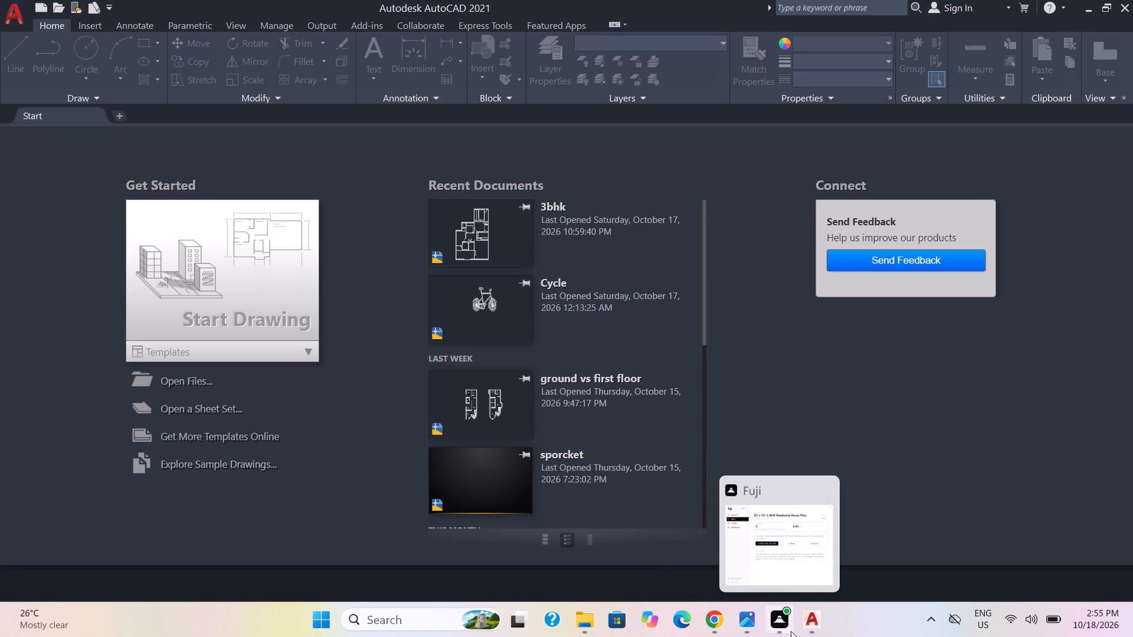
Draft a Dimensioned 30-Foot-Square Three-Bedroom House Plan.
Check the 30' x 30' 3-BHK house plan image in Photos and start a new blank drawing in AutoCAD.
{"action": "left_click", "coordinate": [753, 629]}
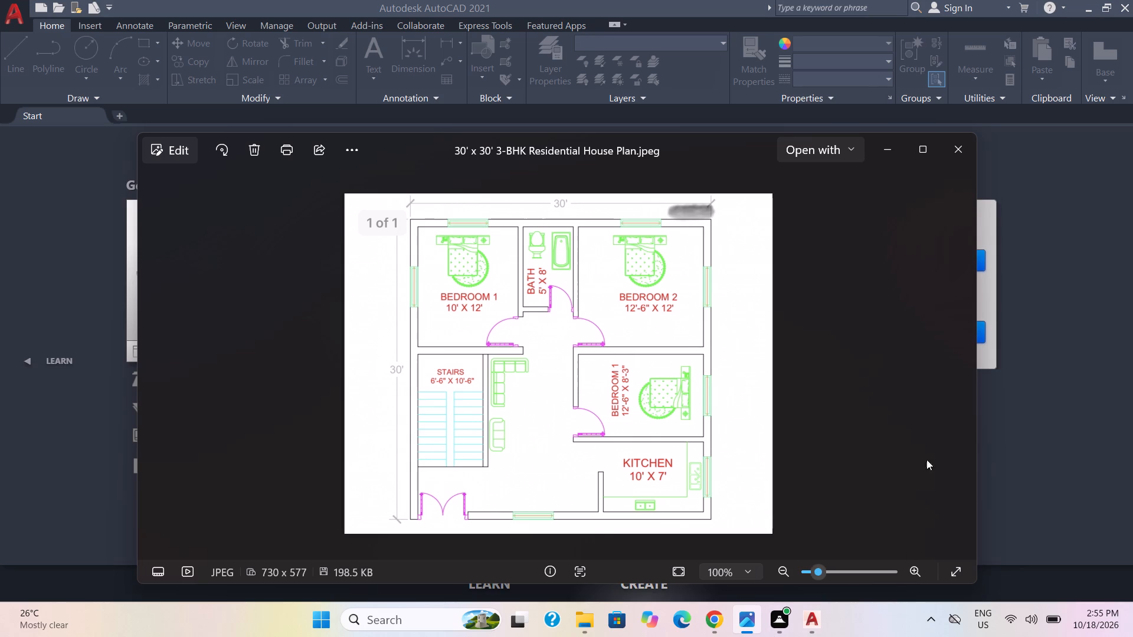
{"action": "left_click", "coordinate": [806, 625]}
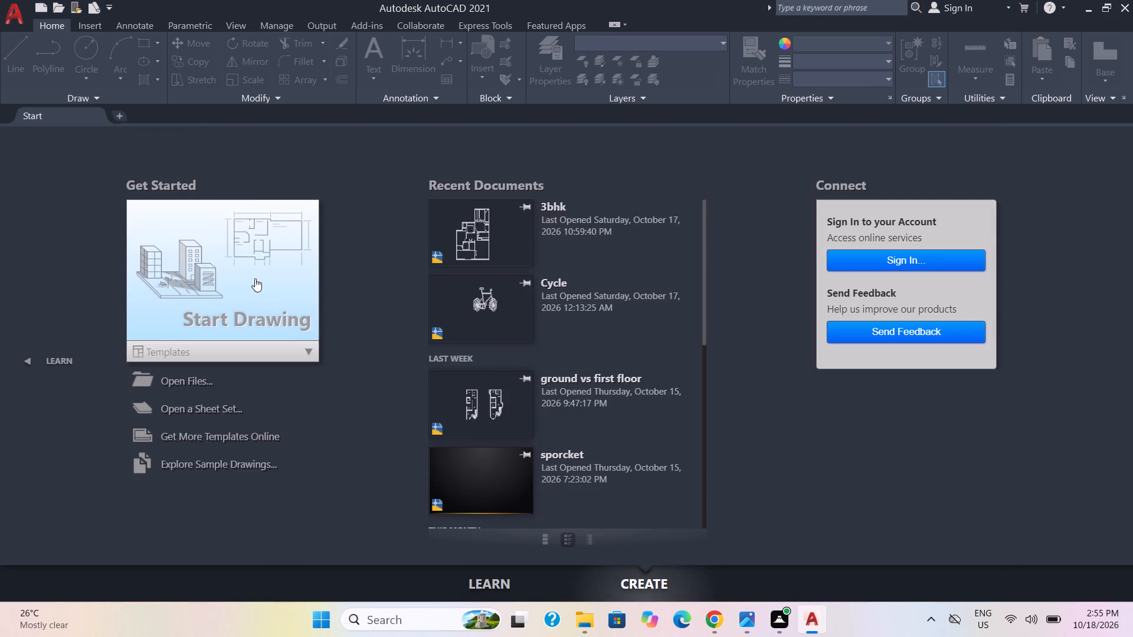
{"action": "left_click", "coordinate": [234, 286]}
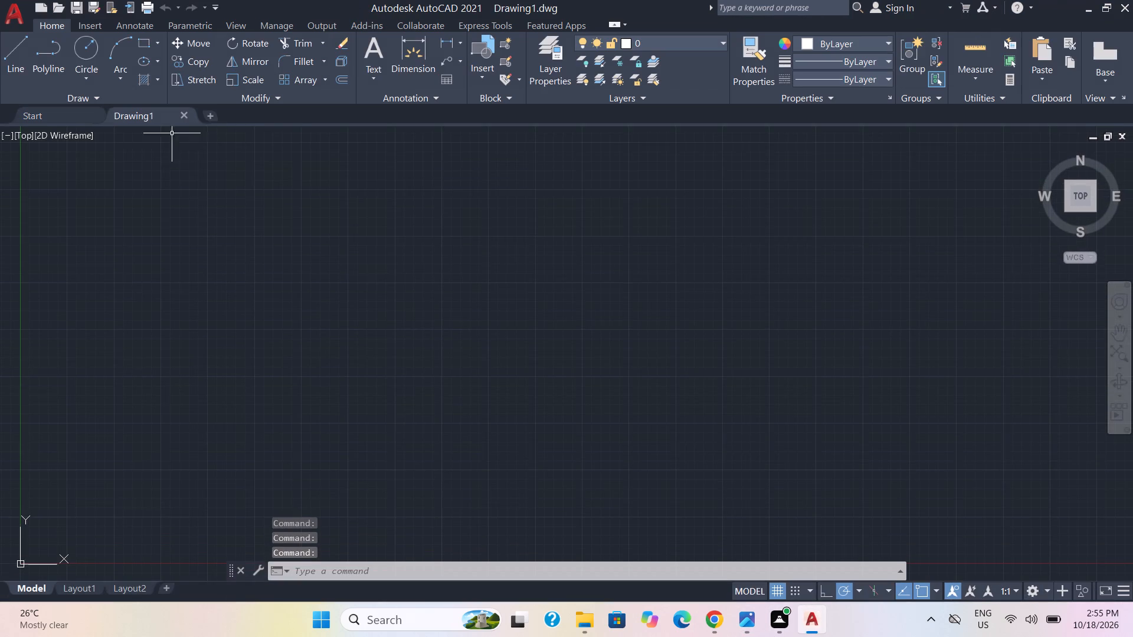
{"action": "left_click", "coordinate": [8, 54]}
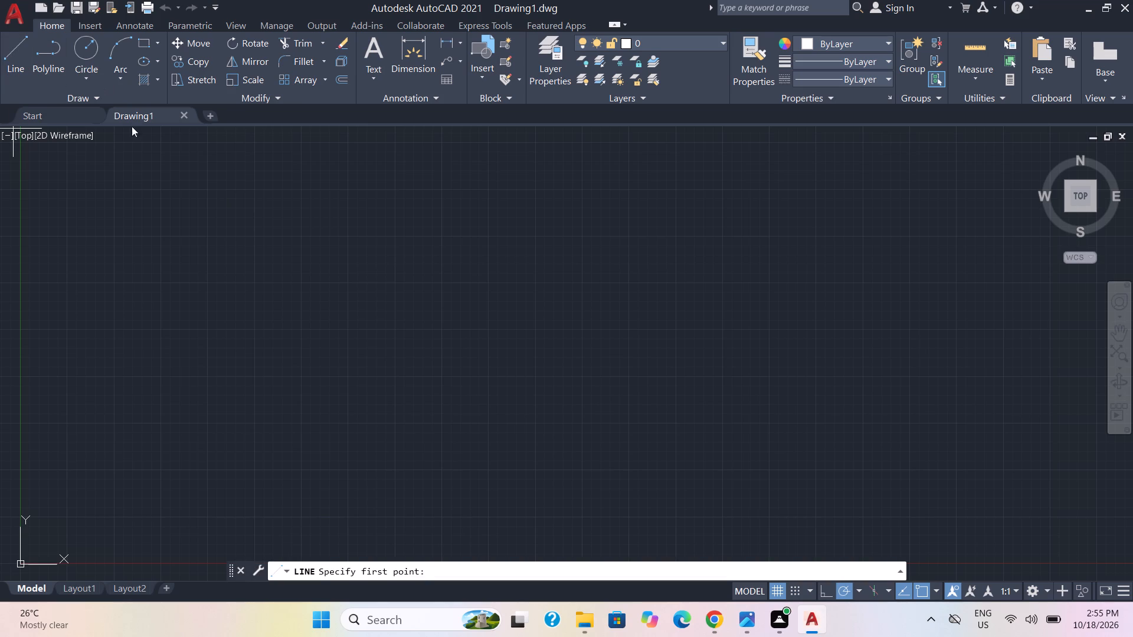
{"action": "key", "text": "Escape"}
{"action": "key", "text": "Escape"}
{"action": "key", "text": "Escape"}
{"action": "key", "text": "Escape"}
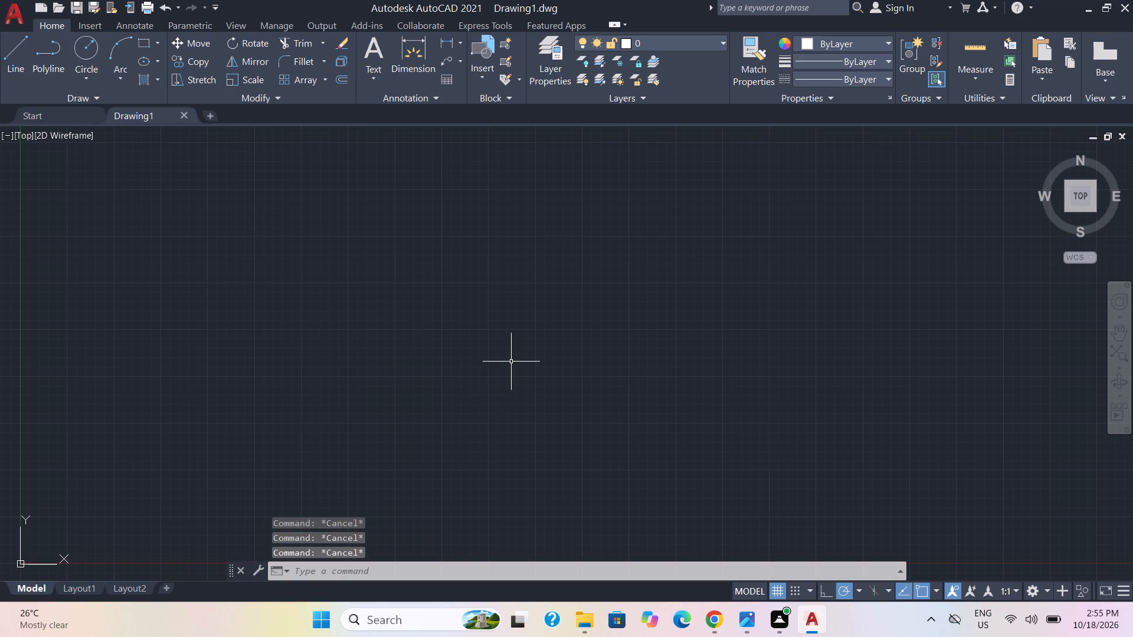
Turn on command logging with the LOGFILEON command.
{"action": "key", "text": "l"}
{"action": "key", "text": "o"}
{"action": "key", "text": "g"}
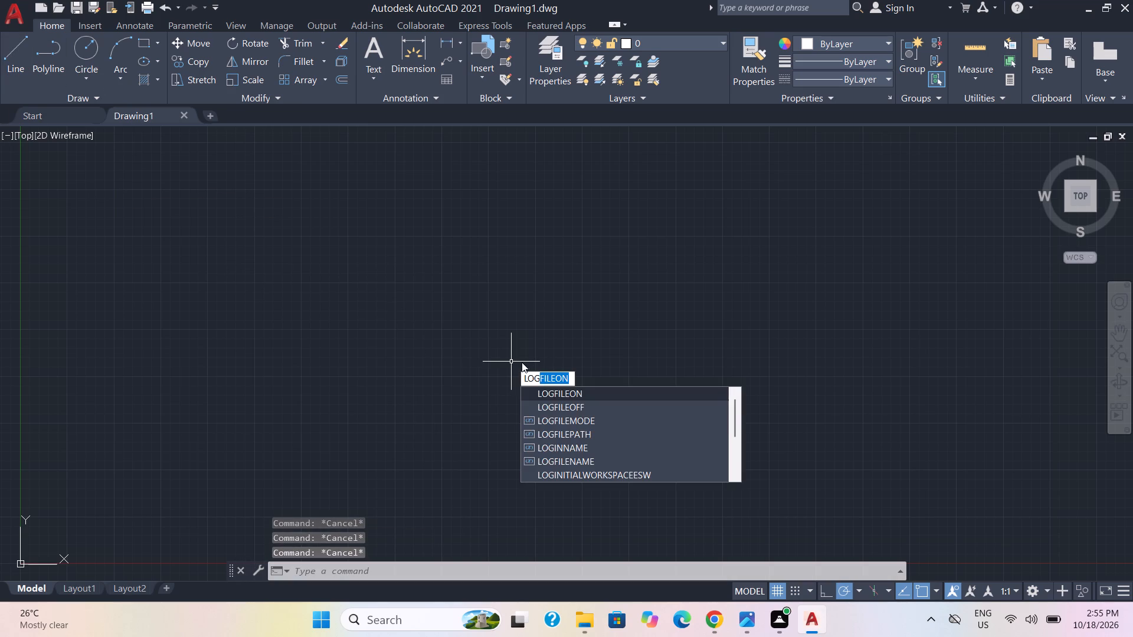
{"action": "left_click", "coordinate": [571, 399]}
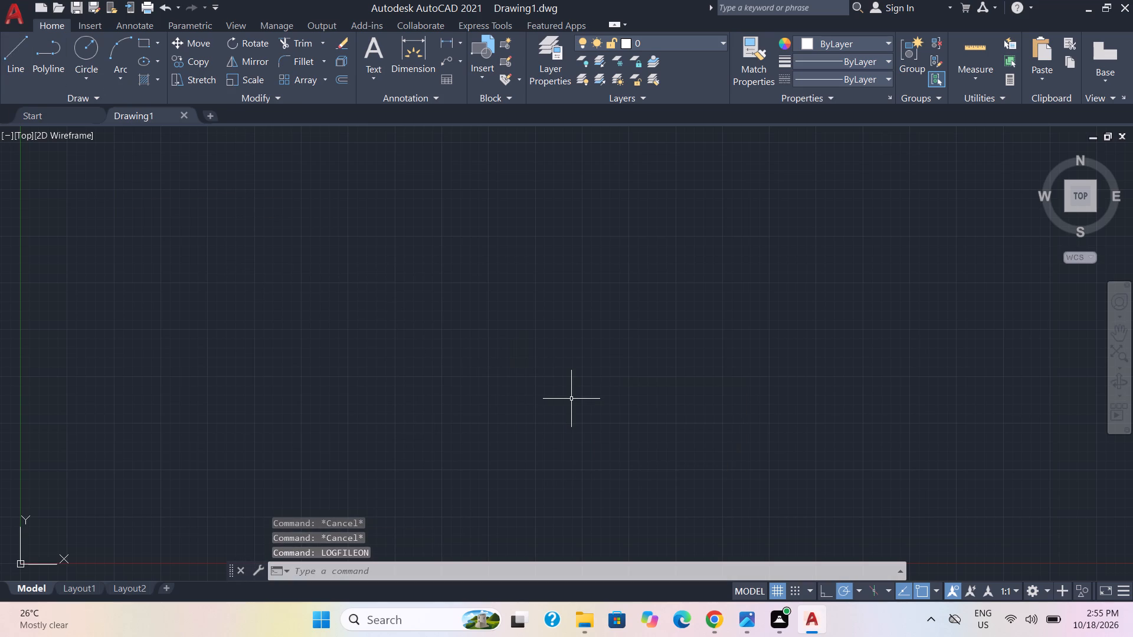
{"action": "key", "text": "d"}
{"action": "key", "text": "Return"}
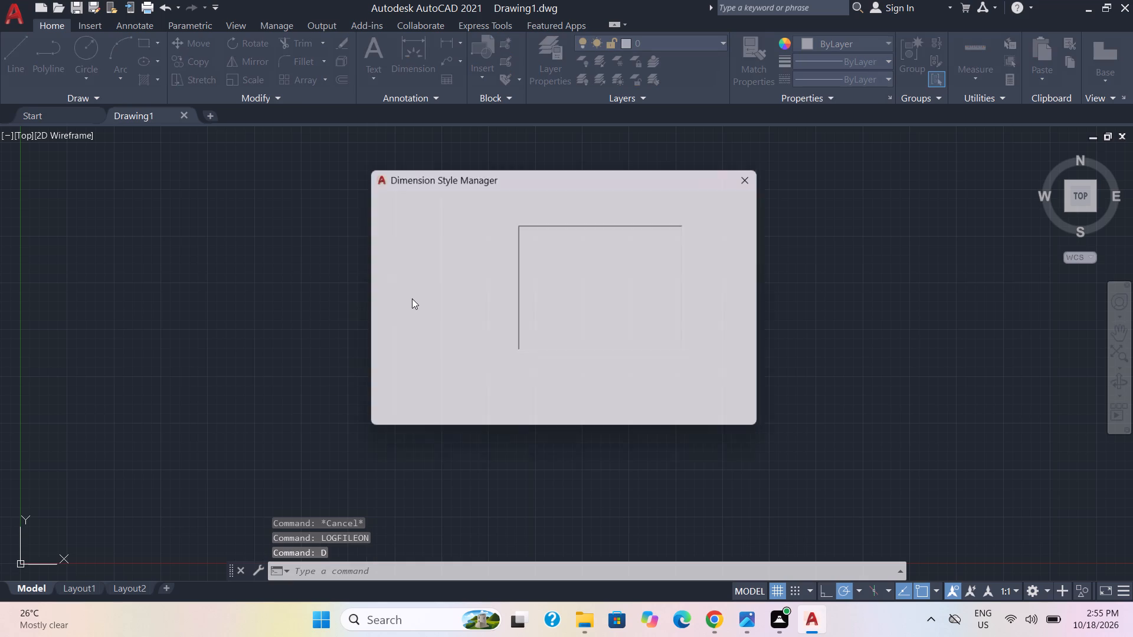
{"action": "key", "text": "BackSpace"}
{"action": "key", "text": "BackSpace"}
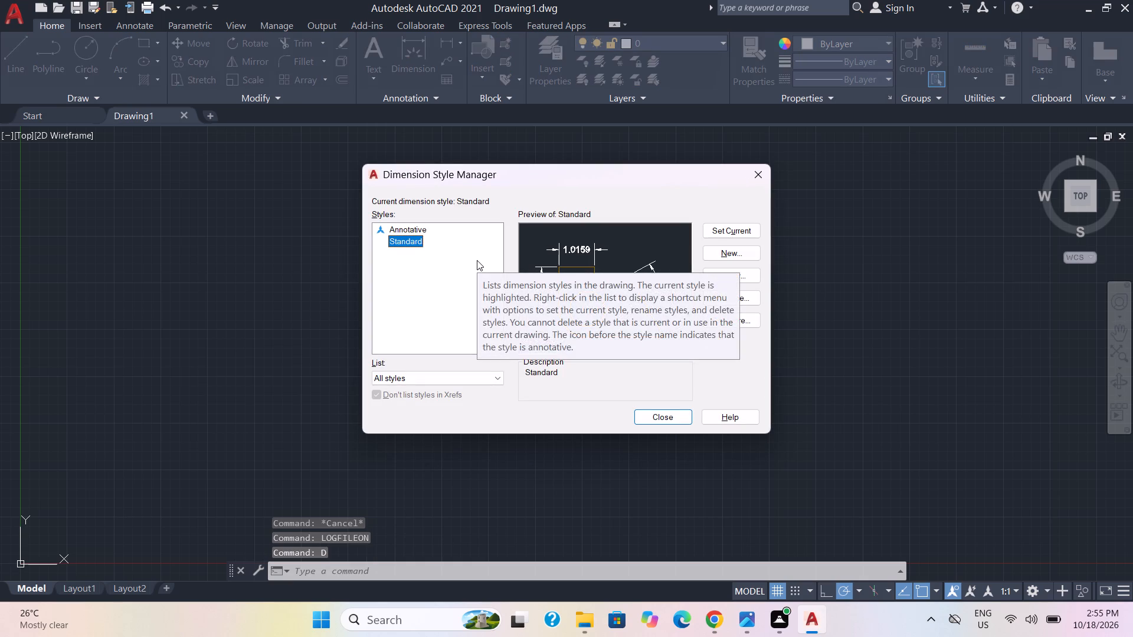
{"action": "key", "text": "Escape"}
Set the drawing units to Engineering length type with an insertion scale of inches.
{"action": "key", "text": "u"}
{"action": "key", "text": "m"}
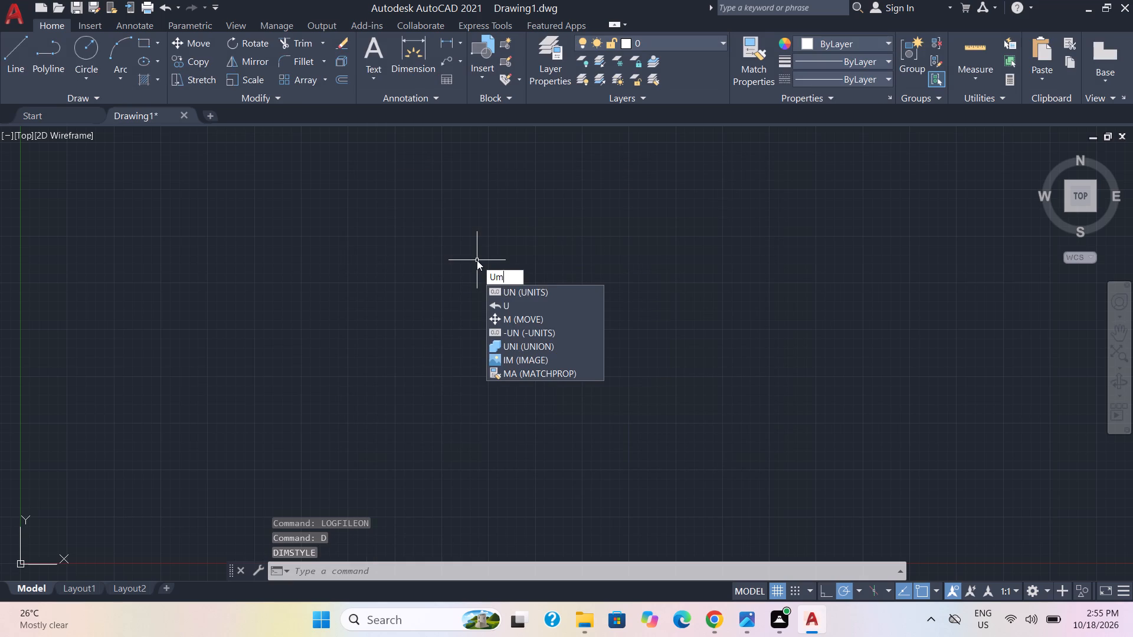
{"action": "key", "text": "BackSpace"}
{"action": "key", "text": "n"}
{"action": "key", "text": "Return"}
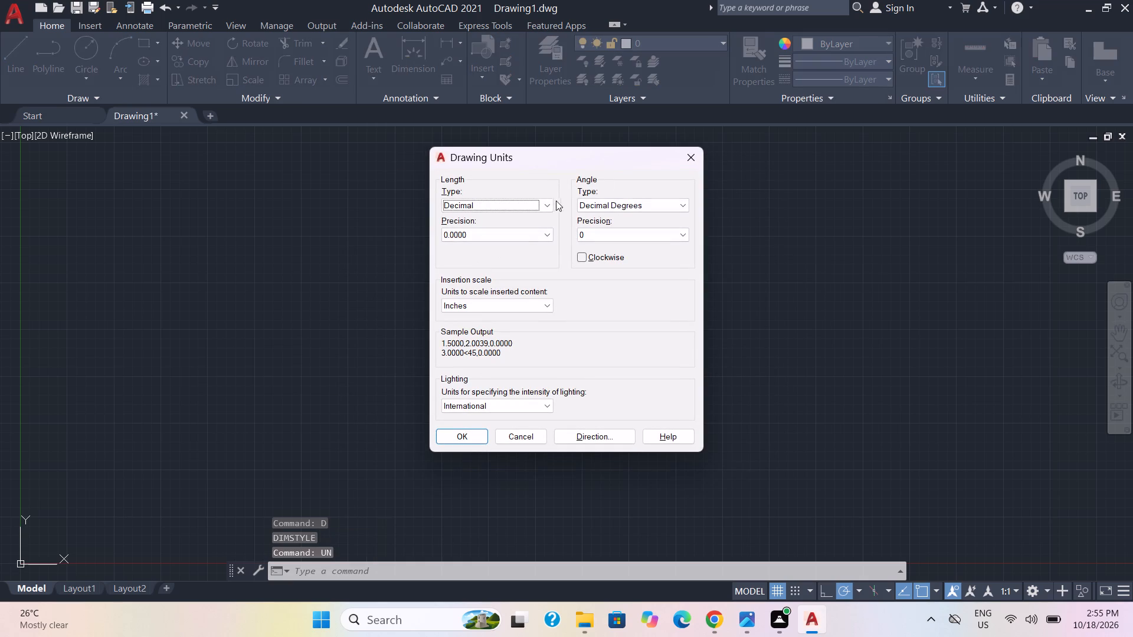
{"action": "left_click", "coordinate": [546, 203]}
{"action": "left_click", "coordinate": [514, 233]}
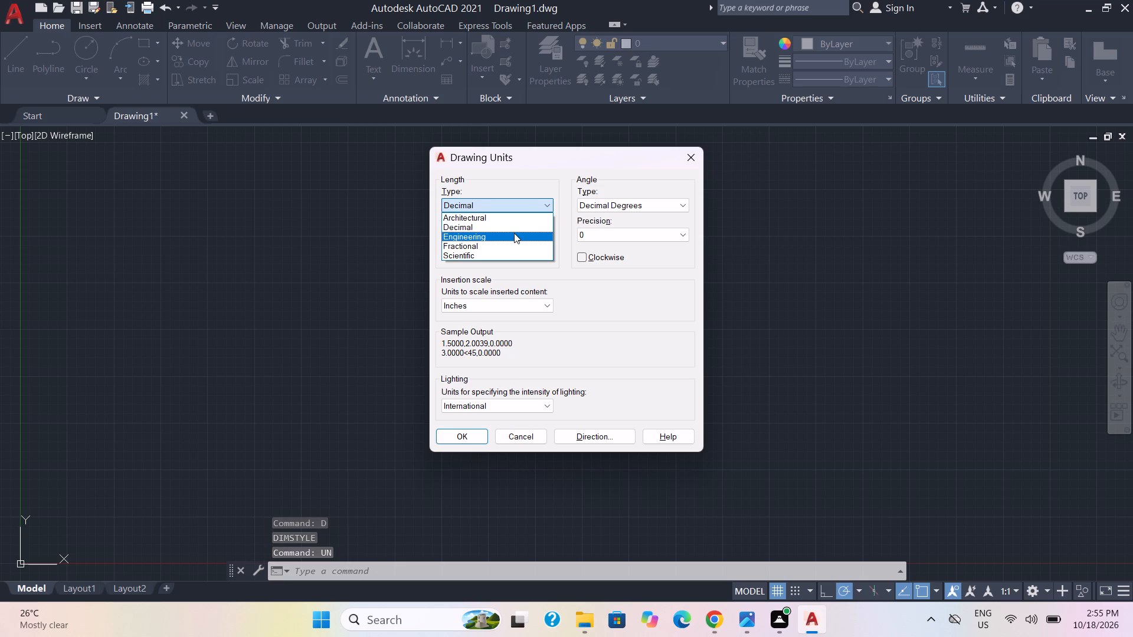
{"action": "left_click", "coordinate": [519, 301]}
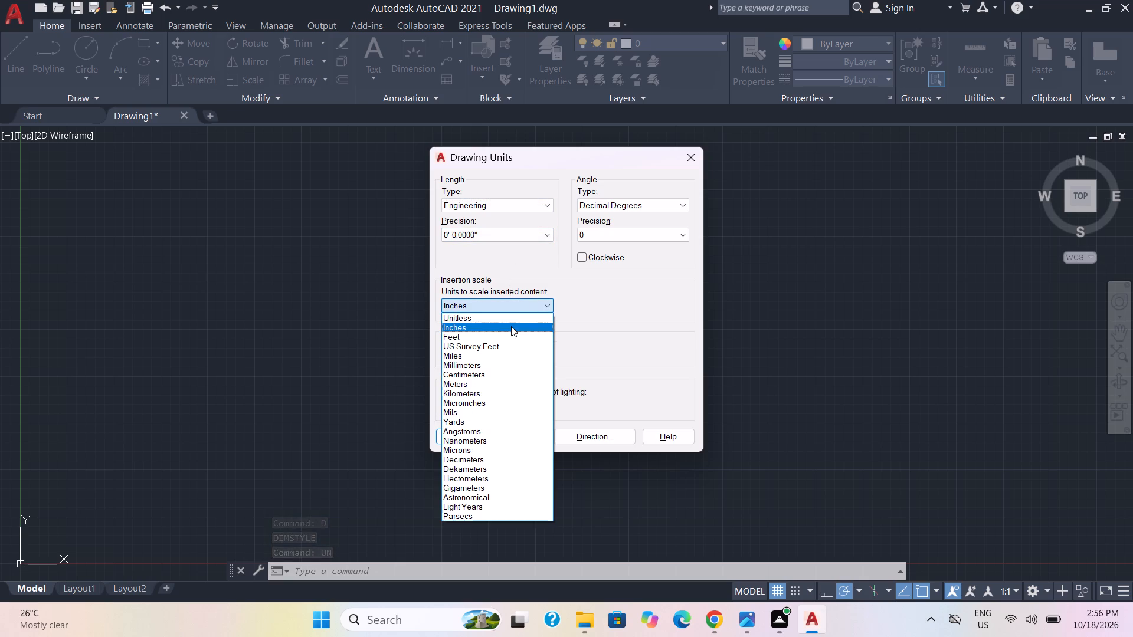
{"action": "left_click", "coordinate": [504, 326]}
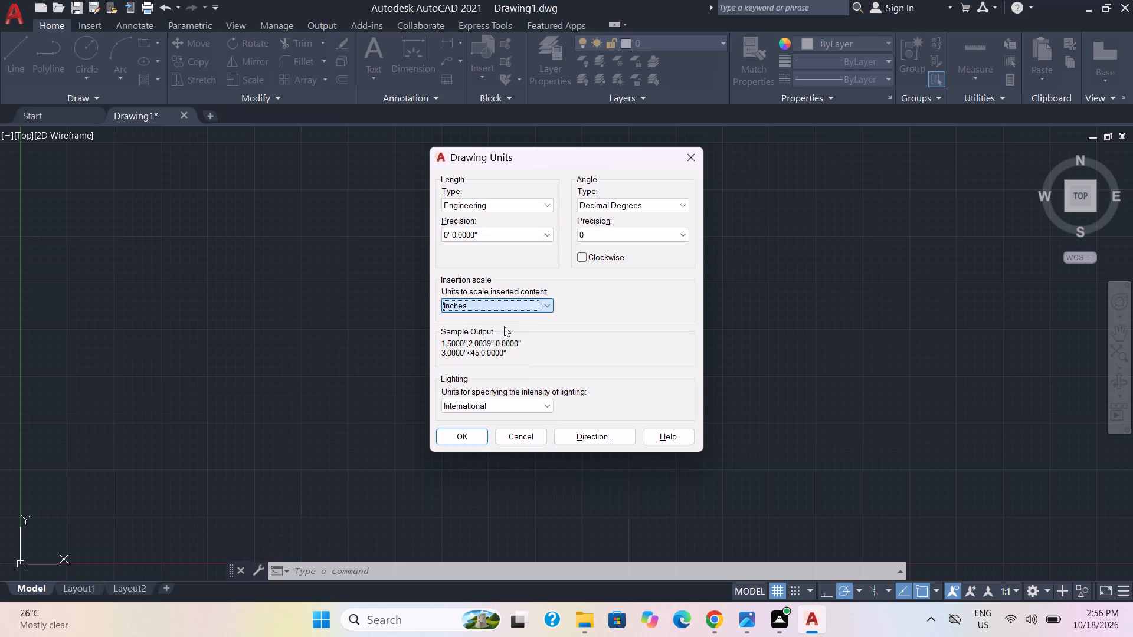
{"action": "double_click", "coordinate": [615, 204]}
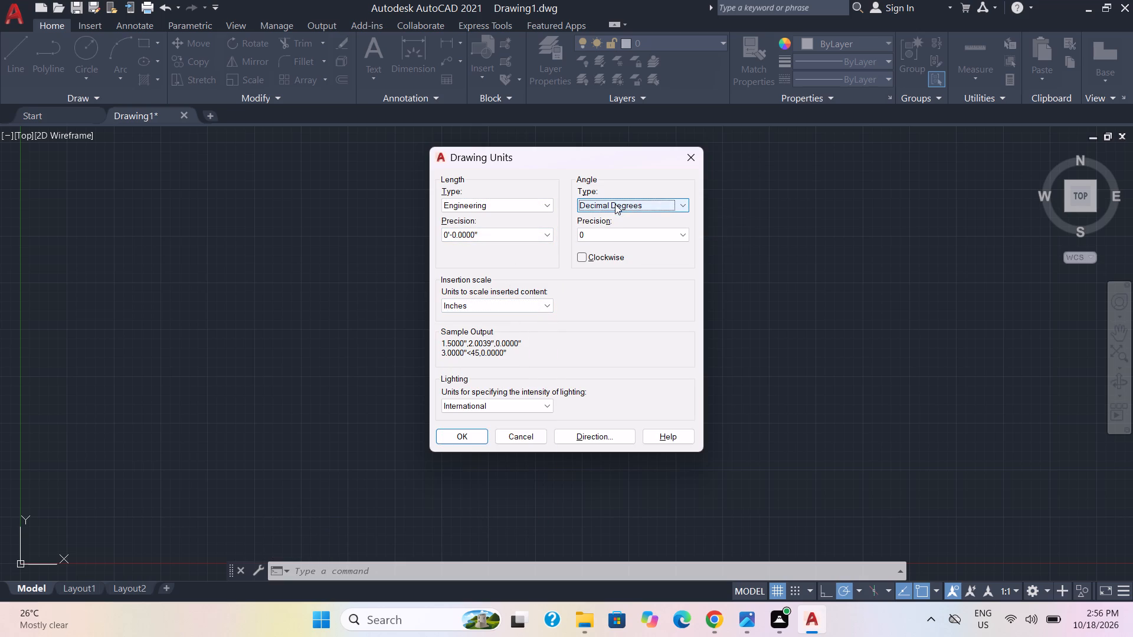
{"action": "left_click", "coordinate": [478, 438]}
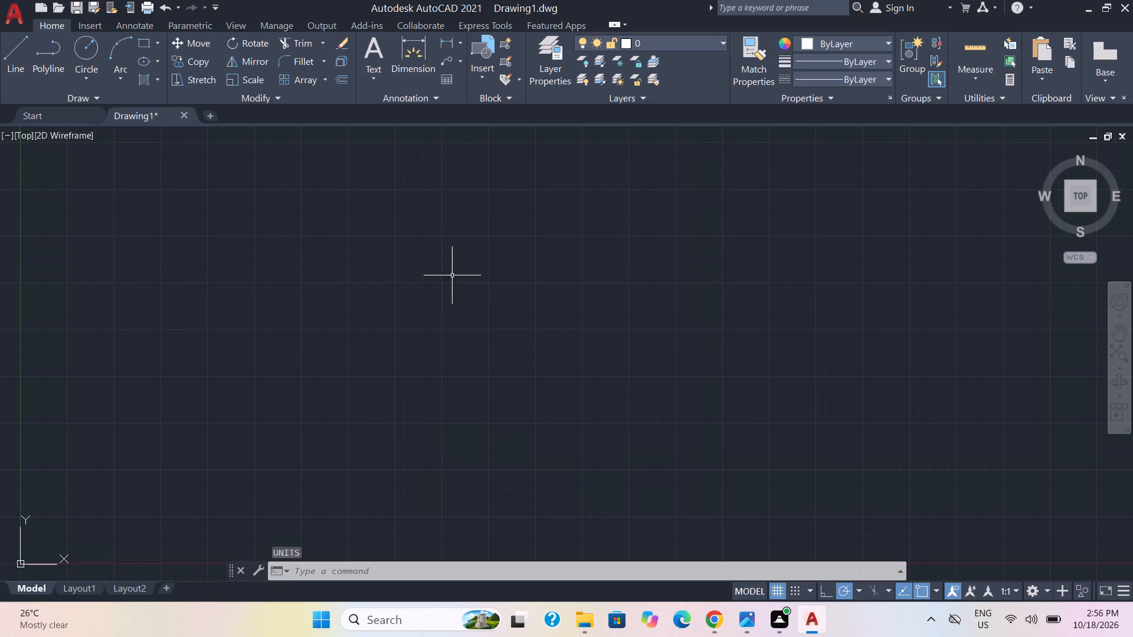
Modify the Standard dimension style's primary units to Engineering format with 0'-0" precision.
{"action": "key", "text": "d"}
{"action": "key", "text": "Return"}
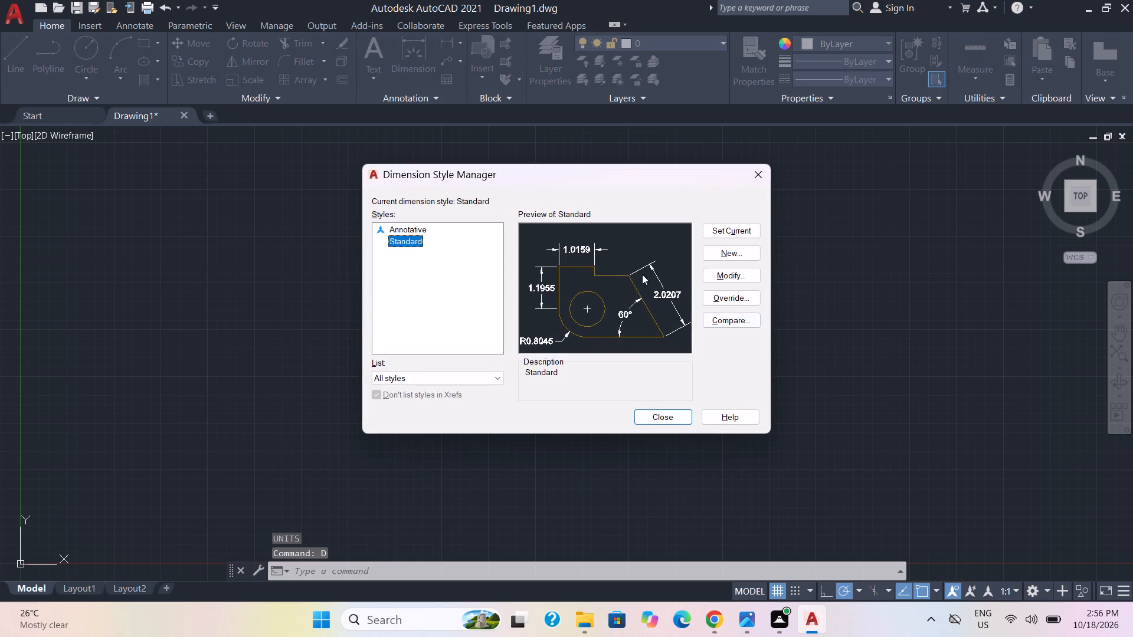
{"action": "left_click", "coordinate": [706, 274]}
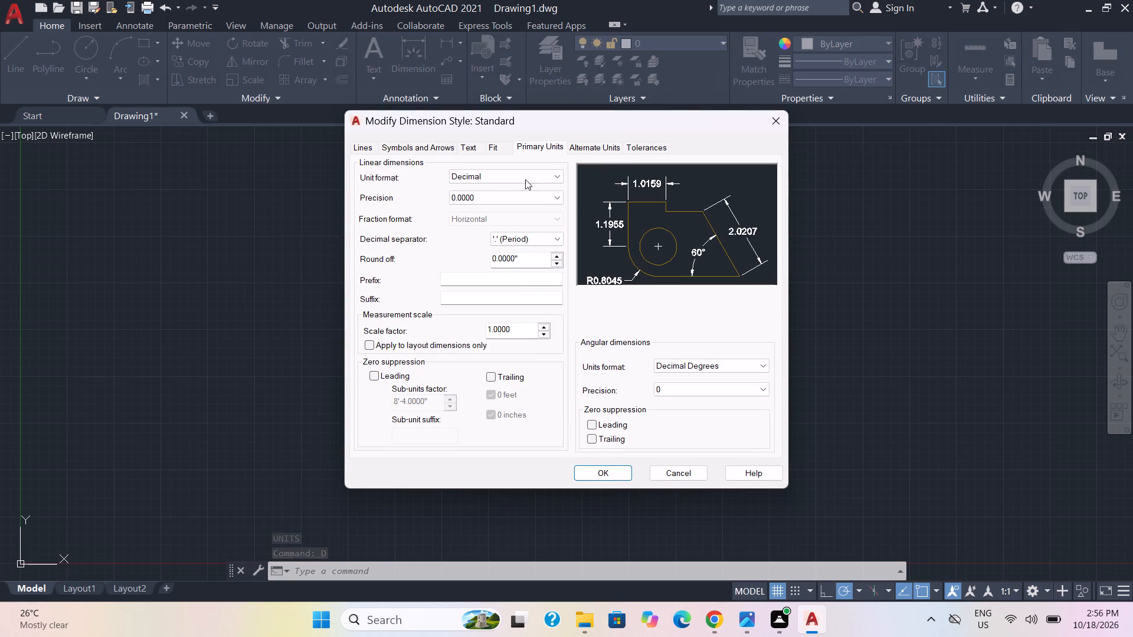
{"action": "left_click", "coordinate": [539, 172]}
{"action": "left_click", "coordinate": [537, 203]}
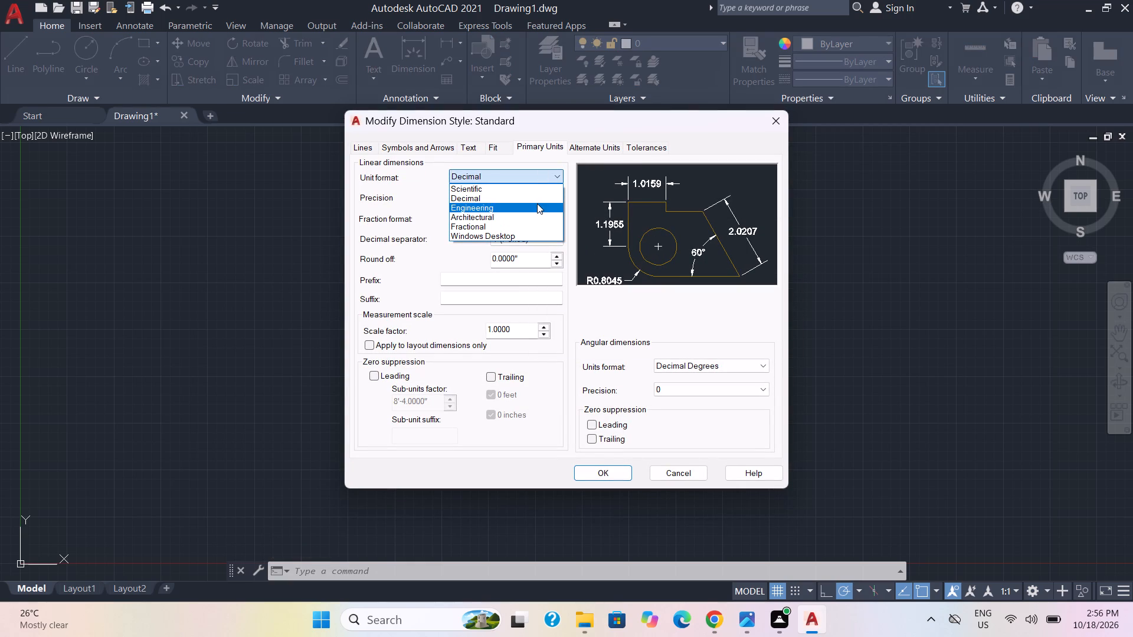
{"action": "left_click", "coordinate": [532, 197]}
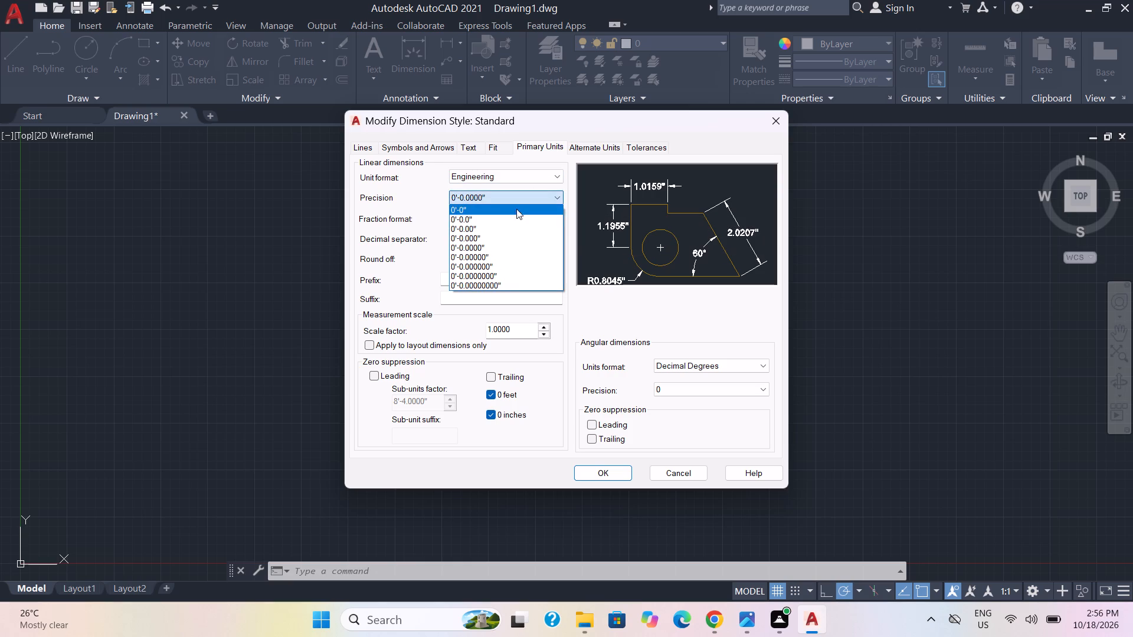
{"action": "left_click", "coordinate": [509, 218]}
{"action": "left_click_drag", "start_coordinate": [520, 192], "coordinate": [509, 208]}
{"action": "left_click", "coordinate": [507, 211]}
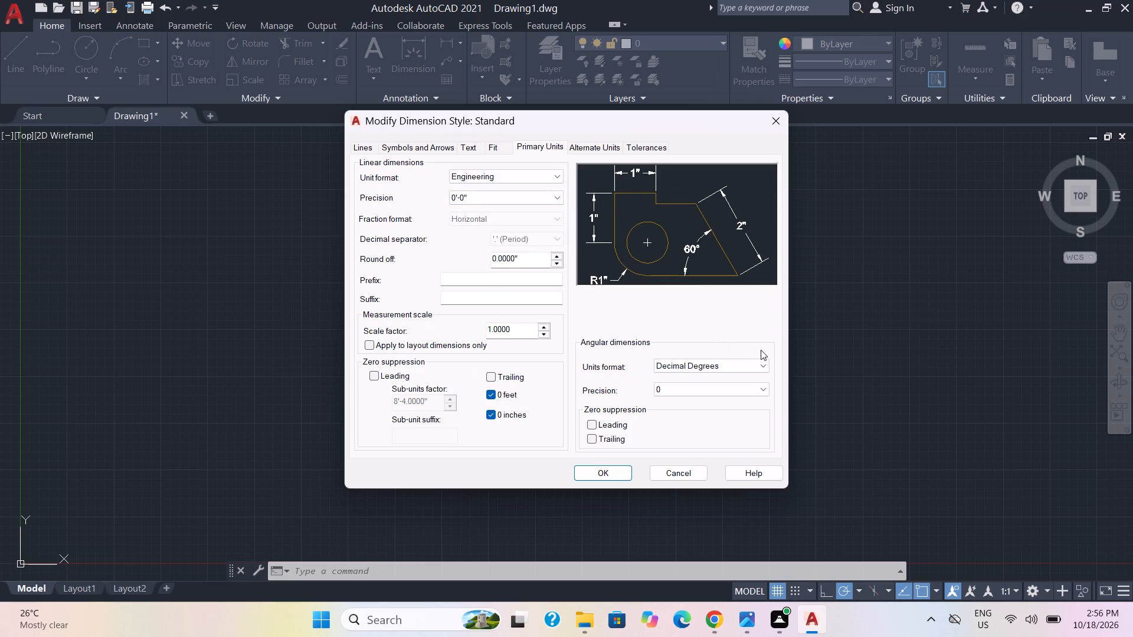
{"action": "left_click", "coordinate": [743, 365]}
{"action": "left_click", "coordinate": [743, 365]}
Review the style's arrow, text, fit and alternate unit settings, and apply the Standard style as current.
{"action": "left_click", "coordinate": [402, 143]}
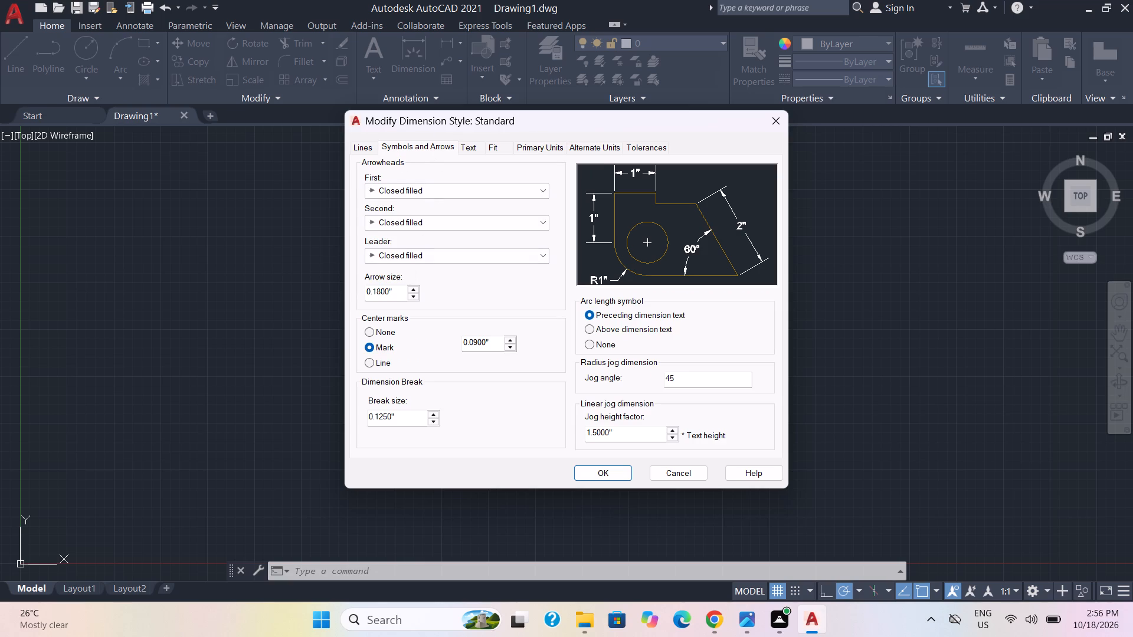
{"action": "left_click", "coordinate": [469, 147]}
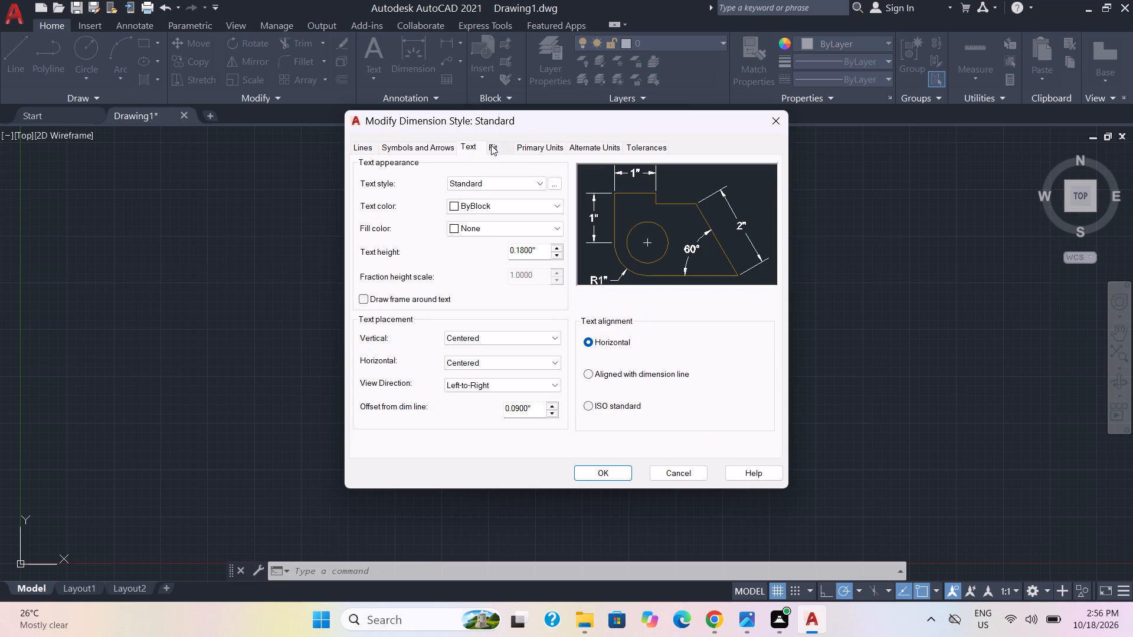
{"action": "left_click", "coordinate": [491, 145]}
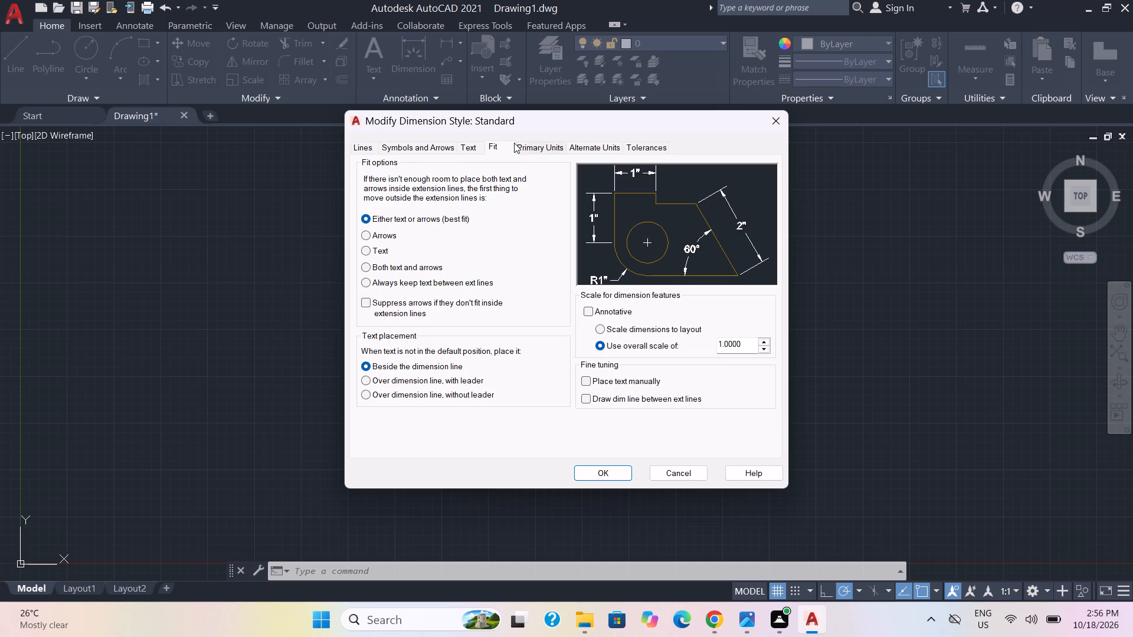
{"action": "left_click", "coordinate": [514, 143]}
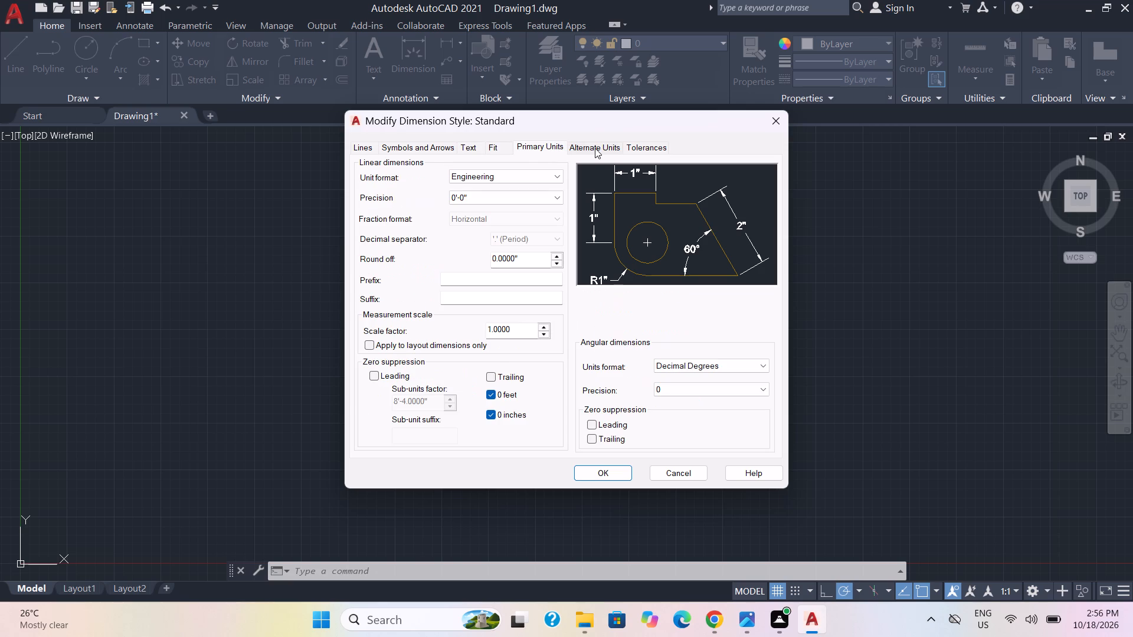
{"action": "left_click", "coordinate": [595, 148]}
{"action": "left_click", "coordinate": [623, 472]}
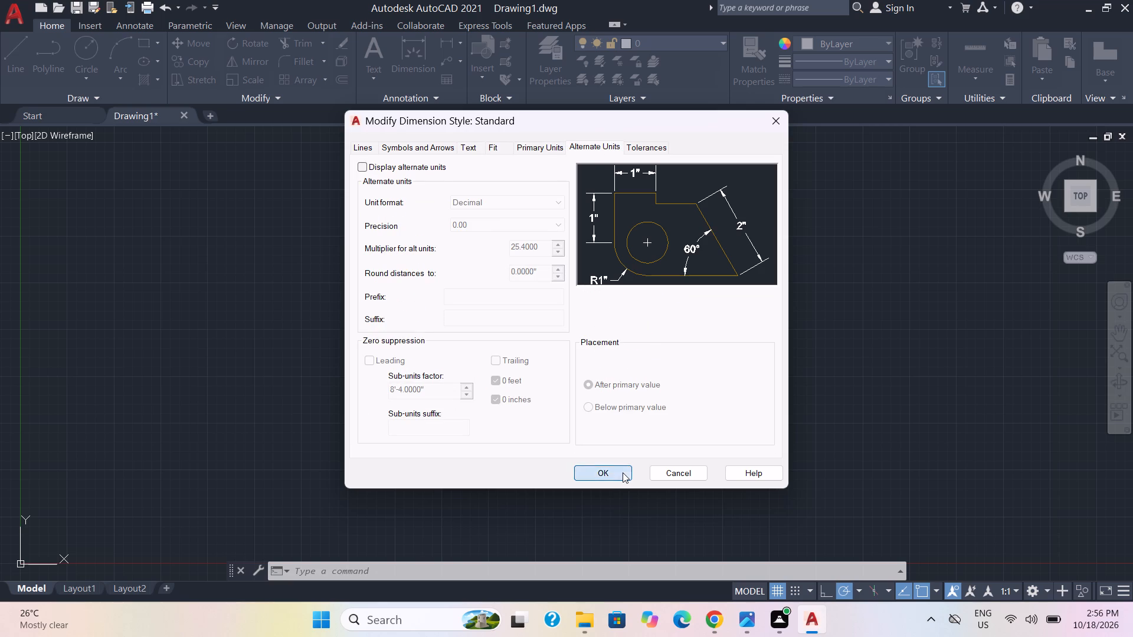
{"action": "left_click", "coordinate": [735, 229]}
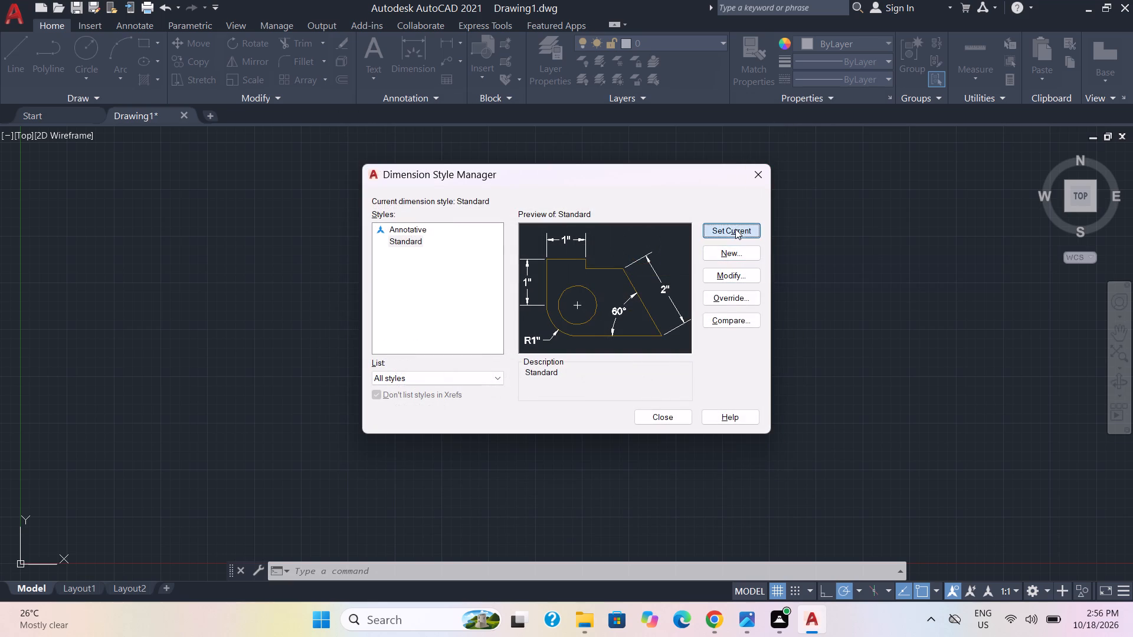
{"action": "left_click", "coordinate": [761, 174]}
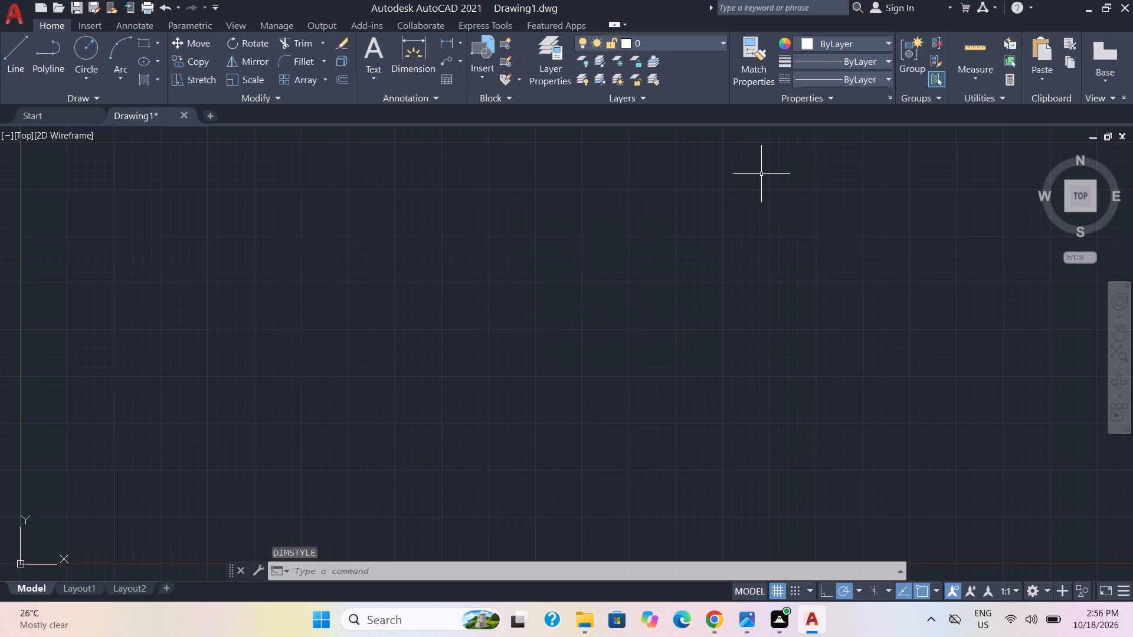
Set the length precision of the drawing units to 0'-0".
{"action": "type", "text": "un"}
{"action": "key", "text": "Return"}
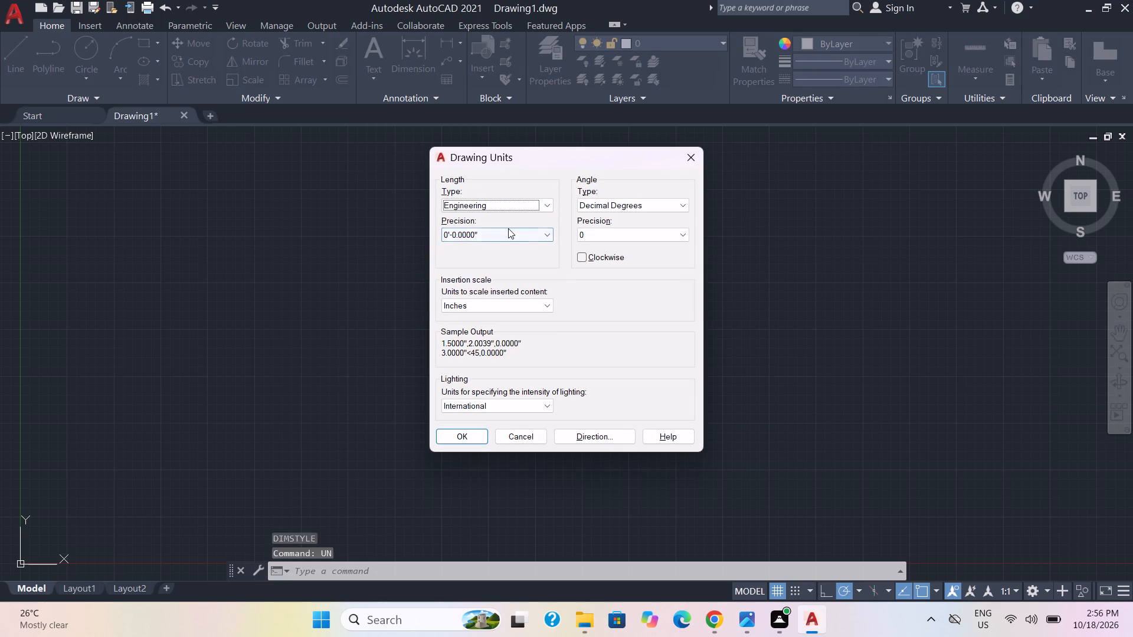
{"action": "left_click", "coordinate": [508, 228]}
{"action": "left_click", "coordinate": [487, 249]}
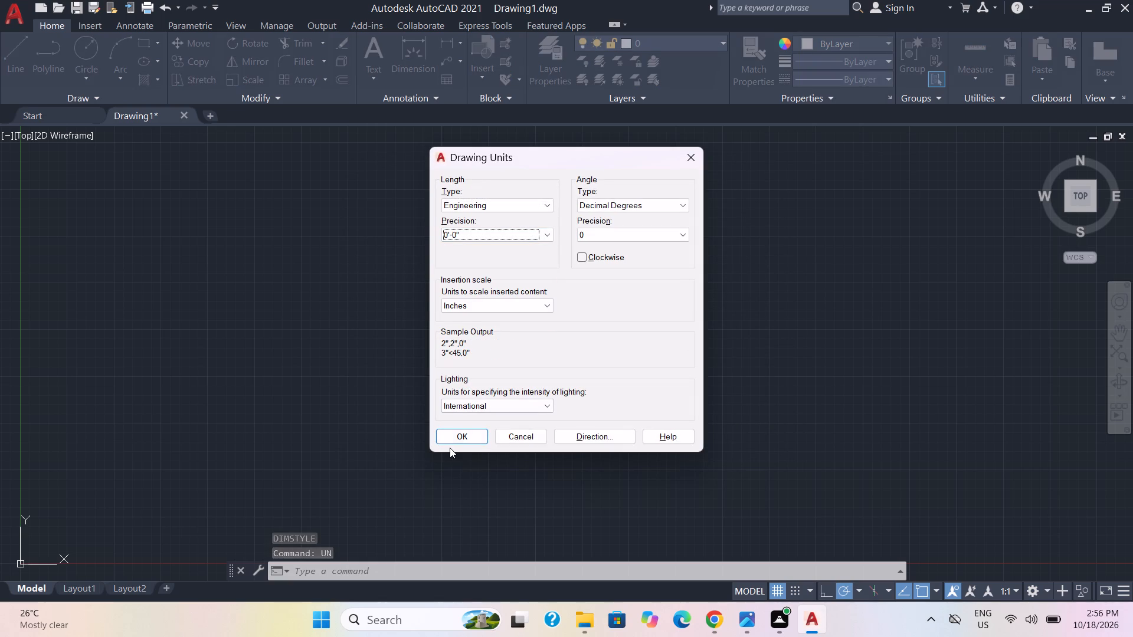
{"action": "left_click", "coordinate": [454, 437]}
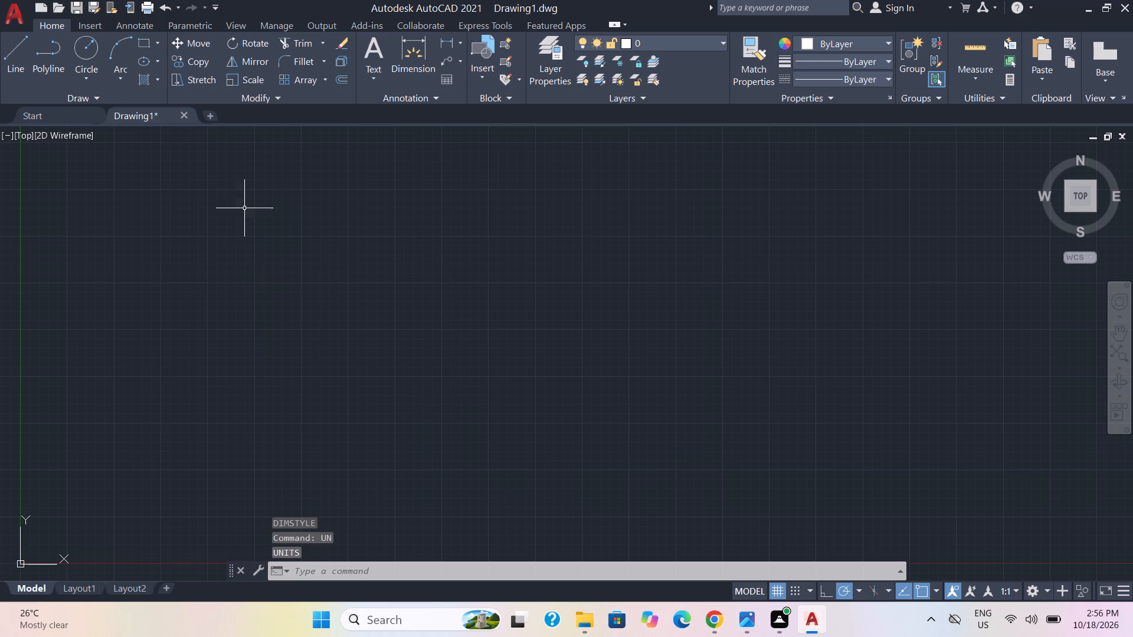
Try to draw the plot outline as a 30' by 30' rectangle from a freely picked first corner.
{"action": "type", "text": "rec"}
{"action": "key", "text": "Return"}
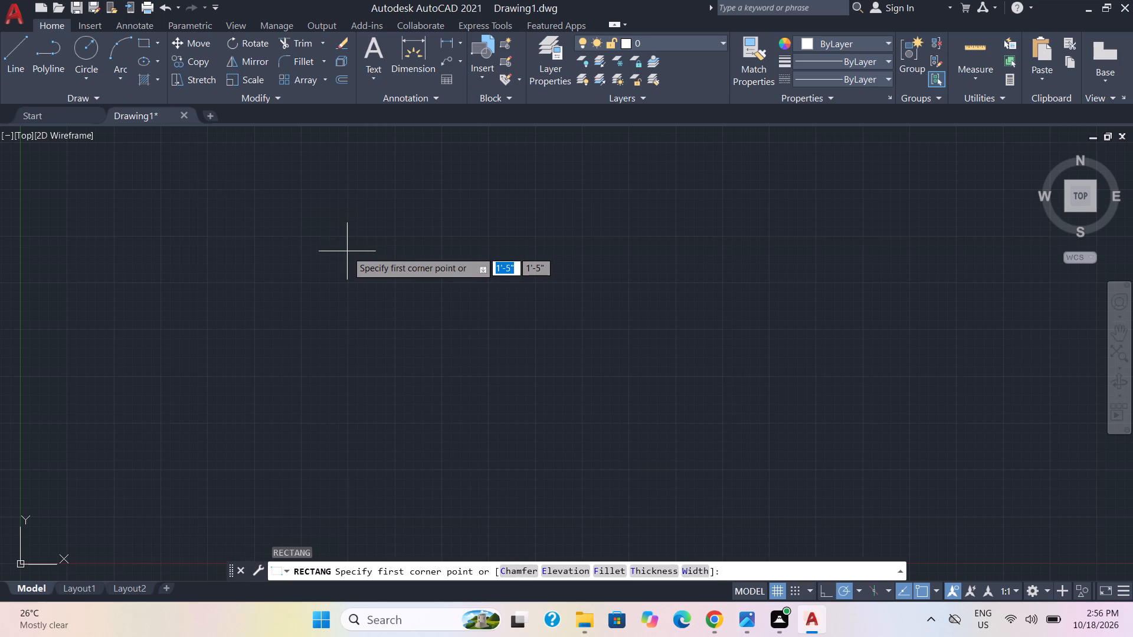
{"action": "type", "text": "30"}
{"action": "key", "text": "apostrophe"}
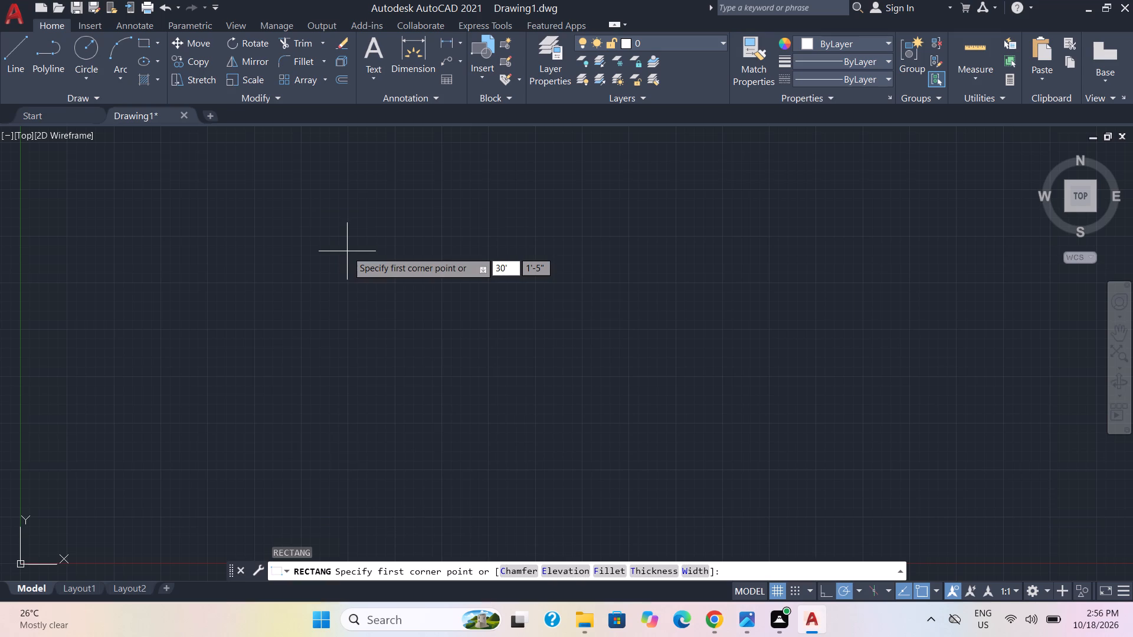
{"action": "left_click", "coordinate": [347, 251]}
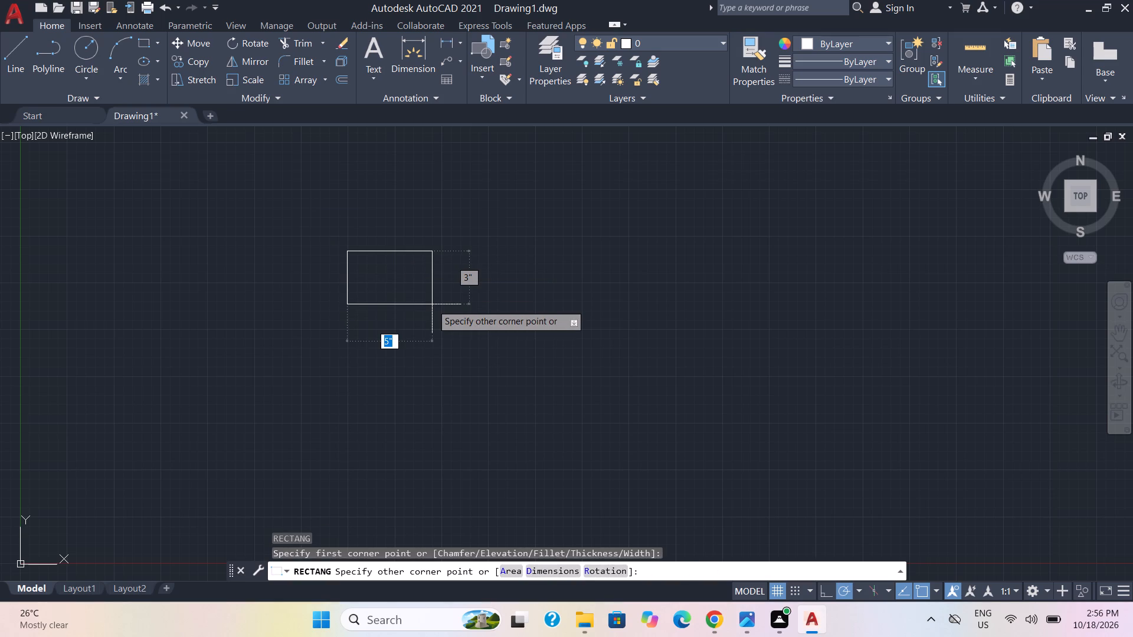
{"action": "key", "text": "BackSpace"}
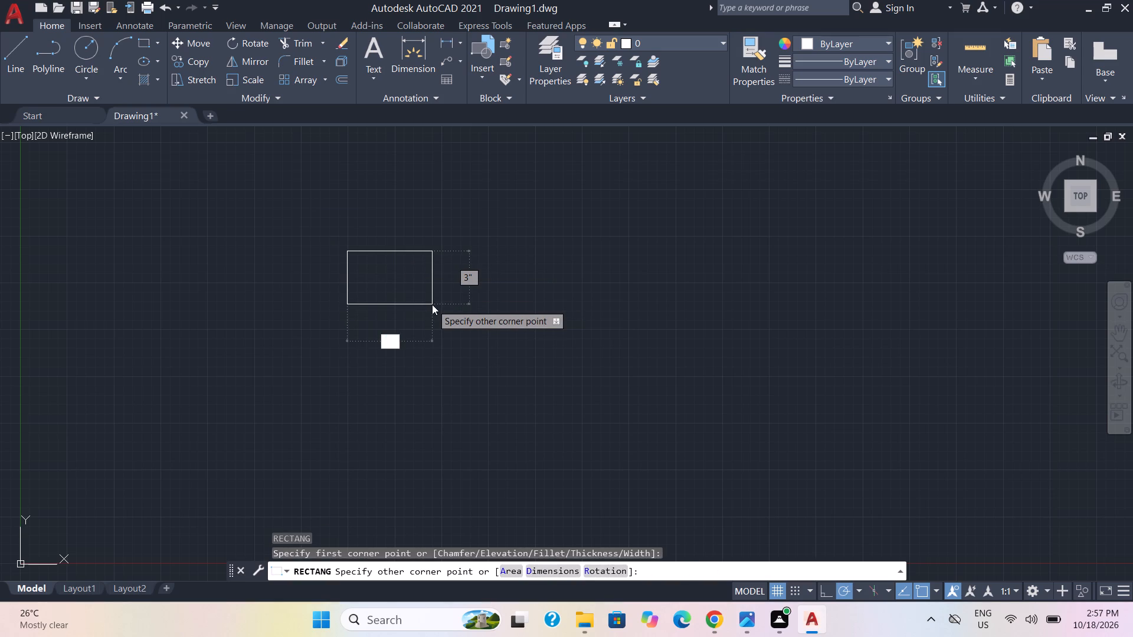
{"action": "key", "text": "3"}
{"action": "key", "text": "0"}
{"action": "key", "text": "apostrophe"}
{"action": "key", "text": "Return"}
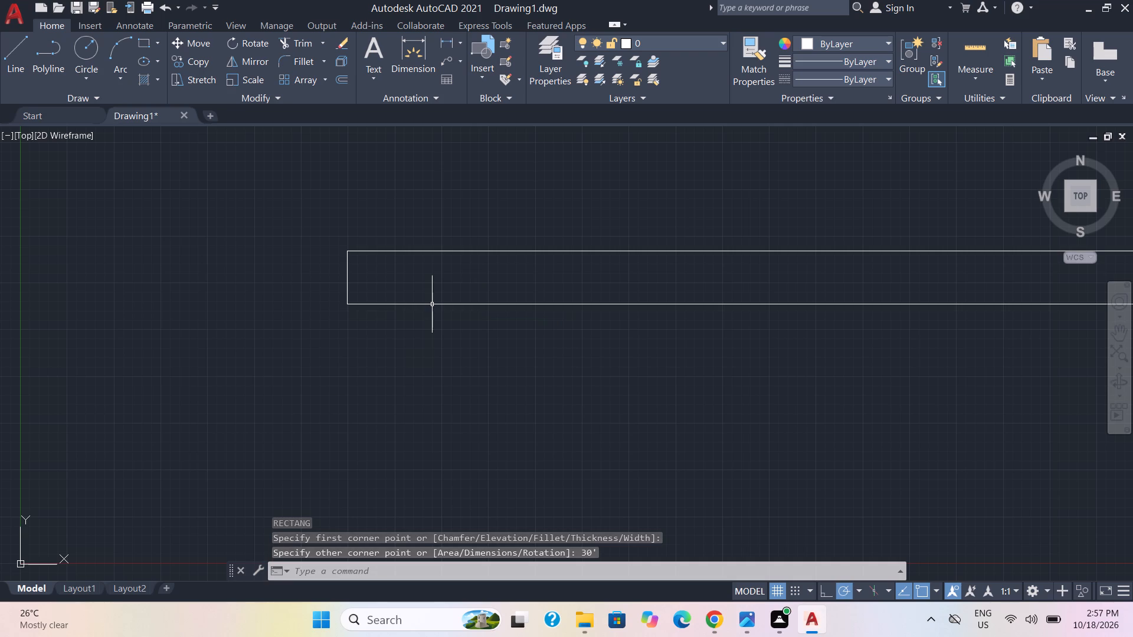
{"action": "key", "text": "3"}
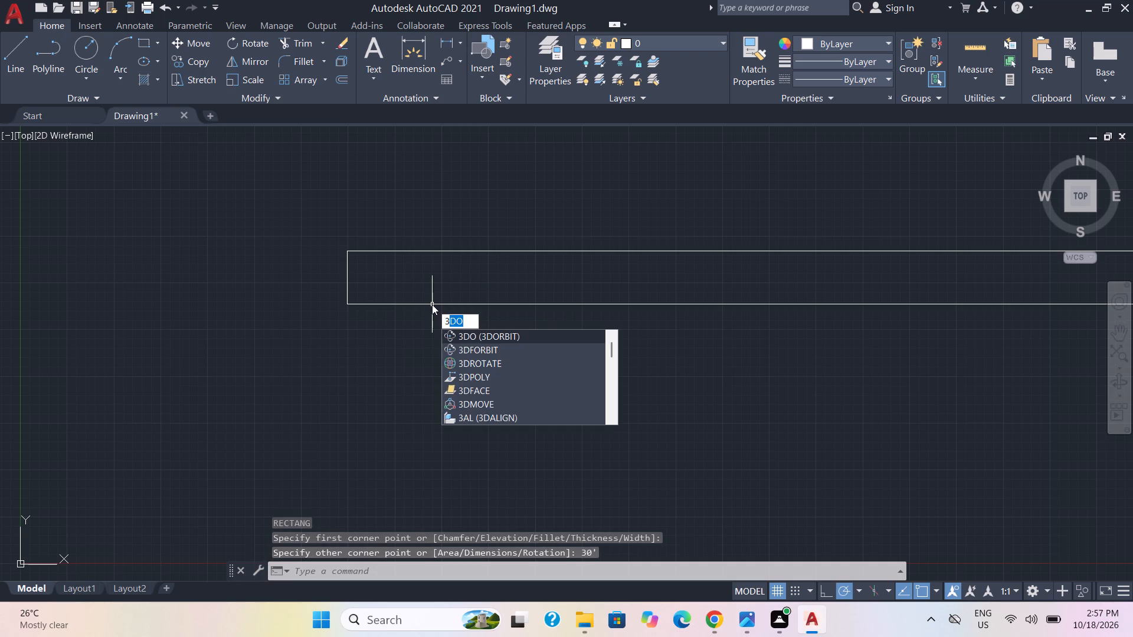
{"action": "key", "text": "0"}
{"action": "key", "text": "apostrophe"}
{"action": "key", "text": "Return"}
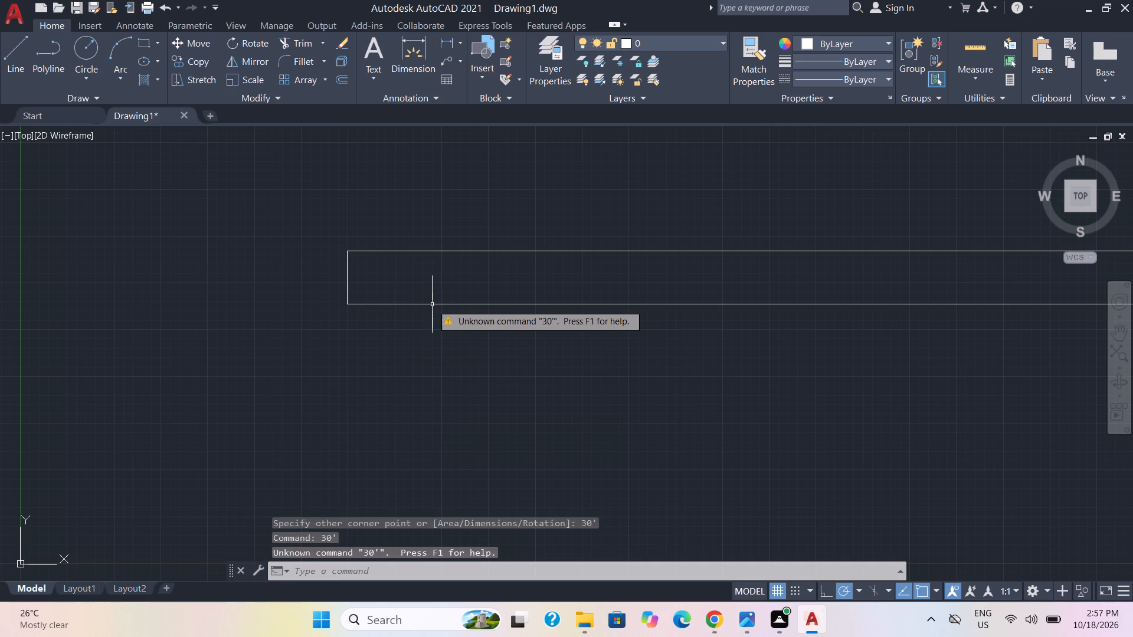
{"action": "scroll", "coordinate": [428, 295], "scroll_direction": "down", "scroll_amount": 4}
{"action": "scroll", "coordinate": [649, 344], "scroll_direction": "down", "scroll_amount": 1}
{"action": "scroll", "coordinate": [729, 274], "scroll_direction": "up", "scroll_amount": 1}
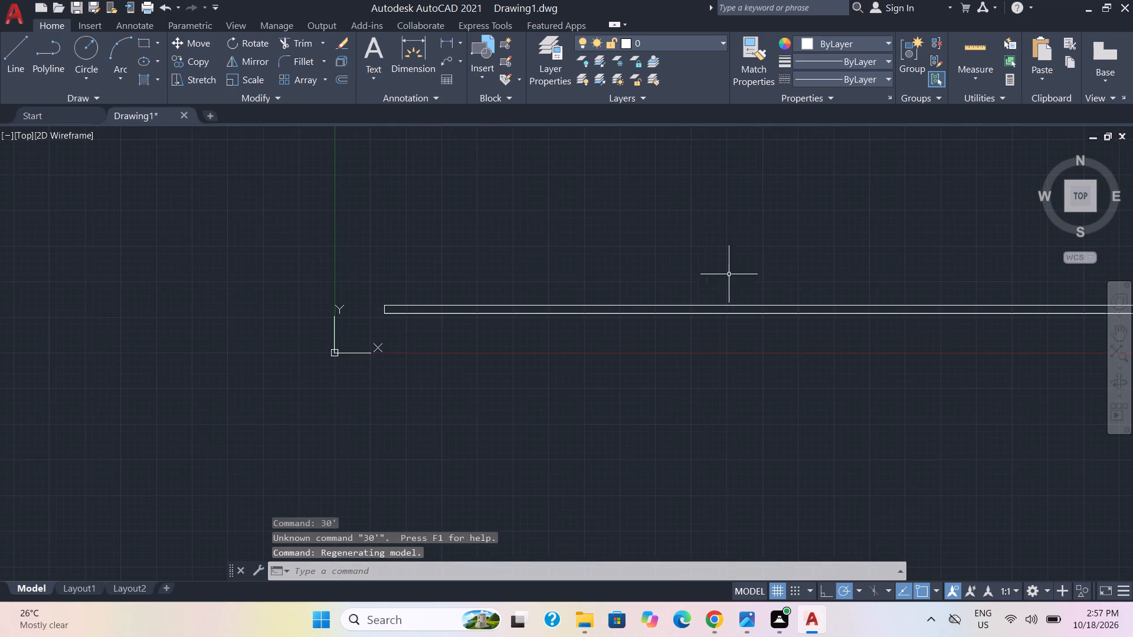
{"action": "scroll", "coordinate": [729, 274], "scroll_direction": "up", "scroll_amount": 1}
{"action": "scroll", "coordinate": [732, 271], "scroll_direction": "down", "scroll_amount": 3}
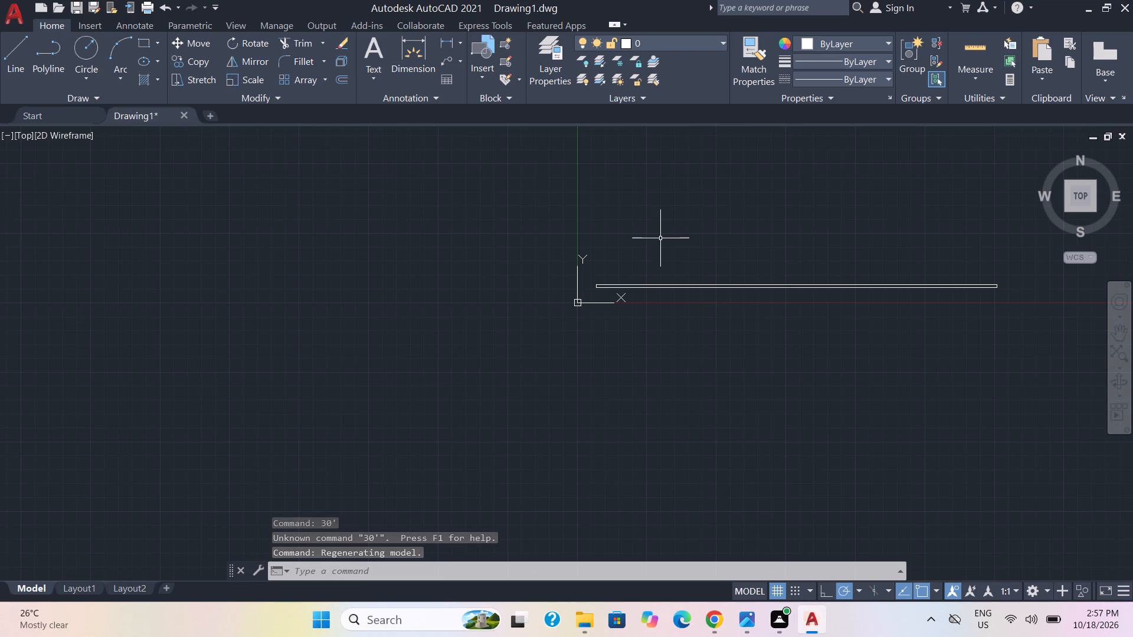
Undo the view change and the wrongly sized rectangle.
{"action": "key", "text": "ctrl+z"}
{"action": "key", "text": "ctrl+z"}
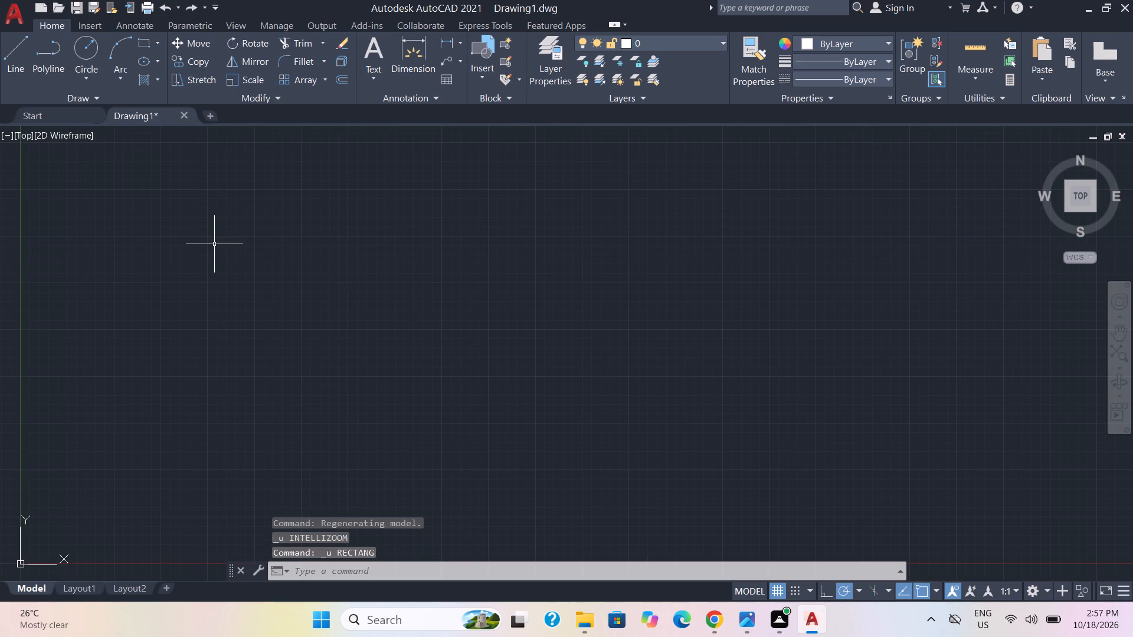
Draw the plot outline as a rectangle using the Dimensions option, with length 30' and width 30'.
{"action": "type", "text": "rec"}
{"action": "key", "text": "Return"}
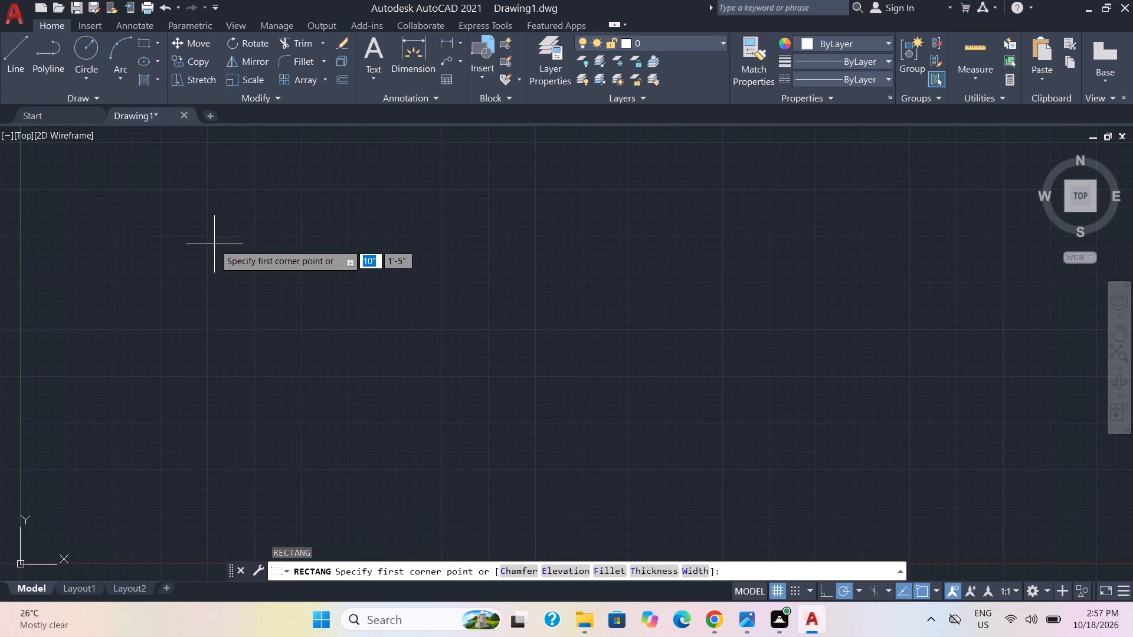
{"action": "left_click", "coordinate": [214, 244]}
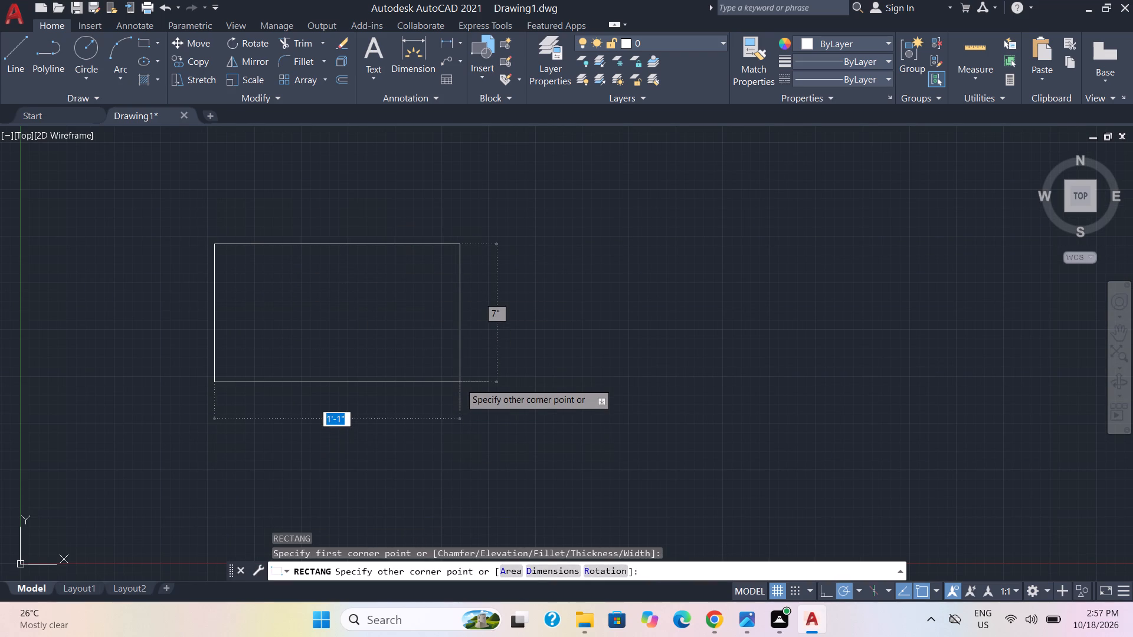
{"action": "type", "text": "30"}
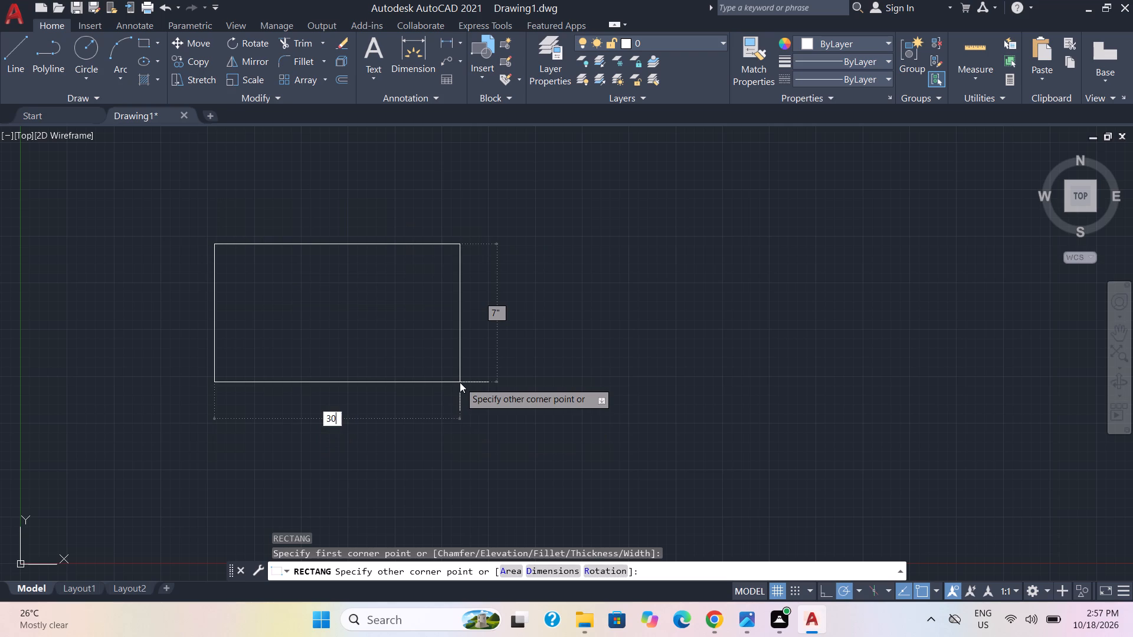
{"action": "key", "text": "apostrophe"}
{"action": "key", "text": "d"}
{"action": "key", "text": "Return"}
{"action": "key", "text": "BackSpace"}
{"action": "key", "text": "BackSpace"}
{"action": "key", "text": "BackSpace"}
{"action": "key", "text": "d"}
{"action": "key", "text": "Return"}
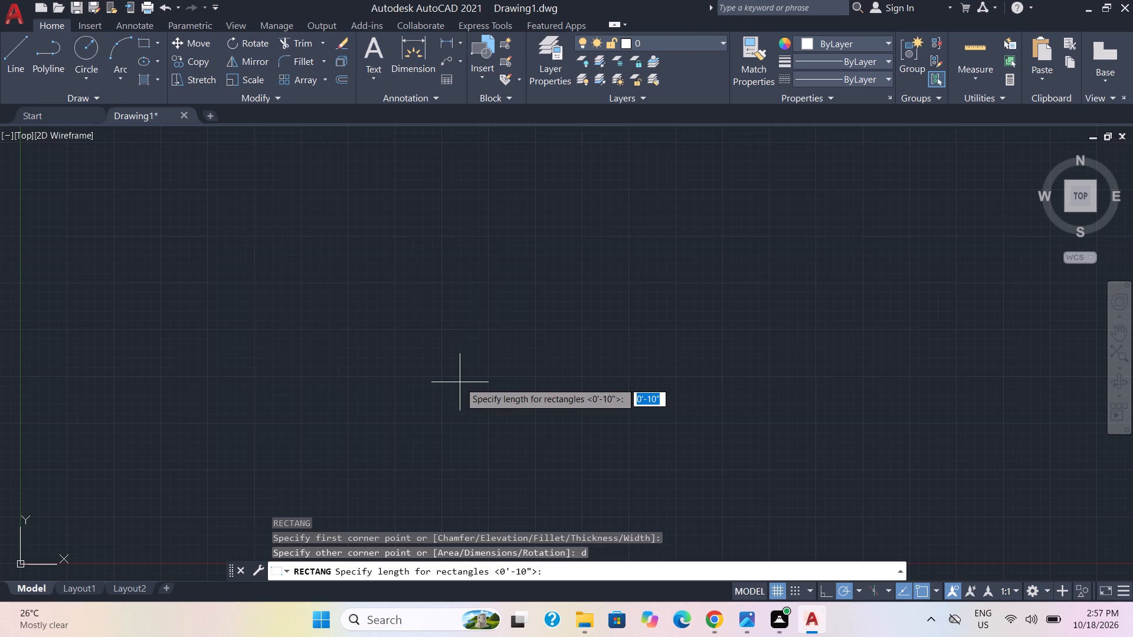
{"action": "key", "text": "3"}
{"action": "type", "text": "0'"}
{"action": "key", "text": "Return"}
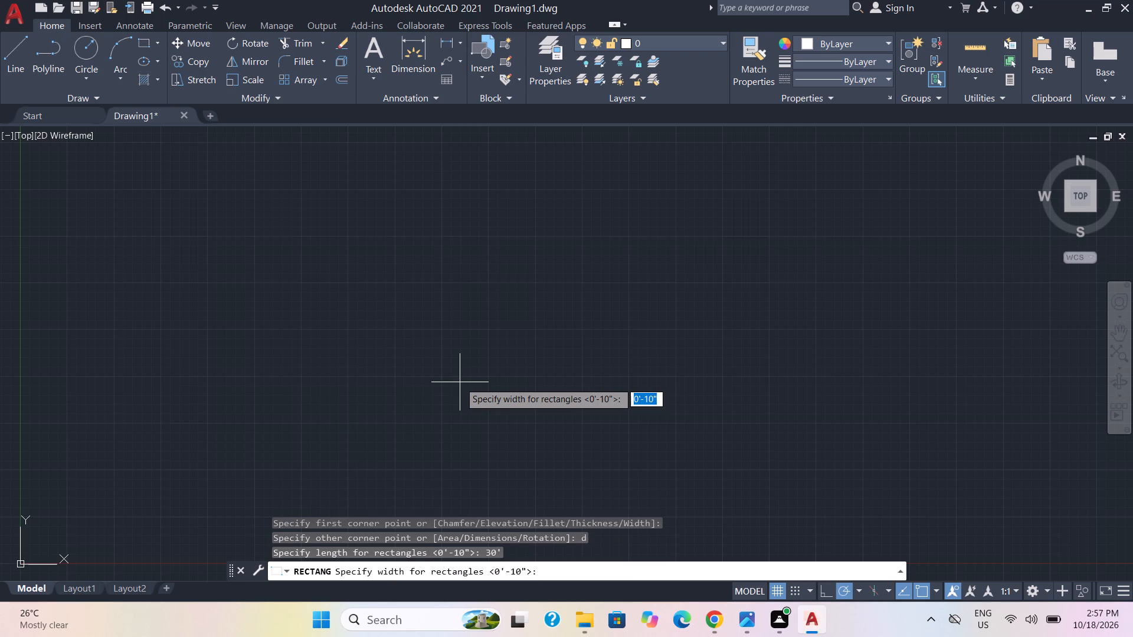
{"action": "type", "text": "30"}
{"action": "key", "text": "apostrophe"}
{"action": "key", "text": "Return"}
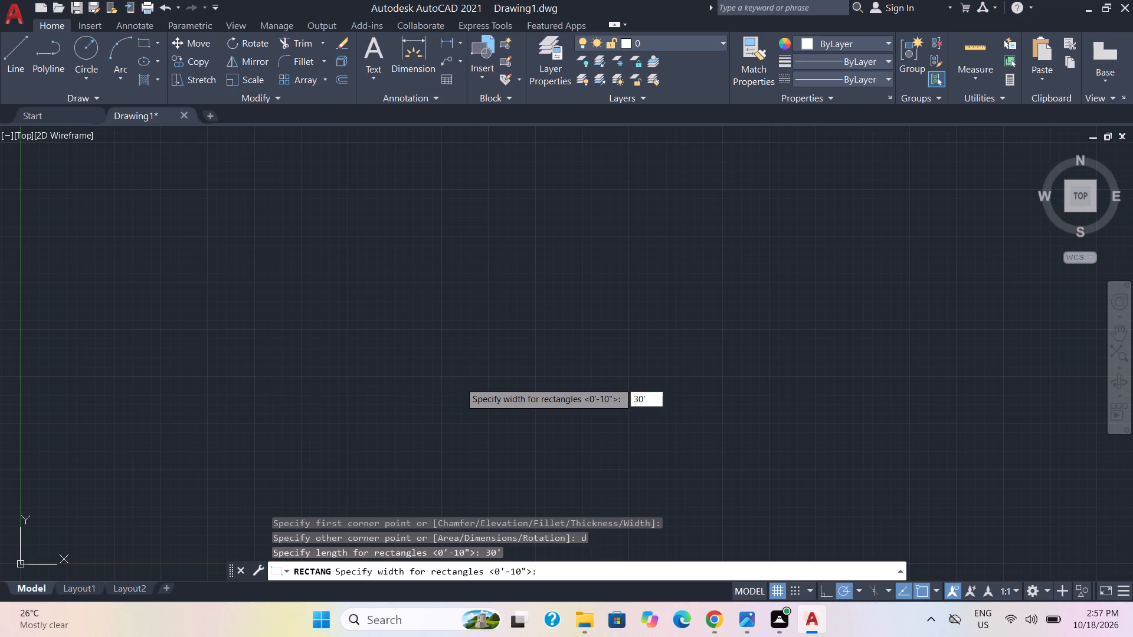
{"action": "scroll", "coordinate": [443, 363], "scroll_direction": "down", "scroll_amount": 3}
{"action": "left_click", "coordinate": [584, 170]}
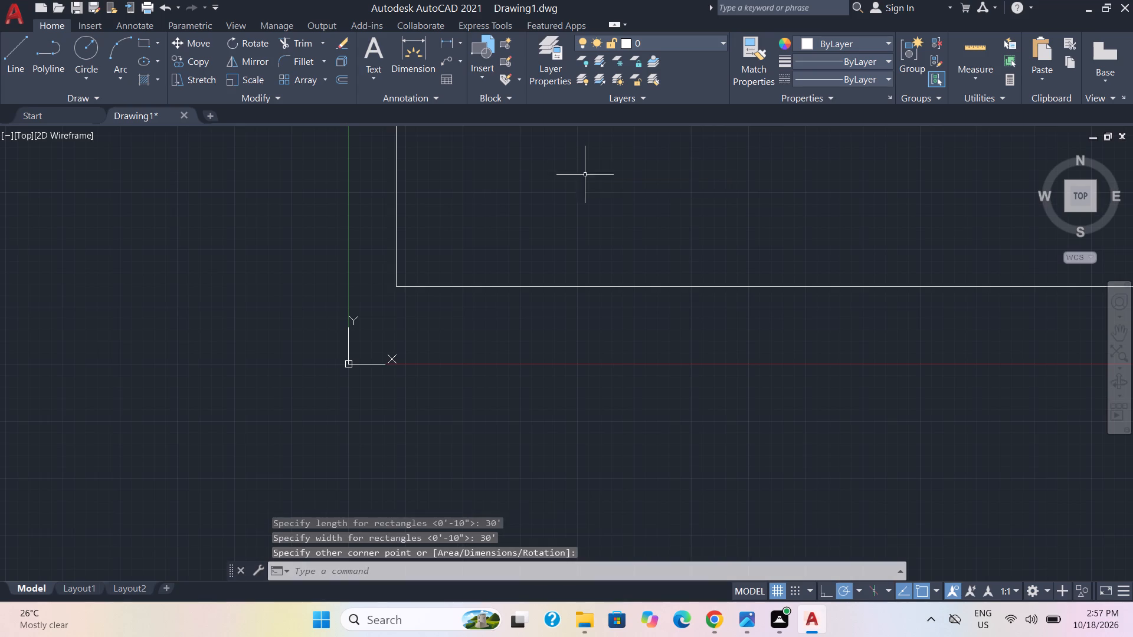
Move the 30' square outline by its lower-right corner to open space farther from the origin.
{"action": "scroll", "coordinate": [569, 239], "scroll_direction": "down", "scroll_amount": 3}
{"action": "scroll", "coordinate": [623, 215], "scroll_direction": "up", "scroll_amount": 1}
{"action": "middle_click_drag", "start_coordinate": [623, 215], "coordinate": [322, 498]}
{"action": "scroll", "coordinate": [317, 498], "scroll_direction": "down", "scroll_amount": 1}
{"action": "scroll", "coordinate": [457, 328], "scroll_direction": "down", "scroll_amount": 1}
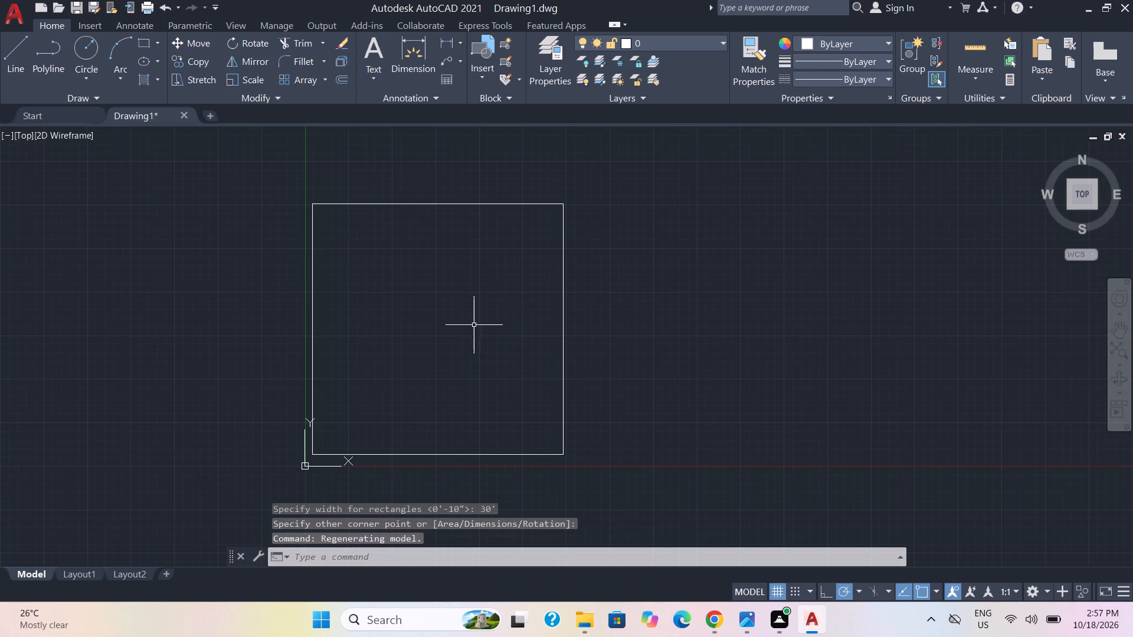
{"action": "left_click", "coordinate": [563, 391]}
{"action": "key", "text": "m"}
{"action": "key", "text": "Return"}
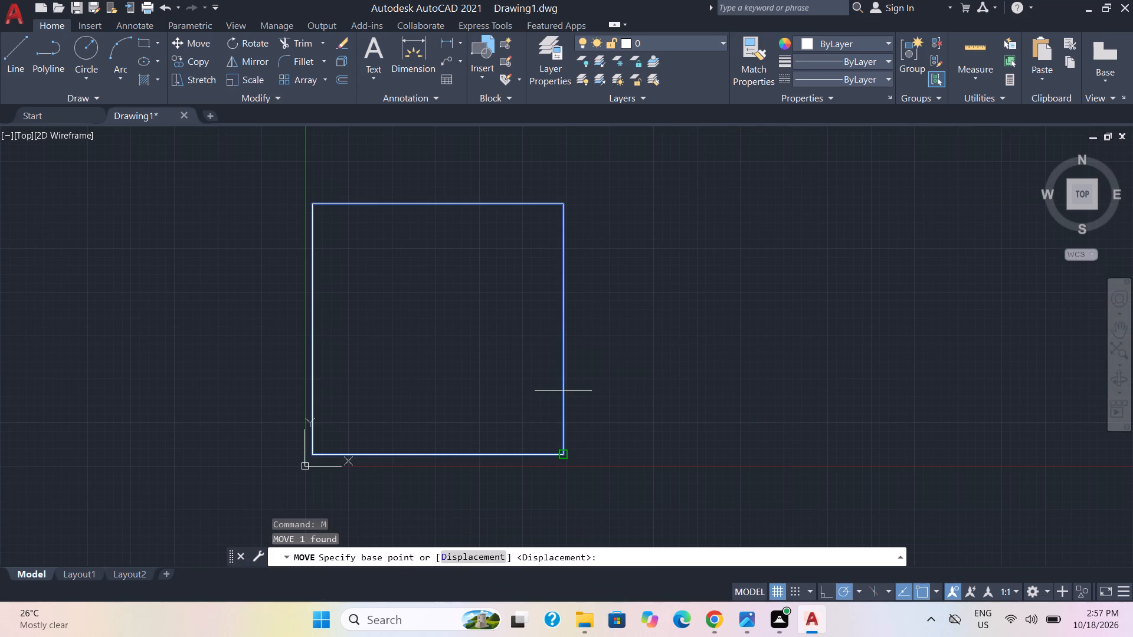
{"action": "left_click_drag", "start_coordinate": [563, 391], "coordinate": [818, 405]}
{"action": "left_click", "coordinate": [808, 406]}
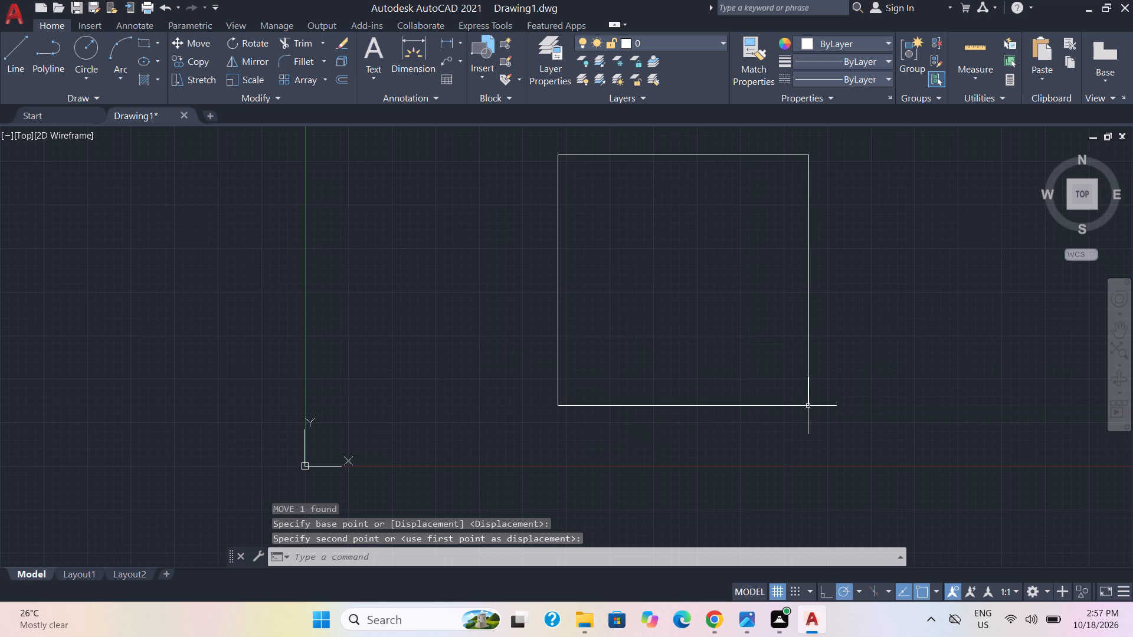
Explode the square outline into separate lines.
{"action": "key", "text": "x"}
{"action": "key", "text": "Return"}
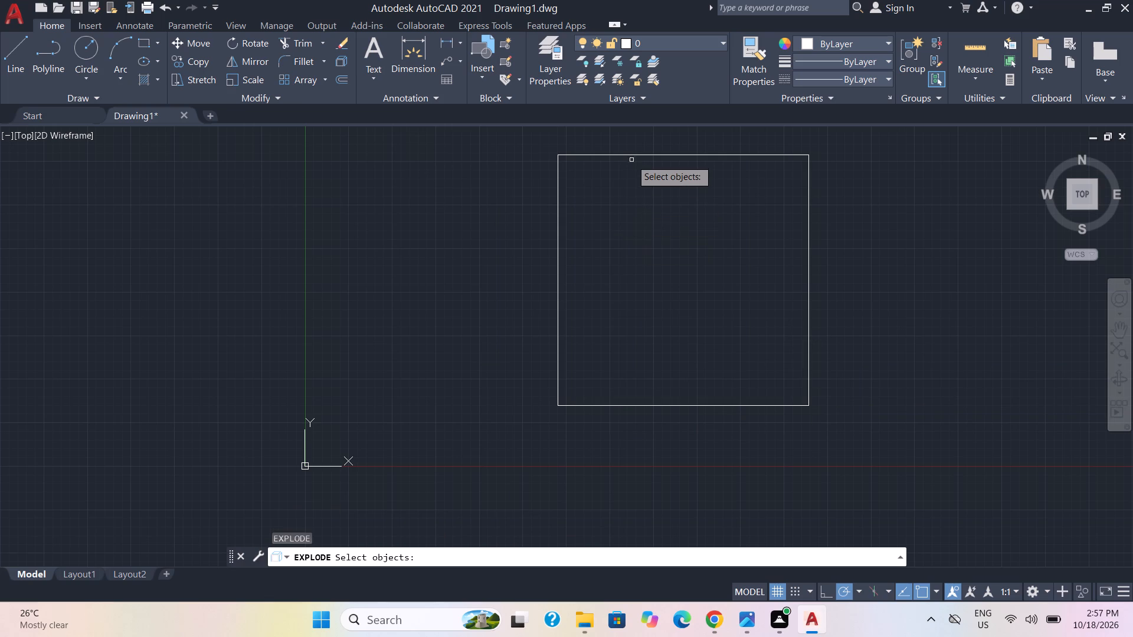
{"action": "left_click", "coordinate": [631, 156]}
{"action": "key", "text": "Return"}
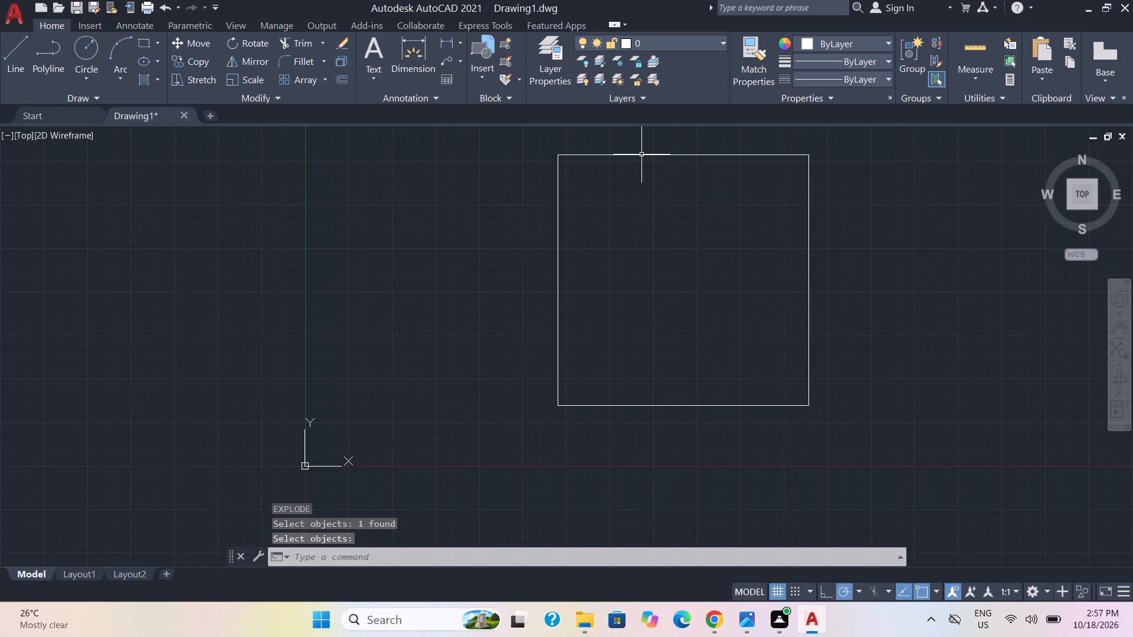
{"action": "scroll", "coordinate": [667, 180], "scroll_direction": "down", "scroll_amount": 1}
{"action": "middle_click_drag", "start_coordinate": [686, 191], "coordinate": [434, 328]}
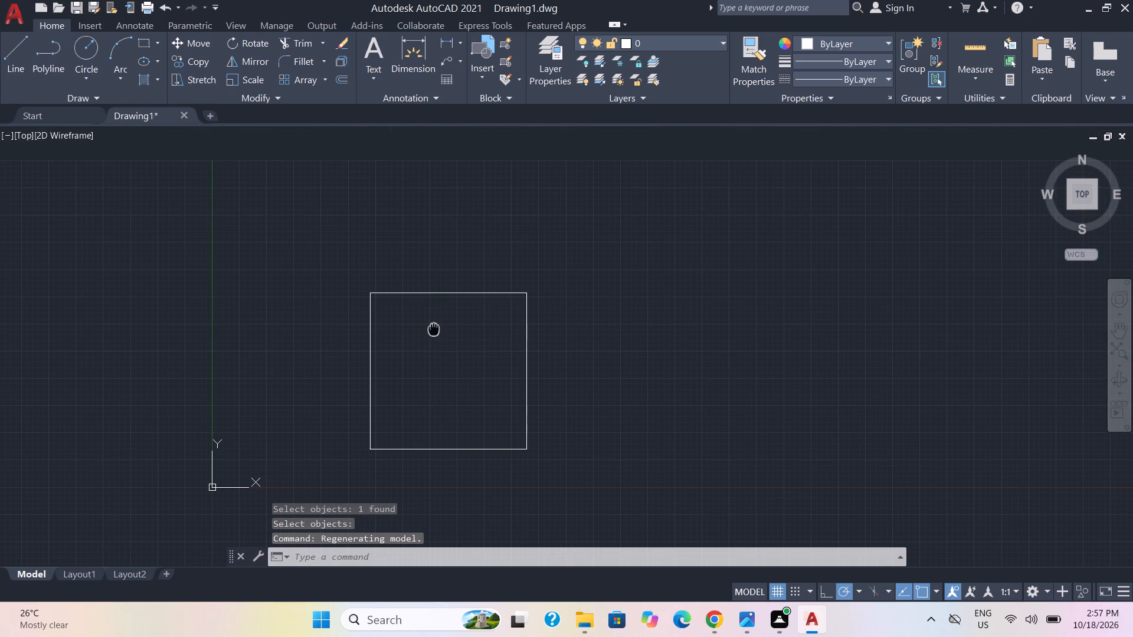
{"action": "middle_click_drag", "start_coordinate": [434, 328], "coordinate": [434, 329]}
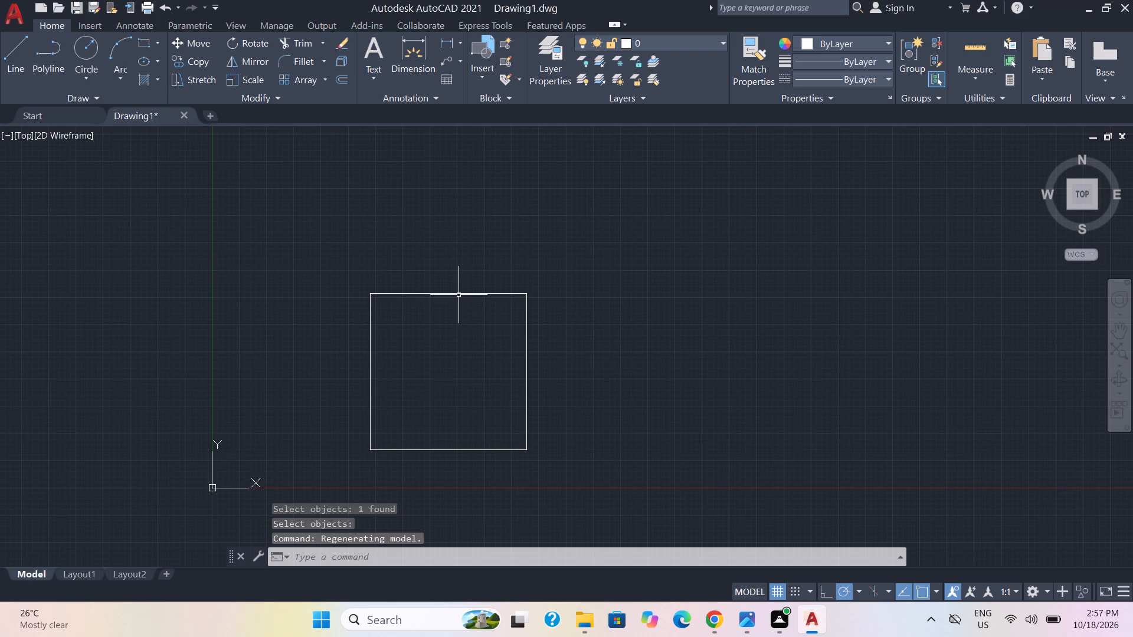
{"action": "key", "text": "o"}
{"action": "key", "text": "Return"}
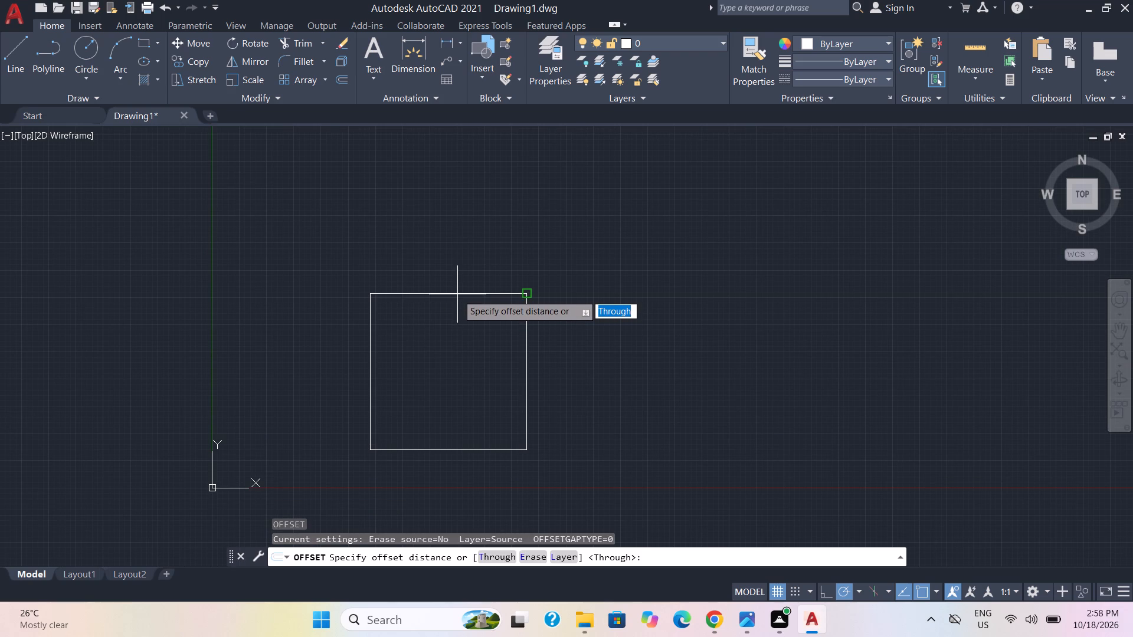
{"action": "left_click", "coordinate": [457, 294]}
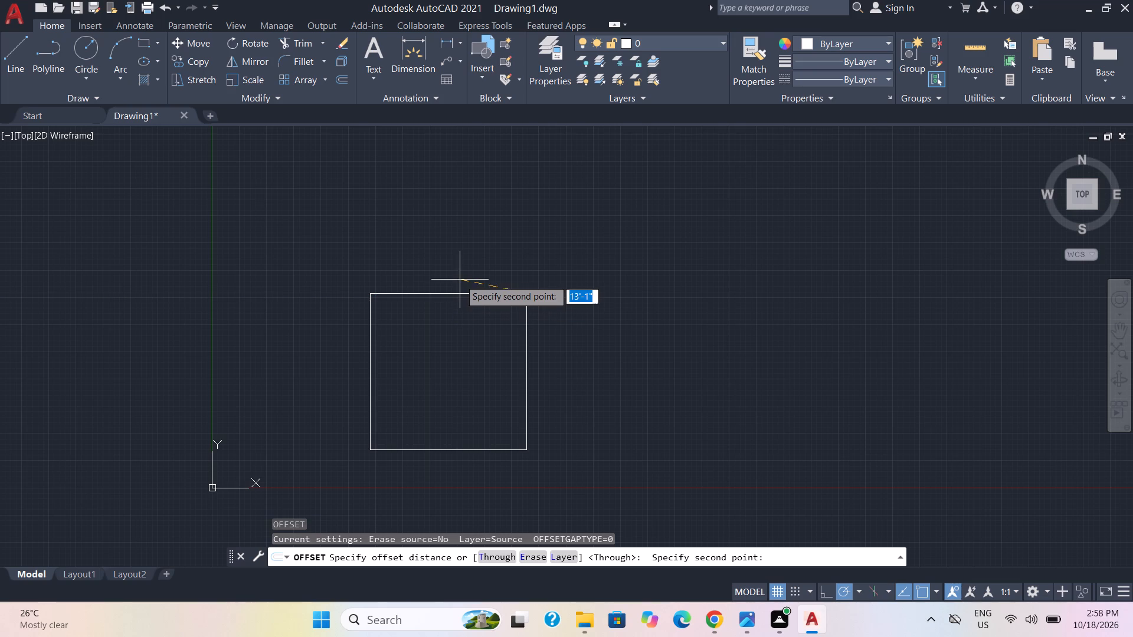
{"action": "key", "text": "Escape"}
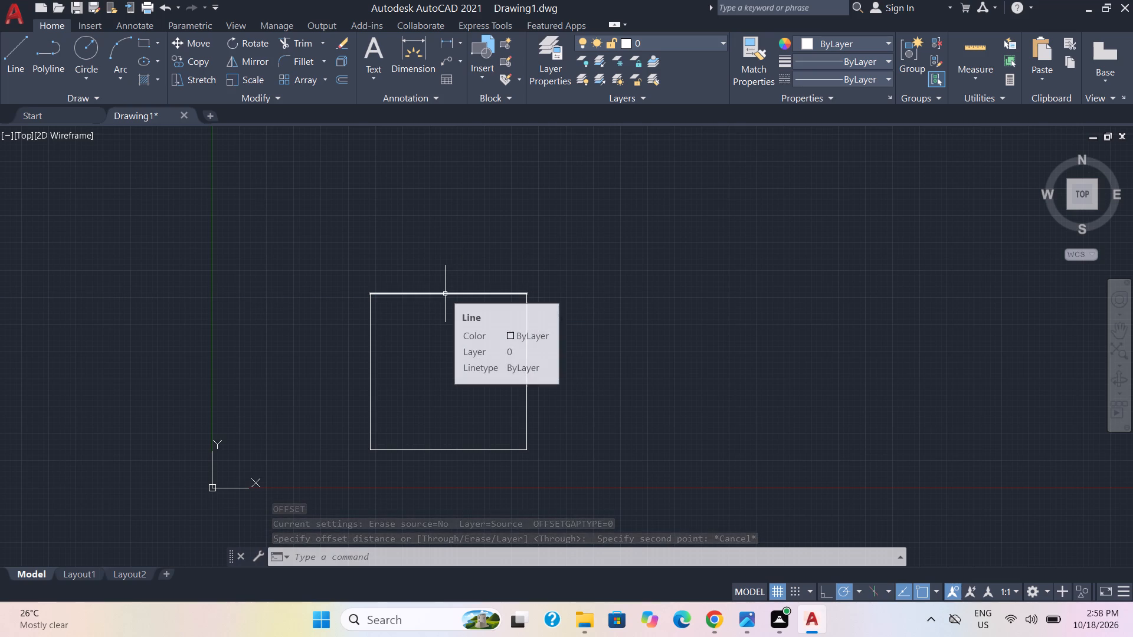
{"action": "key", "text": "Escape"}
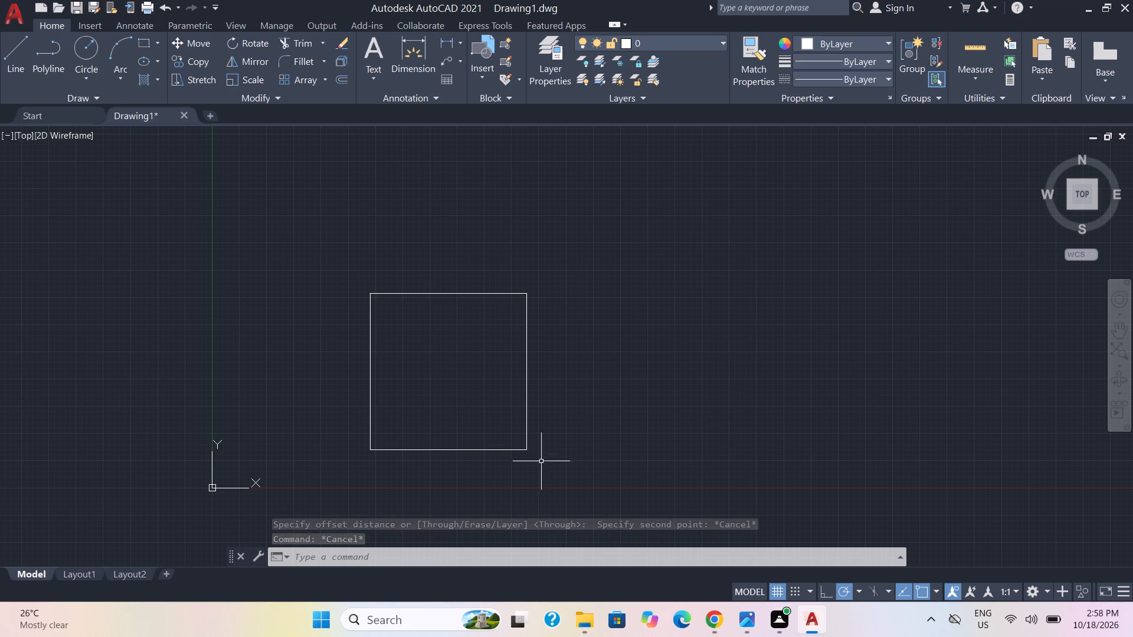
Join the four exploded lines of the 30' square into a single polyline.
{"action": "left_click_drag", "start_coordinate": [540, 482], "coordinate": [391, 108]}
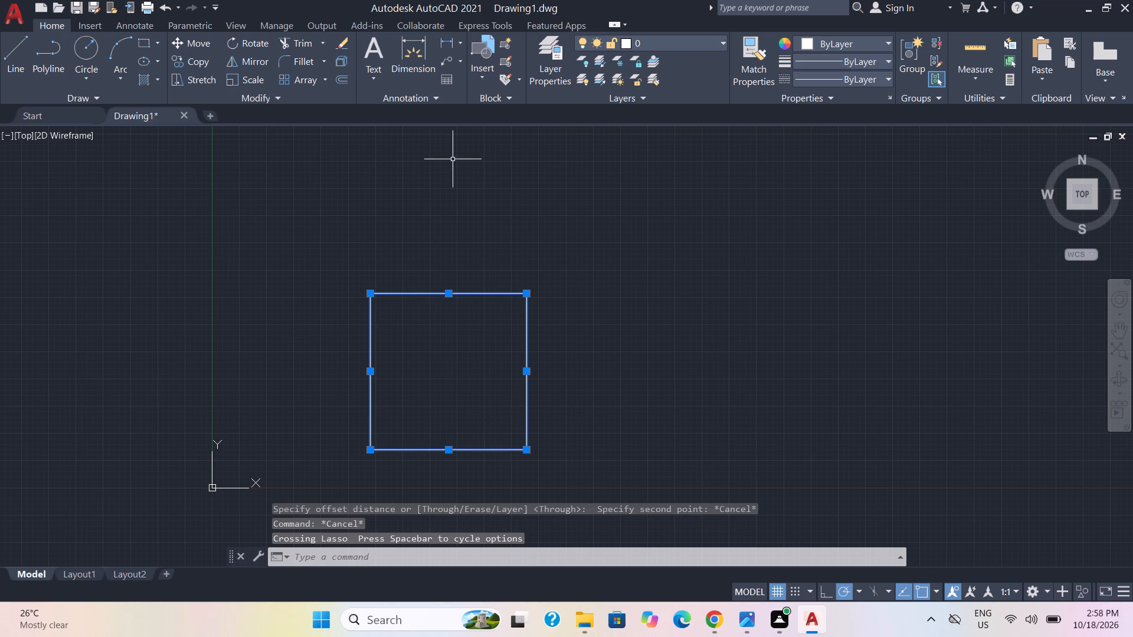
{"action": "type", "text": "jo"}
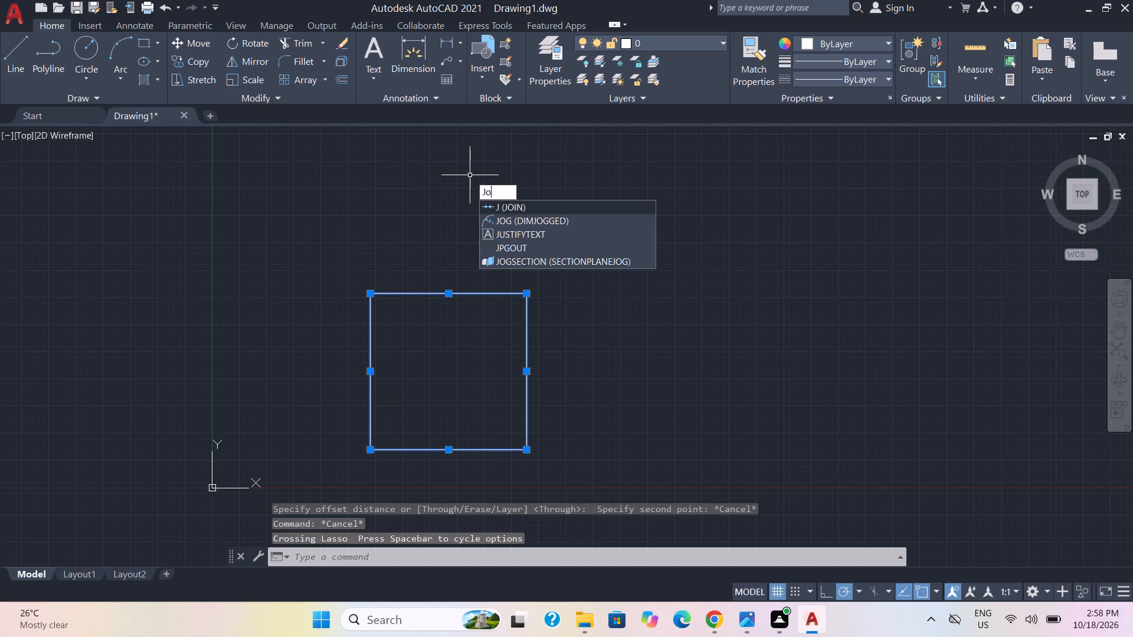
{"action": "left_click", "coordinate": [506, 205]}
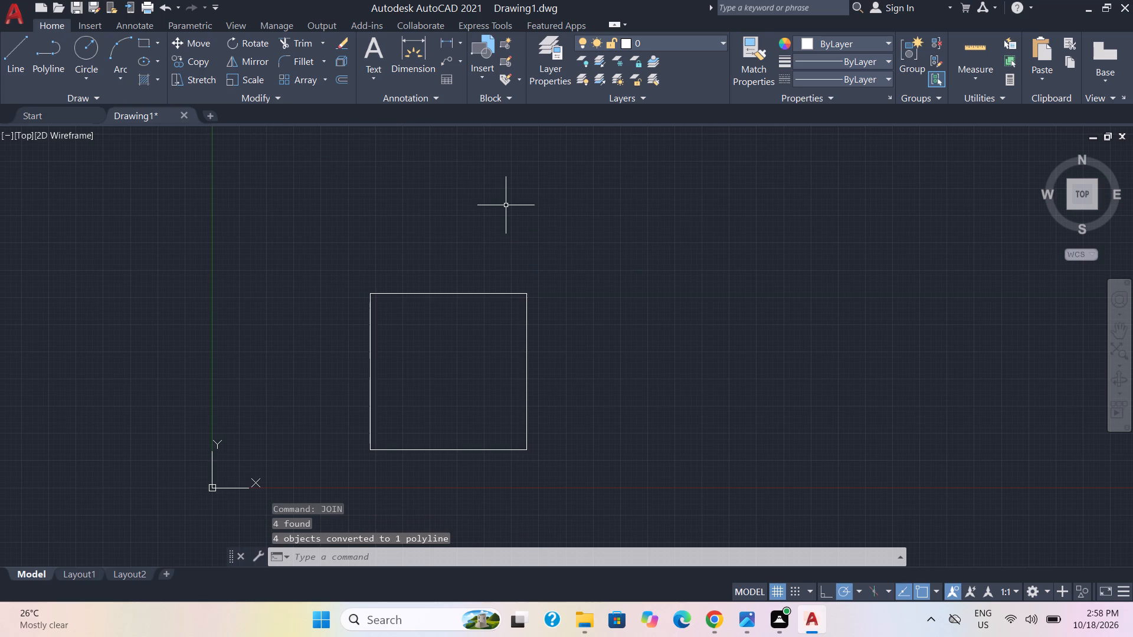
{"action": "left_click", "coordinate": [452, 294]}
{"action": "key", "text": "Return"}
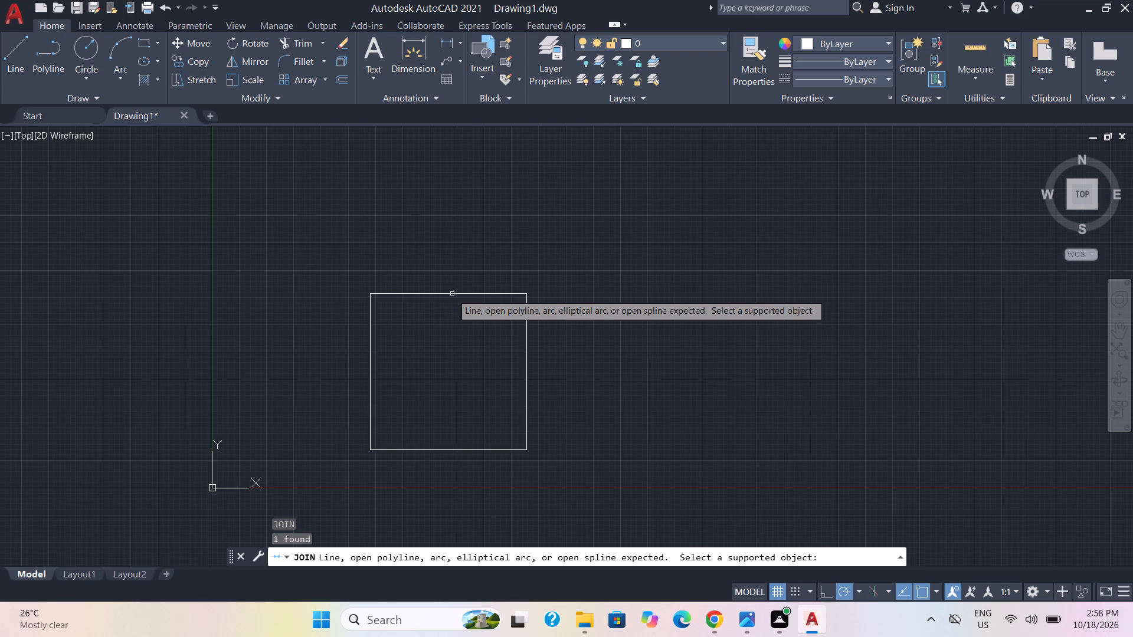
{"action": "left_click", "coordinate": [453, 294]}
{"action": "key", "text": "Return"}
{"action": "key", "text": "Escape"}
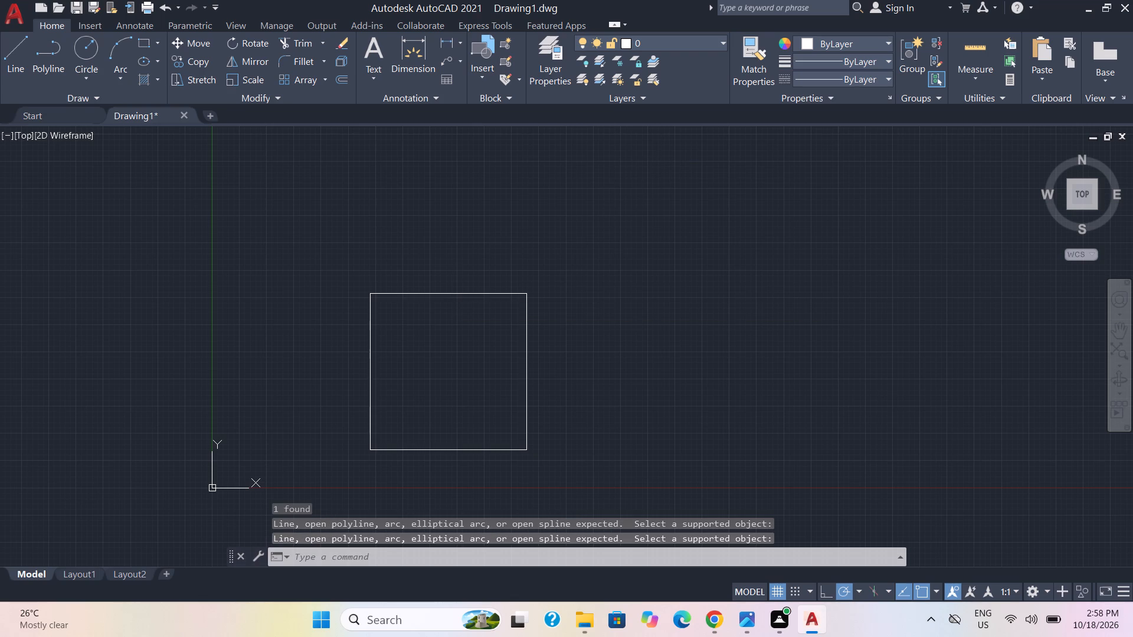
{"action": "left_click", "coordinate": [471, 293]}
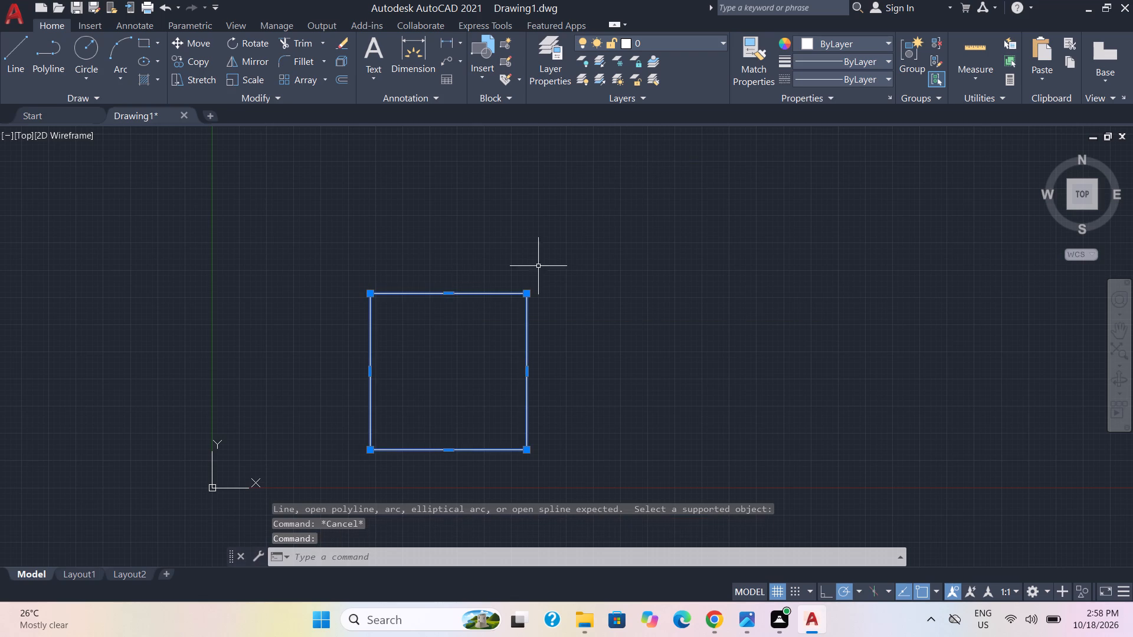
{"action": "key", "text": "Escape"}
Offset the 30' square outline 9" inward to form the outer wall, undoing the first copy made on the outside.
{"action": "key", "text": "o"}
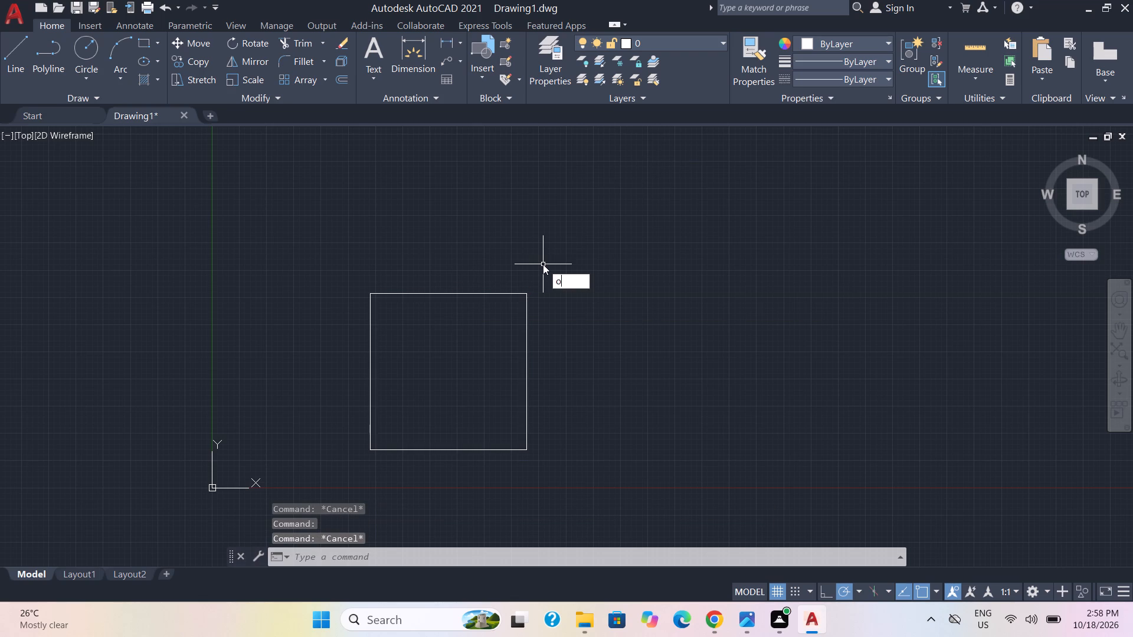
{"action": "key", "text": "Return"}
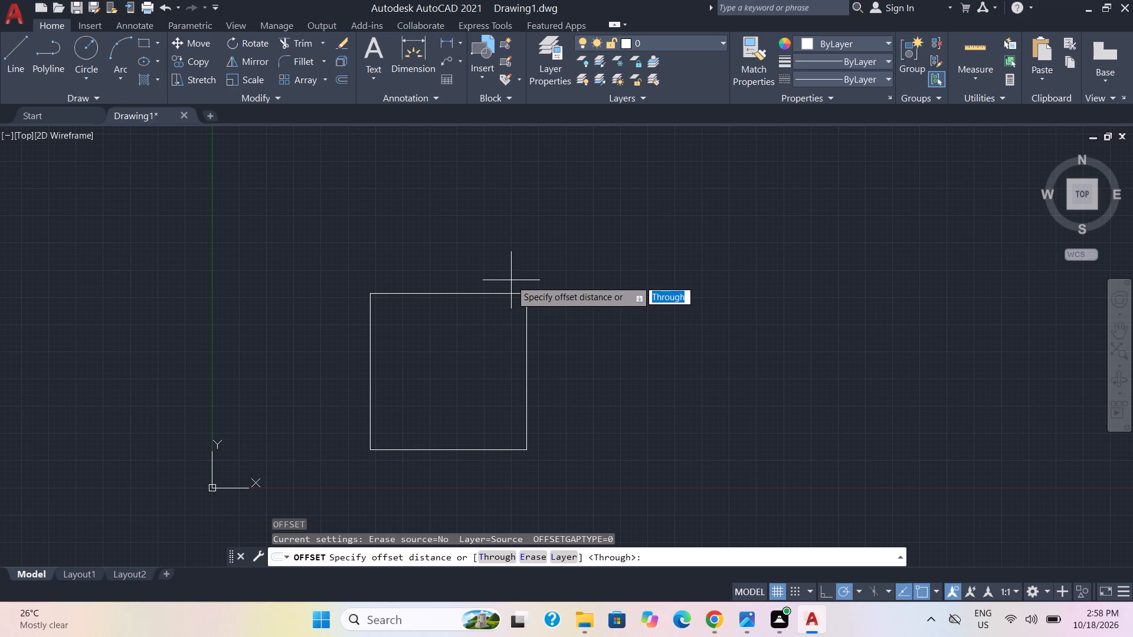
{"action": "type", "text": "9\""}
{"action": "key", "text": "Return"}
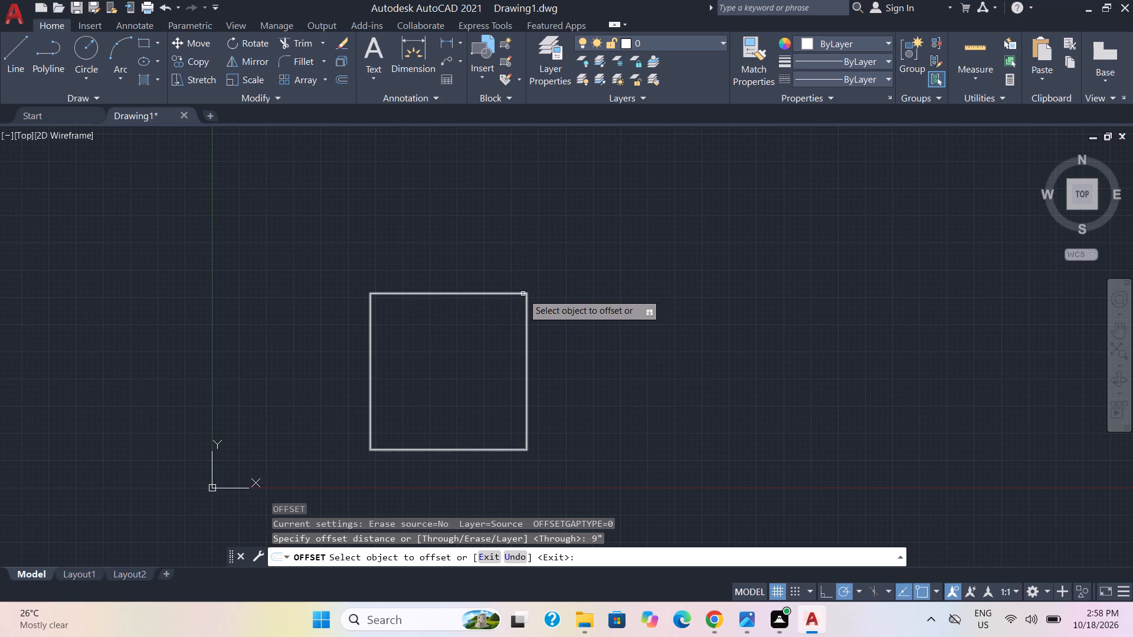
{"action": "scroll", "coordinate": [485, 295], "scroll_direction": "up", "scroll_amount": 5}
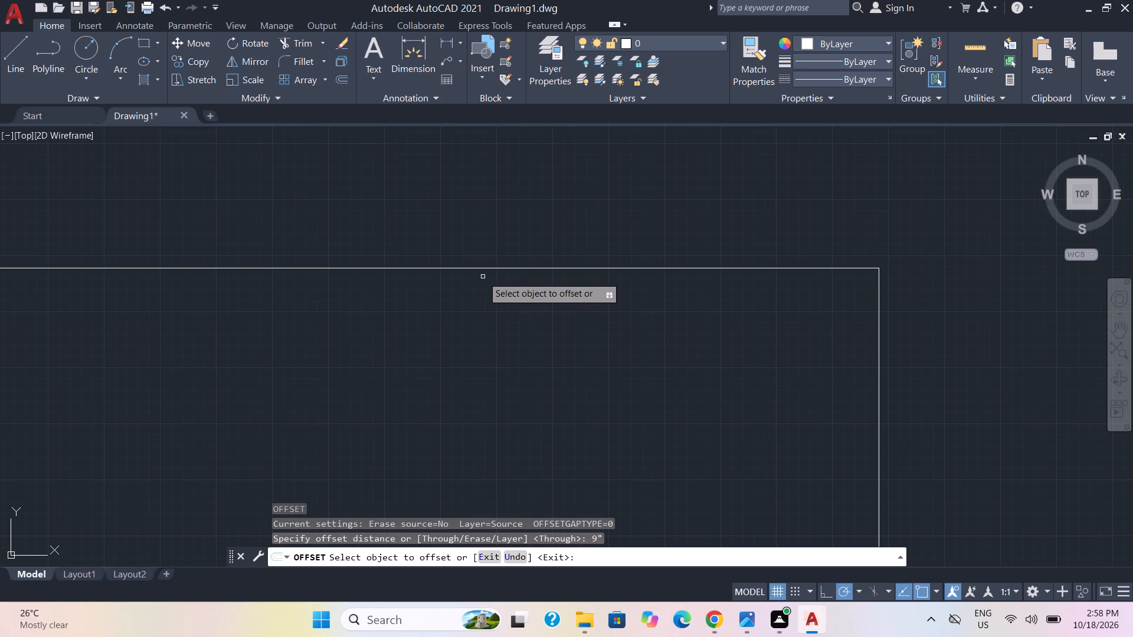
{"action": "left_click", "coordinate": [487, 269]}
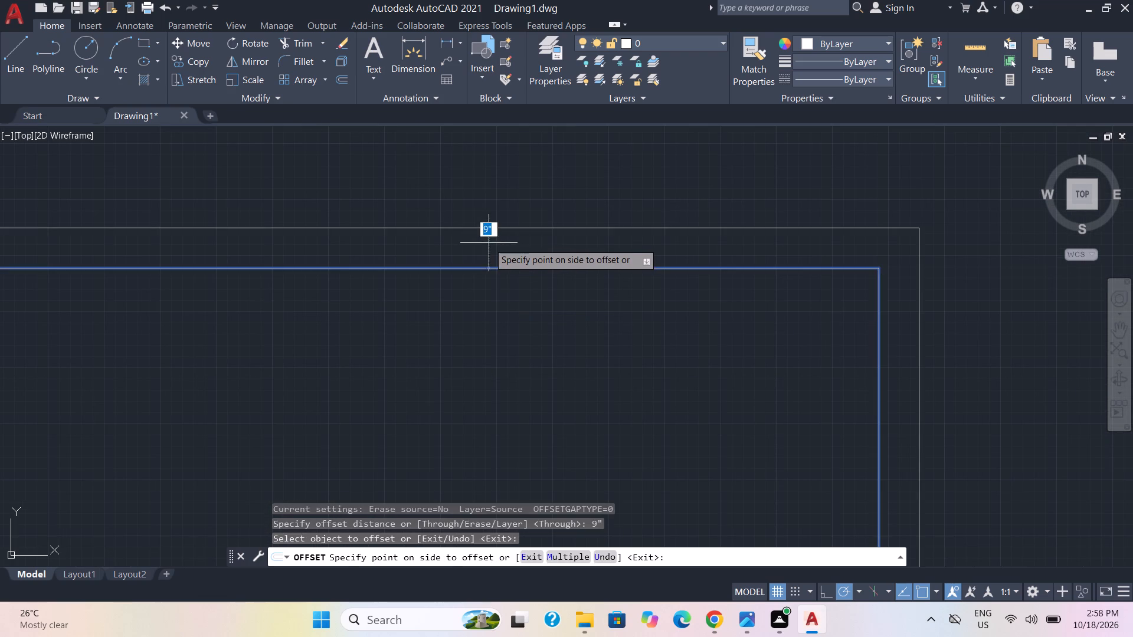
{"action": "left_click", "coordinate": [489, 243]}
{"action": "scroll", "coordinate": [469, 243], "scroll_direction": "down", "scroll_amount": 4}
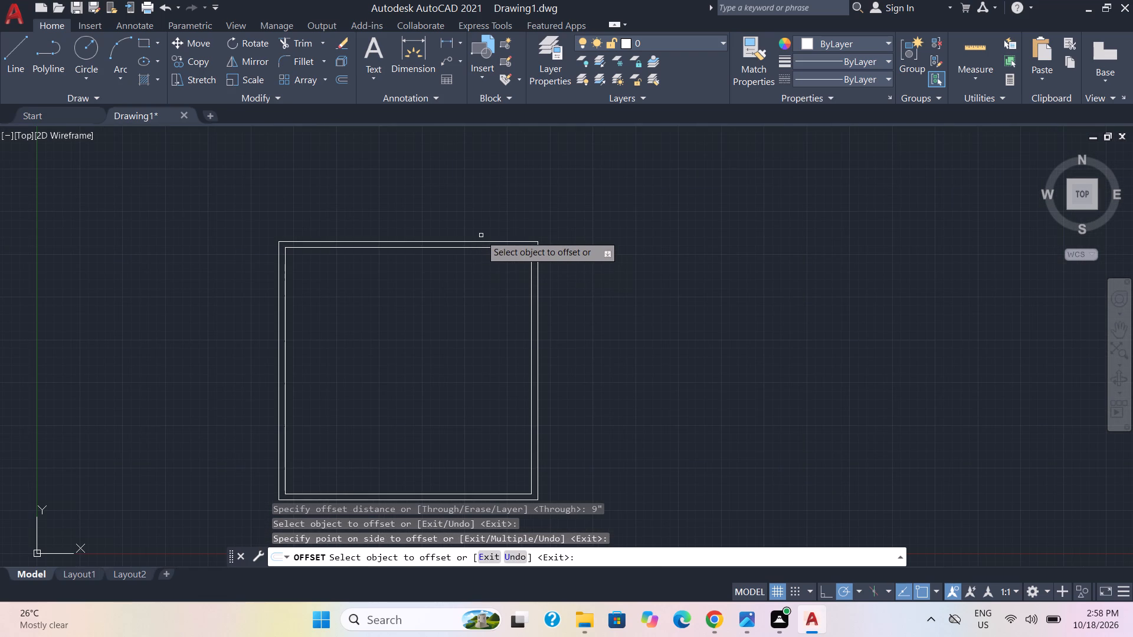
{"action": "key", "text": "ctrl+z"}
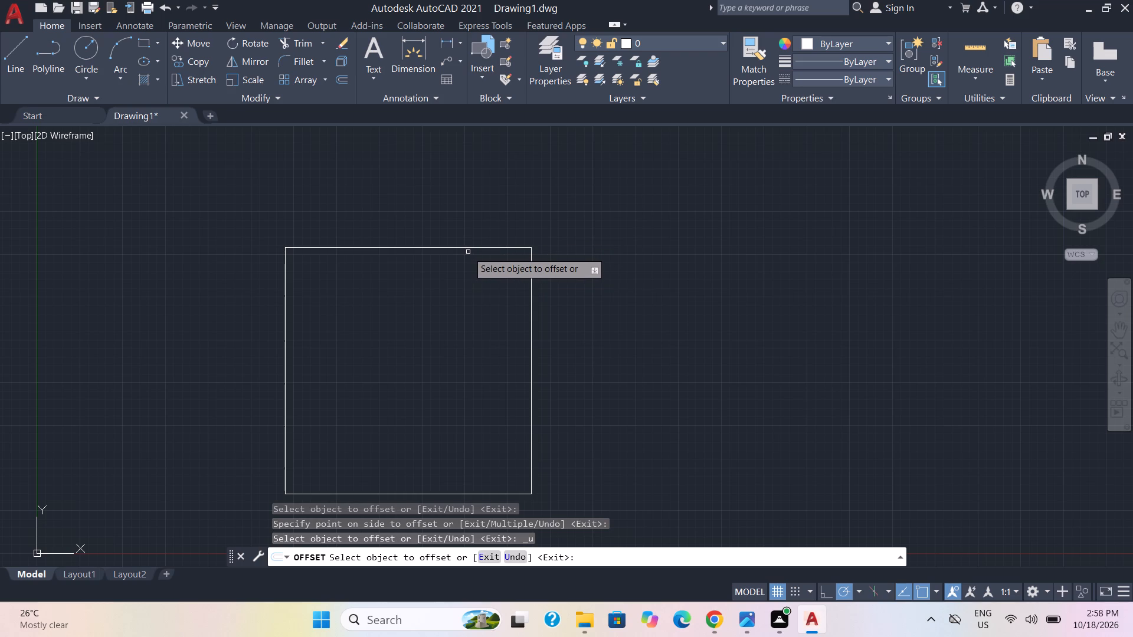
{"action": "left_click", "coordinate": [483, 248]}
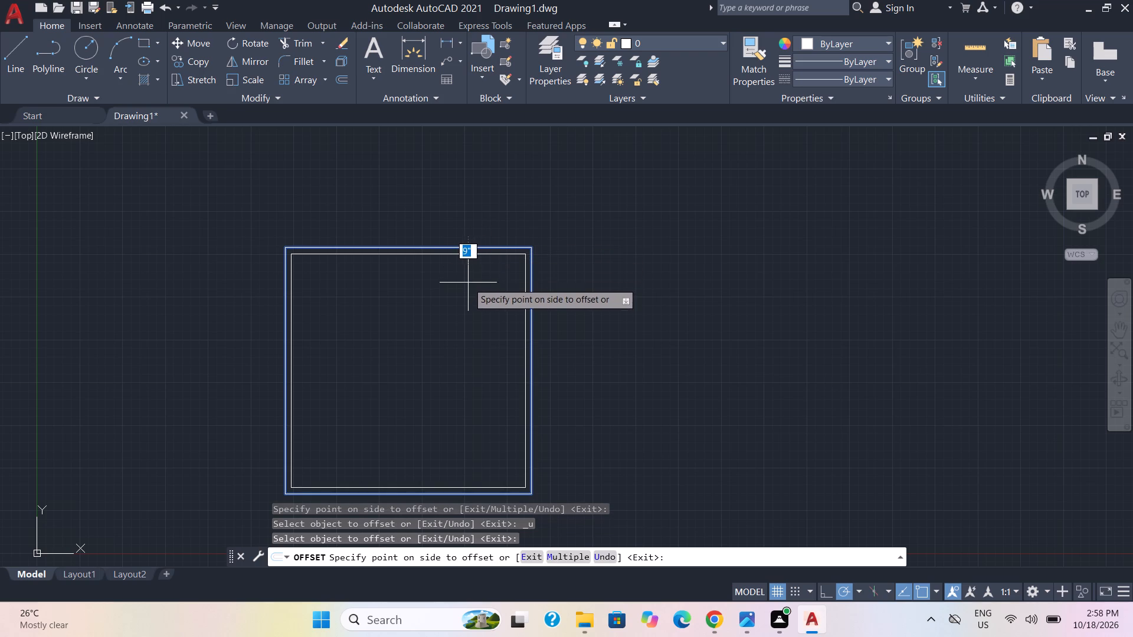
{"action": "left_click", "coordinate": [448, 274]}
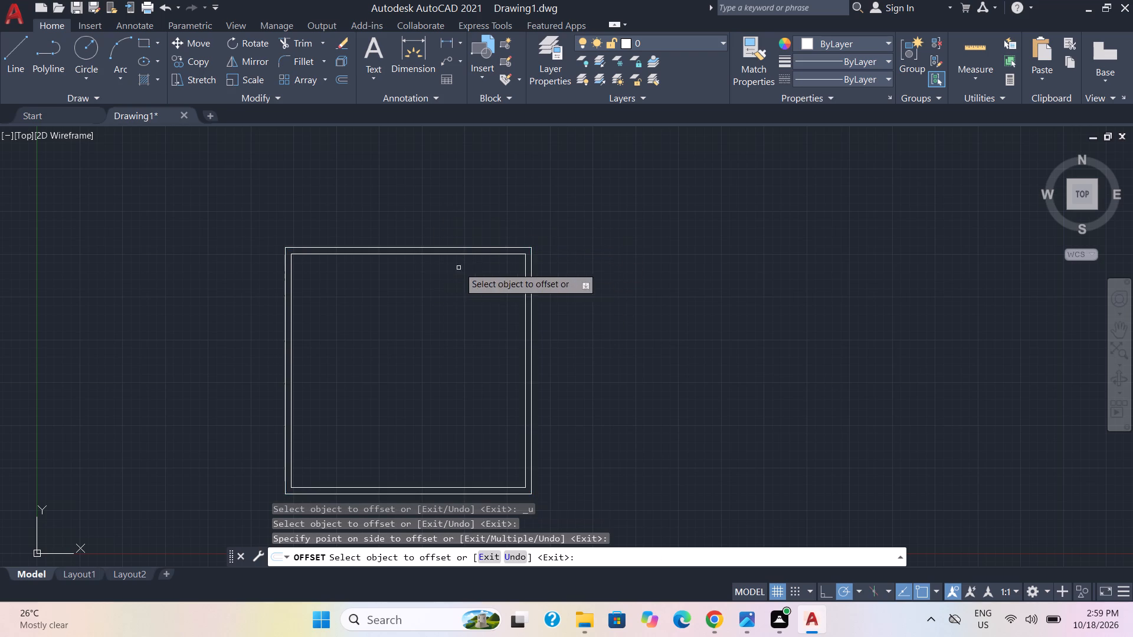
{"action": "scroll", "coordinate": [483, 248], "scroll_direction": "down", "scroll_amount": 2}
{"action": "scroll", "coordinate": [467, 291], "scroll_direction": "up", "scroll_amount": 3}
{"action": "scroll", "coordinate": [469, 291], "scroll_direction": "down", "scroll_amount": 4}
{"action": "scroll", "coordinate": [476, 291], "scroll_direction": "up", "scroll_amount": 2}
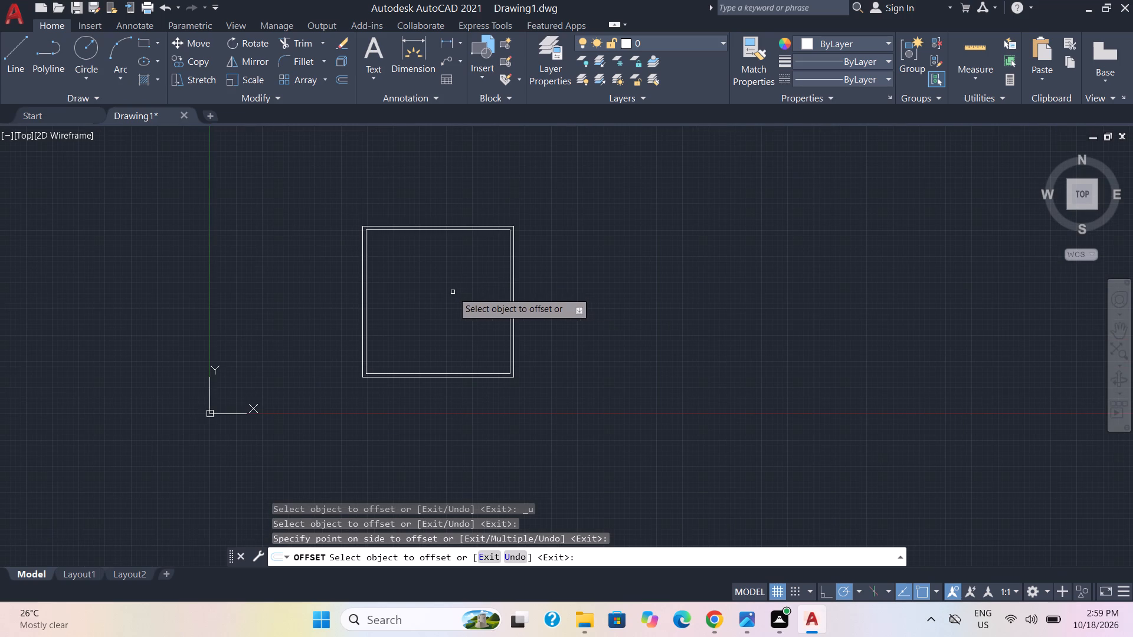
{"action": "key", "text": "Escape"}
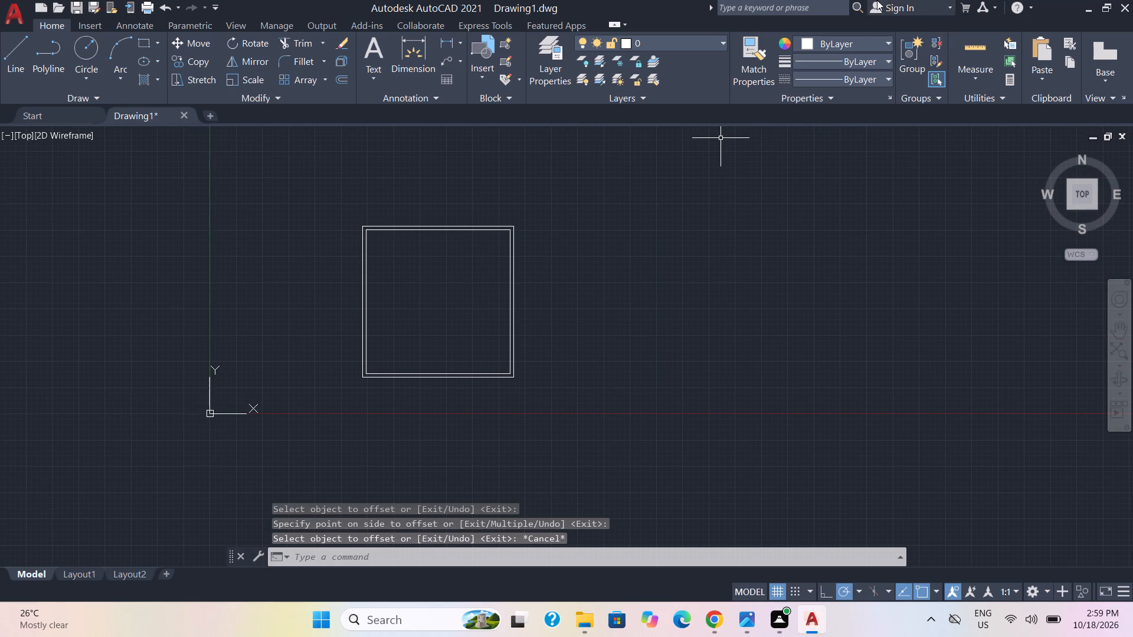
Check the width and height inside the inner square with Quick Measure.
{"action": "left_click", "coordinate": [976, 55]}
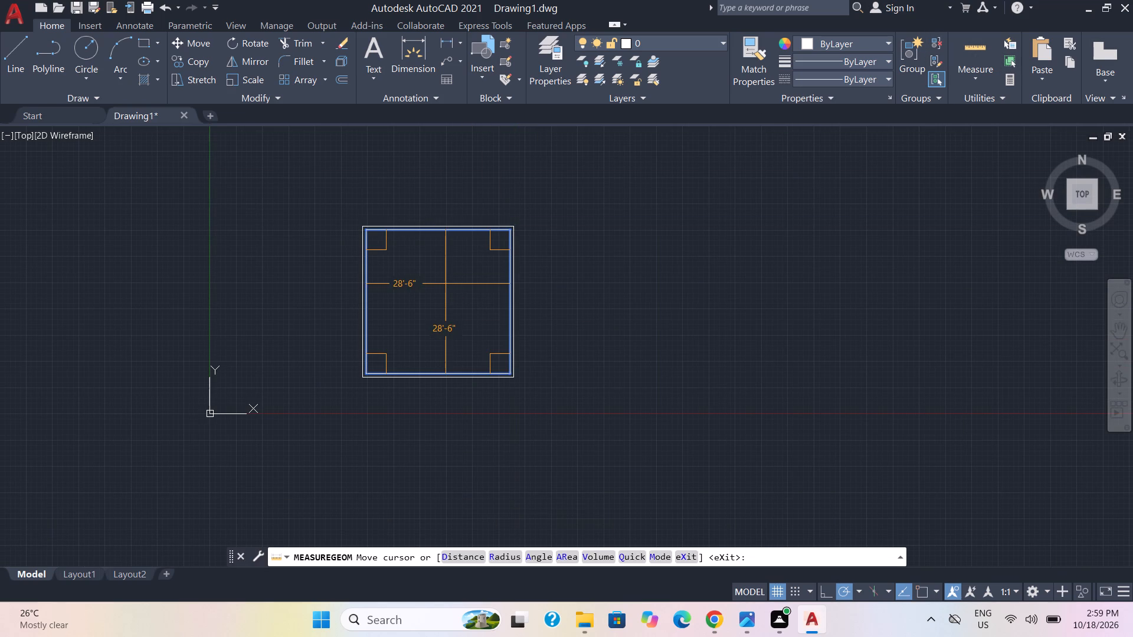
{"action": "key", "text": "Escape"}
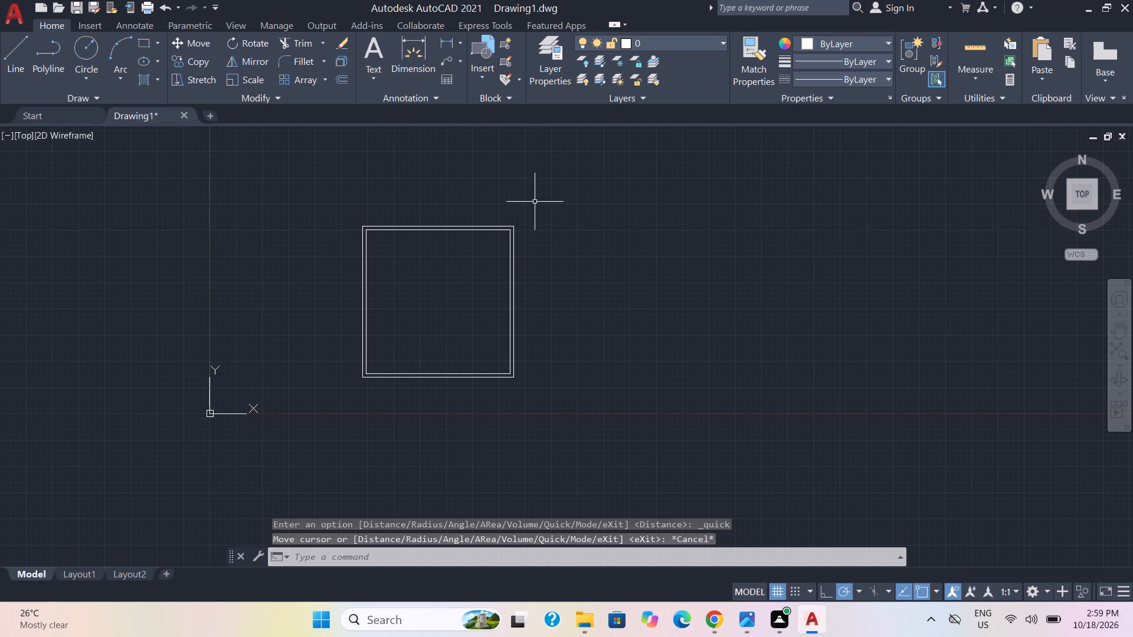
Explode both the outer and inner wall outlines into separate lines.
{"action": "scroll", "coordinate": [529, 202], "scroll_direction": "up", "scroll_amount": 2}
{"action": "scroll", "coordinate": [525, 204], "scroll_direction": "down", "scroll_amount": 2}
{"action": "scroll", "coordinate": [577, 332], "scroll_direction": "up", "scroll_amount": 1}
{"action": "middle_click_drag", "start_coordinate": [577, 332], "coordinate": [614, 394]}
{"action": "scroll", "coordinate": [614, 394], "scroll_direction": "up", "scroll_amount": 2}
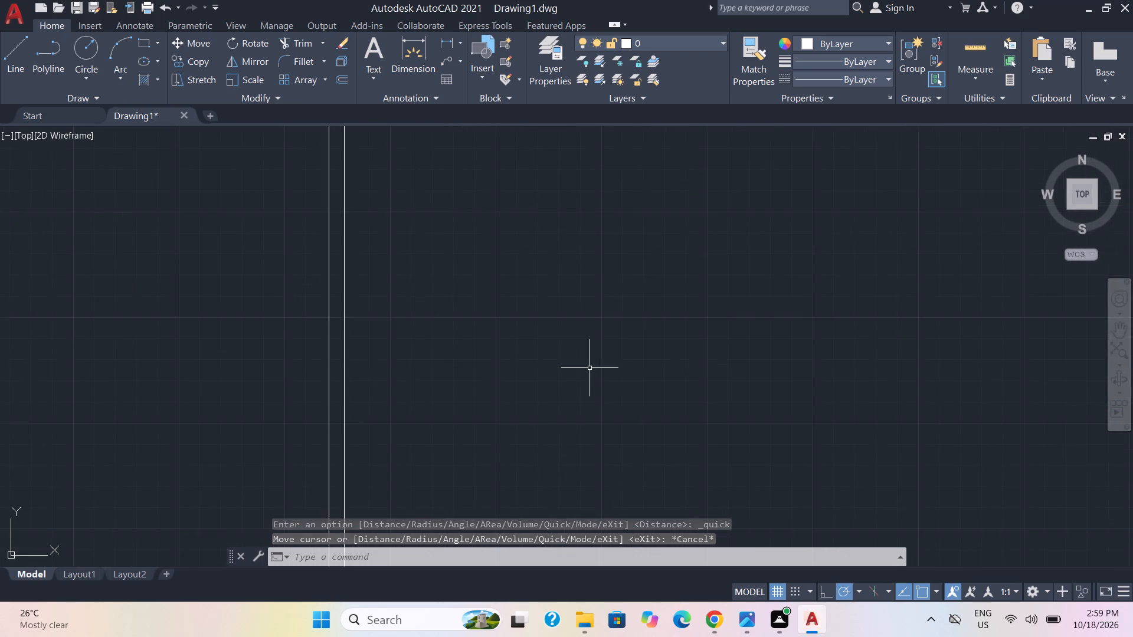
{"action": "scroll", "coordinate": [576, 357], "scroll_direction": "down", "scroll_amount": 2}
{"action": "scroll", "coordinate": [408, 264], "scroll_direction": "up", "scroll_amount": 1}
{"action": "middle_click_drag", "start_coordinate": [408, 264], "coordinate": [470, 254]}
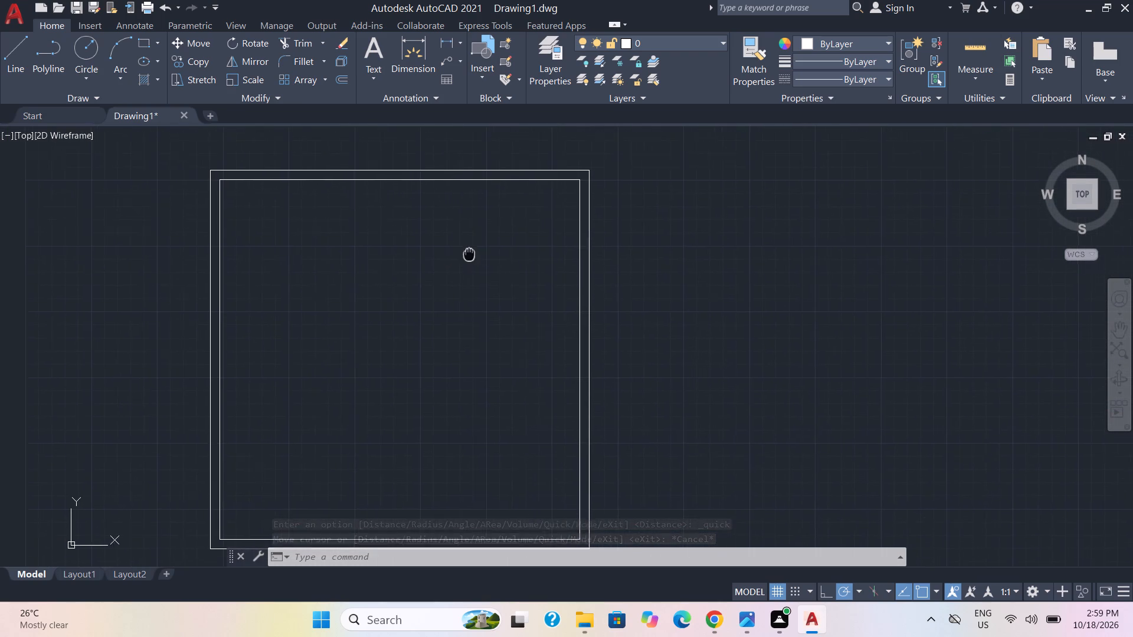
{"action": "middle_click_drag", "start_coordinate": [470, 254], "coordinate": [476, 247]}
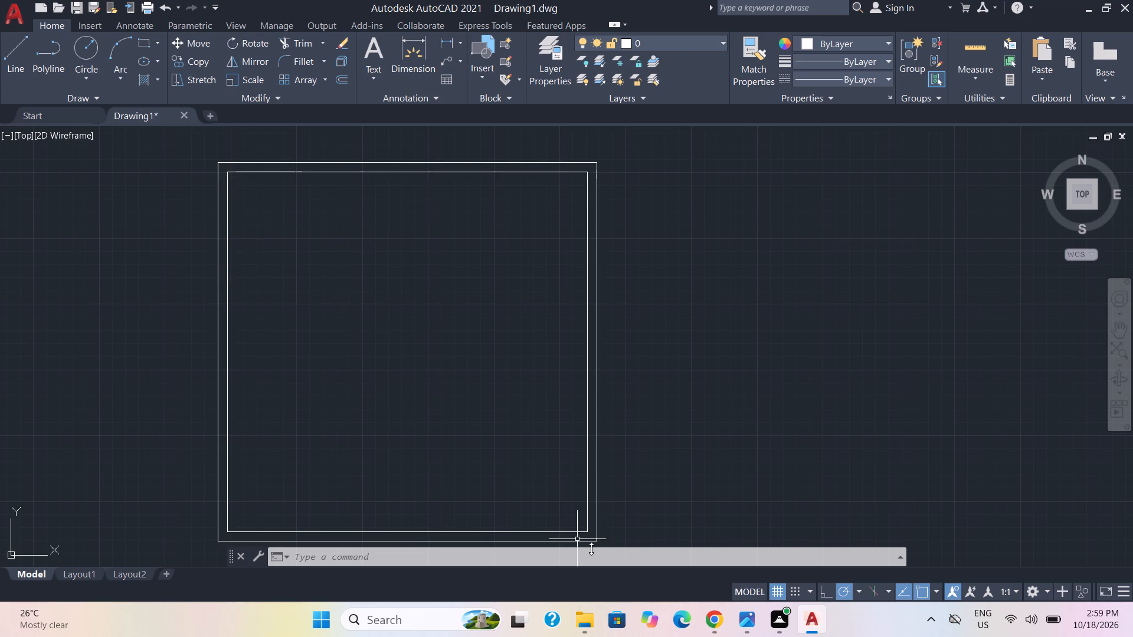
{"action": "left_click", "coordinate": [634, 524]}
{"action": "left_click", "coordinate": [198, 230]}
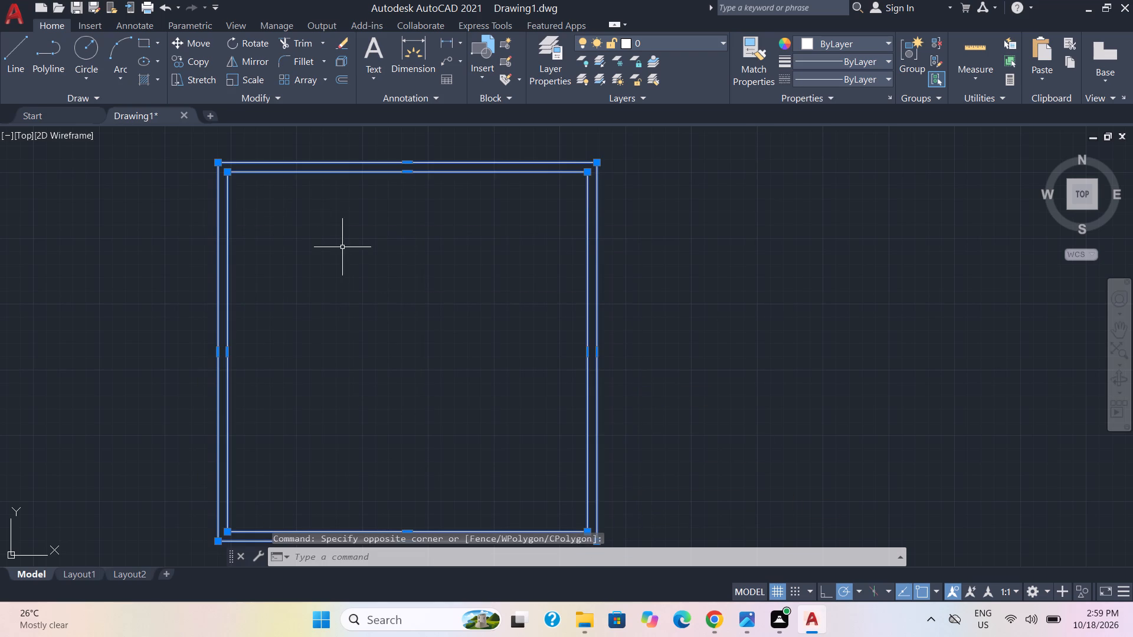
{"action": "key", "text": "x"}
{"action": "key", "text": "Return"}
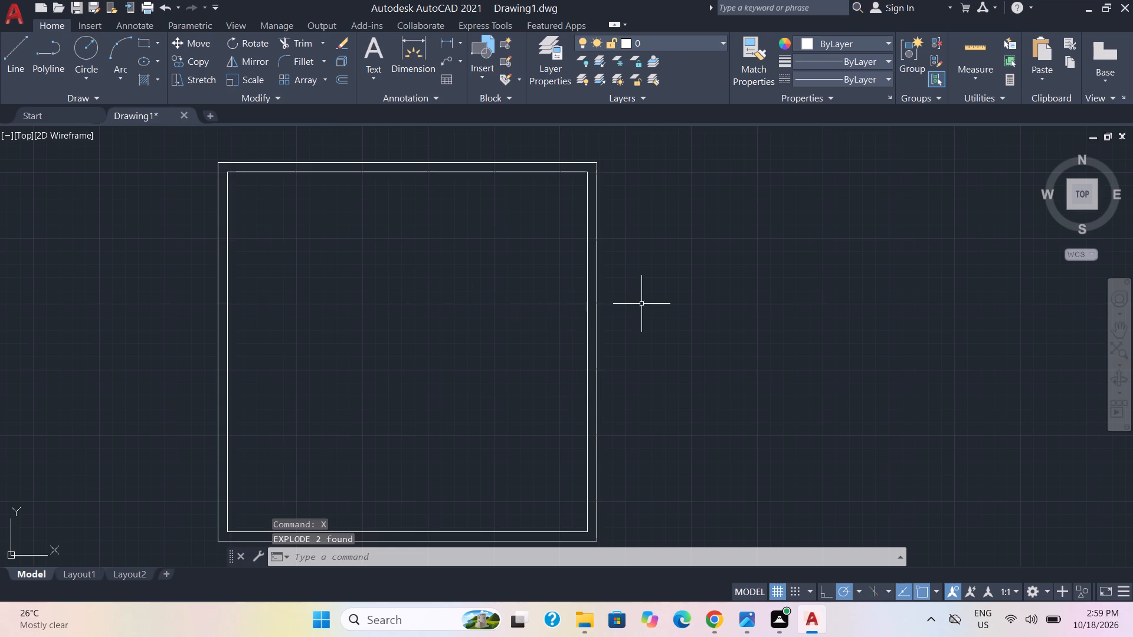
{"action": "left_click", "coordinate": [585, 313]}
{"action": "key", "text": "Escape"}
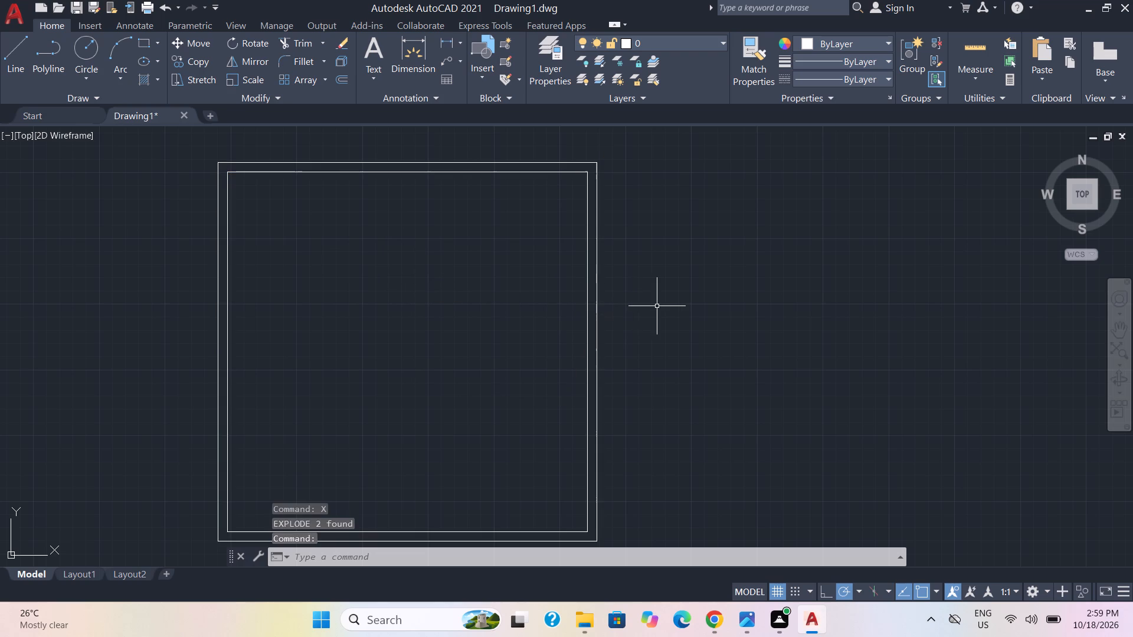
Offset the left inner wall line 10' to the right, into the house.
{"action": "key", "text": "o"}
{"action": "key", "text": "Return"}
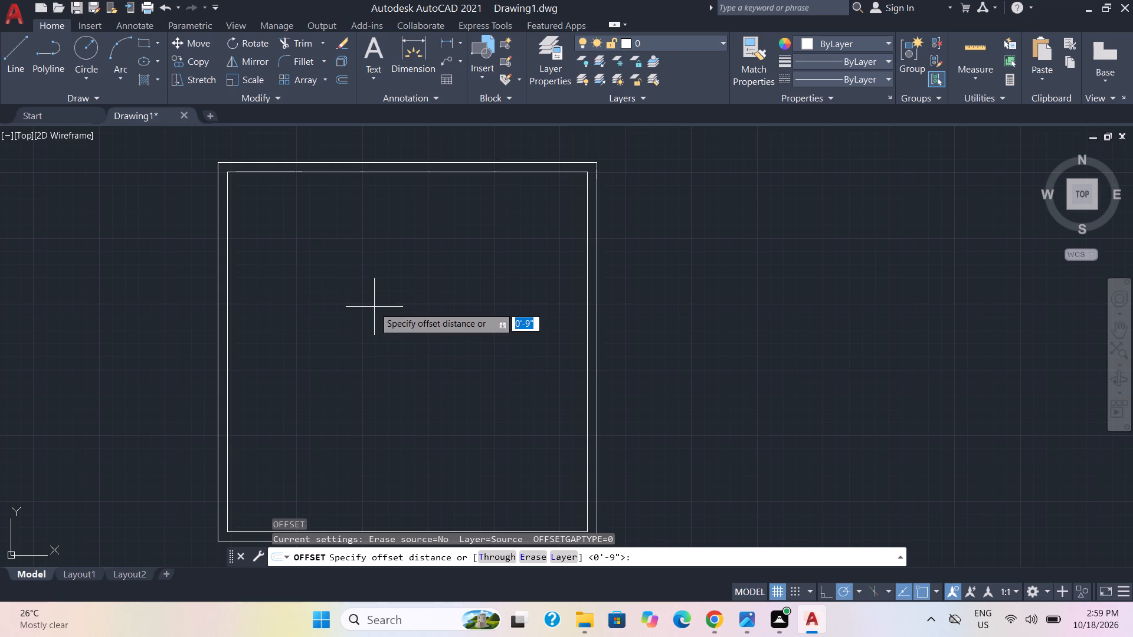
{"action": "type", "text": "10"}
{"action": "key", "text": "apostrophe"}
{"action": "key", "text": "Return"}
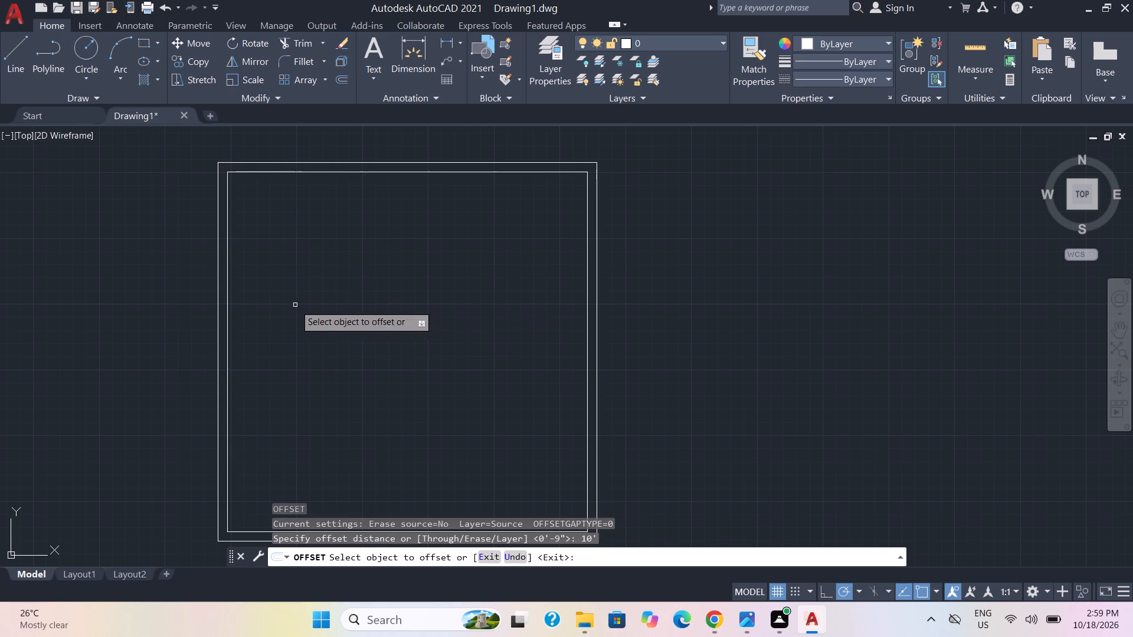
{"action": "left_click", "coordinate": [228, 317]}
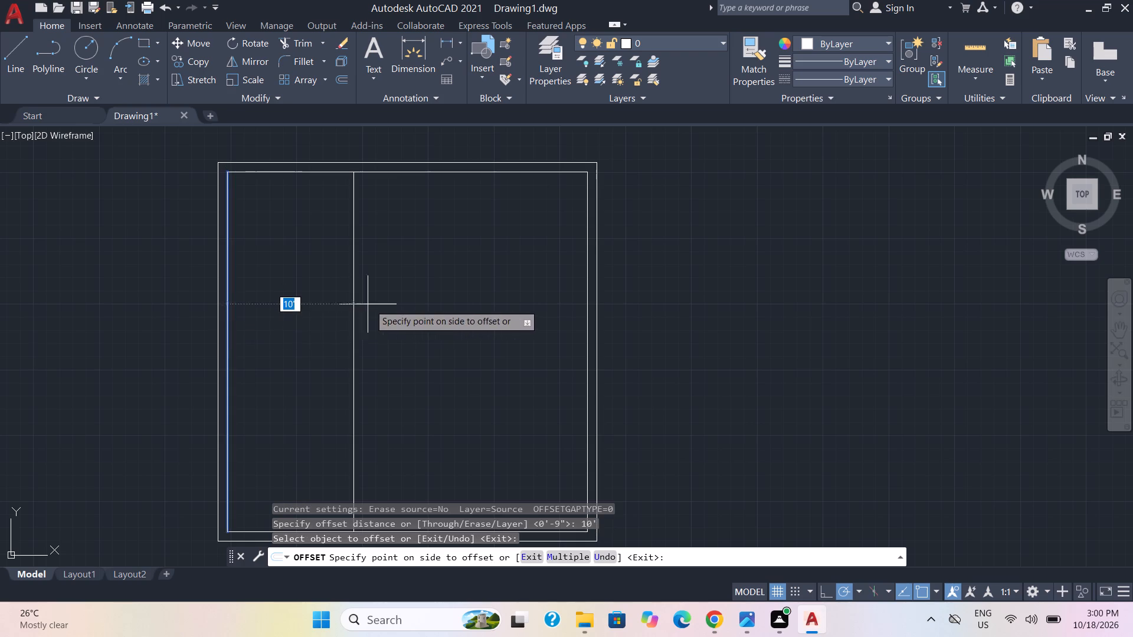
{"action": "left_click", "coordinate": [391, 300]}
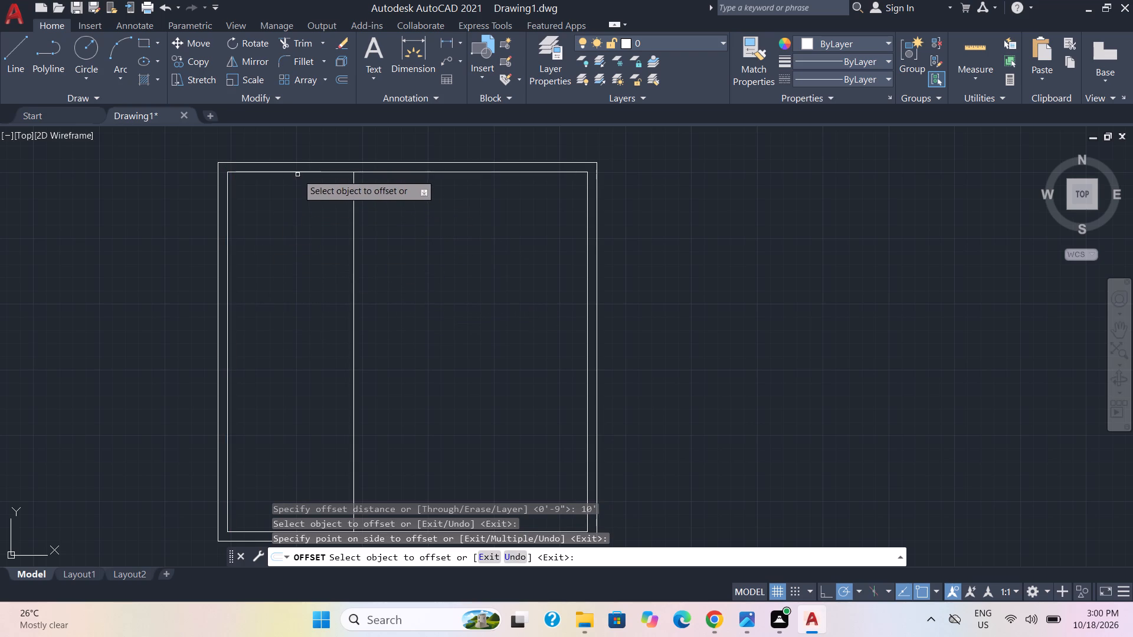
Offset the top inner wall line 12' downward into the house.
{"action": "key", "text": "0"}
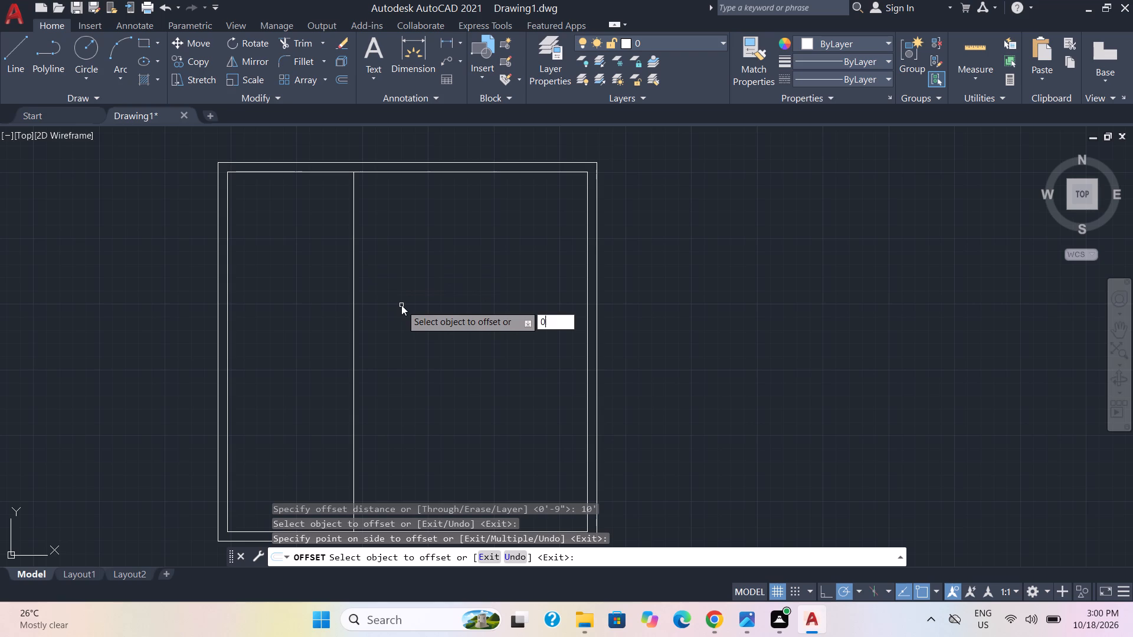
{"action": "key", "text": "Return"}
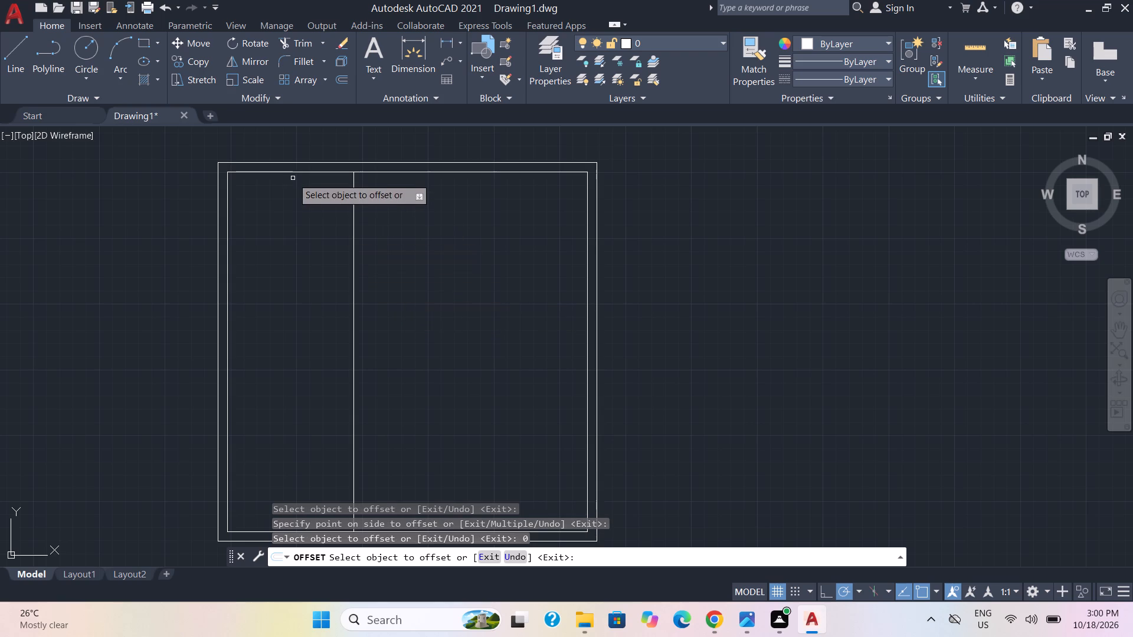
{"action": "left_click", "coordinate": [293, 171]}
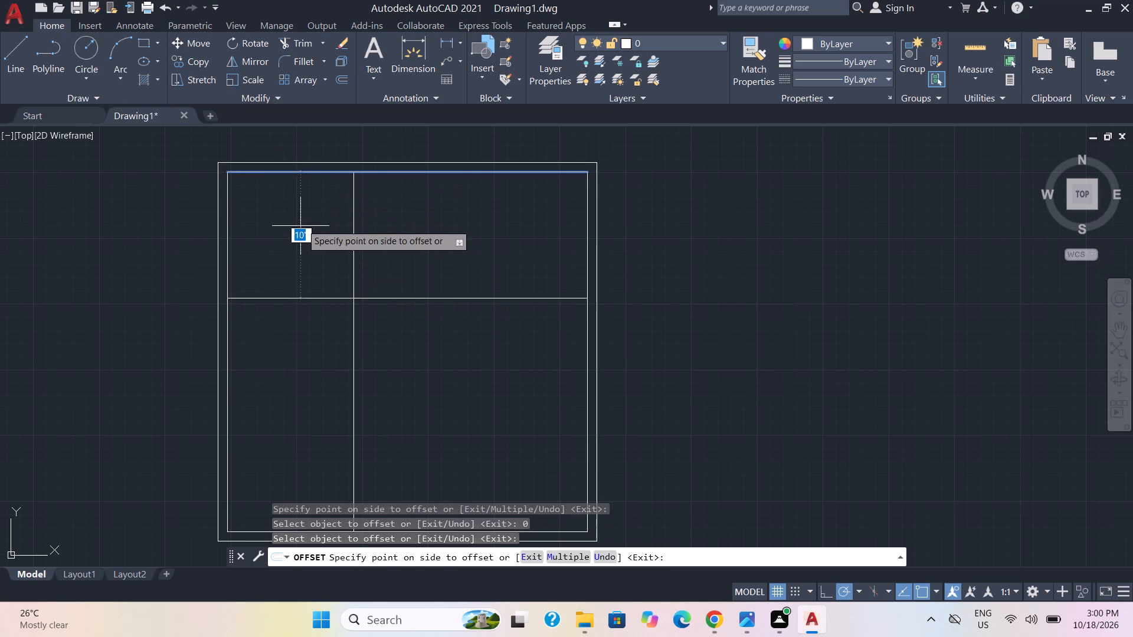
{"action": "type", "text": "12"}
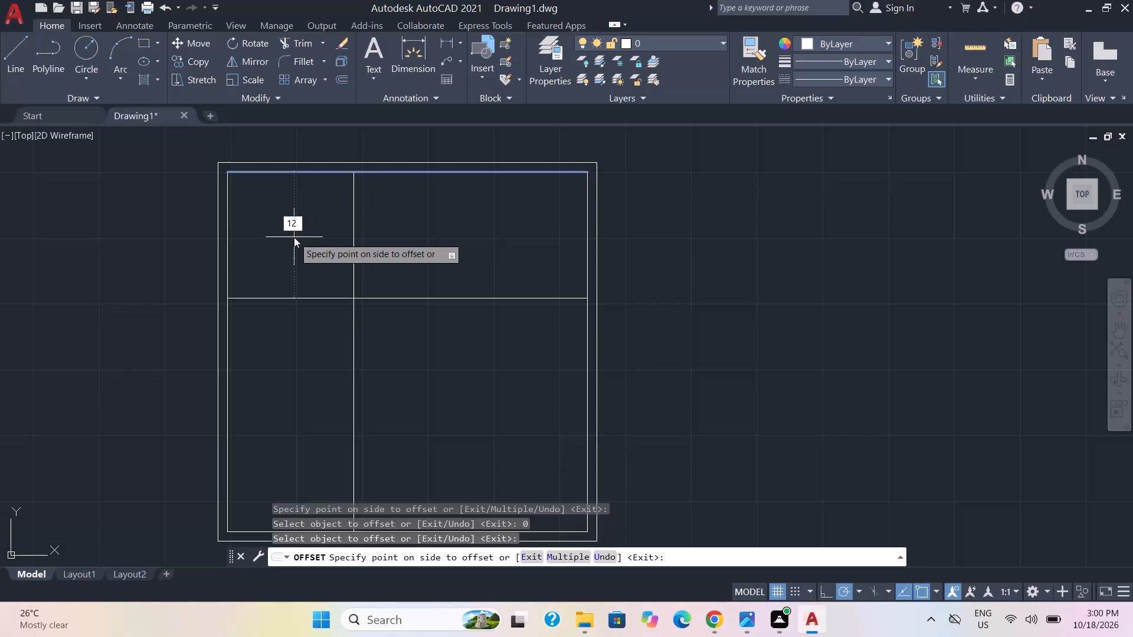
{"action": "key", "text": "shift+quotedbl"}
{"action": "key", "text": "BackSpace"}
{"action": "key", "text": "apostrophe"}
{"action": "key", "text": "Return"}
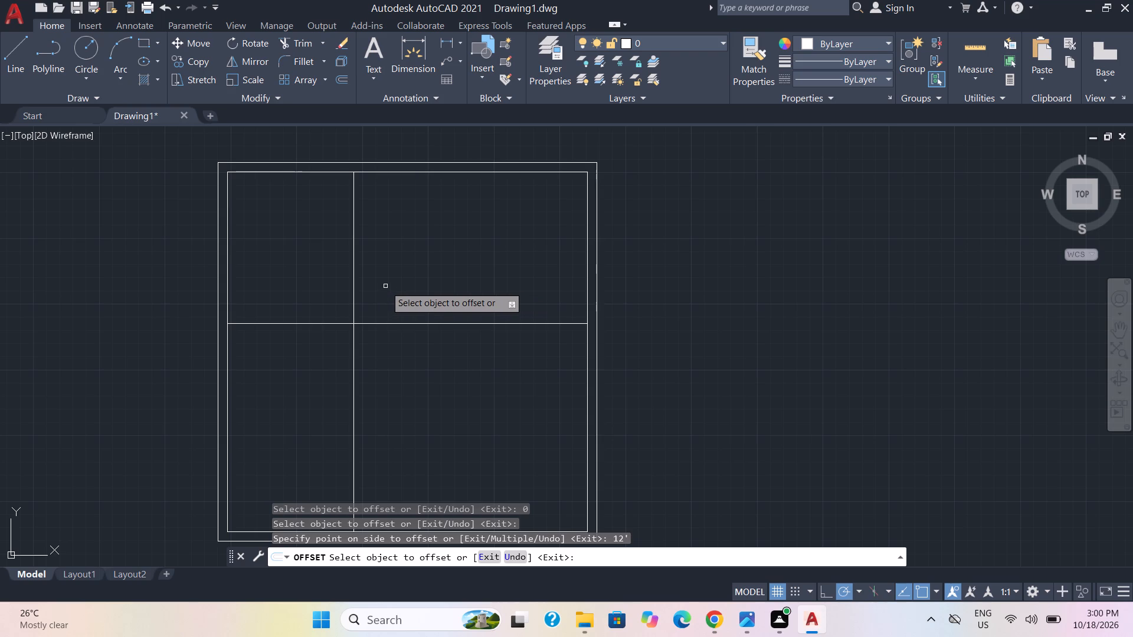
Offset the right inner wall line 12'-6" to the left, into the house.
{"action": "left_click", "coordinate": [588, 255]}
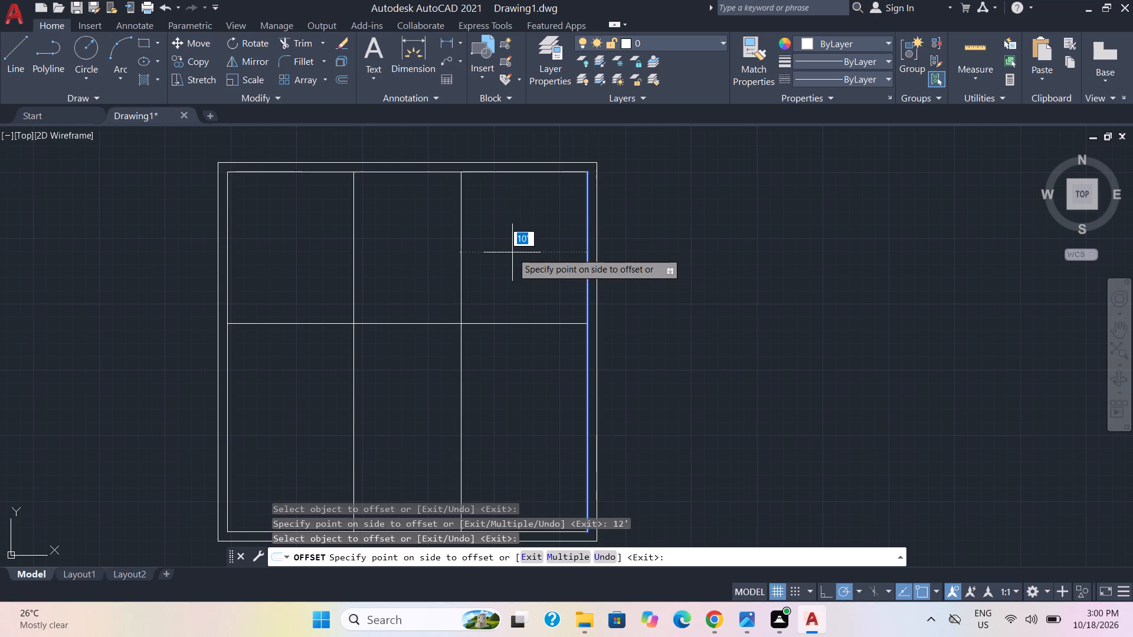
{"action": "type", "text": "12"}
{"action": "type", "text": "'-"}
{"action": "key", "text": "6"}
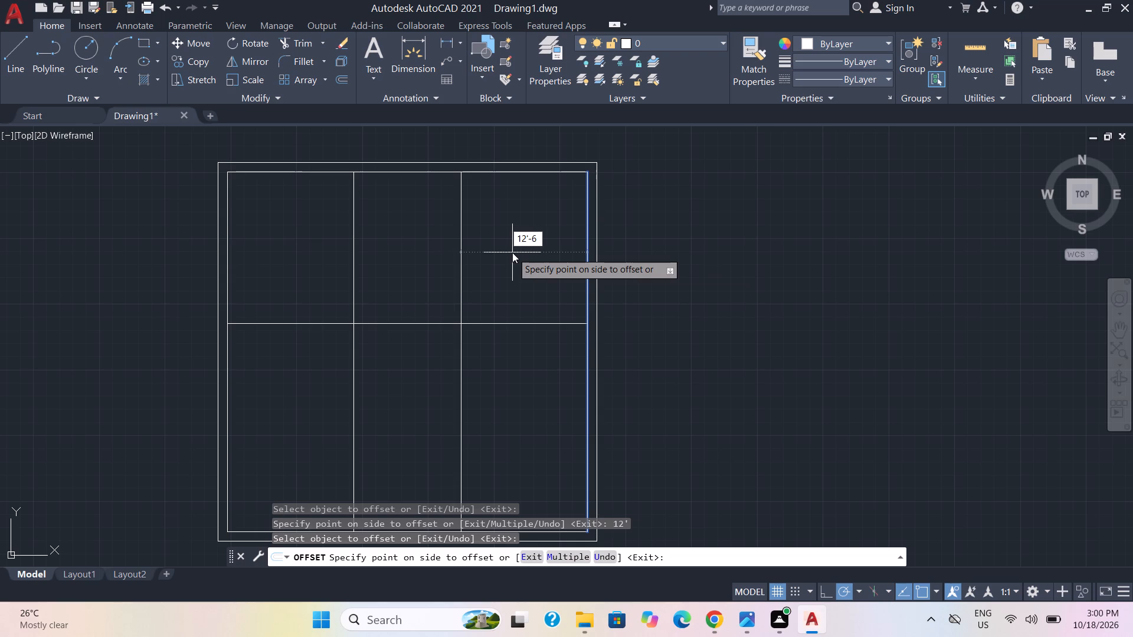
{"action": "key", "text": "shift+quotedbl"}
{"action": "key", "text": "Return"}
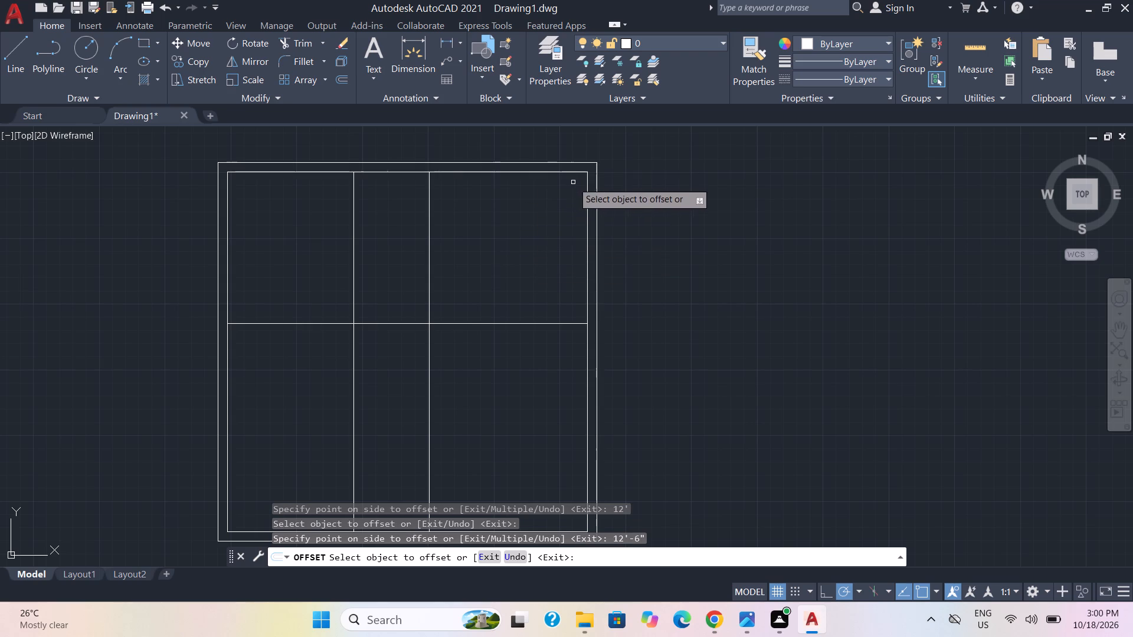
Offset each of the two interior vertical lines 3" to the right to give the partition walls their thickness.
{"action": "left_click", "coordinate": [430, 262]}
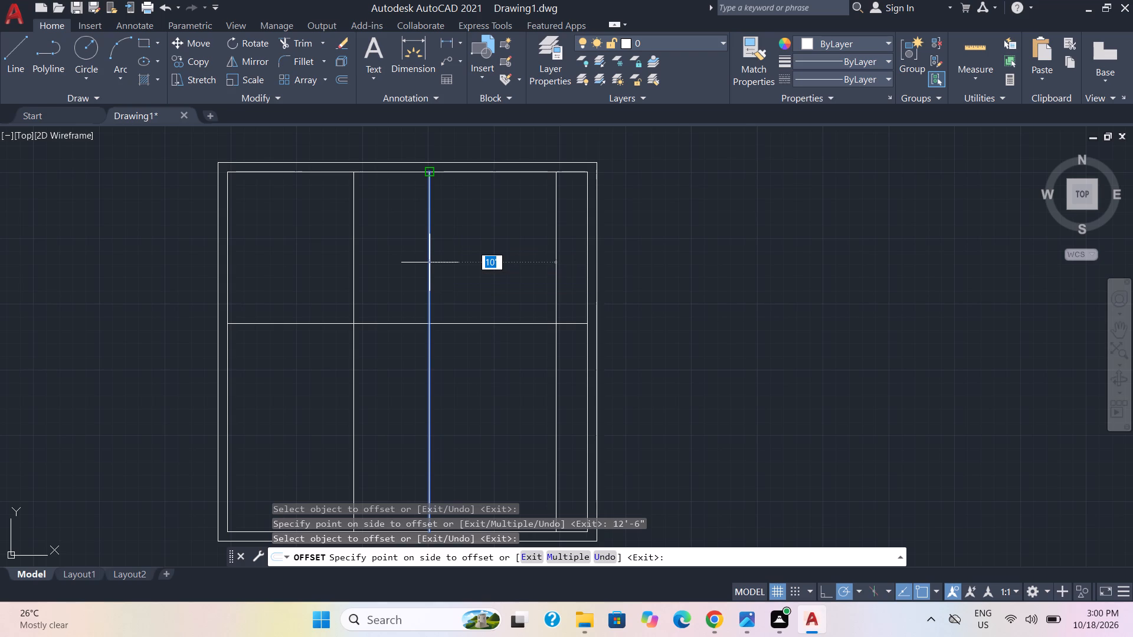
{"action": "key", "text": "3"}
{"action": "key", "text": "shift+quotedbl"}
{"action": "key", "text": "Return"}
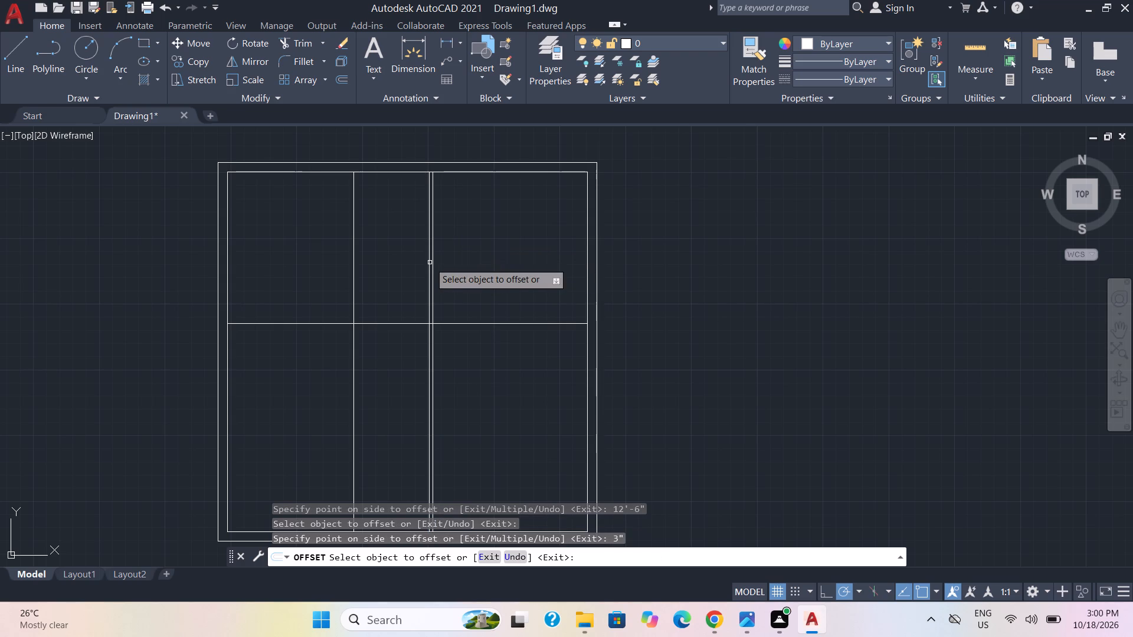
{"action": "left_click", "coordinate": [355, 271]}
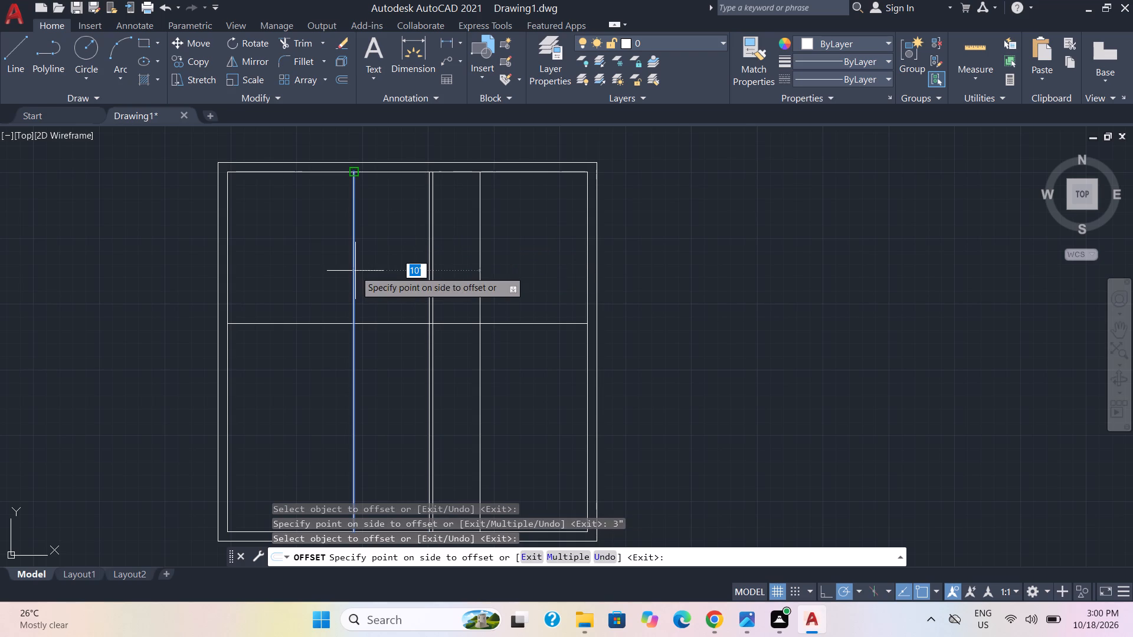
{"action": "key", "text": "3"}
{"action": "key", "text": "shift+quotedbl"}
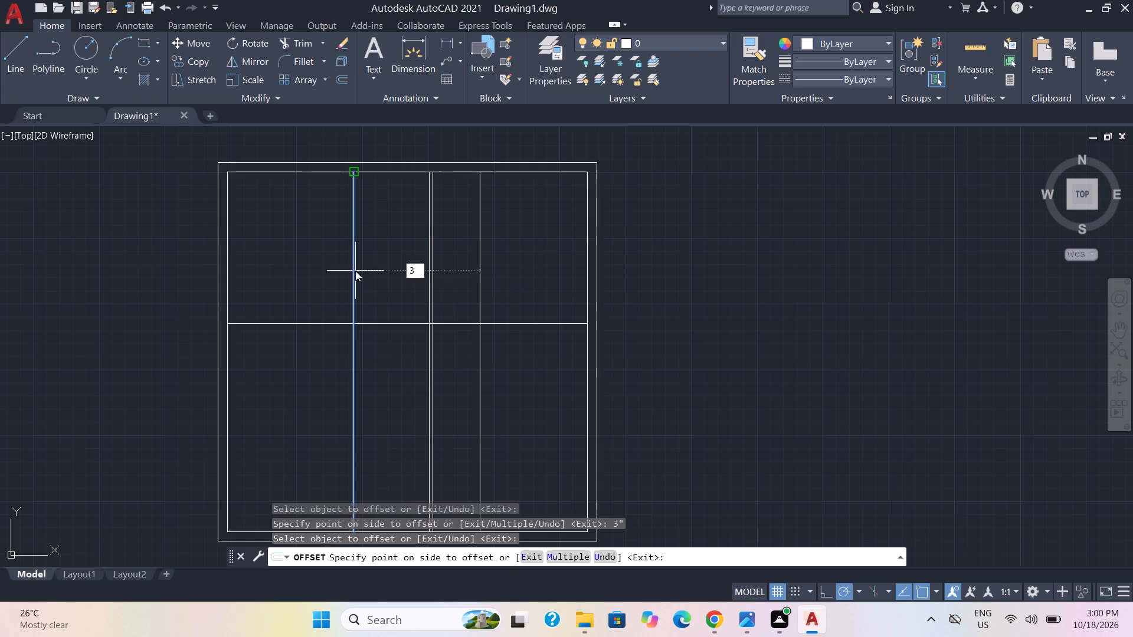
{"action": "key", "text": "Return"}
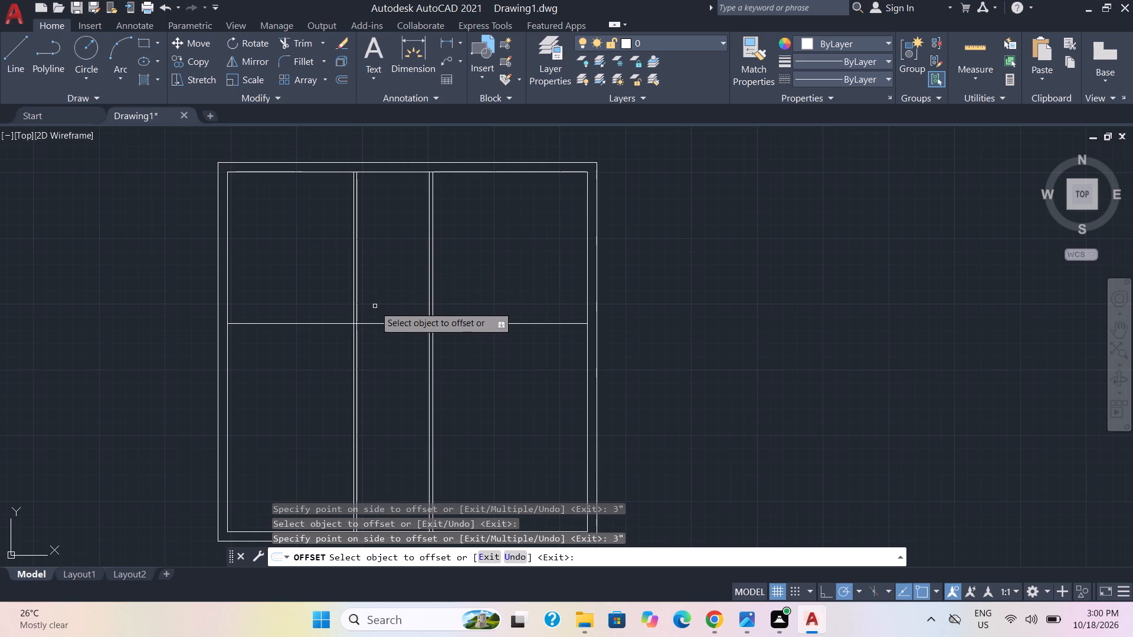
Offset the interior horizontal line 3" upward to form the double-line partition across the house.
{"action": "left_click", "coordinate": [299, 323]}
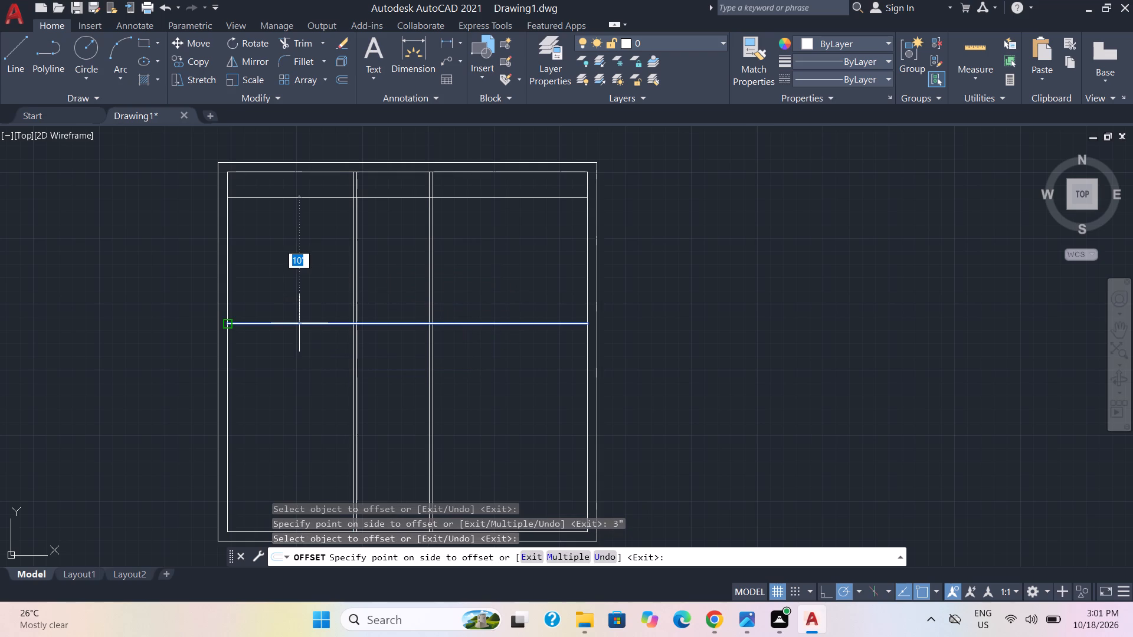
{"action": "key", "text": "3"}
{"action": "key", "text": "shift+quotedbl"}
{"action": "key", "text": "Return"}
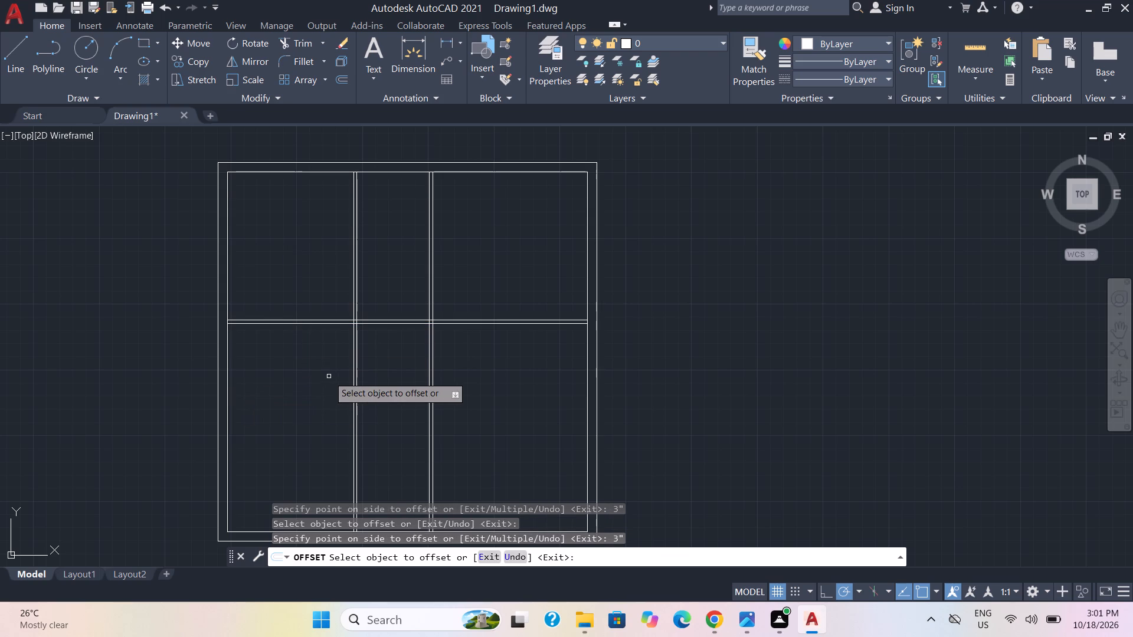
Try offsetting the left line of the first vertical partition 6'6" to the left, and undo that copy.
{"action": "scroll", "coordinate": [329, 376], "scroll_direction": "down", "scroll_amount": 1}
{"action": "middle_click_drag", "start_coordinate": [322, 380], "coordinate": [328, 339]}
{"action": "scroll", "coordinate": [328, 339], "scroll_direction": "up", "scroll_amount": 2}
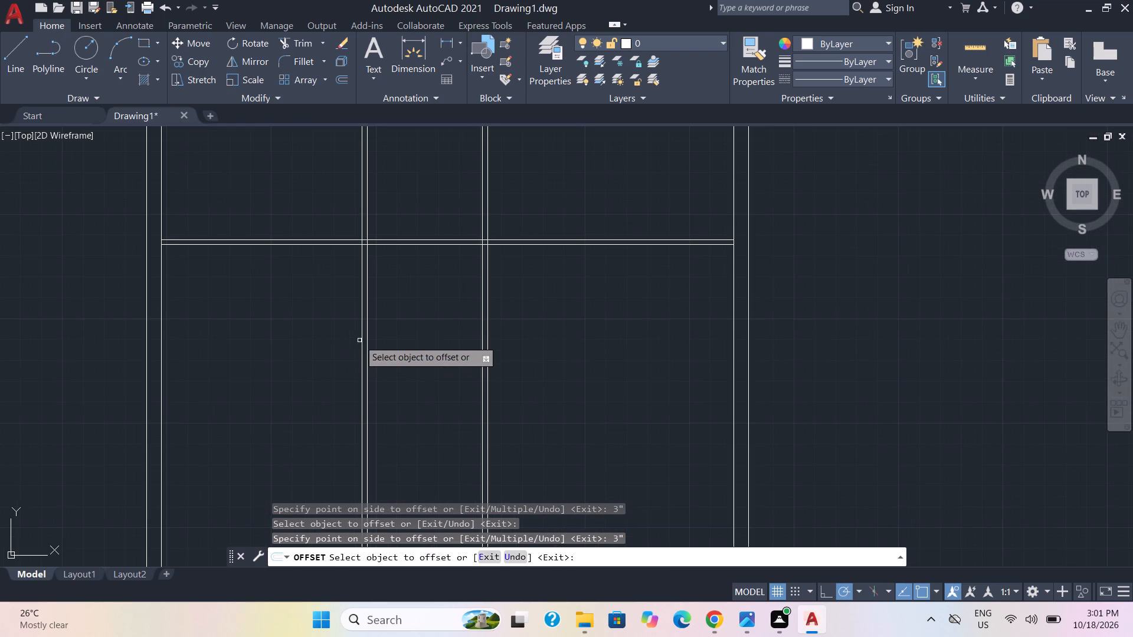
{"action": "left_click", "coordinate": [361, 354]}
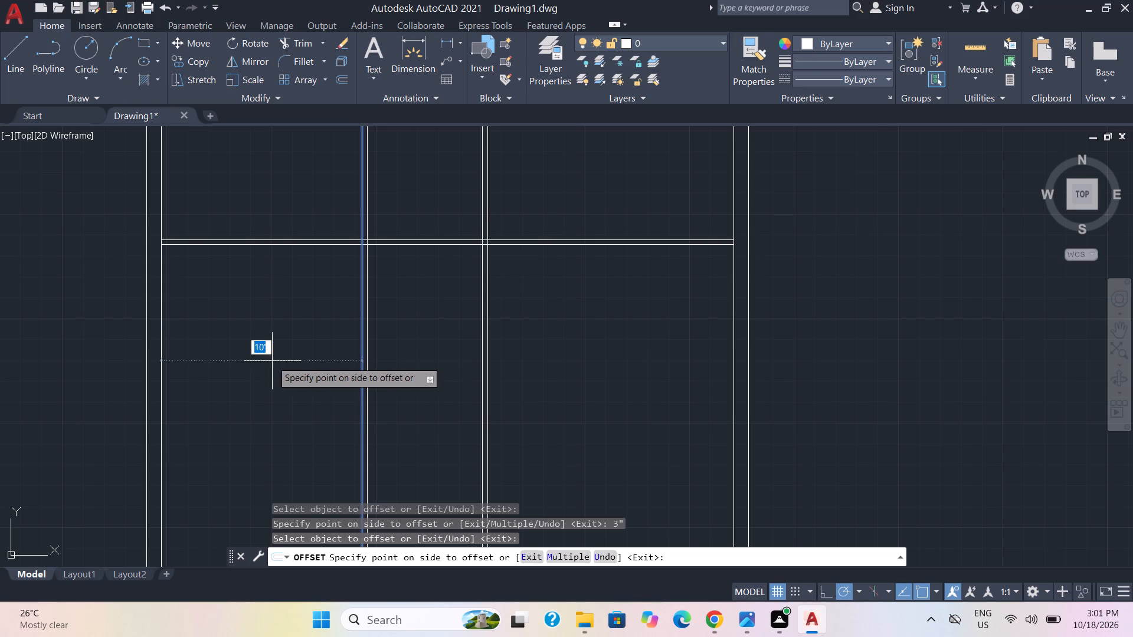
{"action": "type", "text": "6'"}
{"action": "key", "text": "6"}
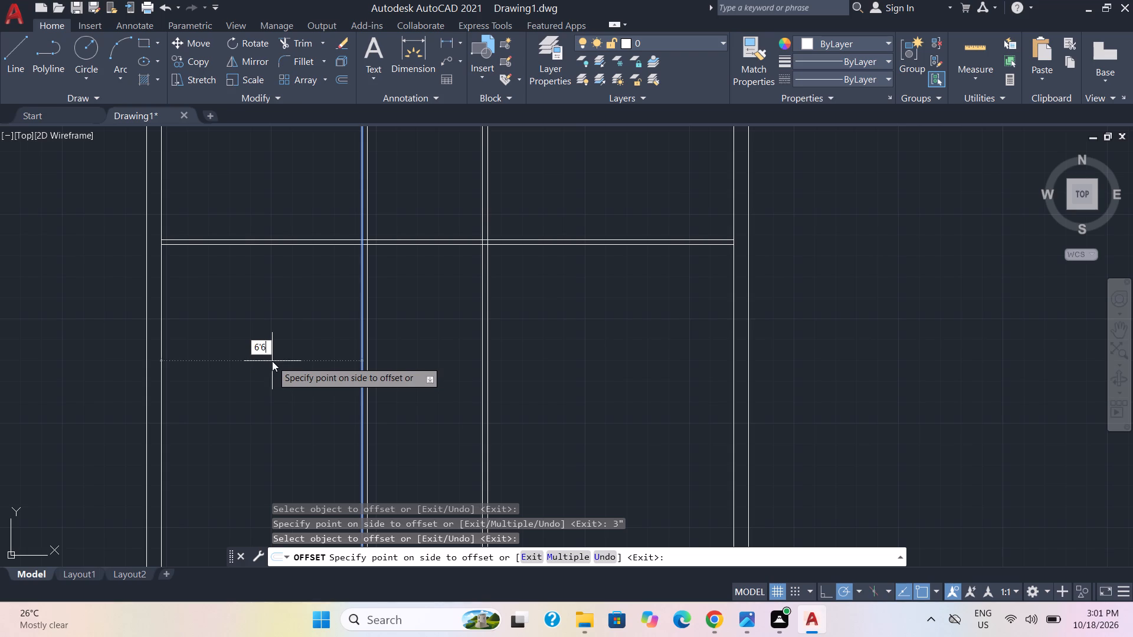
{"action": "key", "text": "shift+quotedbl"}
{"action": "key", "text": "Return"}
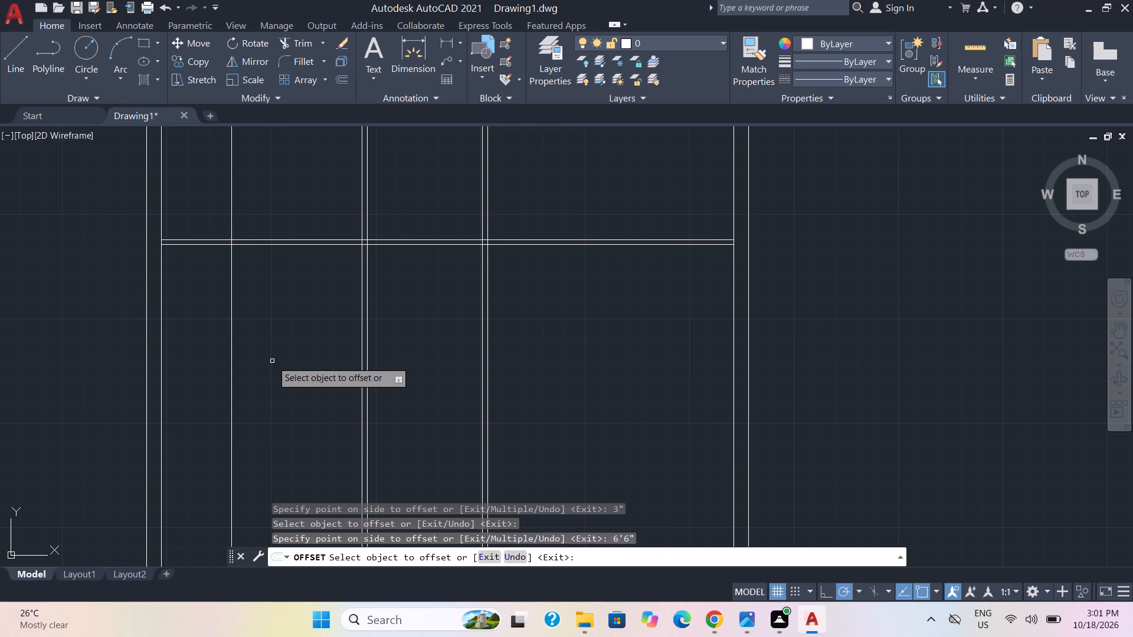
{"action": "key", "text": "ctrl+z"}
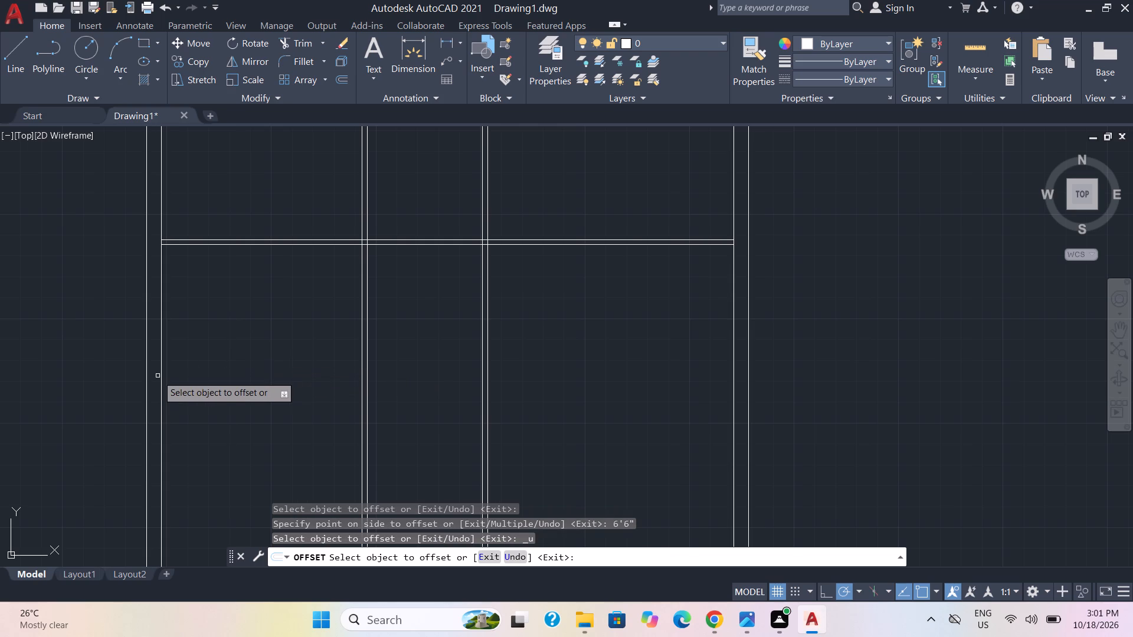
Offset the left inner wall line 6'-6" to the right, into the house.
{"action": "left_click", "coordinate": [161, 384]}
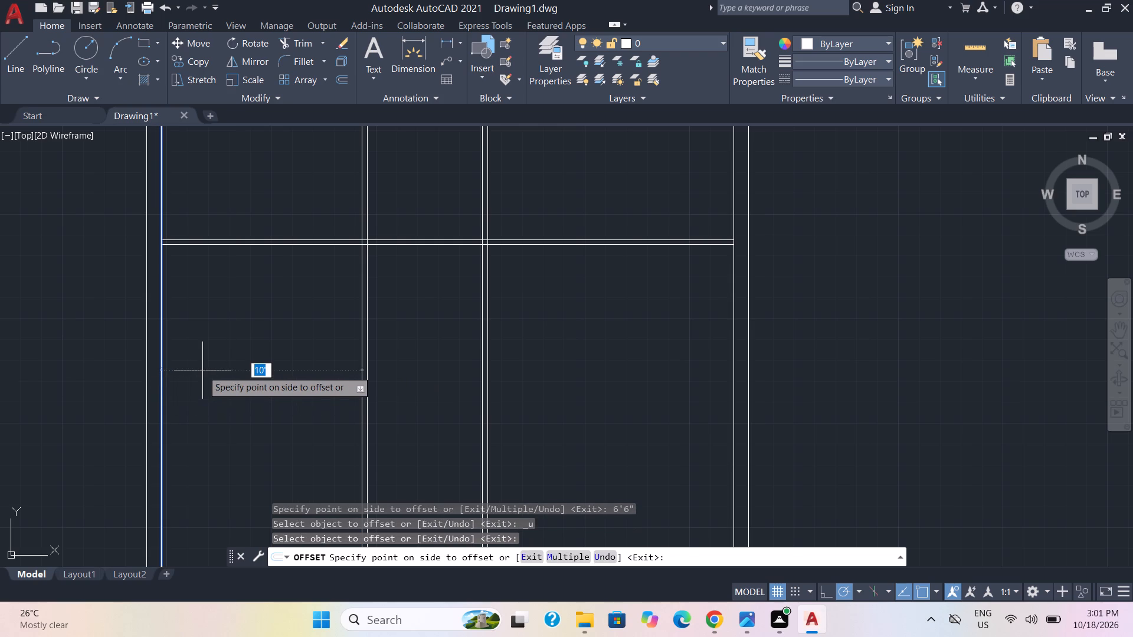
{"action": "type", "text": "6-"}
{"action": "key", "text": "BackSpace"}
{"action": "type", "text": "'-"}
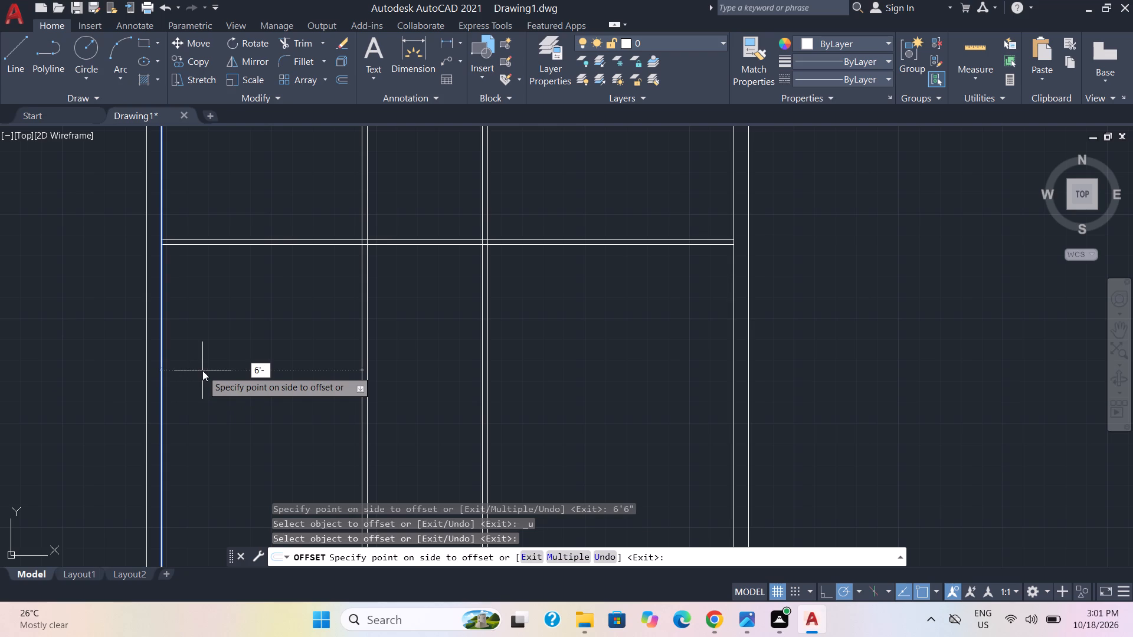
{"action": "key", "text": "6"}
{"action": "key", "text": "shift+underscore"}
{"action": "key", "text": "BackSpace"}
{"action": "key", "text": "shift+quotedbl"}
{"action": "key", "text": "Return"}
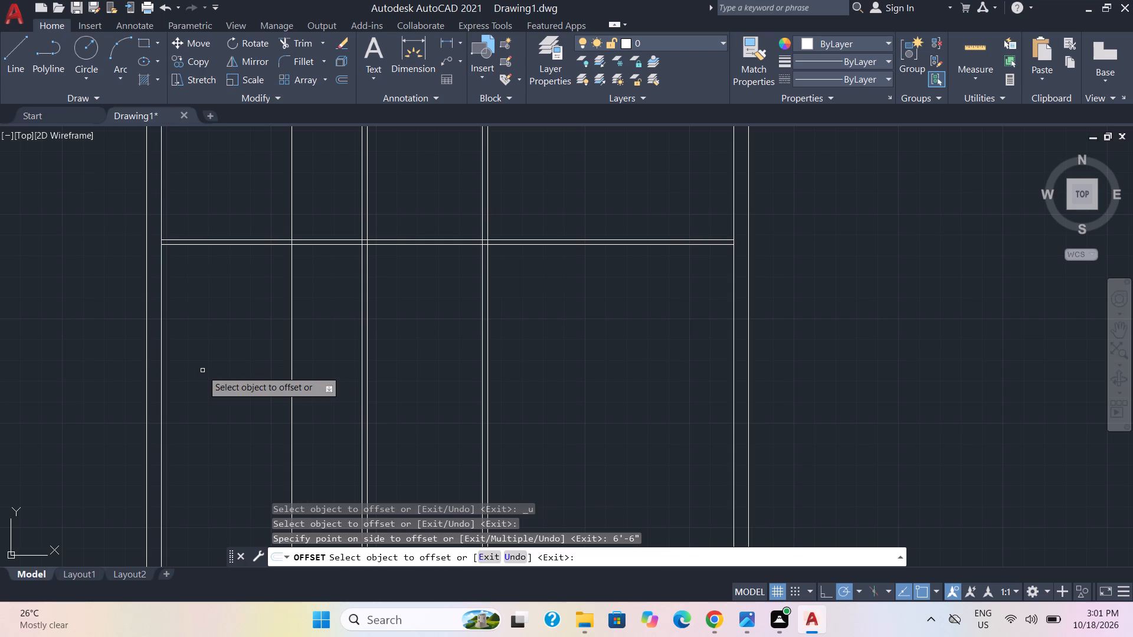
Offset the new vertical line nearest the left wall 3" to the right to form its partition wall.
{"action": "left_click", "coordinate": [290, 372]}
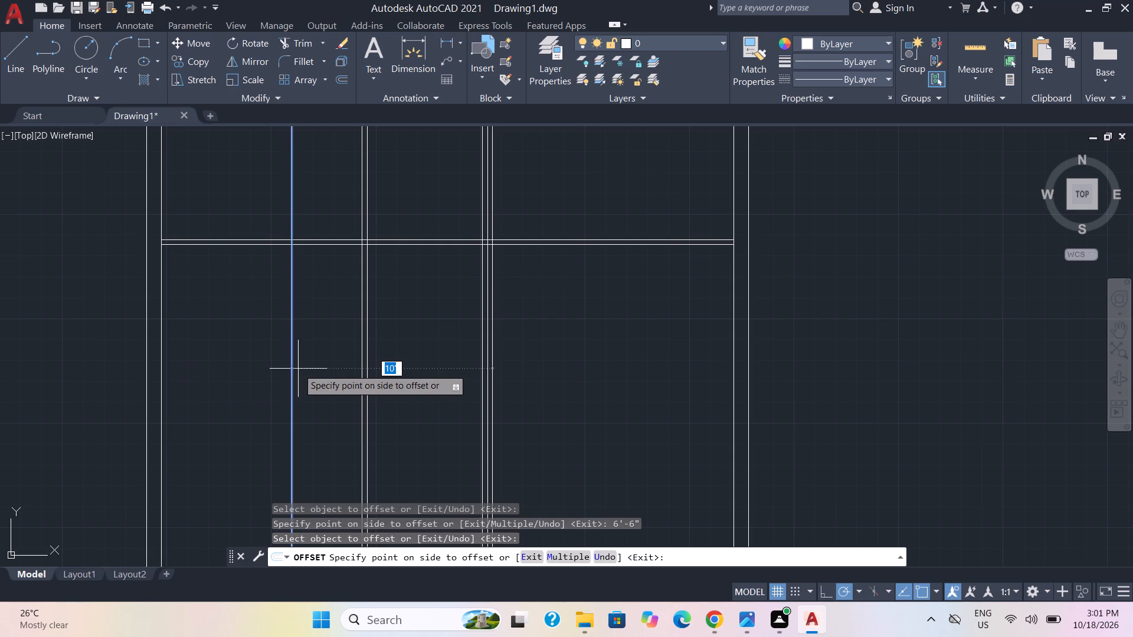
{"action": "key", "text": "3"}
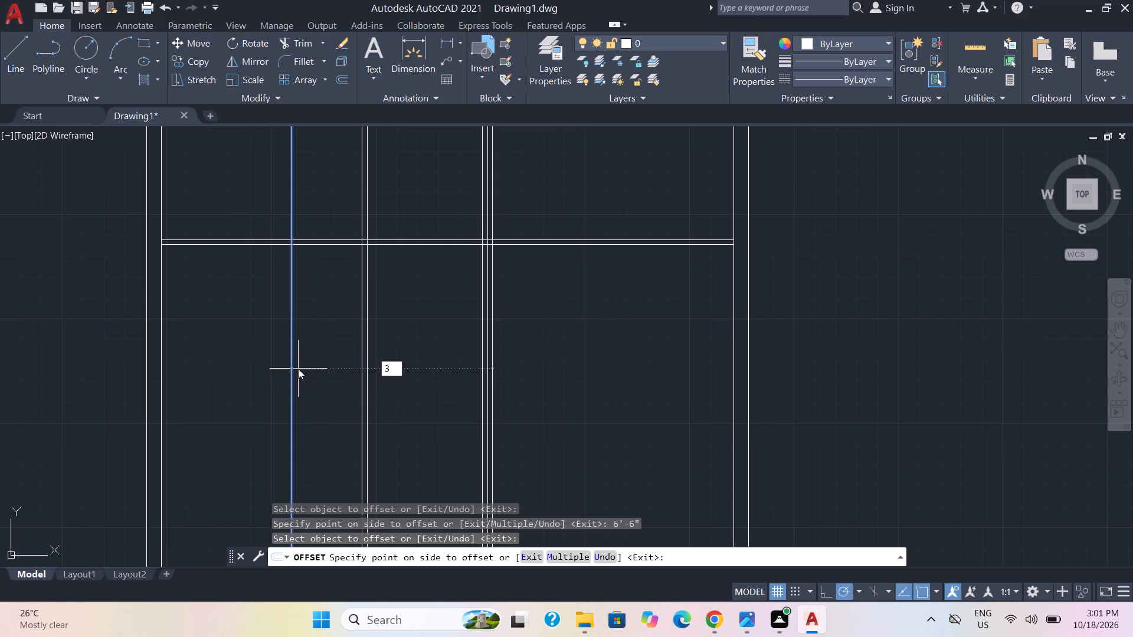
{"action": "key", "text": "shift+quotedbl"}
{"action": "key", "text": "Return"}
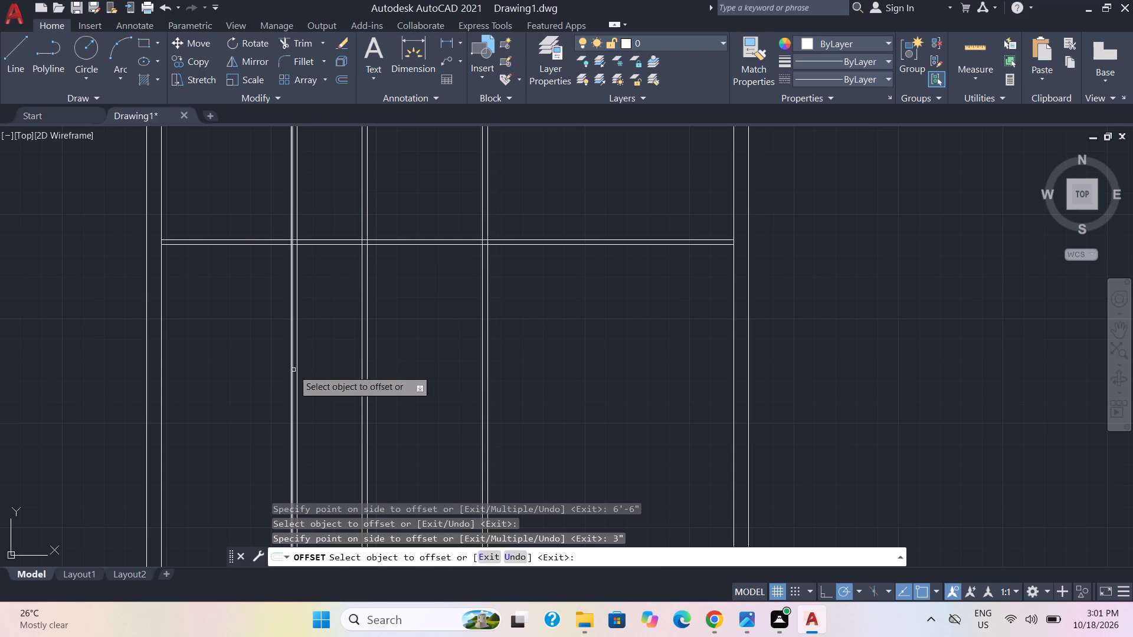
Offset the left line of the leftmost vertical partition 10' to the left, beyond the outer wall.
{"action": "left_click", "coordinate": [293, 370]}
{"action": "scroll", "coordinate": [320, 369], "scroll_direction": "down", "scroll_amount": 1}
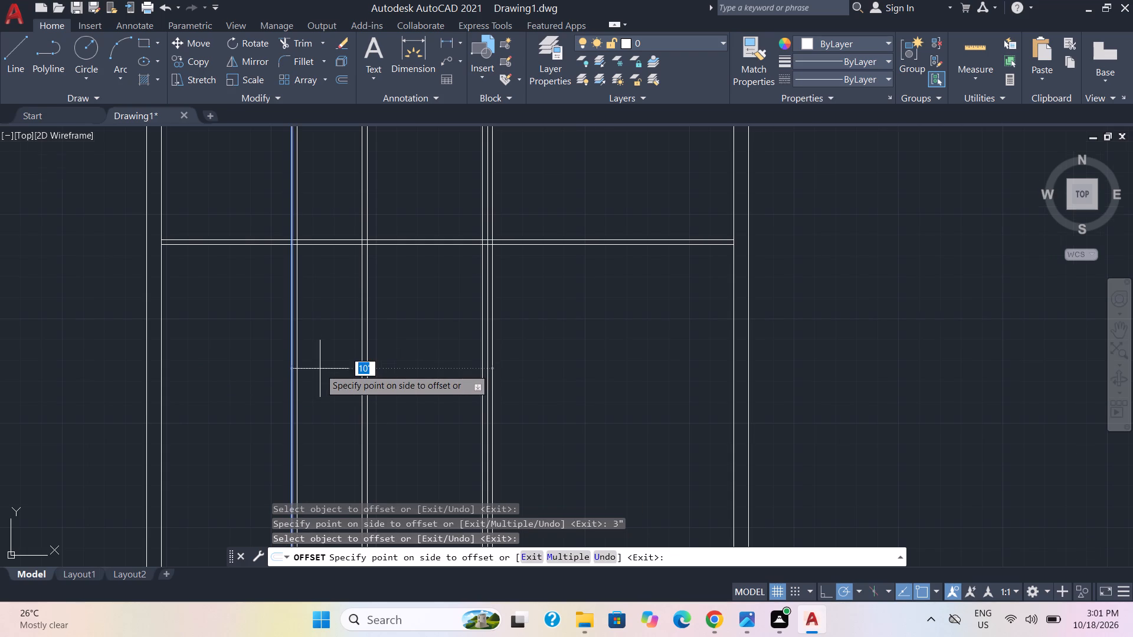
{"action": "middle_click_drag", "start_coordinate": [311, 377], "coordinate": [324, 351]}
{"action": "scroll", "coordinate": [283, 294], "scroll_direction": "up", "scroll_amount": 1}
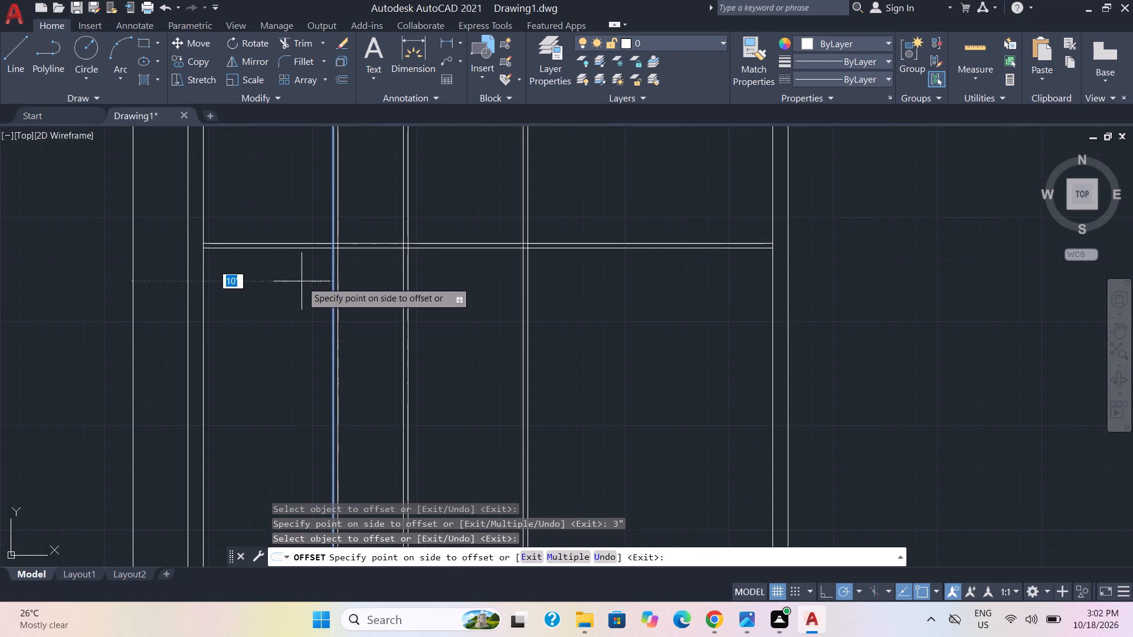
{"action": "left_click", "coordinate": [299, 247]}
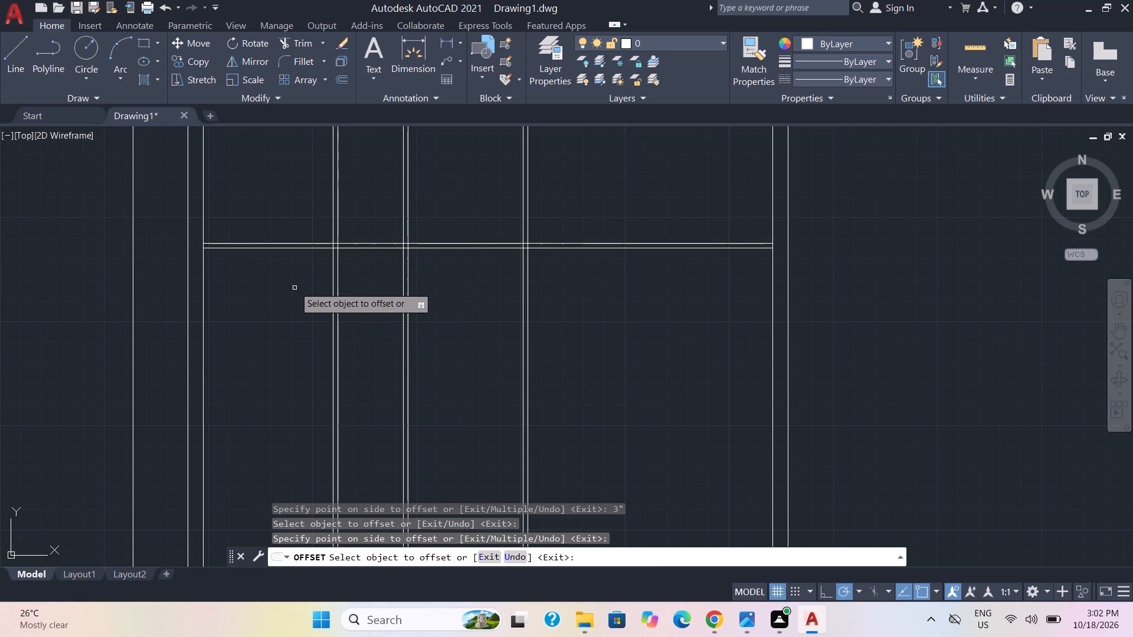
Offset the lower line of the horizontal partition 10'-6" downward.
{"action": "left_click", "coordinate": [309, 249]}
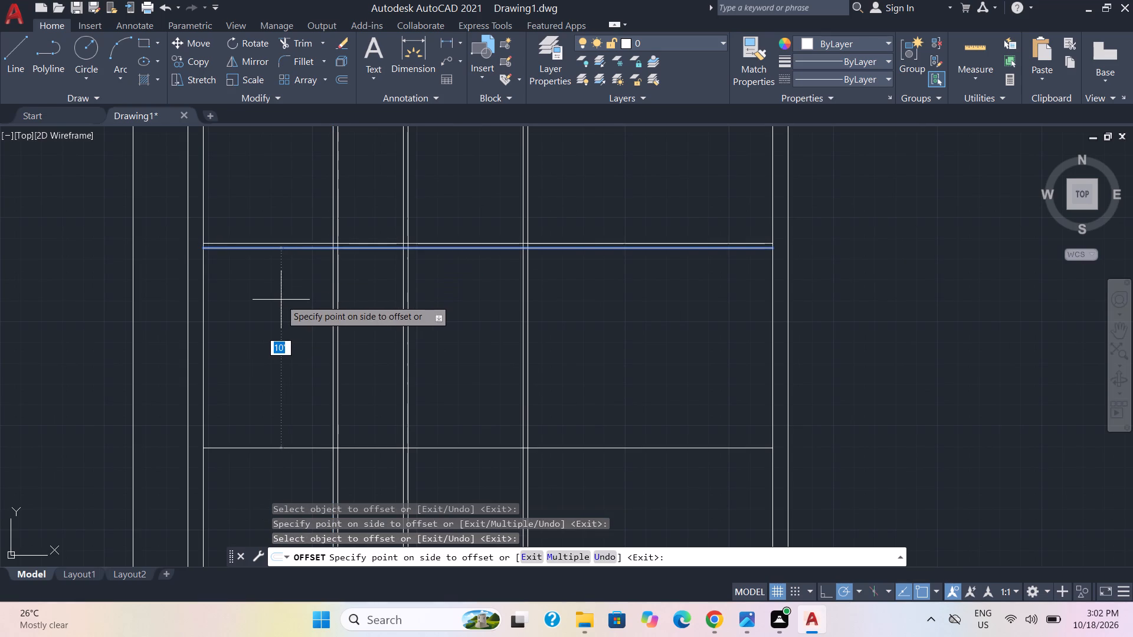
{"action": "key", "text": "1"}
{"action": "key", "text": "0"}
{"action": "key", "text": "apostrophe"}
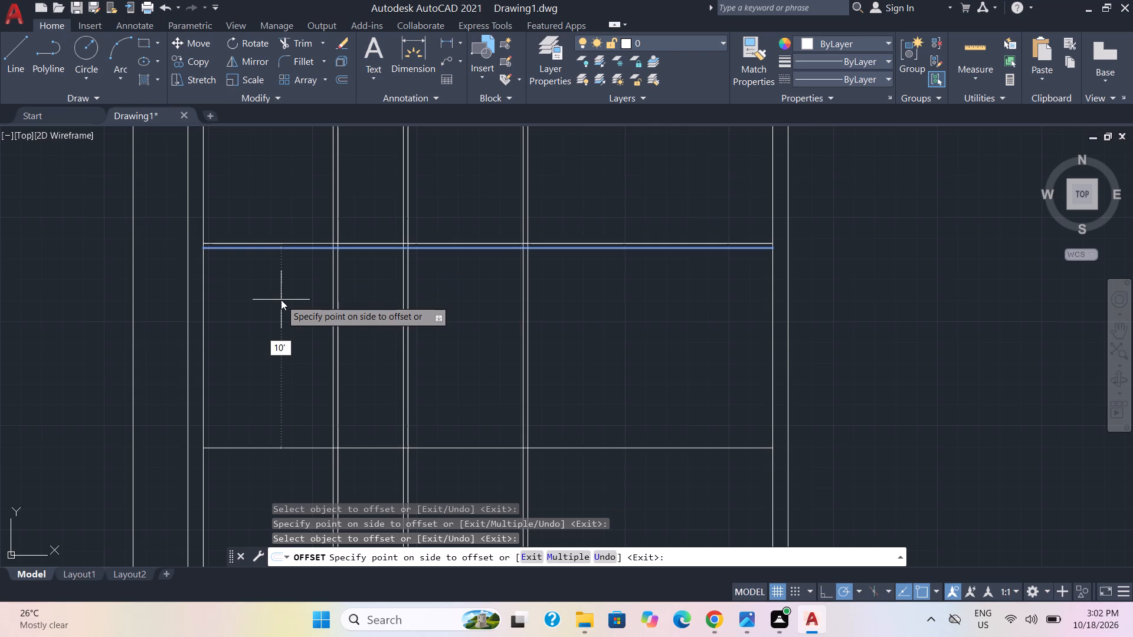
{"action": "type", "text": "-6\""}
{"action": "key", "text": "Return"}
{"action": "left_click", "coordinate": [279, 334]}
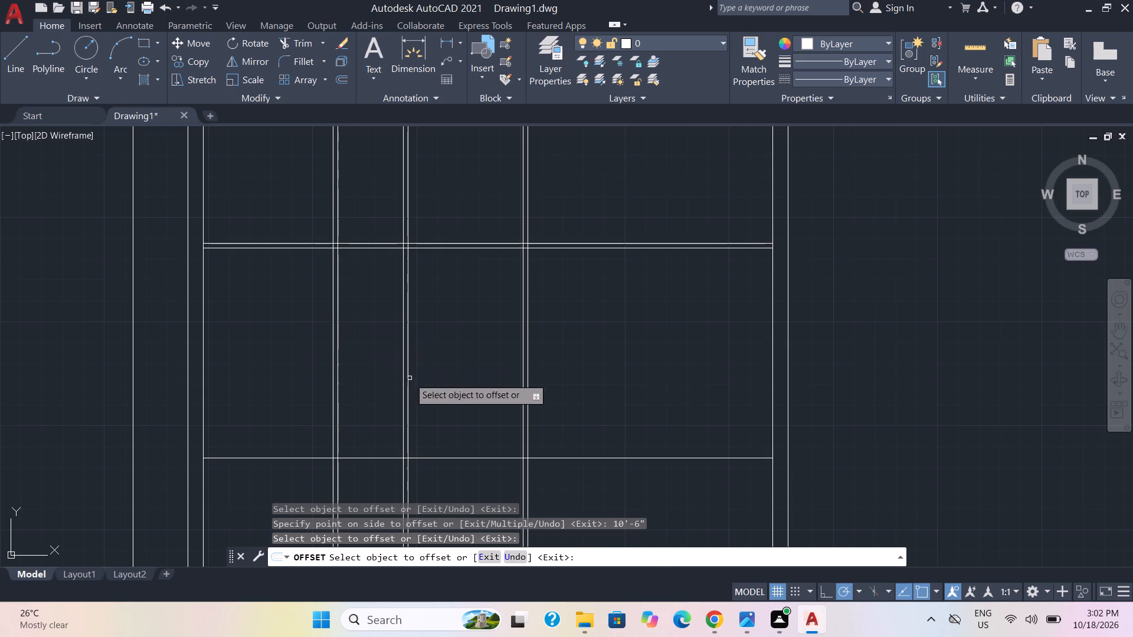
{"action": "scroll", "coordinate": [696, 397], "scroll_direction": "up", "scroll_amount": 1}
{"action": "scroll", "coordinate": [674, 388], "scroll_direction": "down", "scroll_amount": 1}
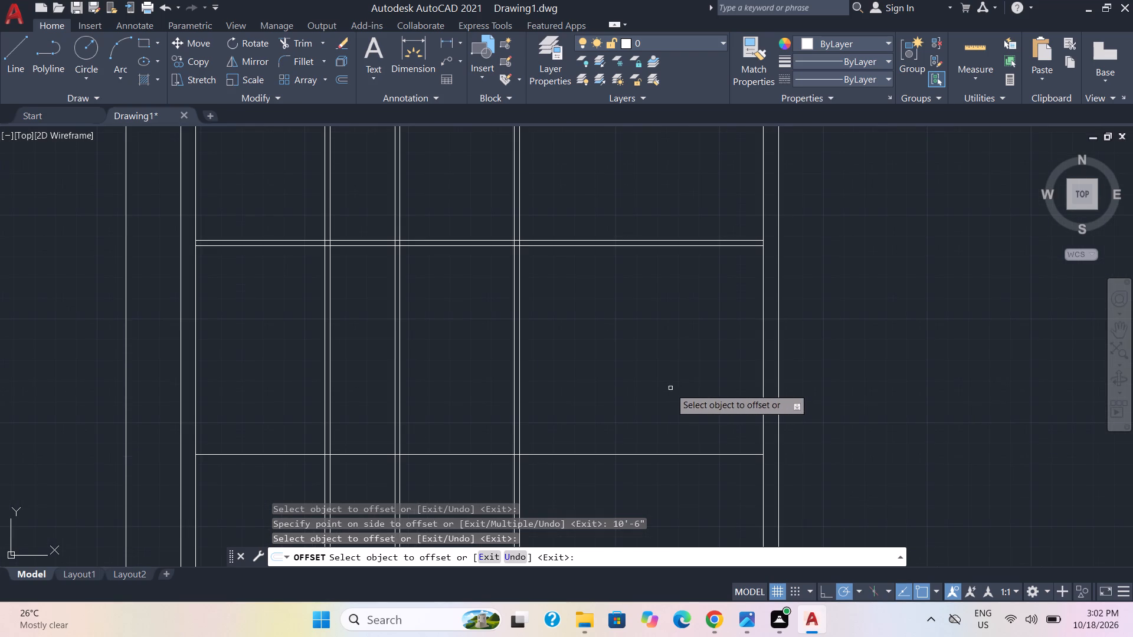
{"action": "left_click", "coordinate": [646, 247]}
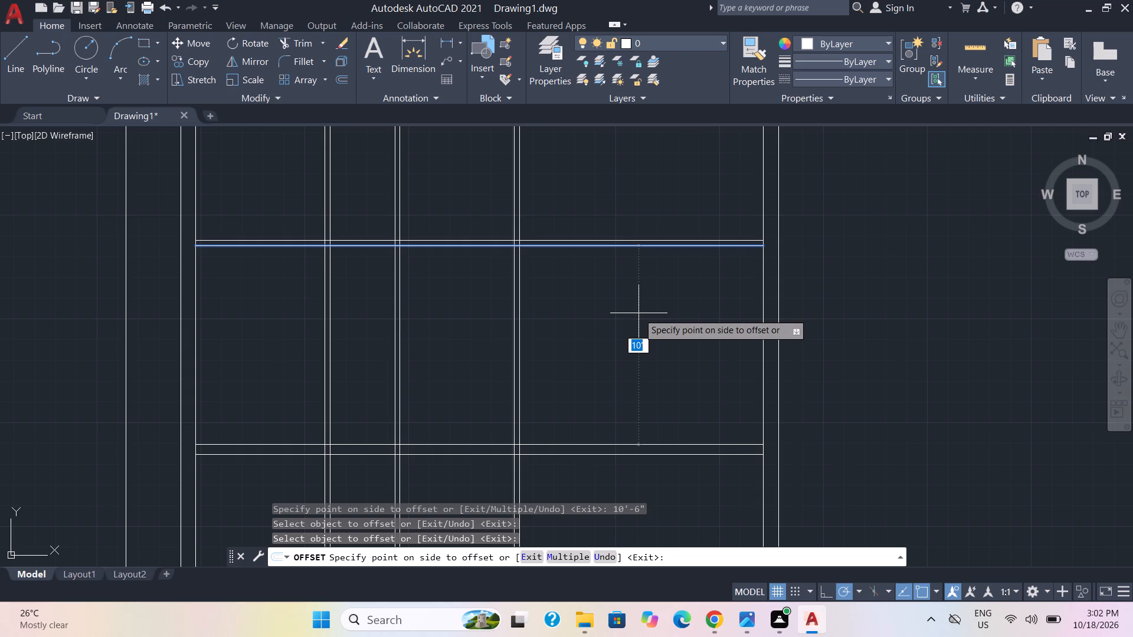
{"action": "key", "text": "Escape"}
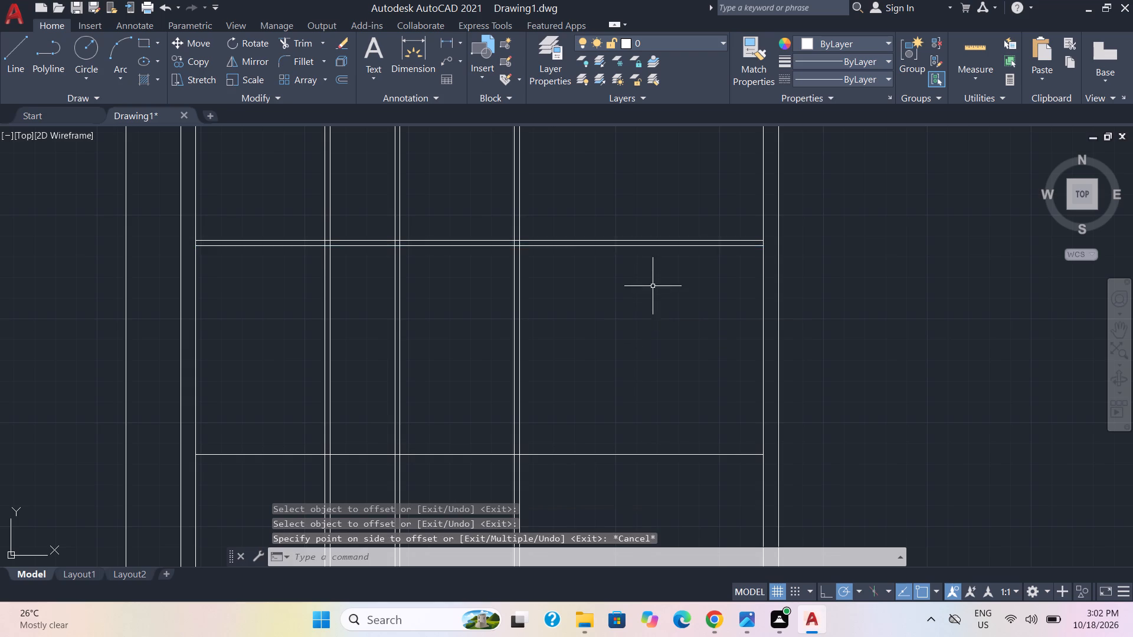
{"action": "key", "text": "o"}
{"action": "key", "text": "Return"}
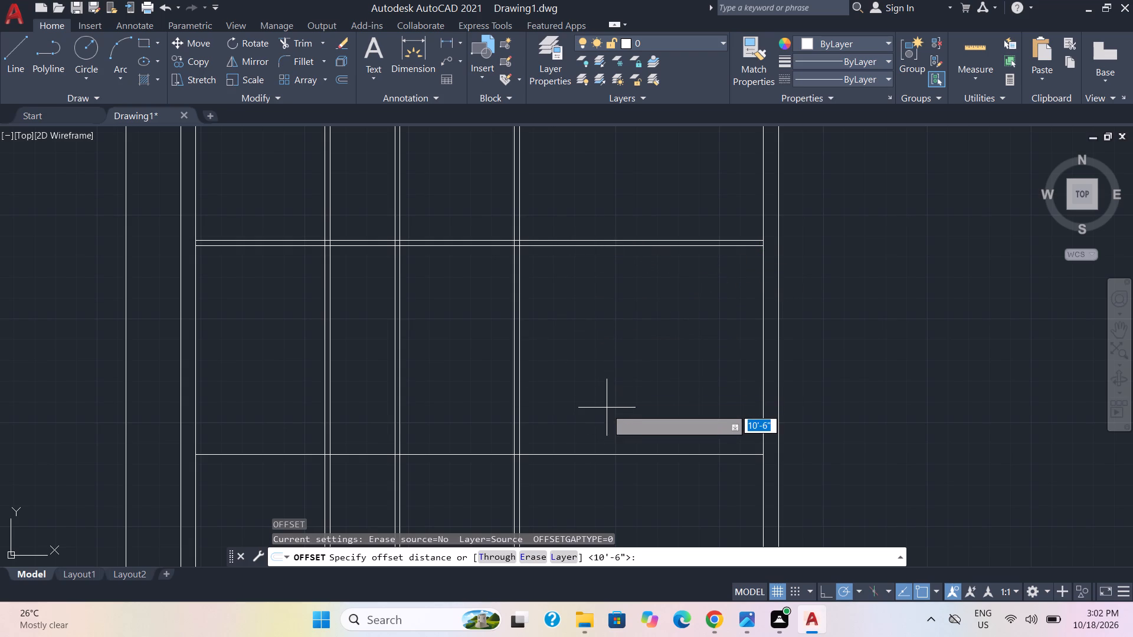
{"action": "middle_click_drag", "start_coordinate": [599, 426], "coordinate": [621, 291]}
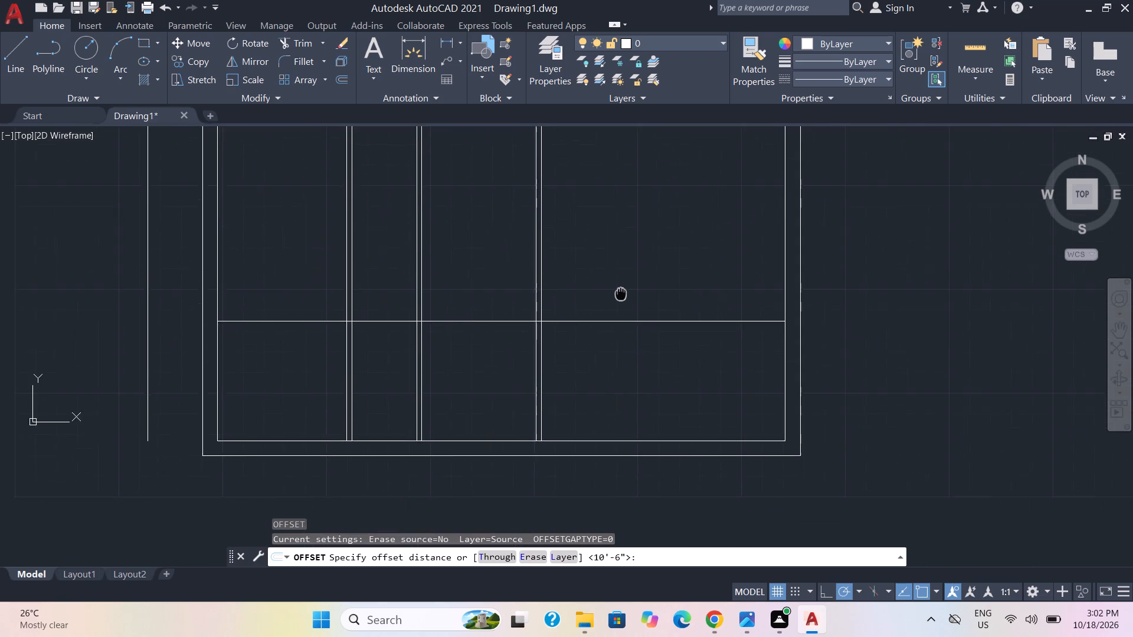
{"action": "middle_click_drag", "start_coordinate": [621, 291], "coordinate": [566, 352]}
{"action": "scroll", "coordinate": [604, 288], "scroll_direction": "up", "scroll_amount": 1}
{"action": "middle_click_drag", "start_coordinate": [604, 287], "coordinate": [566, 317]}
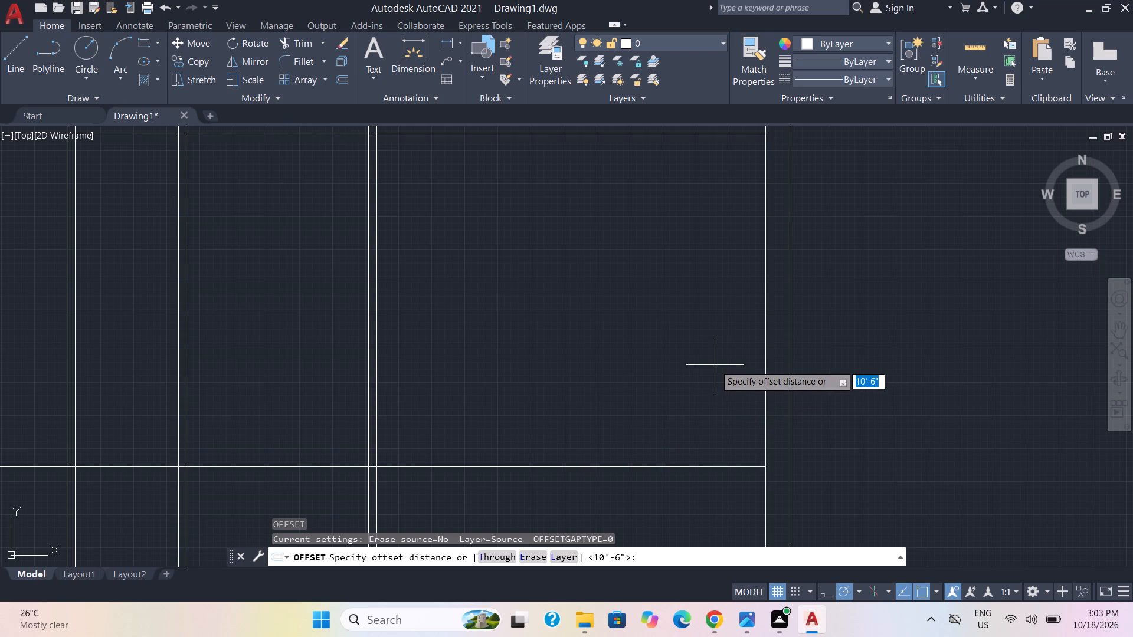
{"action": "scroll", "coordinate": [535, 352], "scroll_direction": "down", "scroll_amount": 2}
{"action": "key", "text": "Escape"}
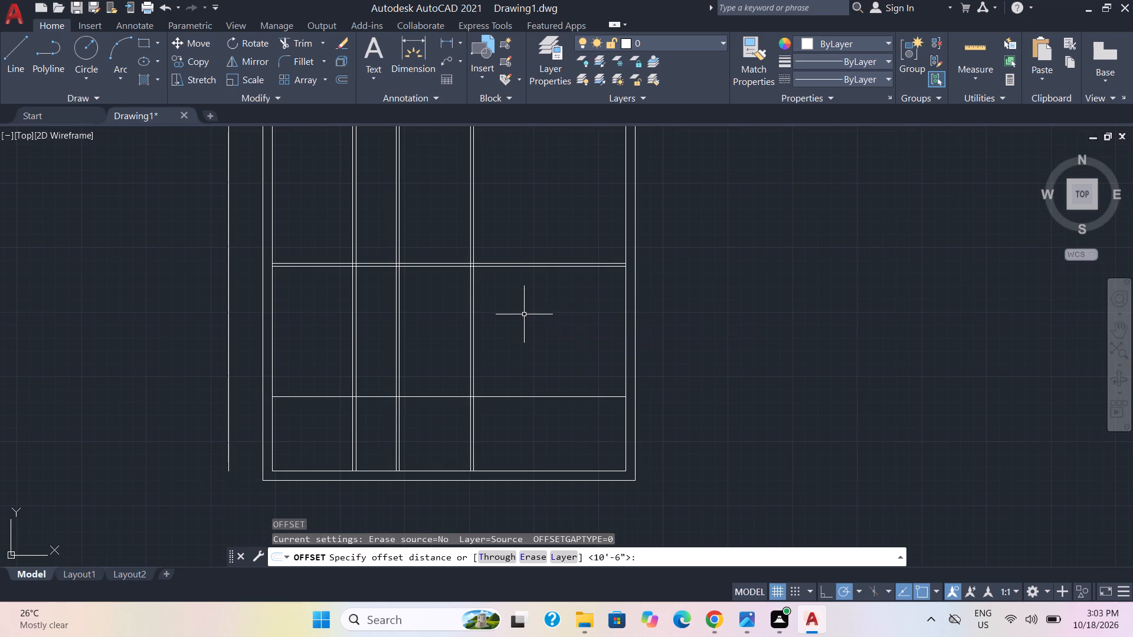
Trim both lines of the leftmost vertical partition below the lower horizontal line.
{"action": "scroll", "coordinate": [527, 313], "scroll_direction": "down", "scroll_amount": 2}
{"action": "scroll", "coordinate": [534, 303], "scroll_direction": "up", "scroll_amount": 1}
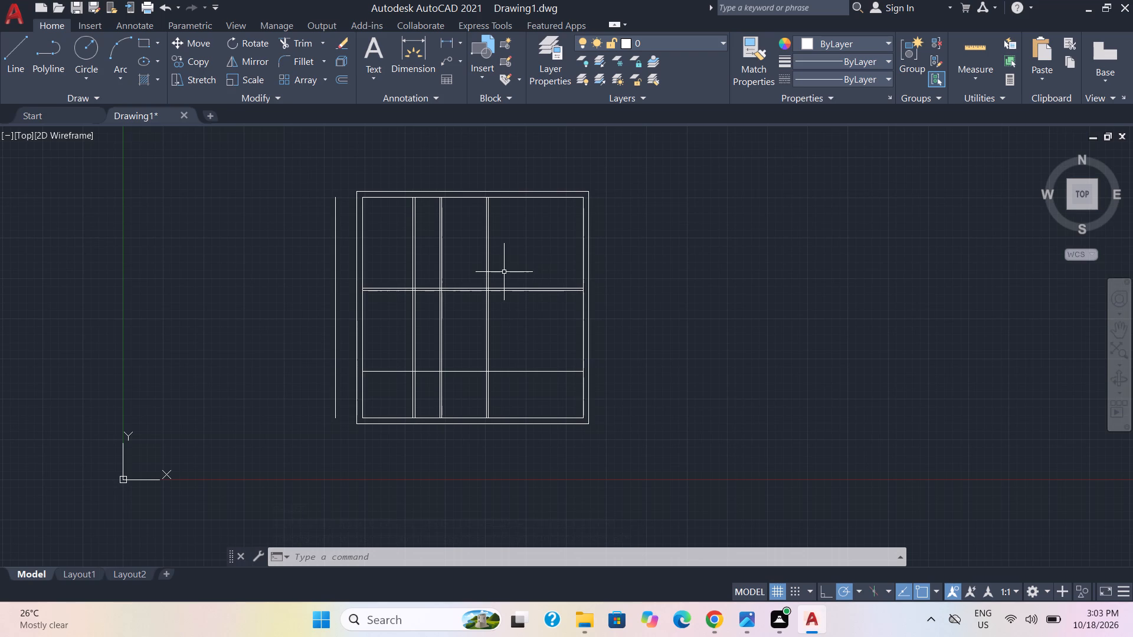
{"action": "scroll", "coordinate": [504, 272], "scroll_direction": "up", "scroll_amount": 1}
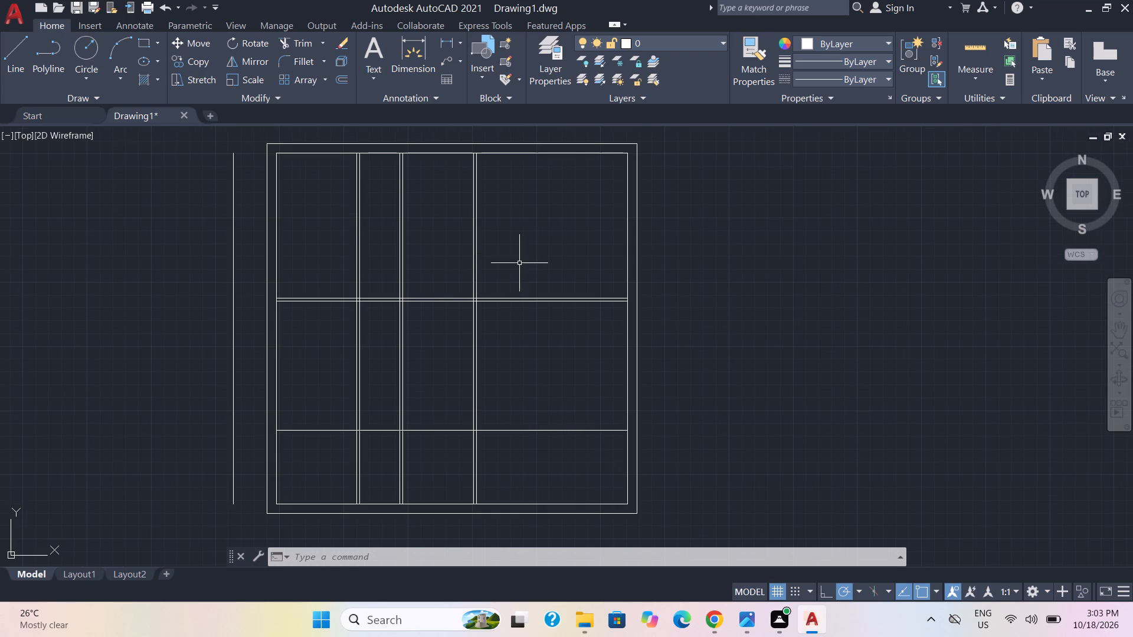
{"action": "scroll", "coordinate": [540, 331], "scroll_direction": "up", "scroll_amount": 1}
{"action": "scroll", "coordinate": [540, 331], "scroll_direction": "down", "scroll_amount": 1}
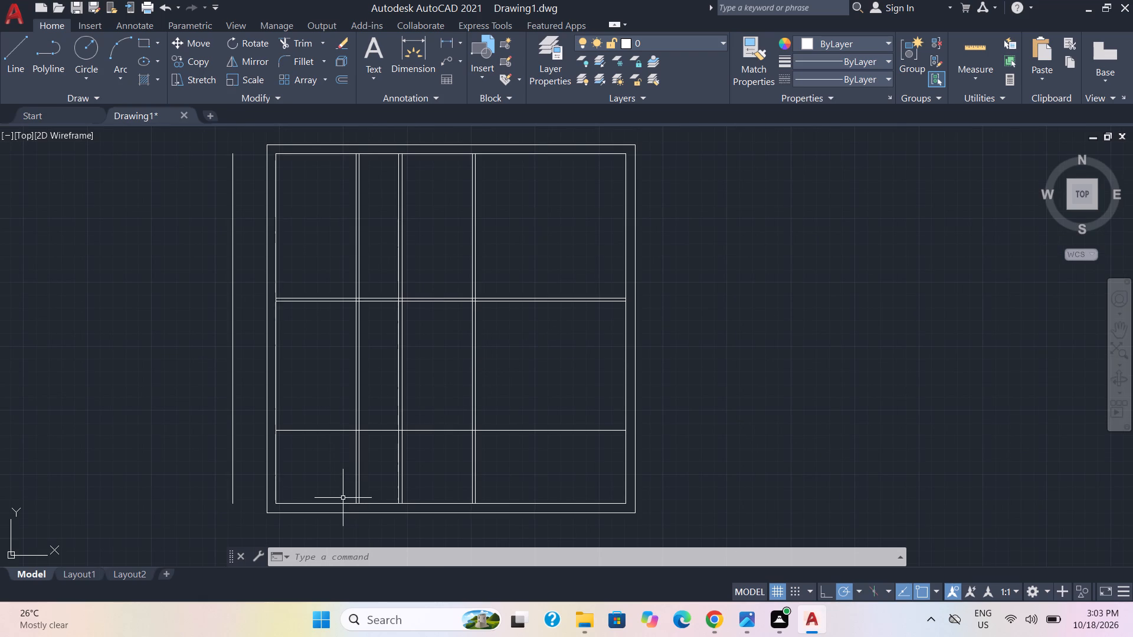
{"action": "middle_click_drag", "start_coordinate": [469, 404], "coordinate": [464, 383]}
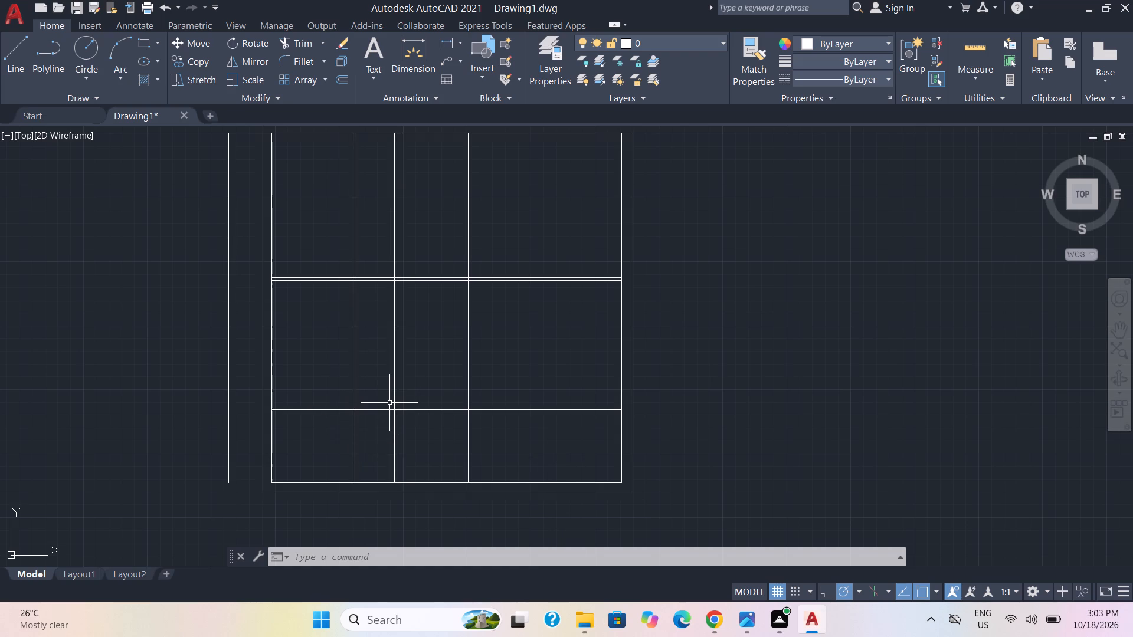
{"action": "type", "text": "tr"}
{"action": "key", "text": "Return"}
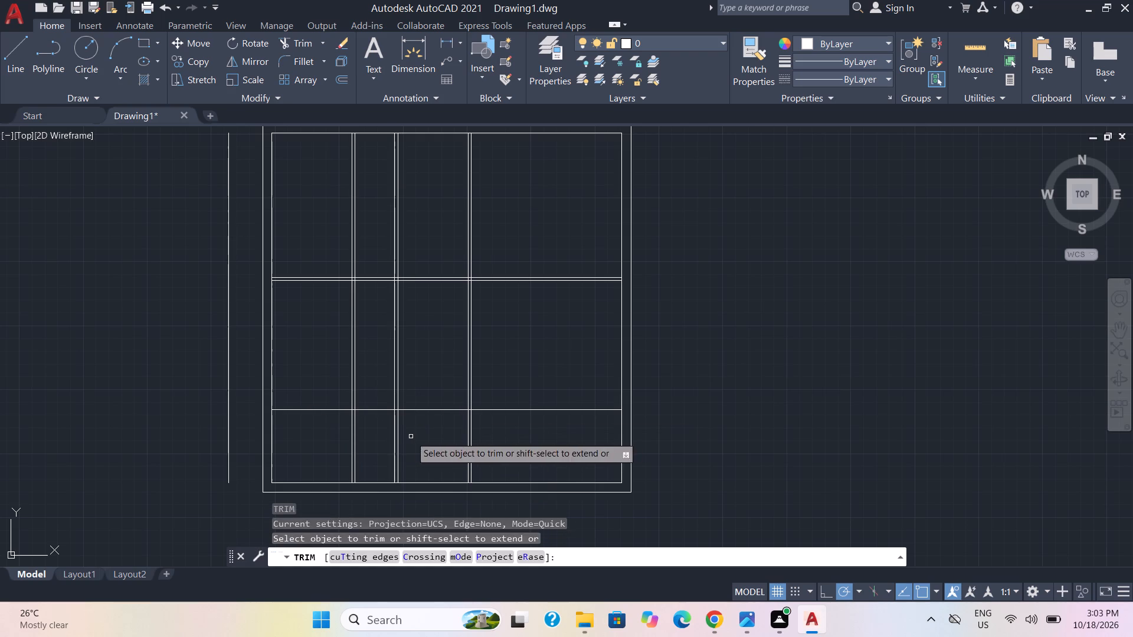
{"action": "left_click_drag", "start_coordinate": [329, 439], "coordinate": [372, 448]}
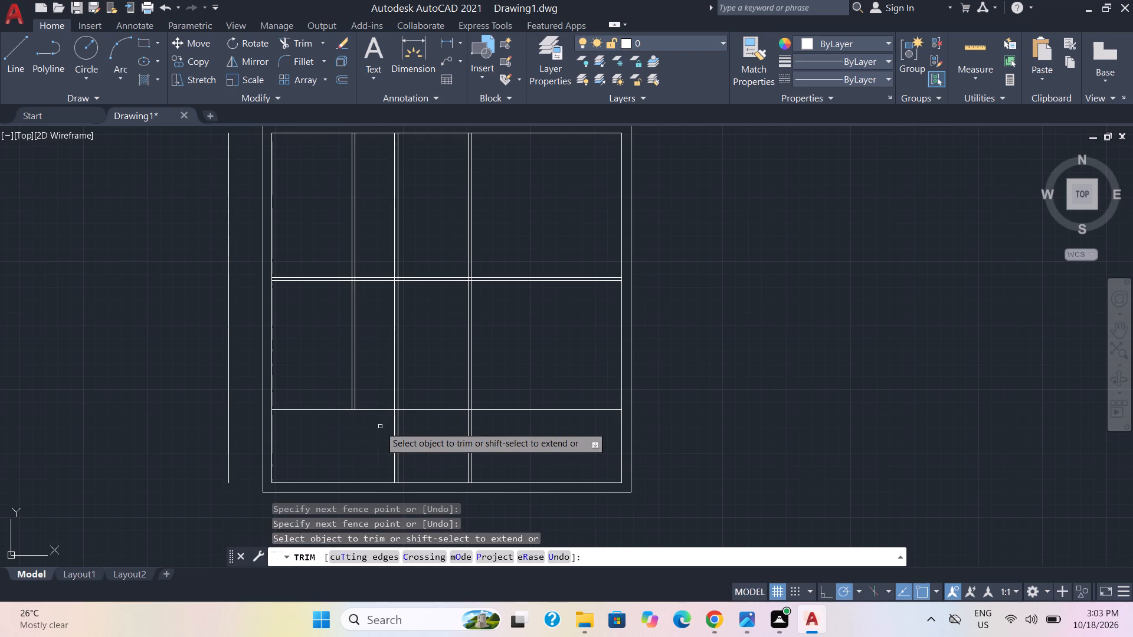
Trim the middle vertical partition below the horizontal partition, and the lower horizontal line between the leftmost and rightmost partitions.
{"action": "left_click_drag", "start_coordinate": [378, 430], "coordinate": [414, 428]}
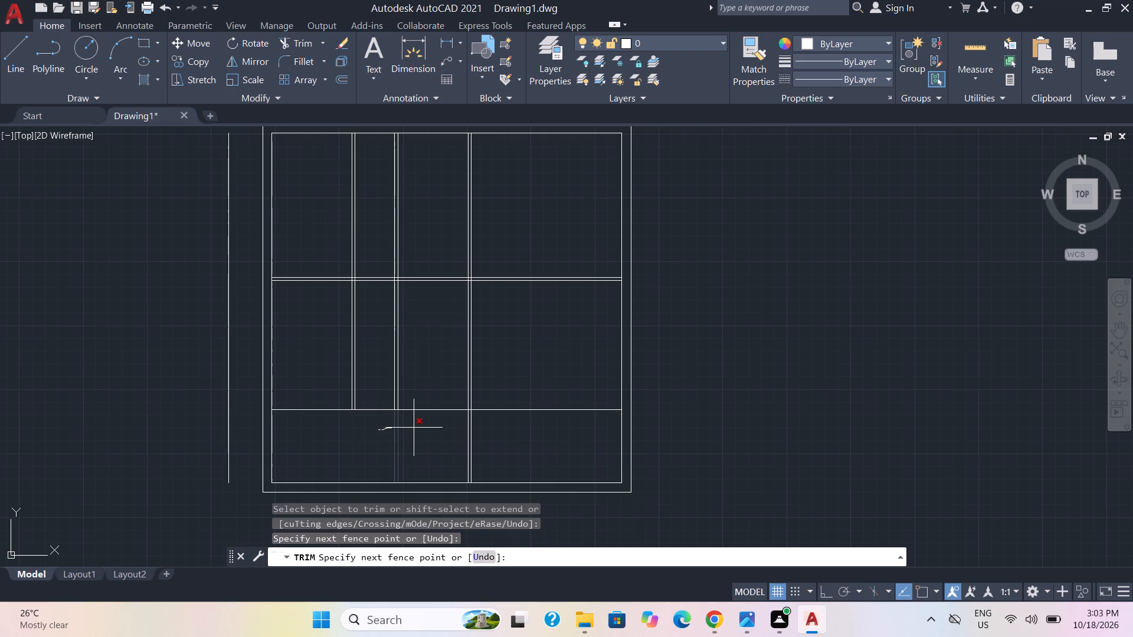
{"action": "left_click_drag", "start_coordinate": [414, 428], "coordinate": [394, 399]}
{"action": "left_click_drag", "start_coordinate": [394, 399], "coordinate": [389, 418]}
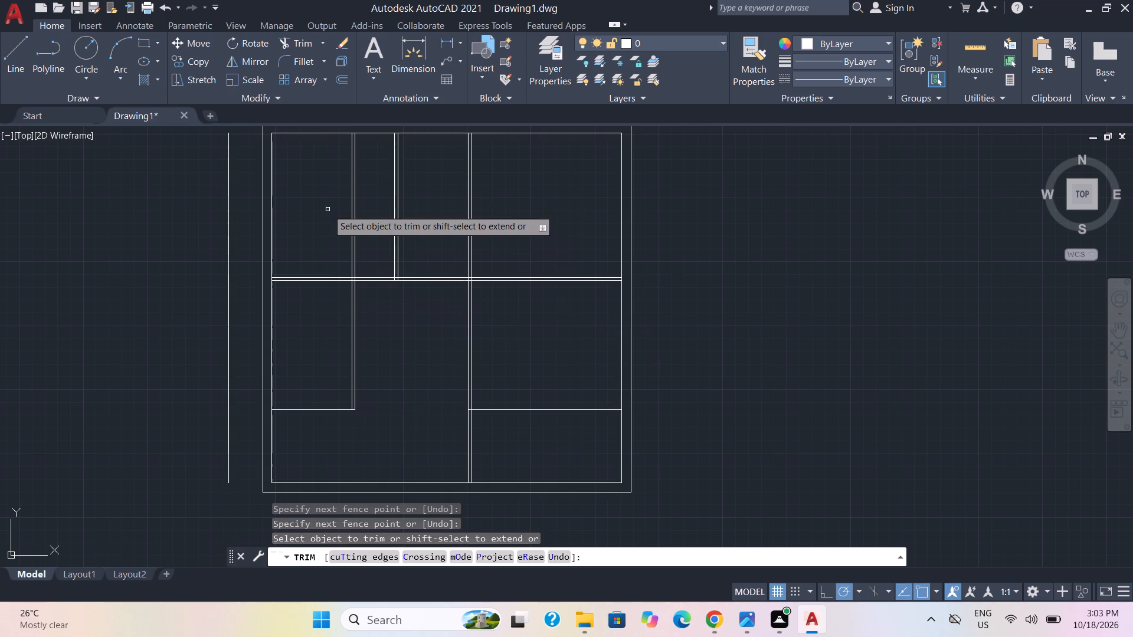
Trim both lines of the leftmost vertical partition above the horizontal partition.
{"action": "left_click_drag", "start_coordinate": [332, 205], "coordinate": [361, 211]}
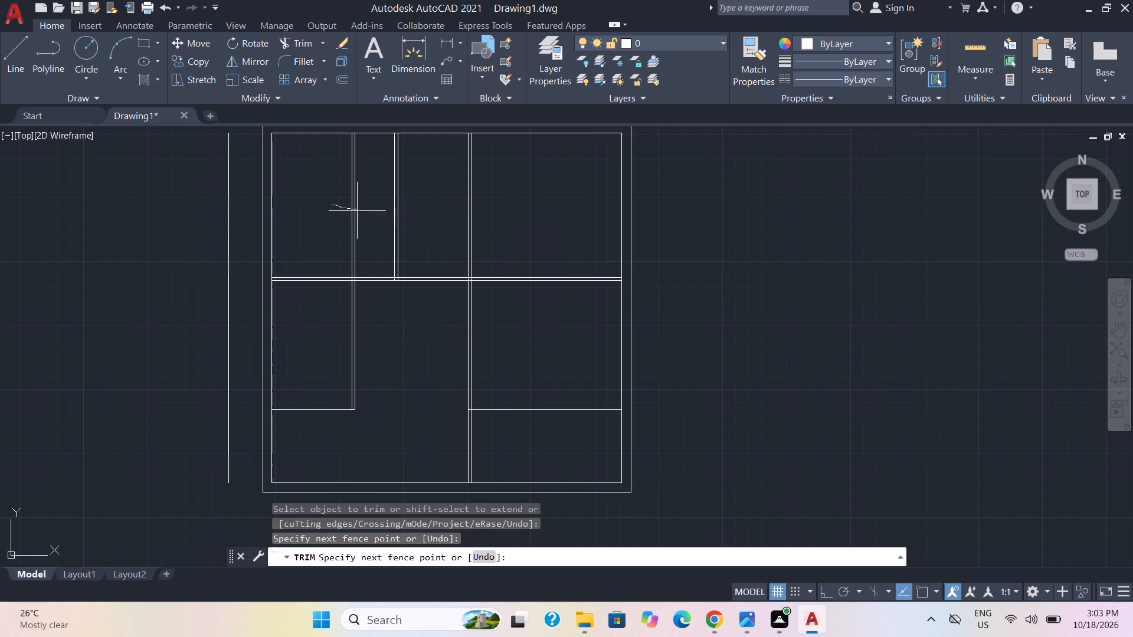
{"action": "left_click_drag", "start_coordinate": [361, 211], "coordinate": [368, 213]}
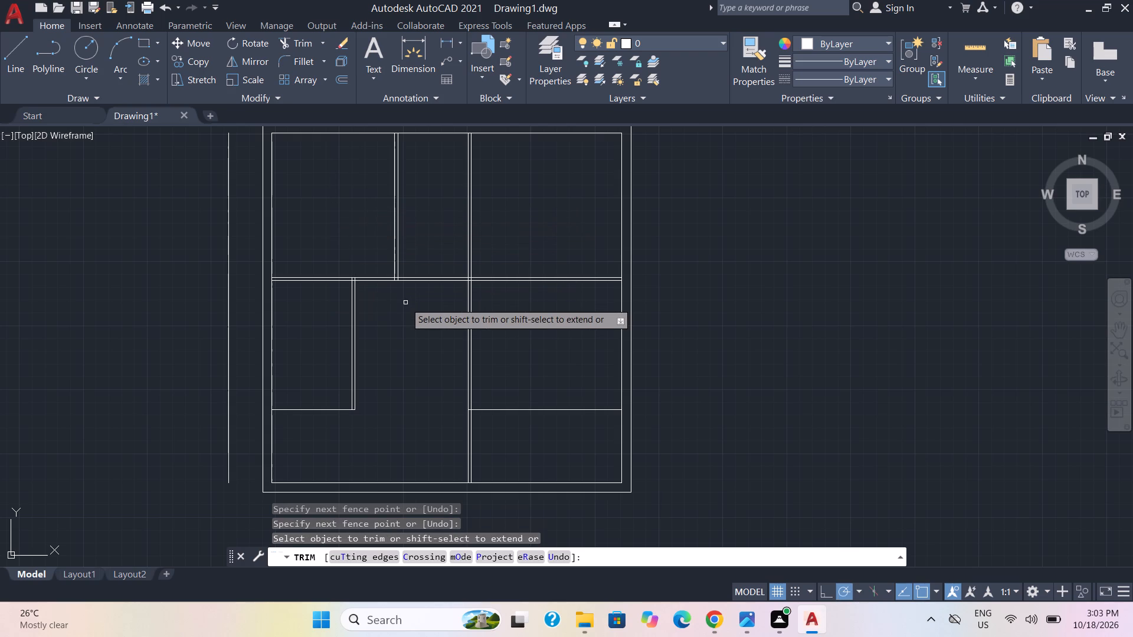
{"action": "middle_click_drag", "start_coordinate": [405, 303], "coordinate": [407, 324]}
{"action": "scroll", "coordinate": [407, 324], "scroll_direction": "up", "scroll_amount": 1}
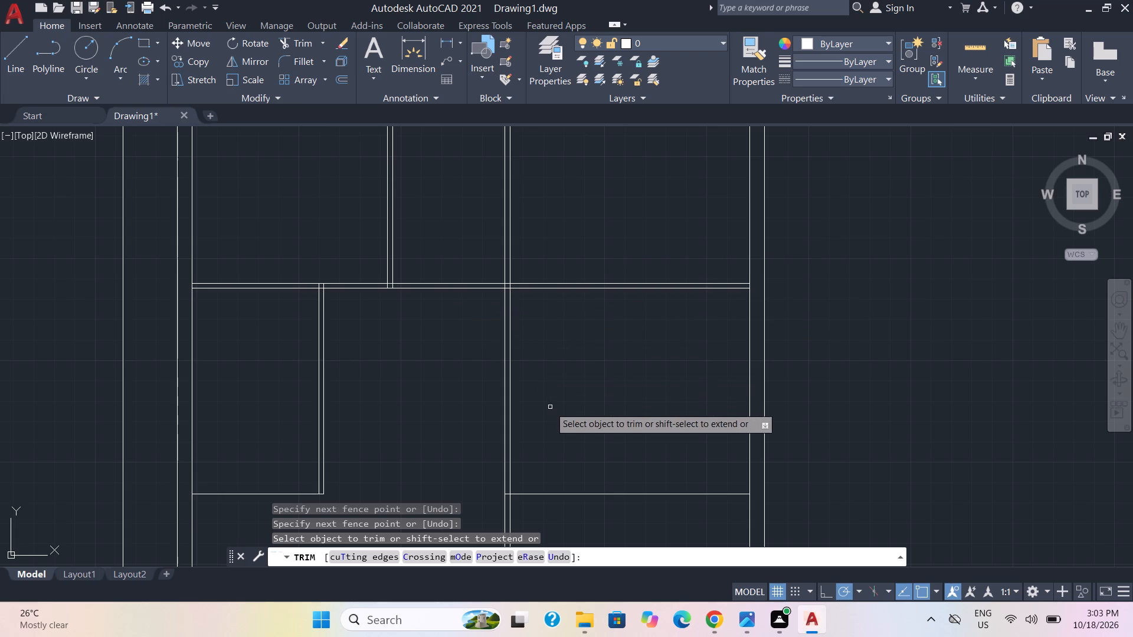
{"action": "middle_click_drag", "start_coordinate": [560, 425], "coordinate": [528, 333]}
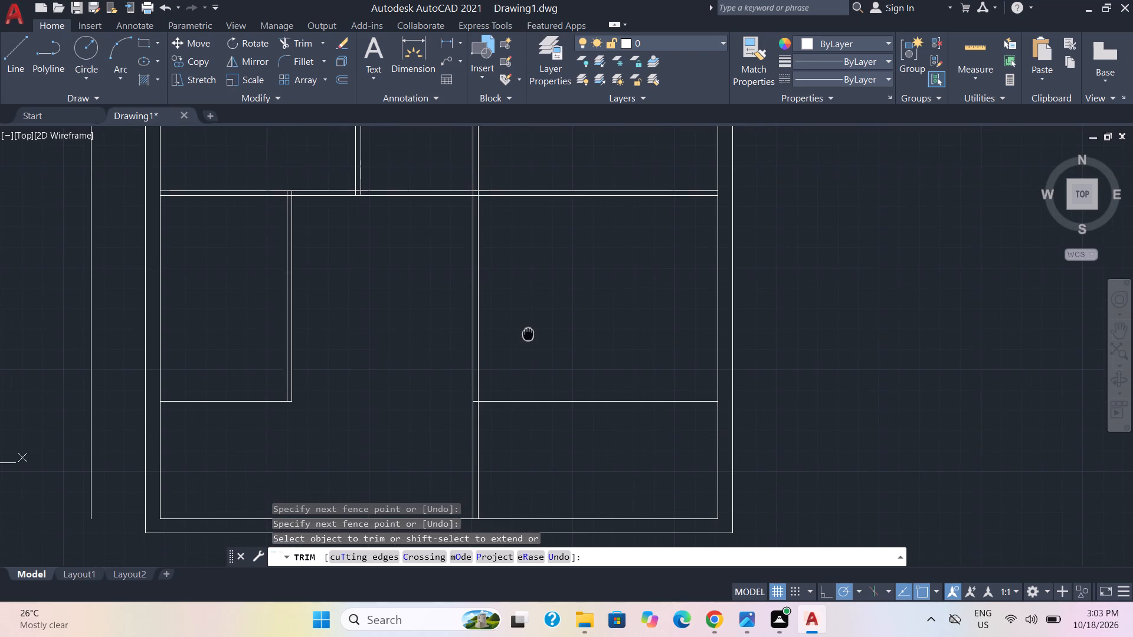
{"action": "middle_click_drag", "start_coordinate": [528, 333], "coordinate": [500, 501]}
{"action": "middle_click_drag", "start_coordinate": [530, 304], "coordinate": [531, 334]}
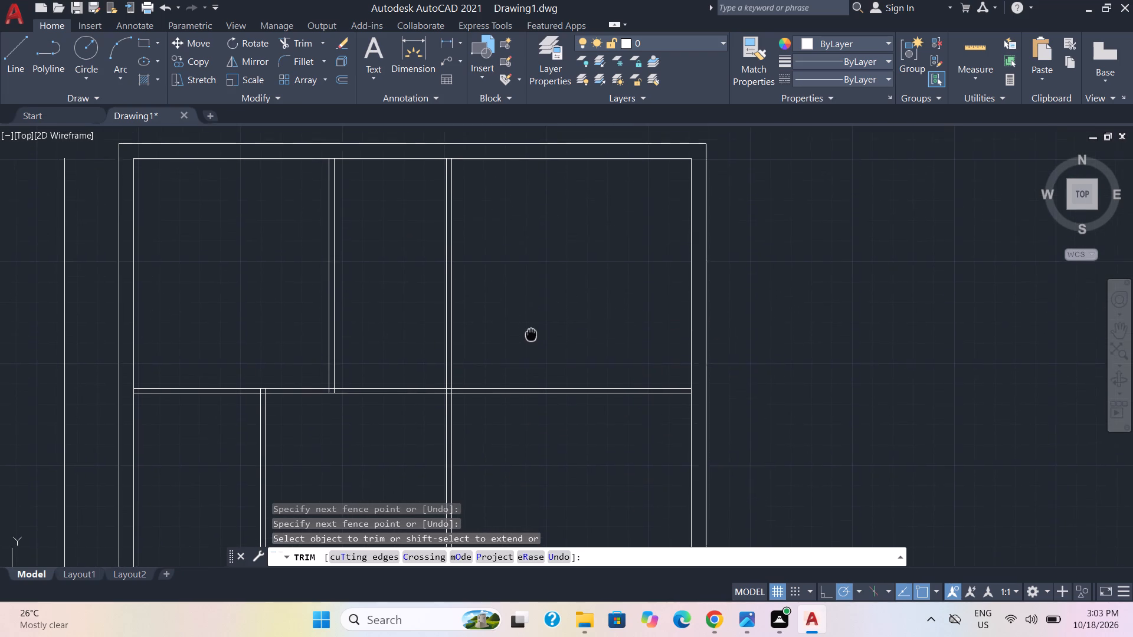
{"action": "middle_click_drag", "start_coordinate": [531, 334], "coordinate": [533, 350]}
{"action": "key", "text": "Escape"}
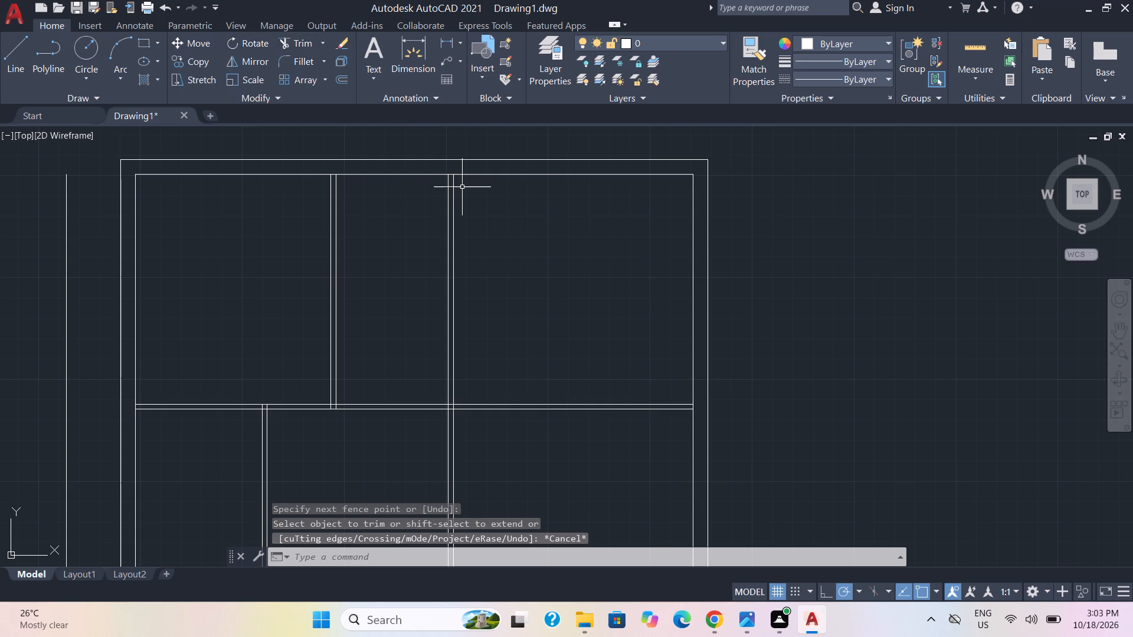
Measure the widths and heights of the upper middle and upper right rooms with Quick Measure.
{"action": "key", "text": "o"}
{"action": "key", "text": "Return"}
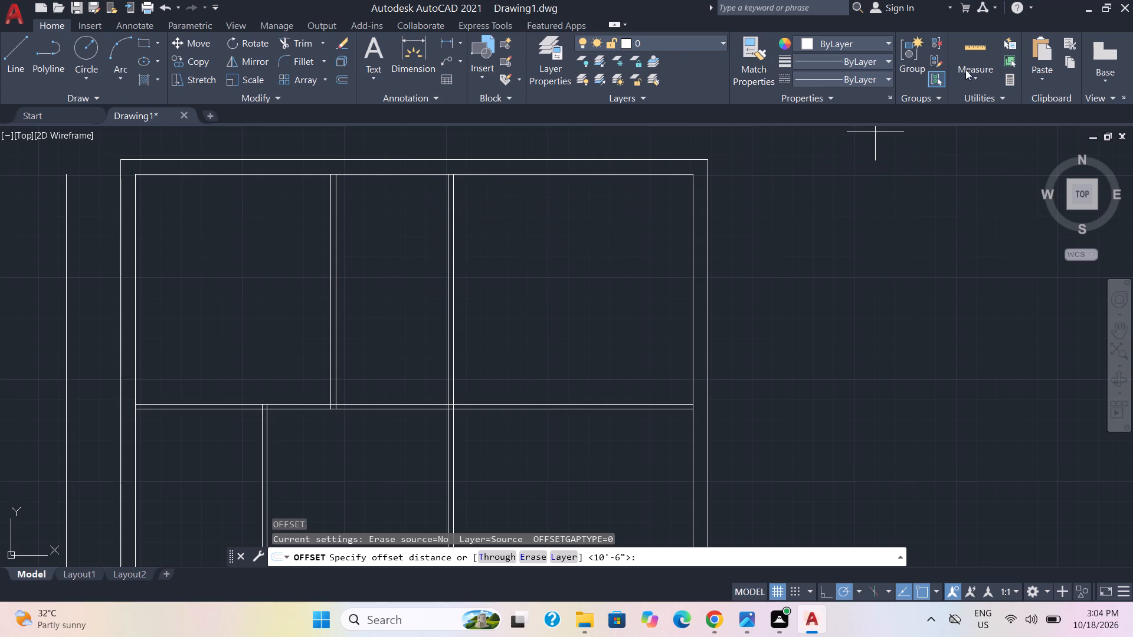
{"action": "left_click", "coordinate": [960, 47]}
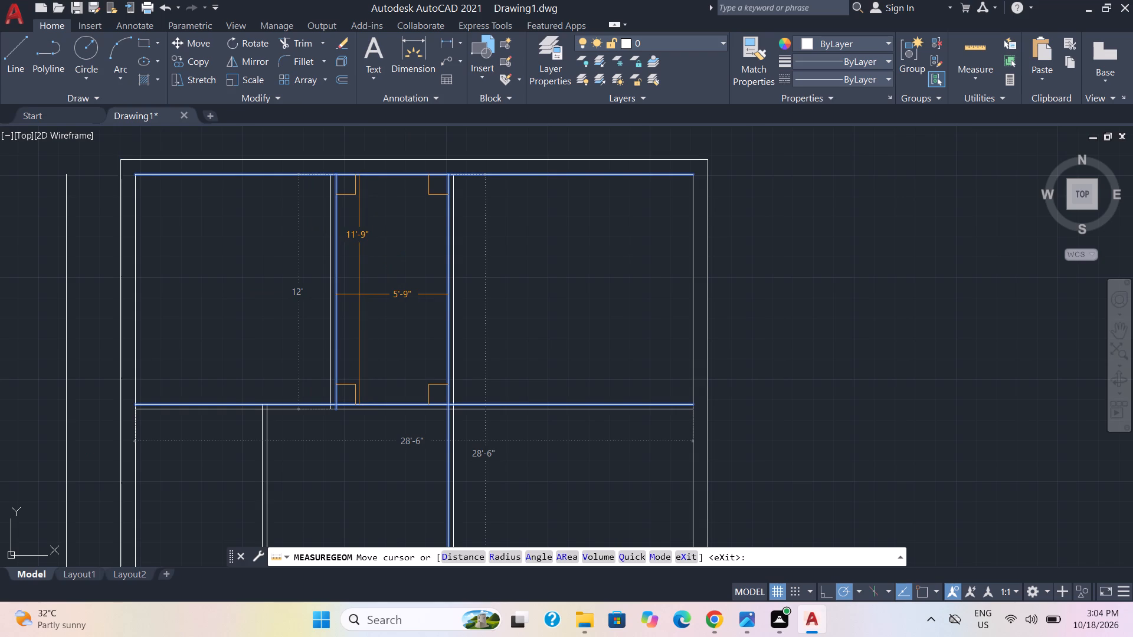
{"action": "key", "text": "Escape"}
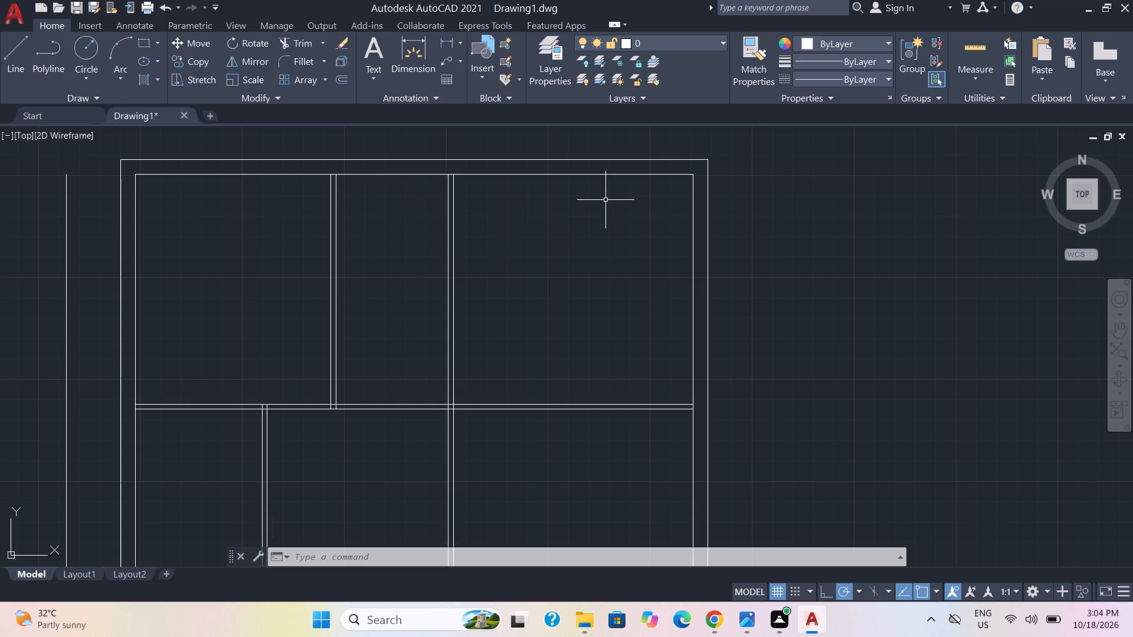
{"action": "left_click", "coordinate": [970, 45]}
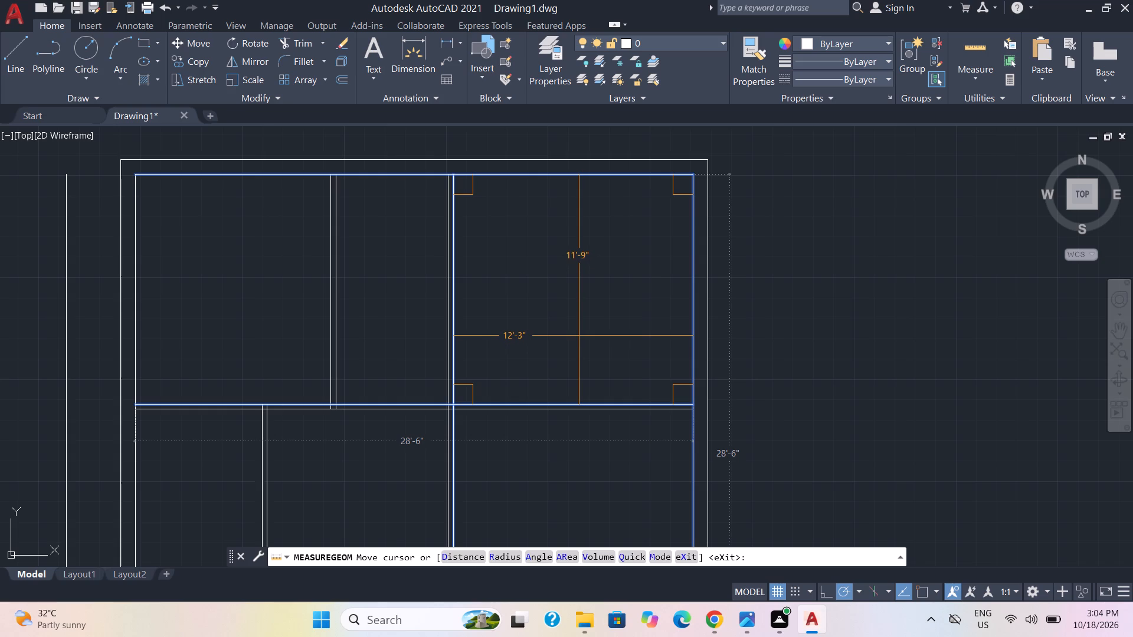
Measure the widths and heights of the upper left, upper middle and upper right rooms with Quick Measure.
{"action": "key", "text": "Escape"}
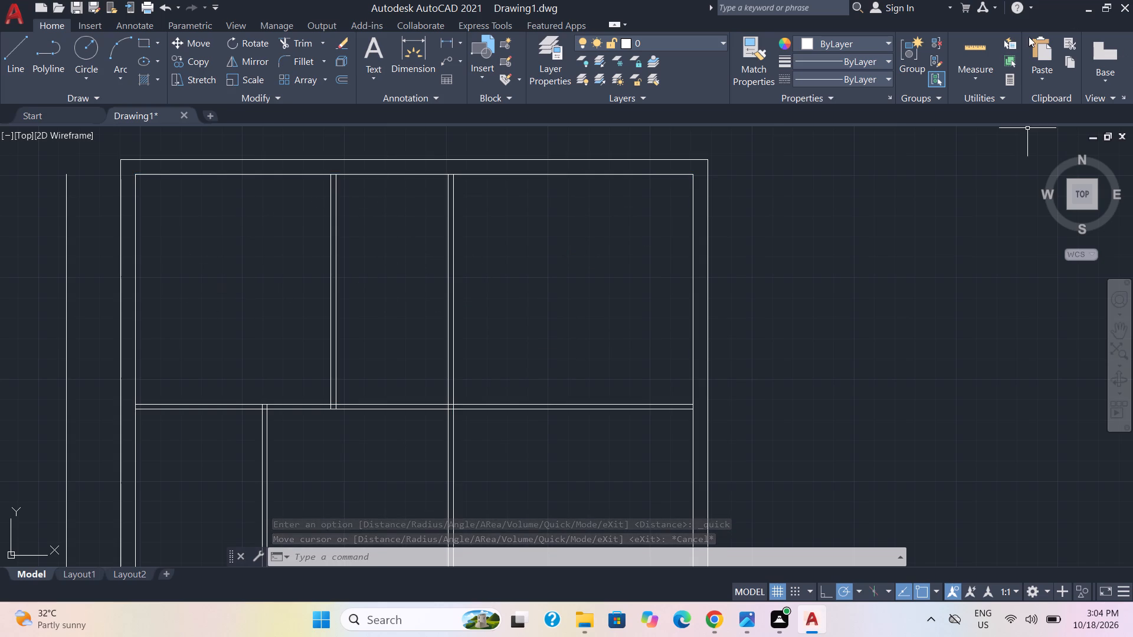
{"action": "left_click", "coordinate": [962, 58]}
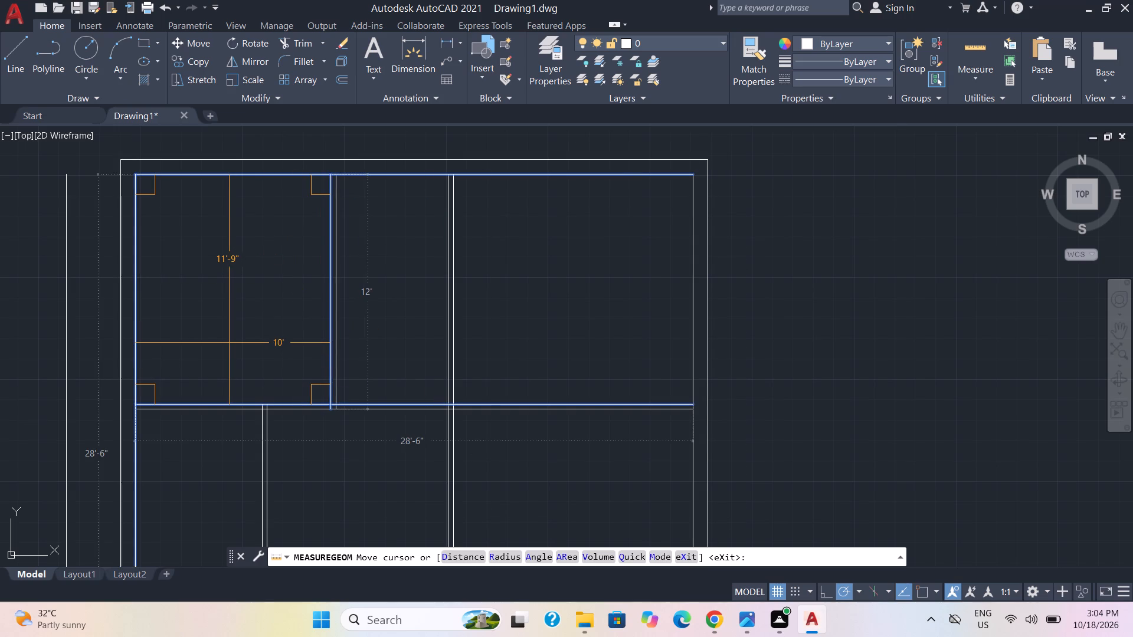
{"action": "key", "text": "Escape"}
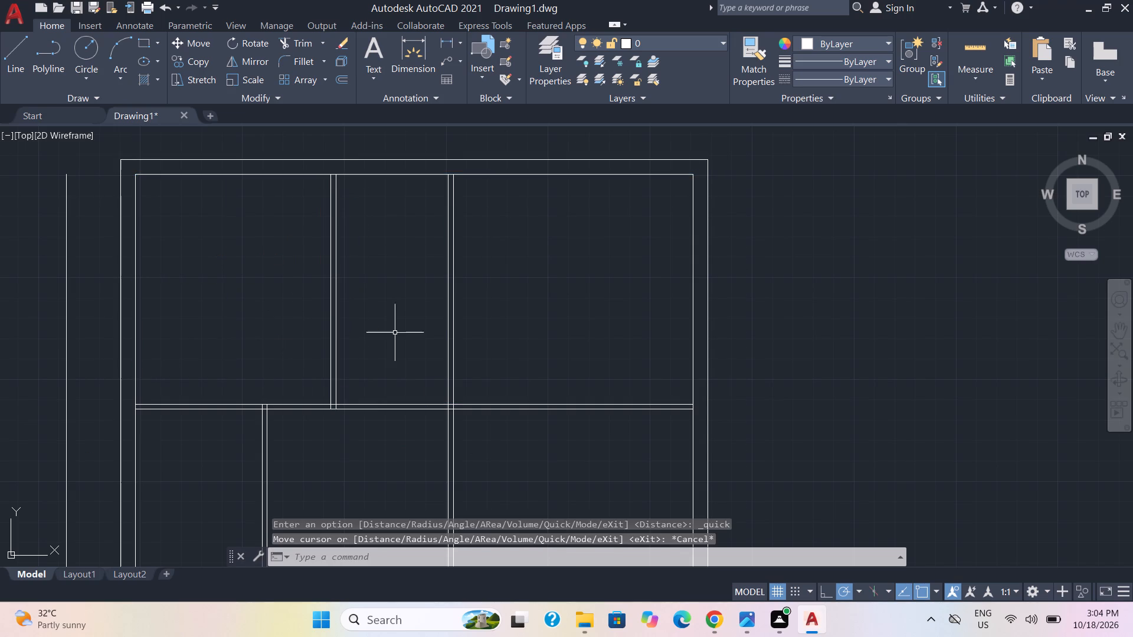
{"action": "left_click", "coordinate": [973, 60]}
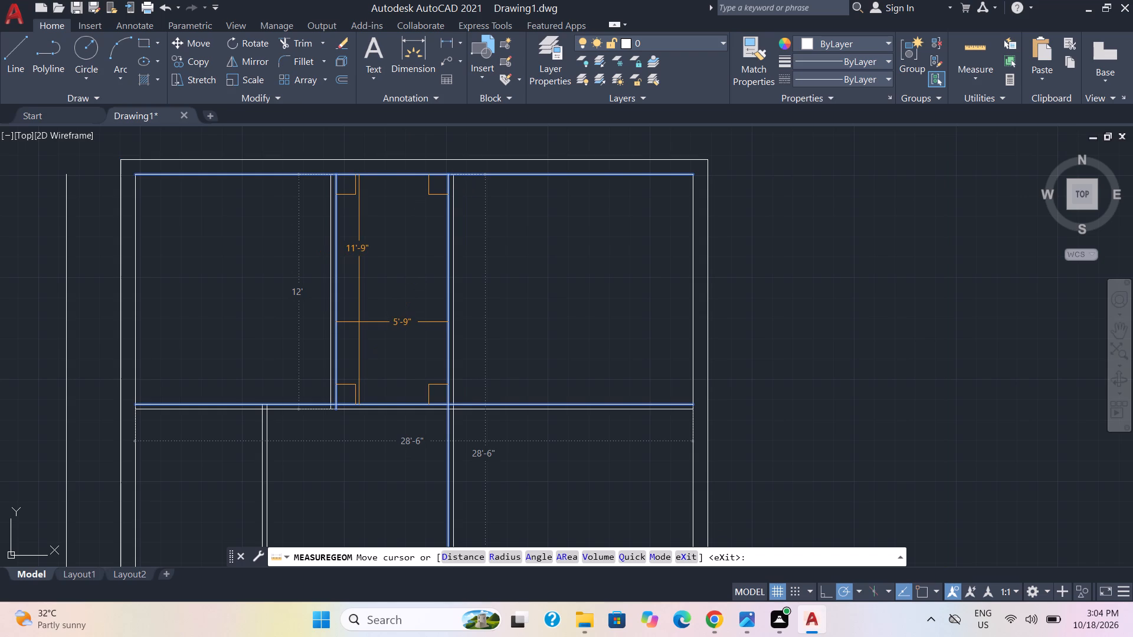
{"action": "key", "text": "Escape"}
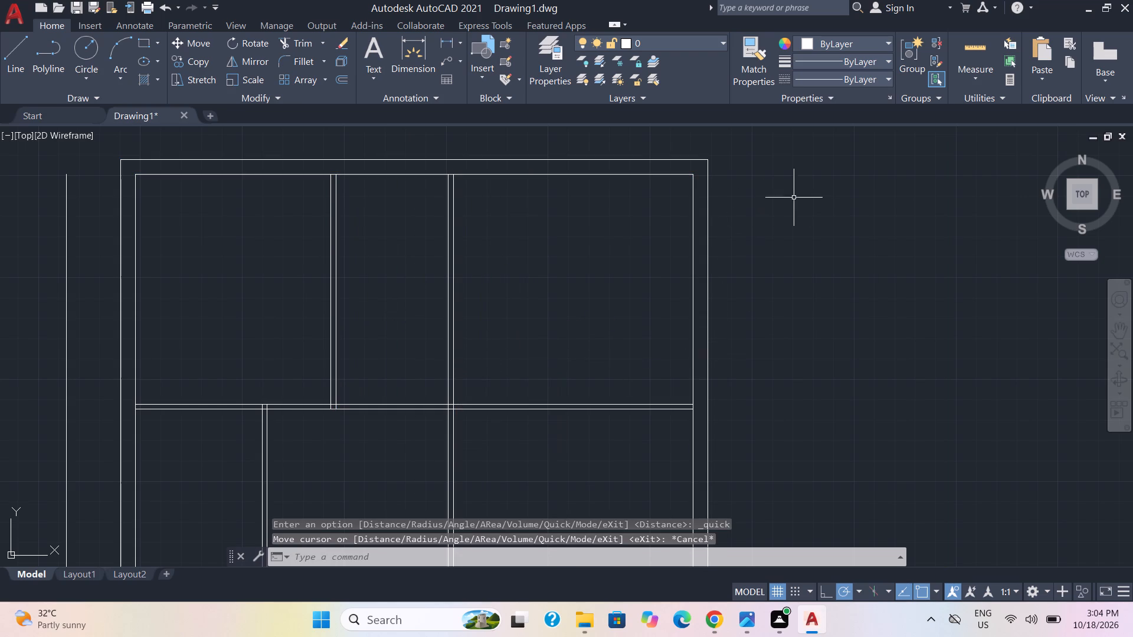
{"action": "left_click", "coordinate": [987, 58]}
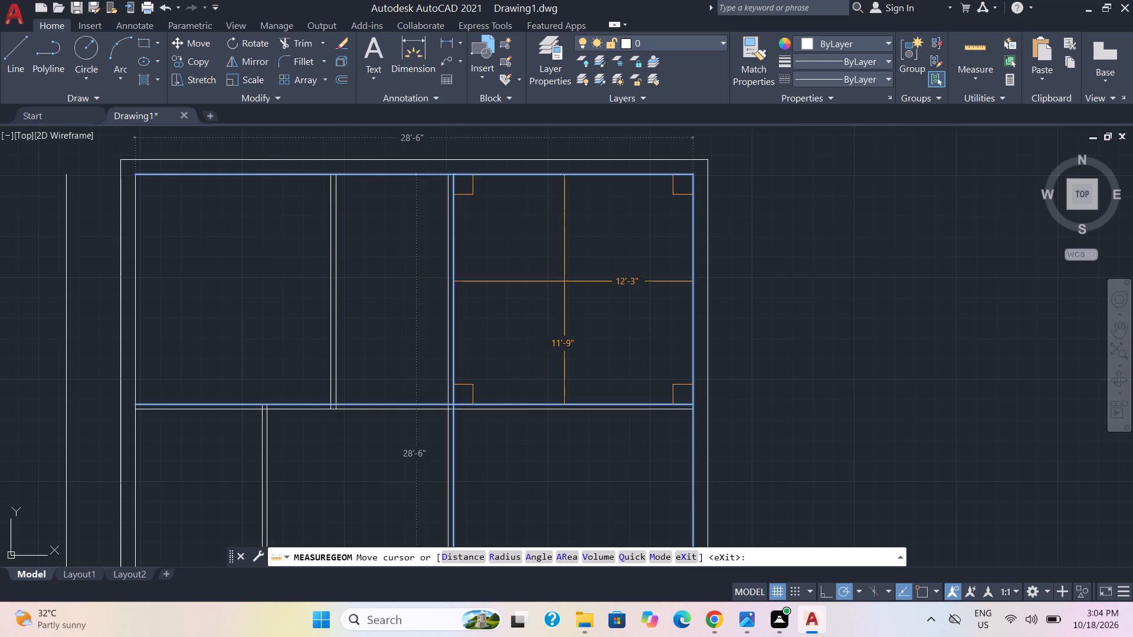
{"action": "key", "text": "Escape"}
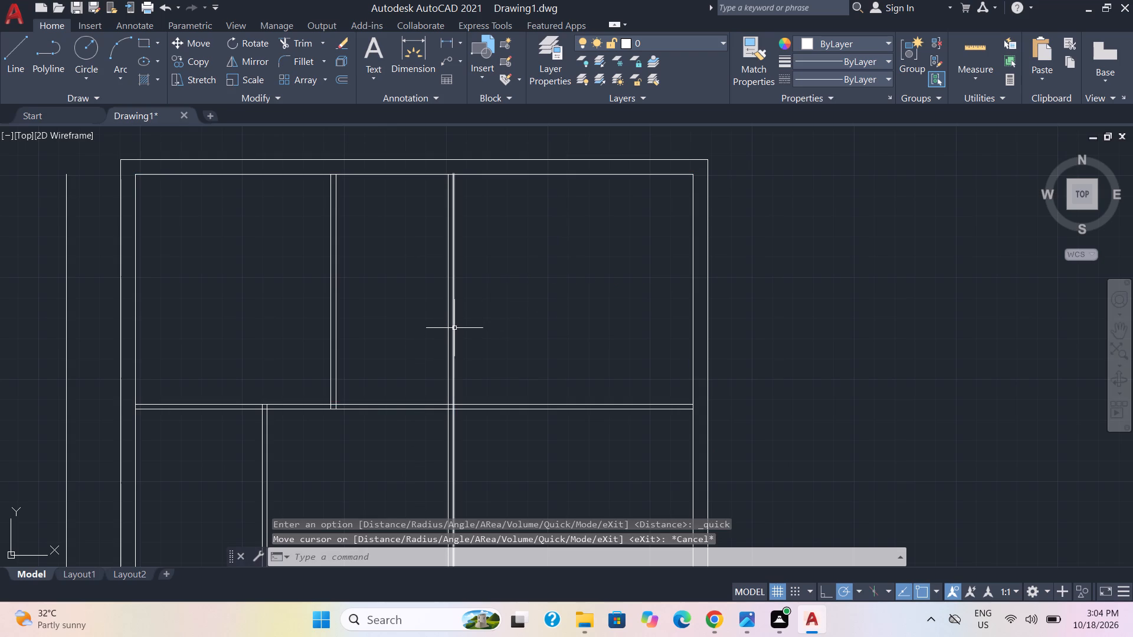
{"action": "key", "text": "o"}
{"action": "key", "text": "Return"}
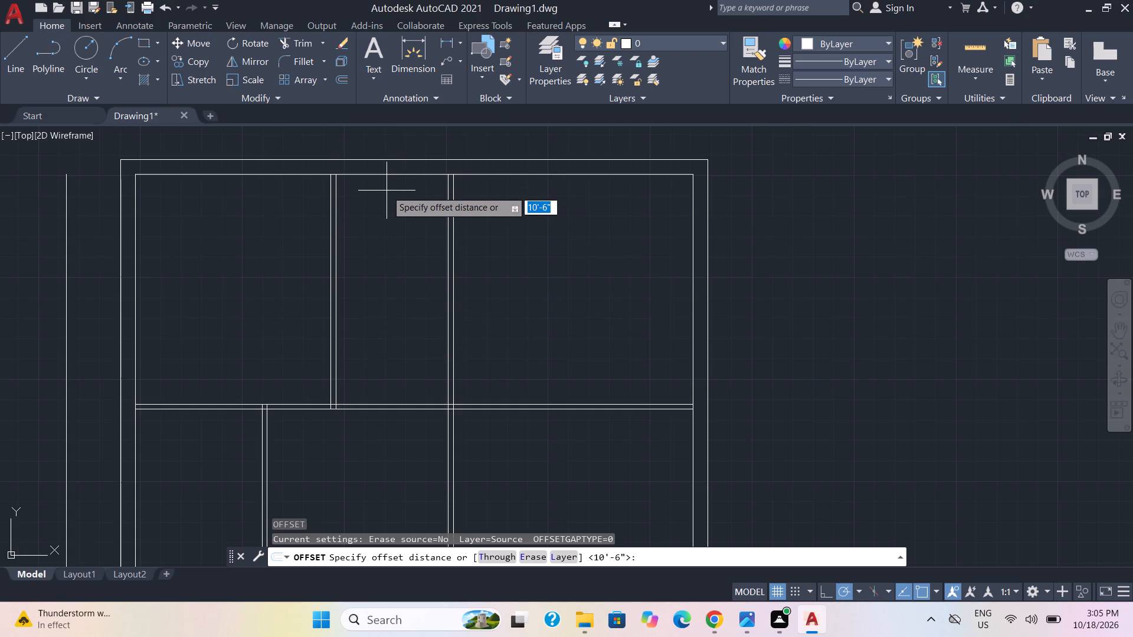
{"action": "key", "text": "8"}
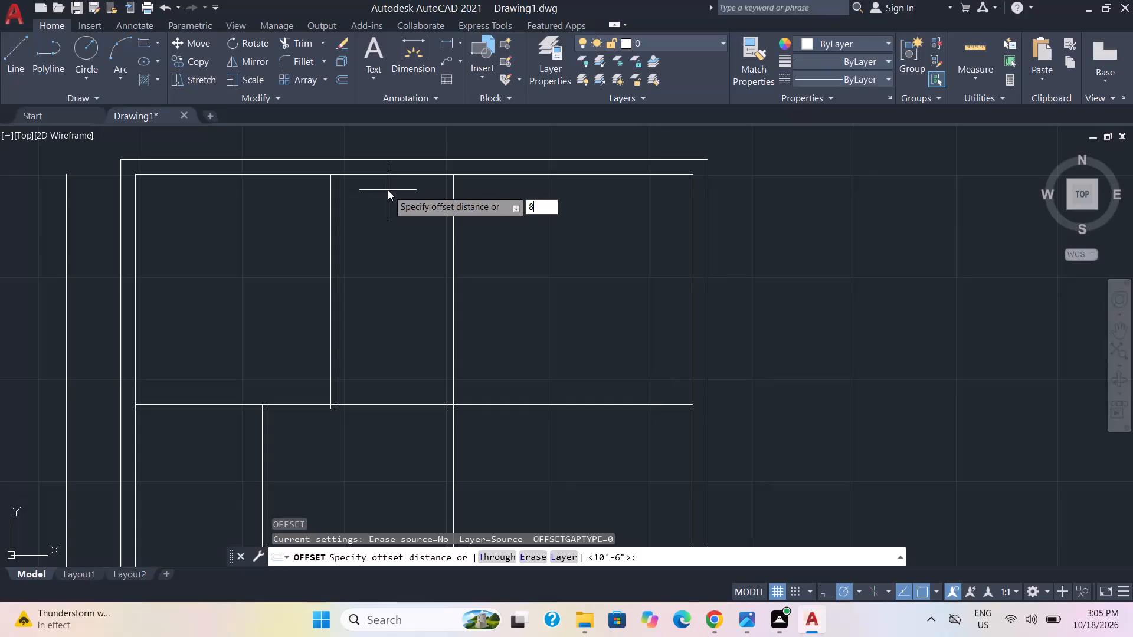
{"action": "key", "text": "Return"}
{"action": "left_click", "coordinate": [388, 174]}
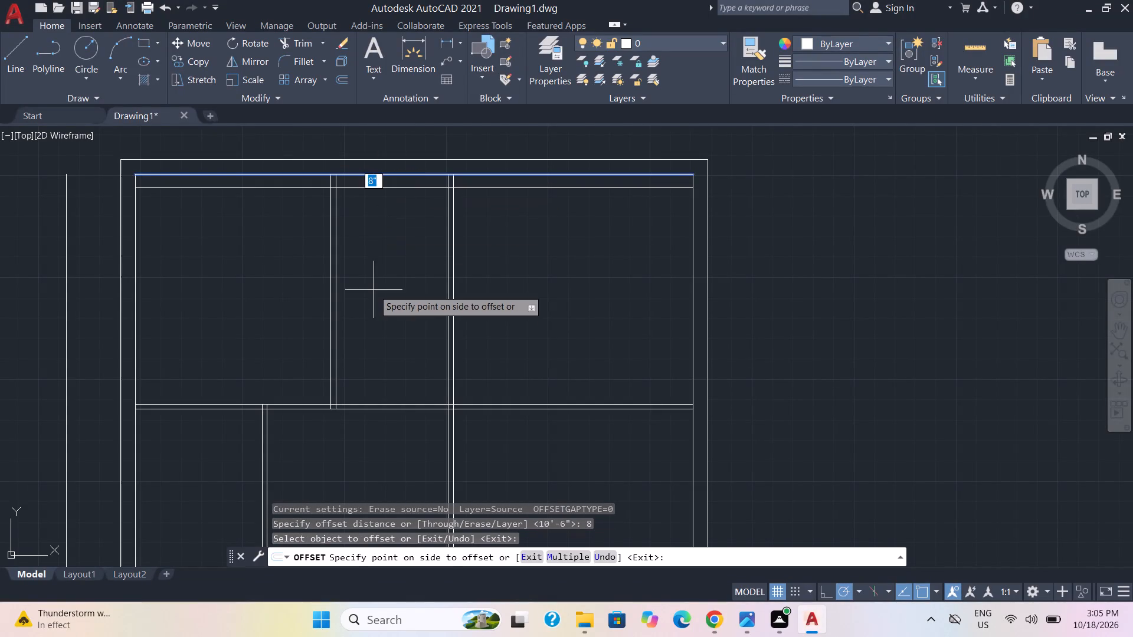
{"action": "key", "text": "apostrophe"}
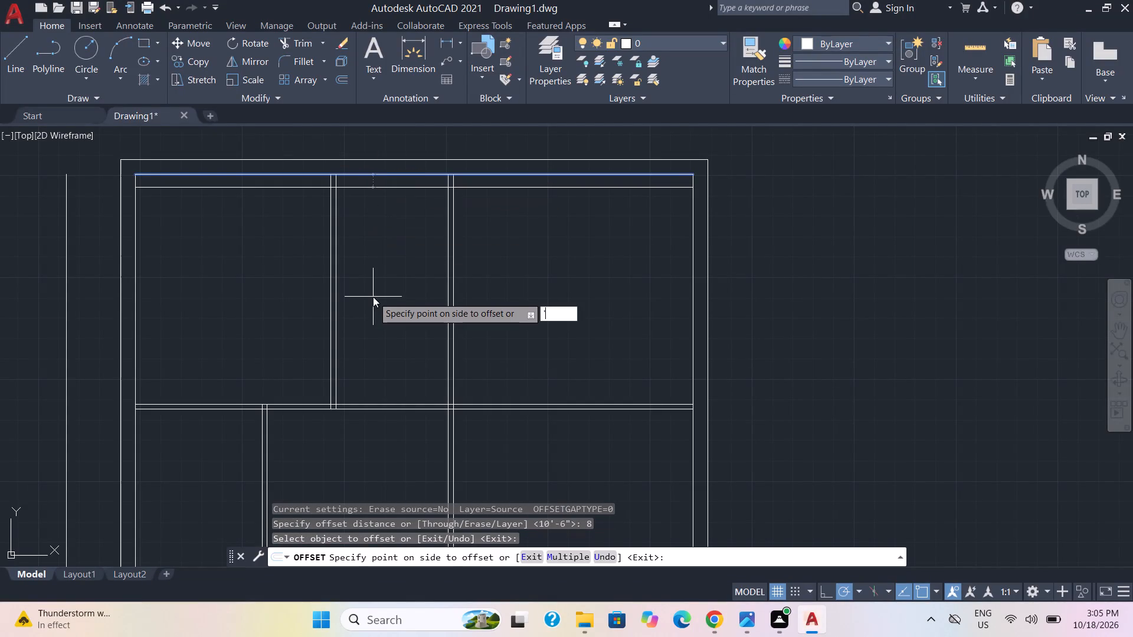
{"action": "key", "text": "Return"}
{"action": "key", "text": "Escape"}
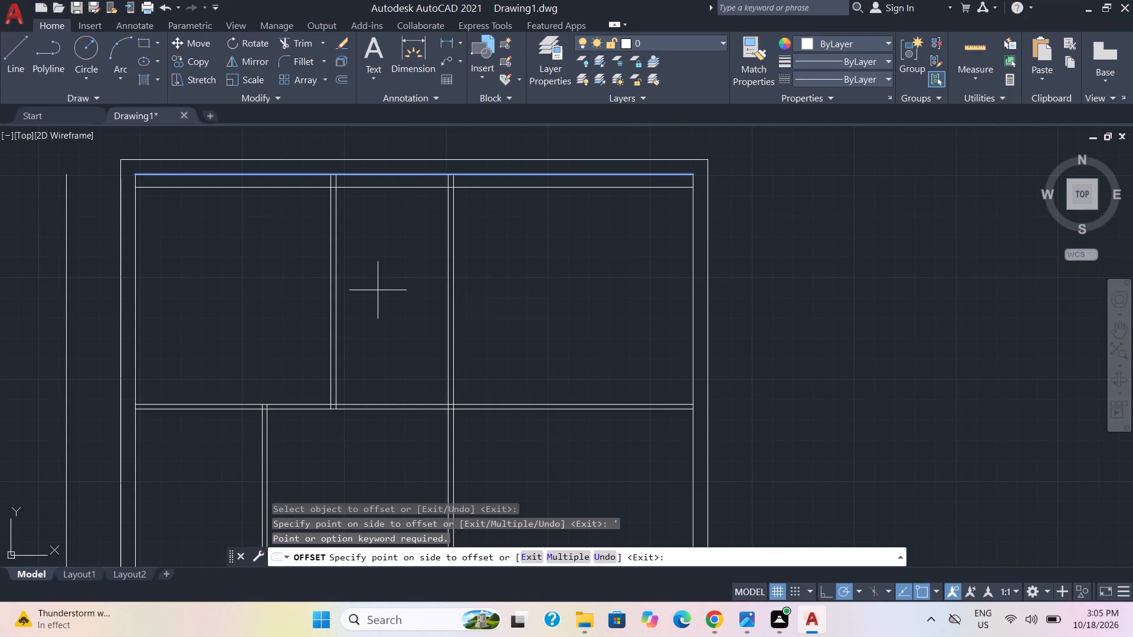
Offset the top inner wall line 8' downward, into the upper rooms.
{"action": "key", "text": "o"}
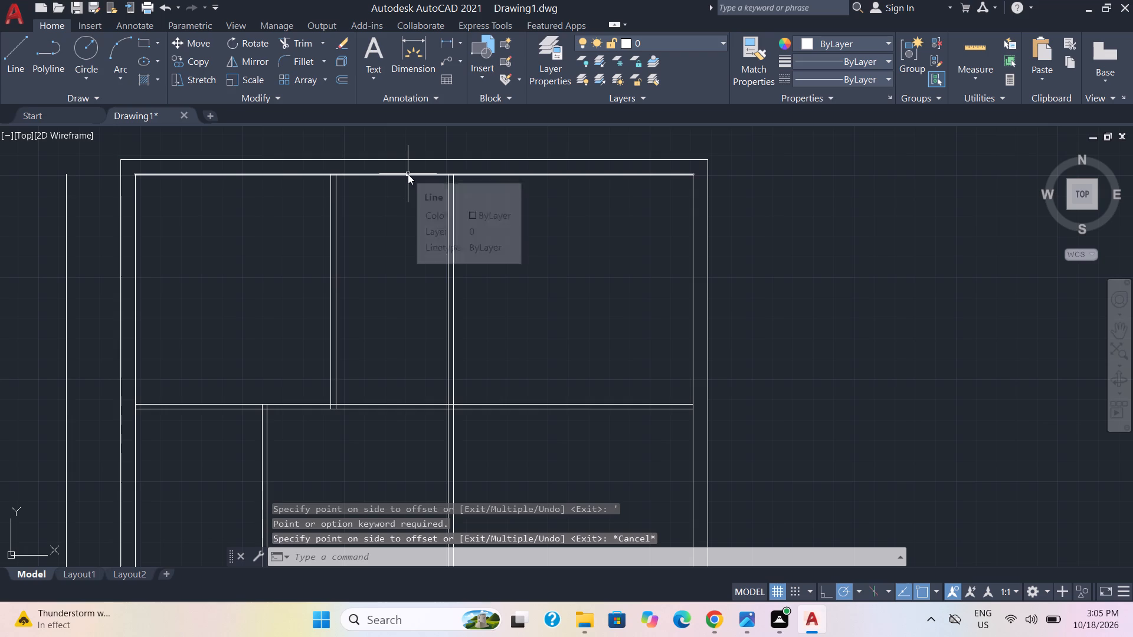
{"action": "key", "text": "Return"}
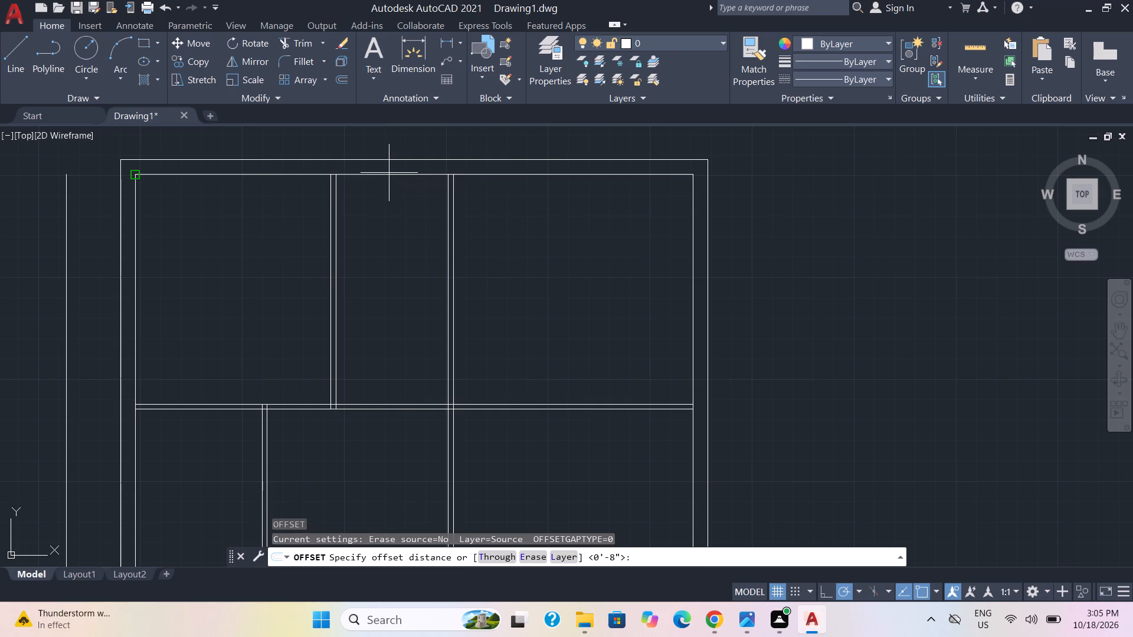
{"action": "key", "text": "8"}
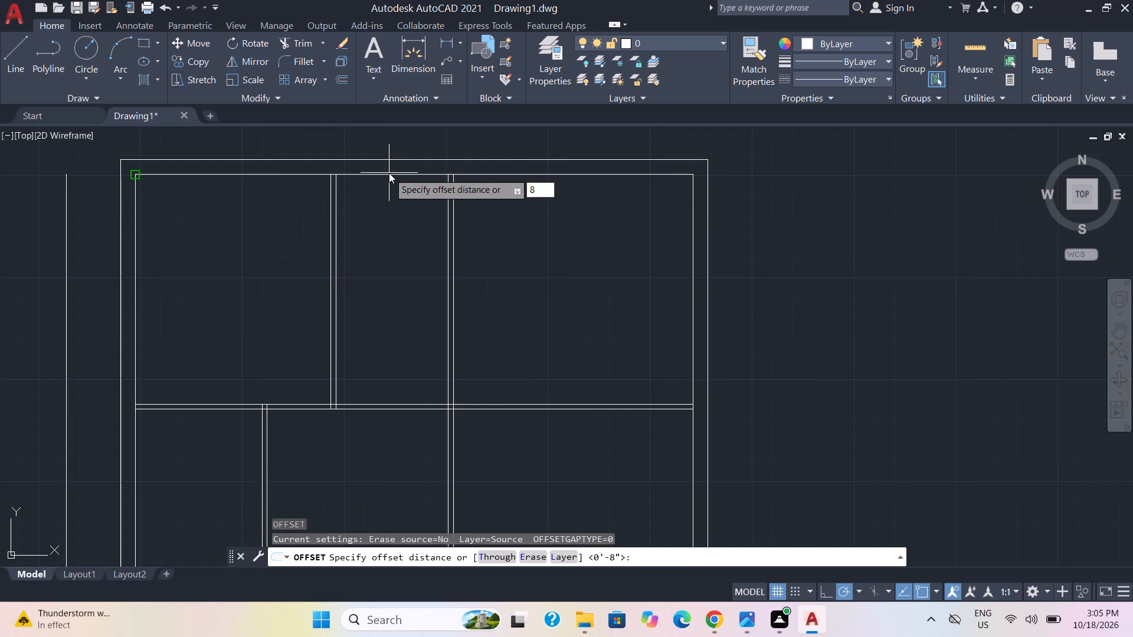
{"action": "key", "text": "apostrophe"}
{"action": "key", "text": "Return"}
{"action": "left_click", "coordinate": [388, 175]}
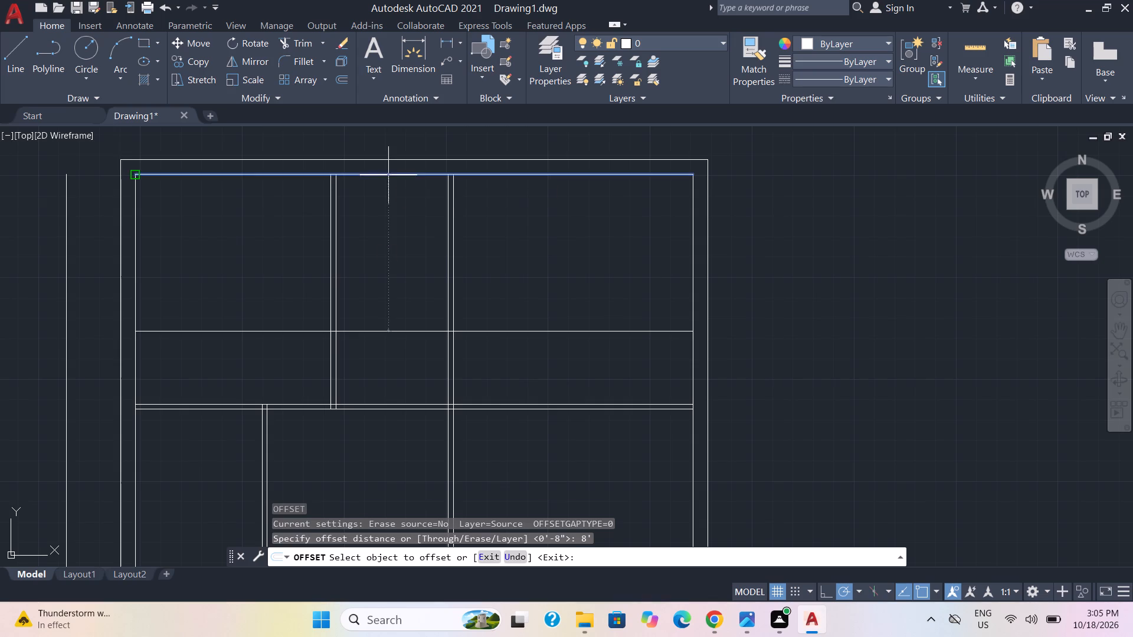
{"action": "left_click", "coordinate": [388, 234]}
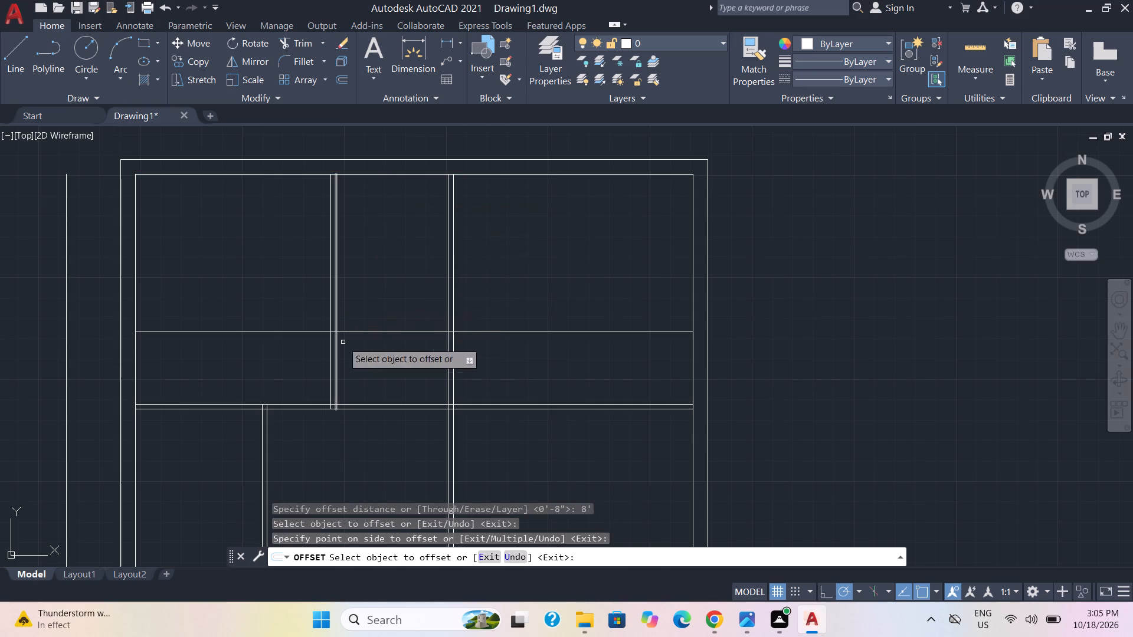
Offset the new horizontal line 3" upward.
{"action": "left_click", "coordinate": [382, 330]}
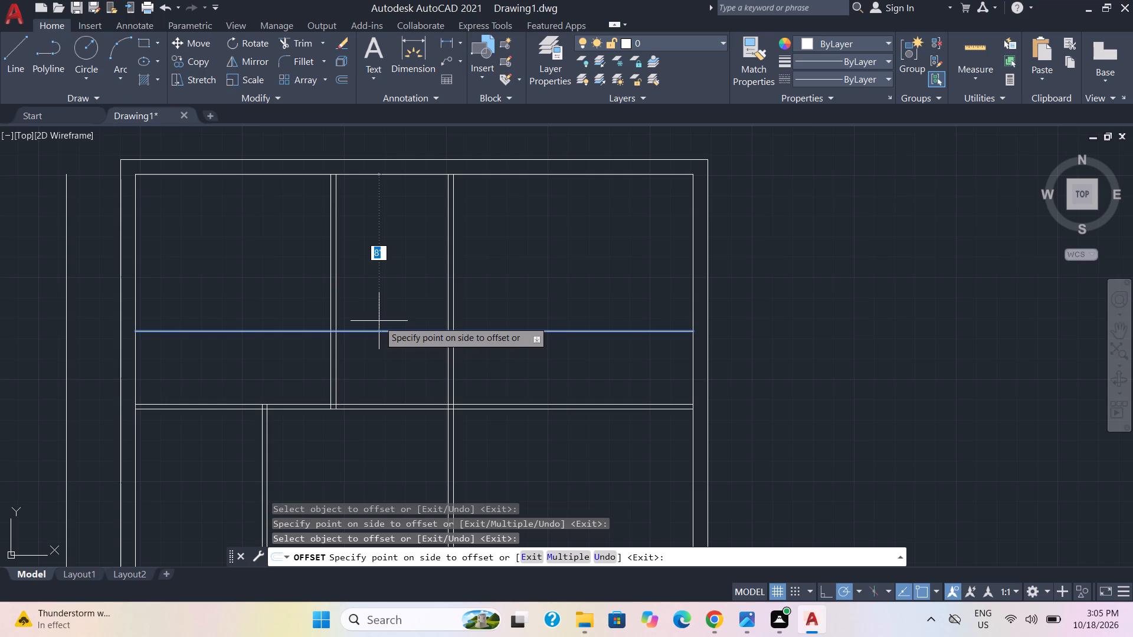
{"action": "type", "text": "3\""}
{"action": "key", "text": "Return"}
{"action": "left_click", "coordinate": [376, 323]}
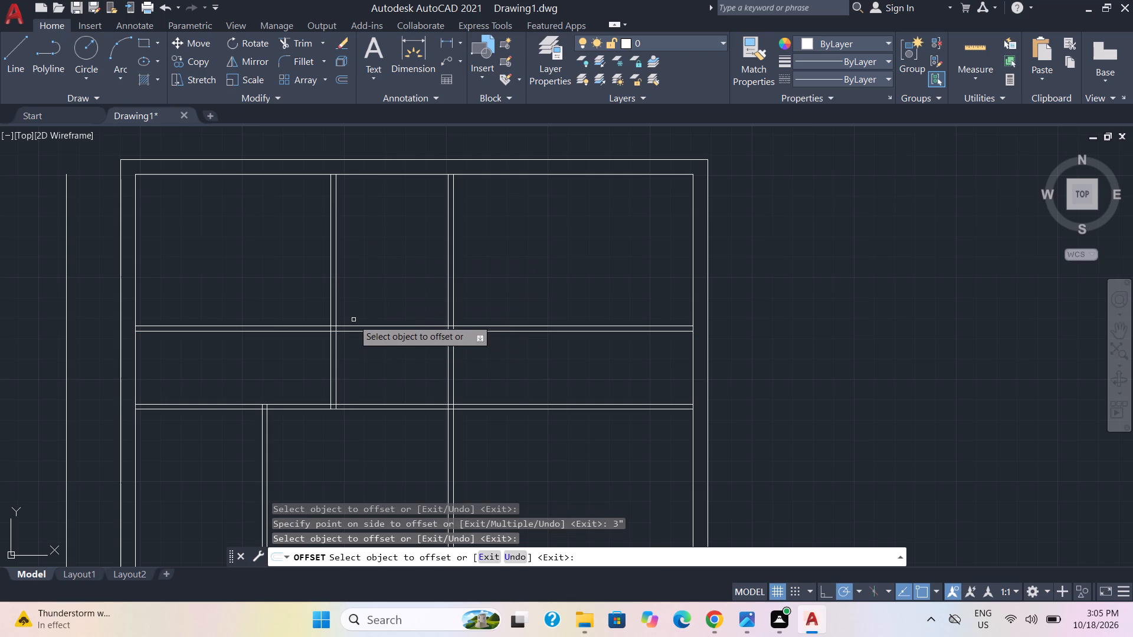
Measure the width and height of the upper middle room with Quick Measure.
{"action": "left_click", "coordinate": [976, 47]}
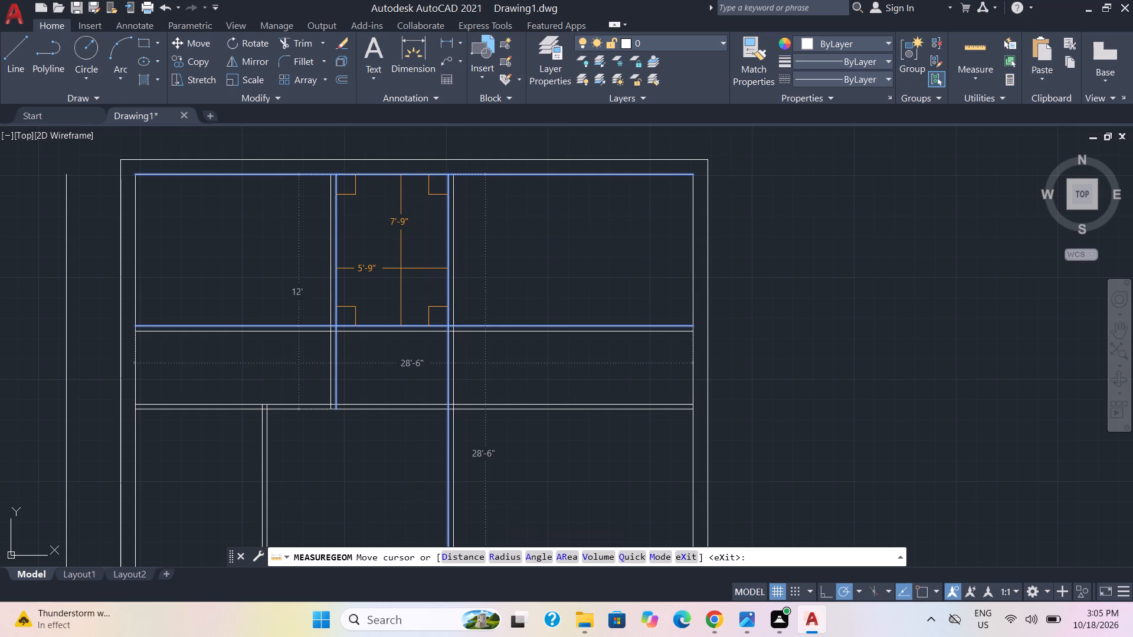
{"action": "key", "text": "Escape"}
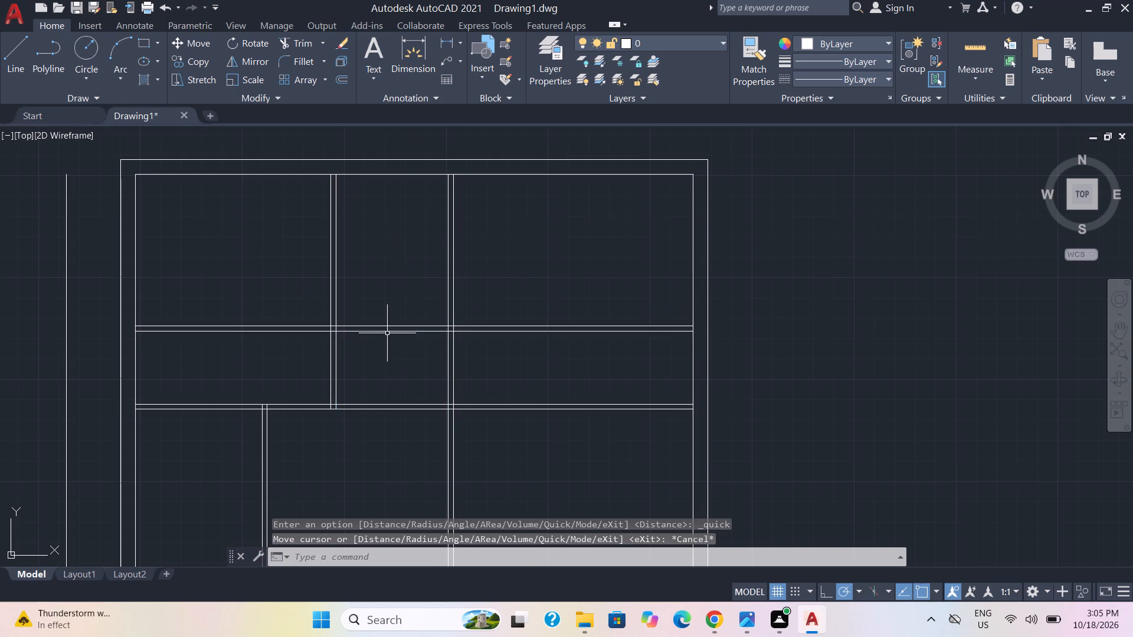
Offset the horizontal line lying 8' below the top inner wall 3" downward to form a partition.
{"action": "key", "text": "o"}
{"action": "key", "text": "Return"}
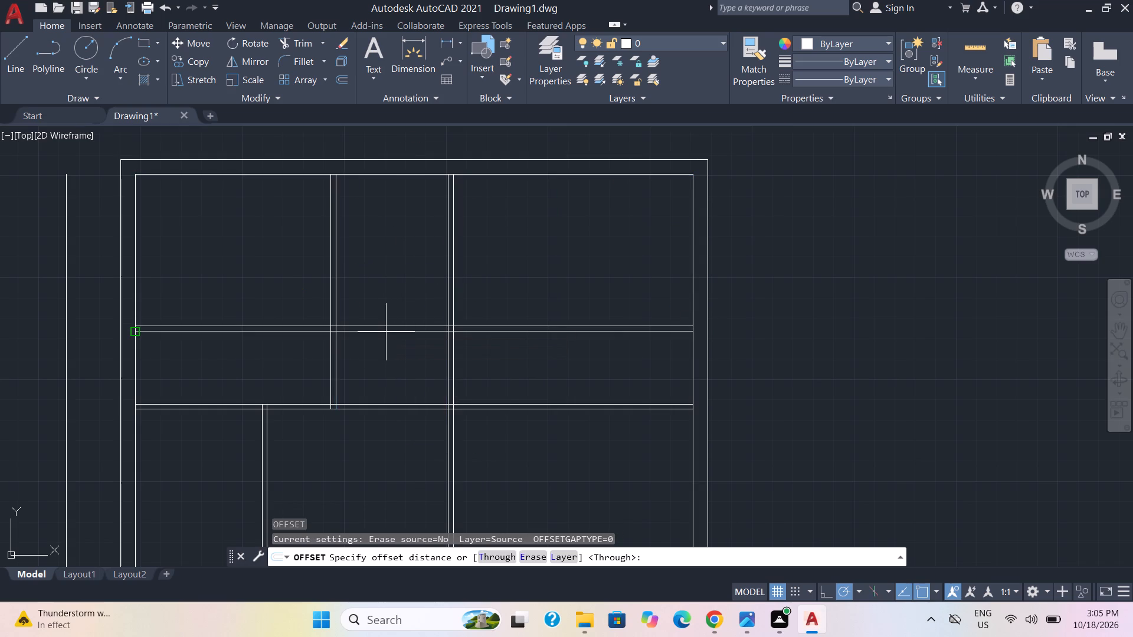
{"action": "key", "text": "3"}
{"action": "key", "text": "shift+quotedbl"}
{"action": "key", "text": "Return"}
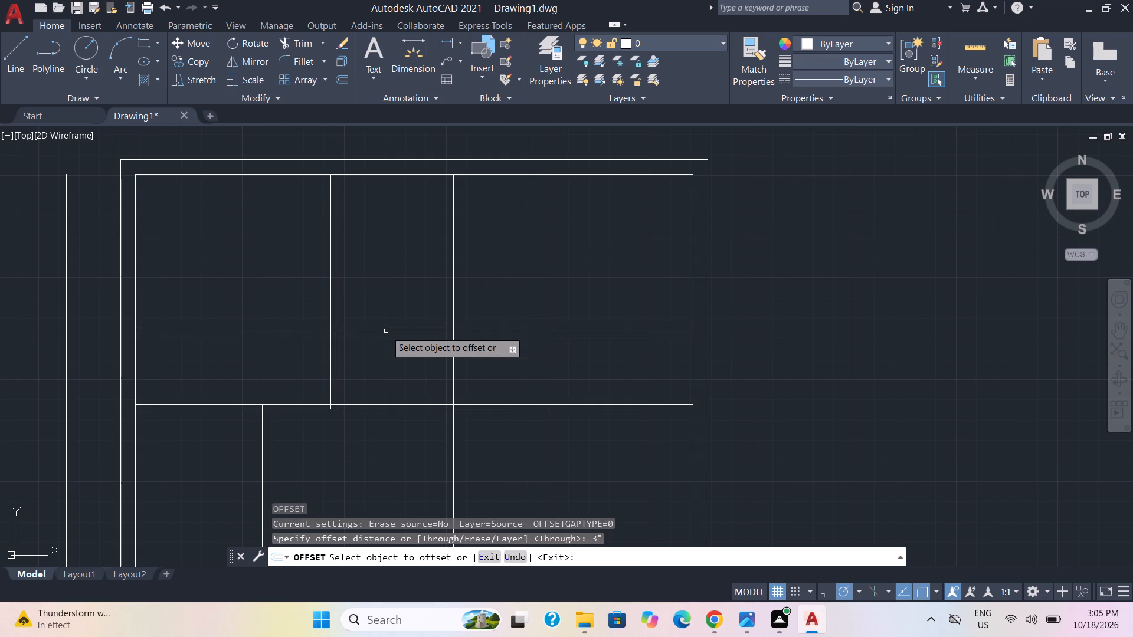
{"action": "left_click", "coordinate": [386, 331]}
{"action": "left_click", "coordinate": [385, 338]}
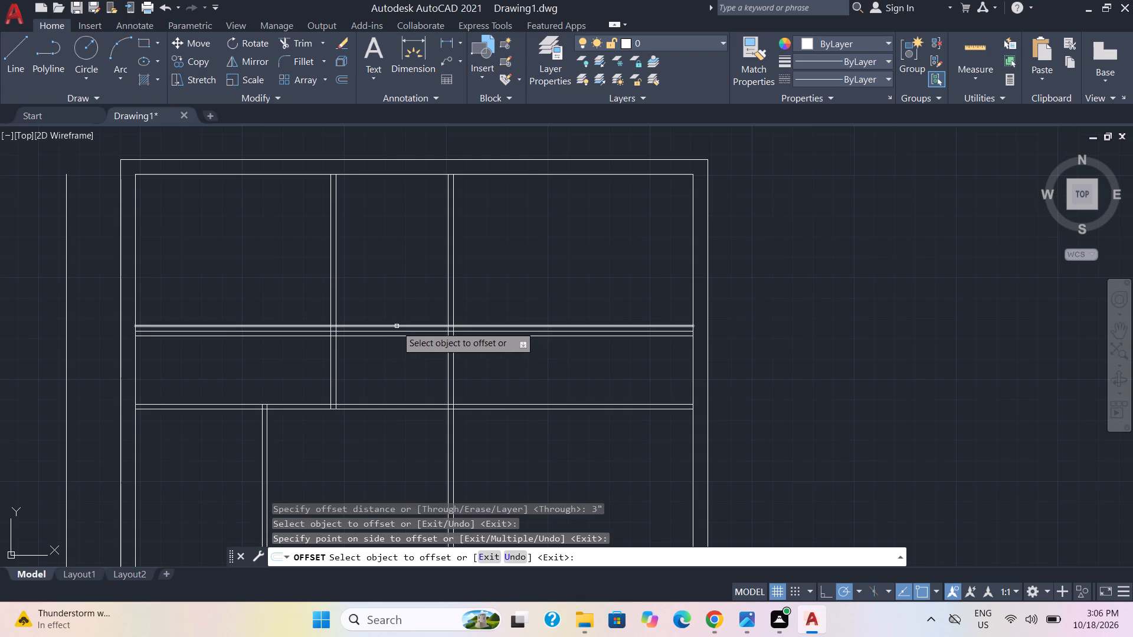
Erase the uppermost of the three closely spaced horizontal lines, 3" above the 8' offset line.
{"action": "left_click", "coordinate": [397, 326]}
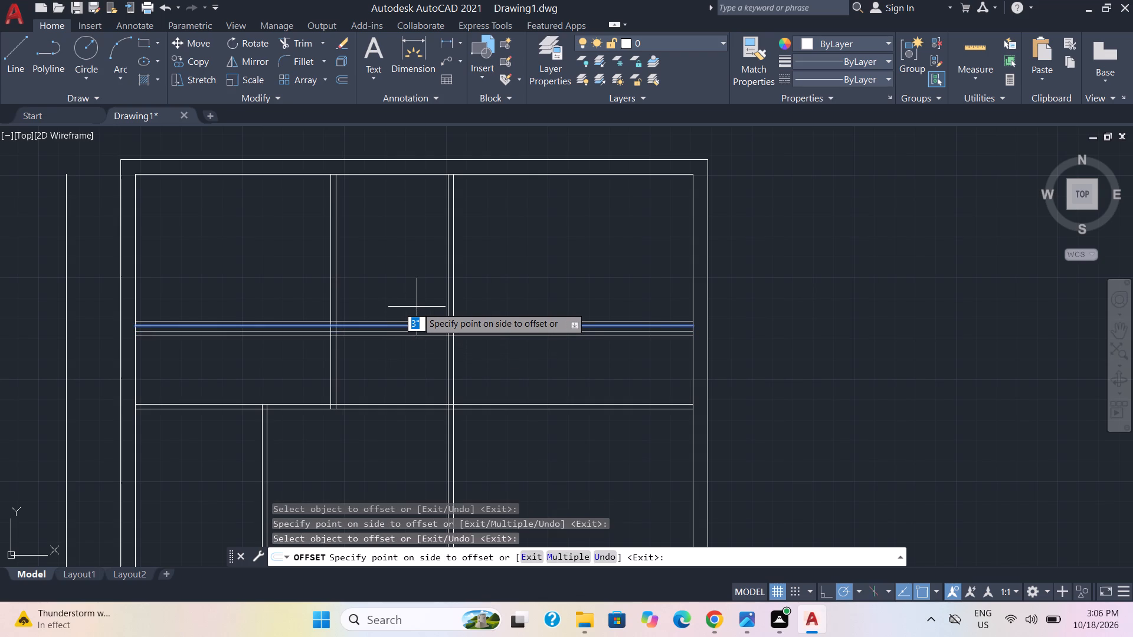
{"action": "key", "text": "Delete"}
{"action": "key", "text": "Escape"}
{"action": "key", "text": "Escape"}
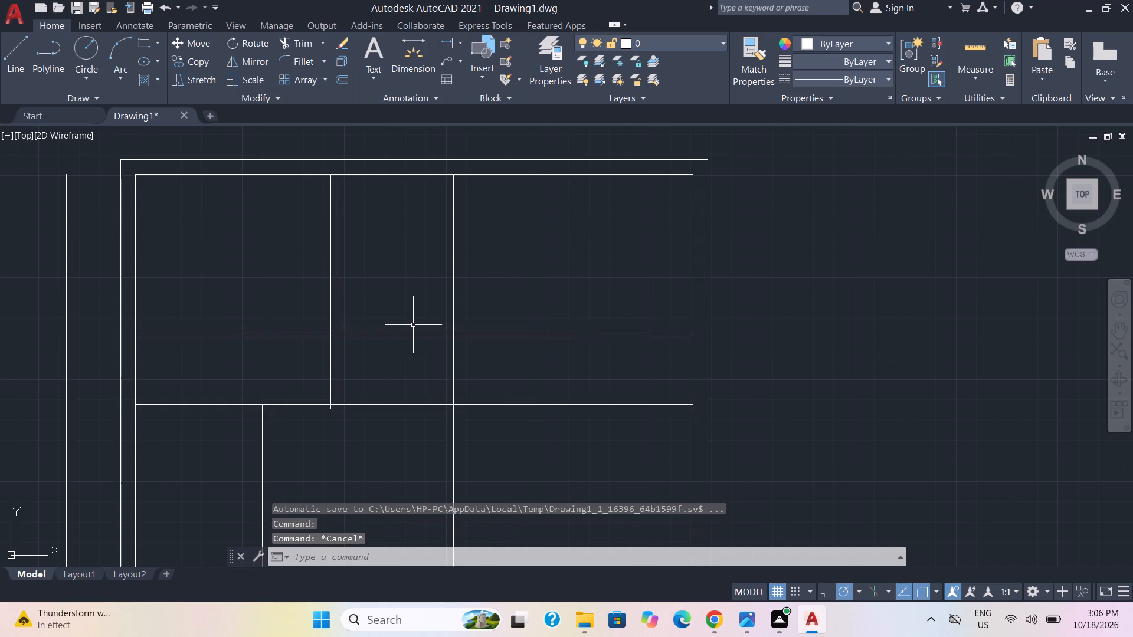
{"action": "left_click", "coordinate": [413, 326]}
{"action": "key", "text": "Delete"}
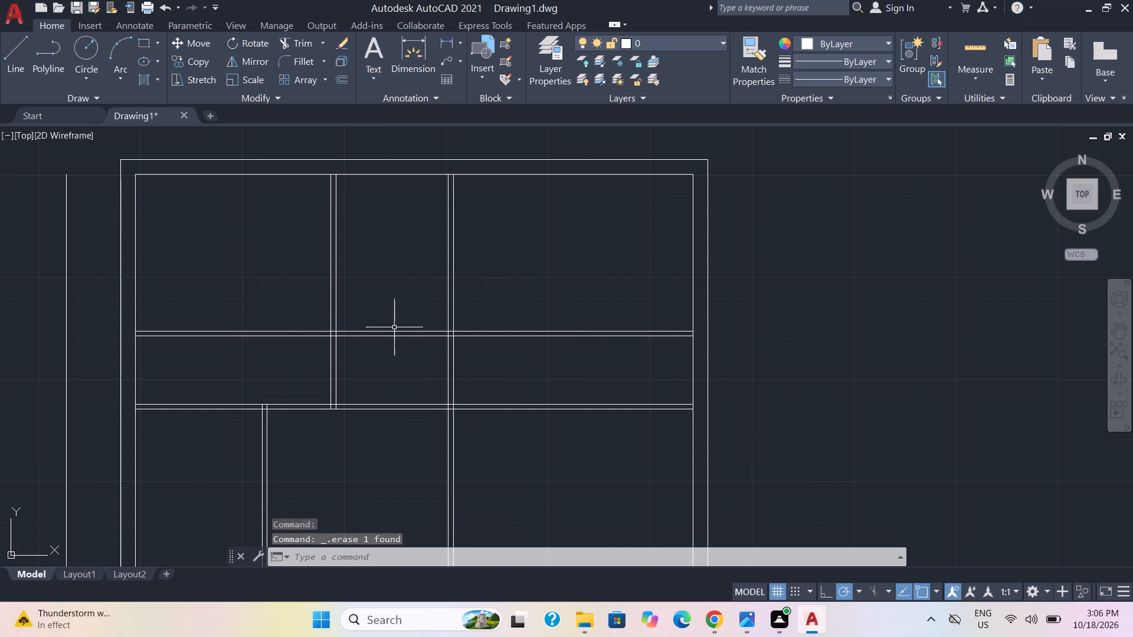
Measure the upper middle room again with Quick Measure, down to the new partition.
{"action": "left_click", "coordinate": [978, 53]}
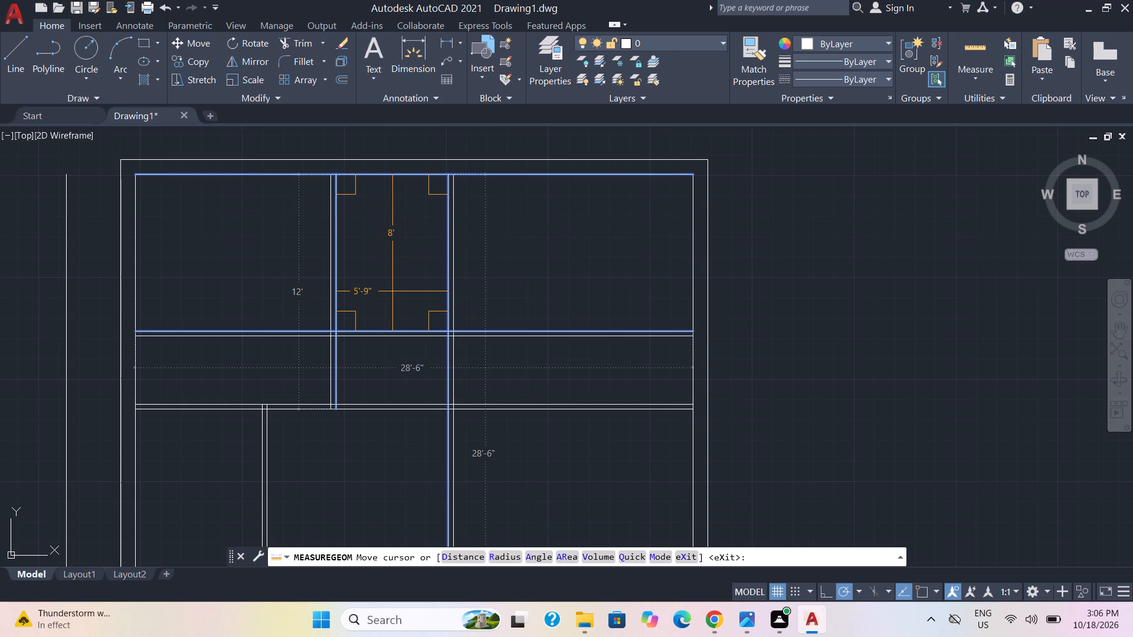
{"action": "key", "text": "Escape"}
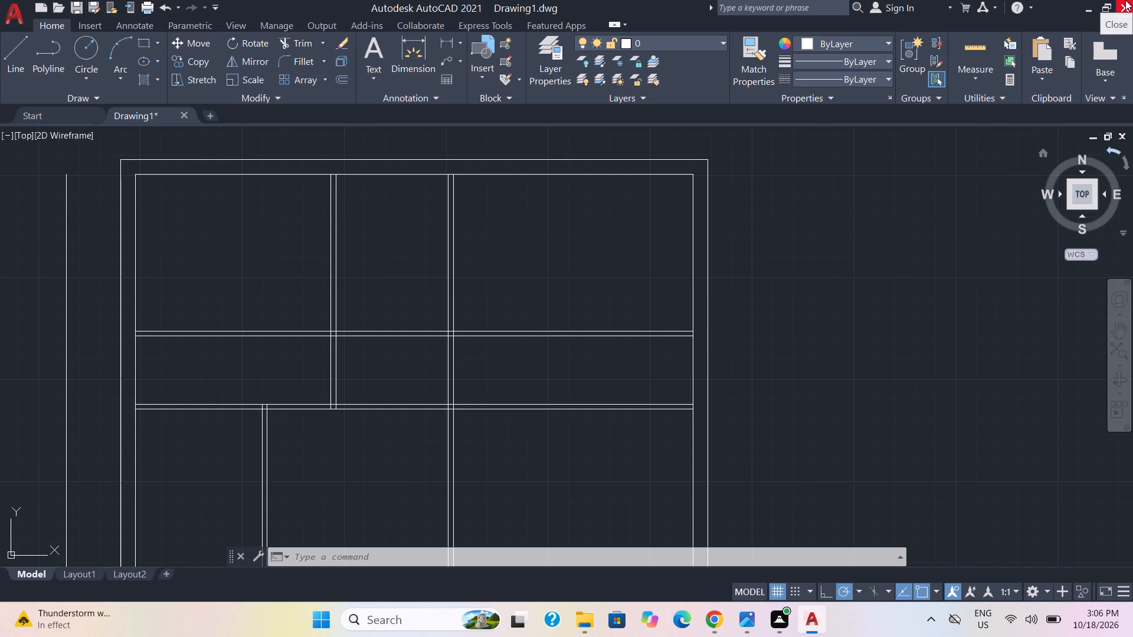
Erase the stray vertical line outside the left exterior wall of the plan.
{"action": "scroll", "coordinate": [335, 398], "scroll_direction": "down", "scroll_amount": 1}
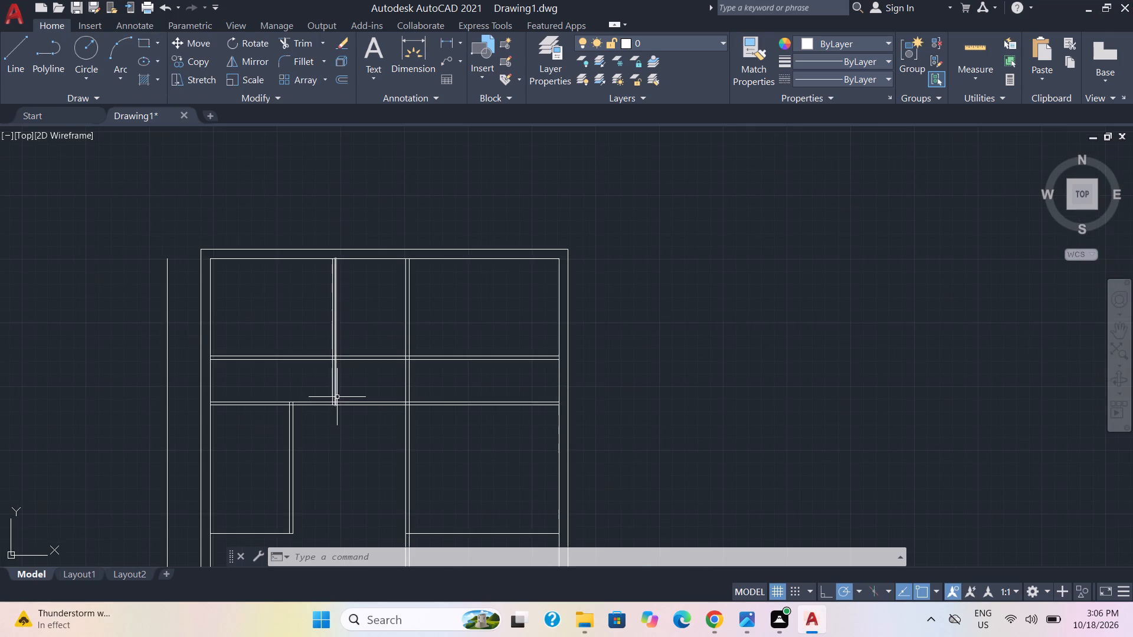
{"action": "middle_click_drag", "start_coordinate": [339, 397], "coordinate": [453, 316]}
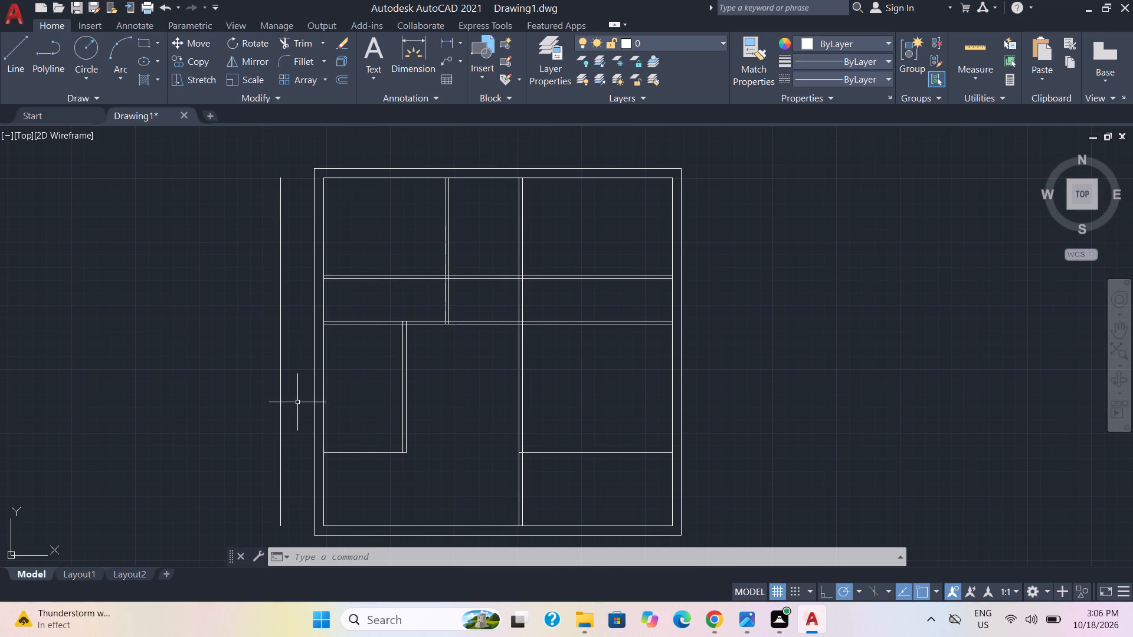
{"action": "left_click", "coordinate": [280, 400]}
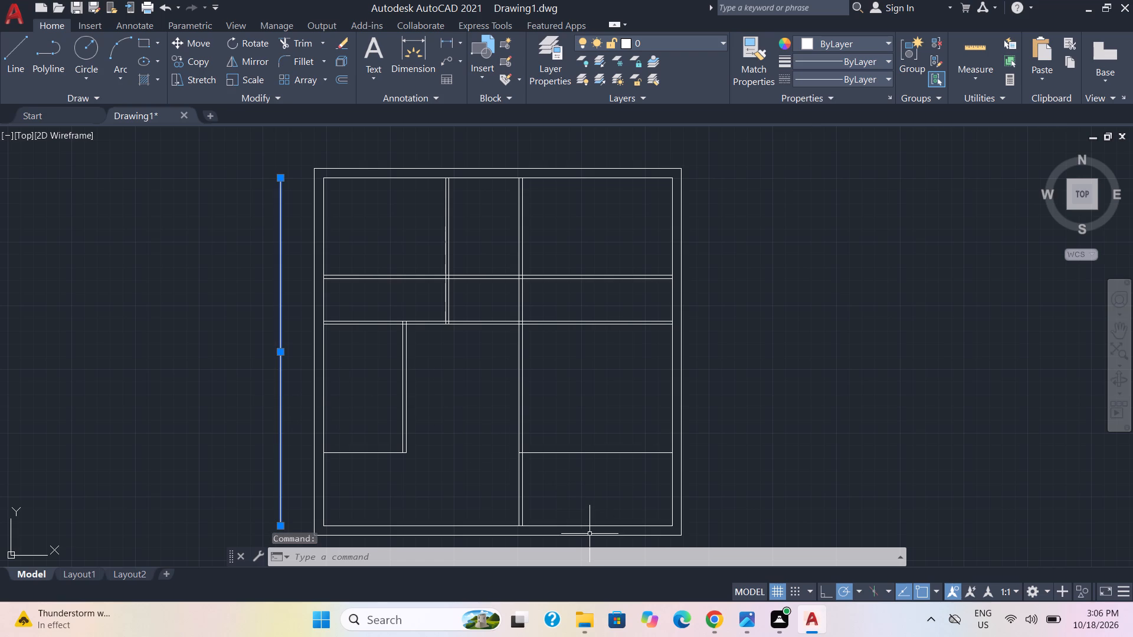
{"action": "key", "text": "Delete"}
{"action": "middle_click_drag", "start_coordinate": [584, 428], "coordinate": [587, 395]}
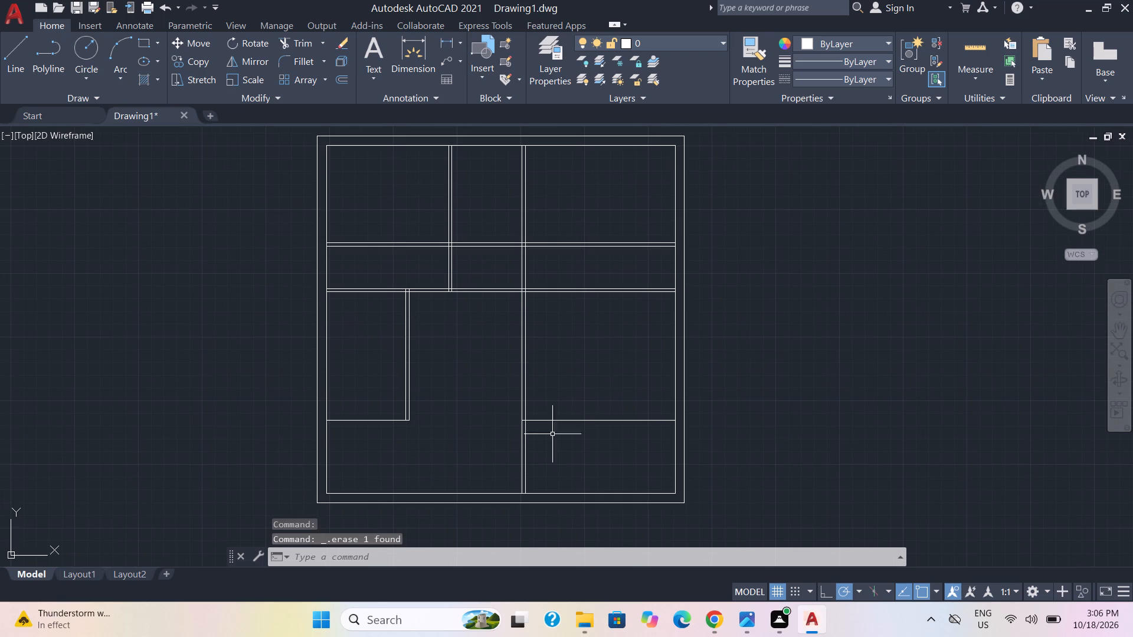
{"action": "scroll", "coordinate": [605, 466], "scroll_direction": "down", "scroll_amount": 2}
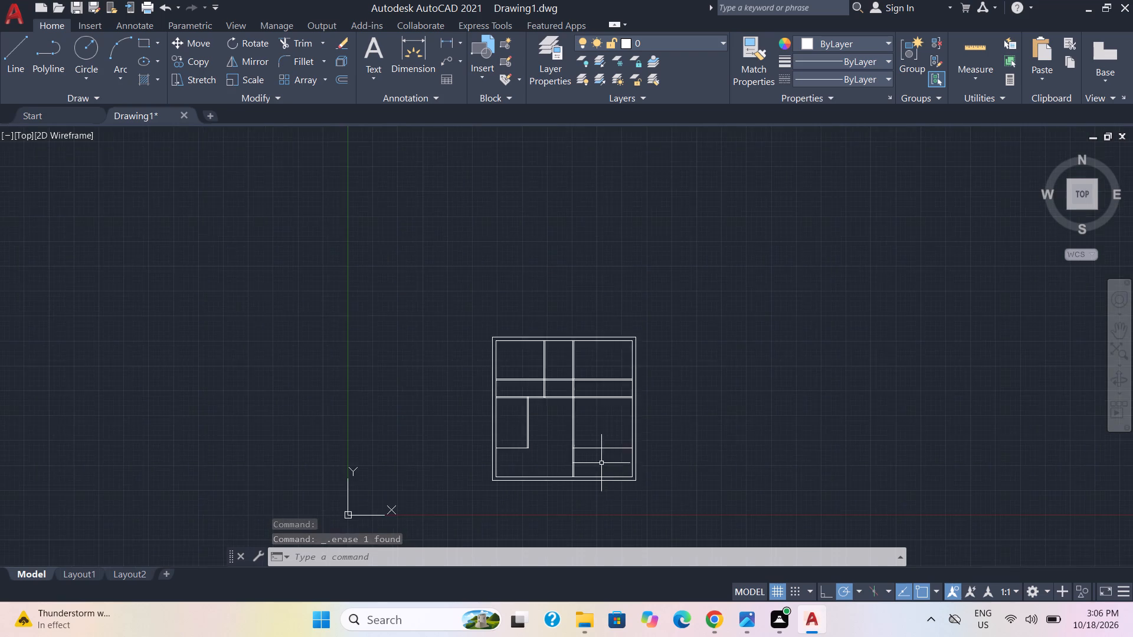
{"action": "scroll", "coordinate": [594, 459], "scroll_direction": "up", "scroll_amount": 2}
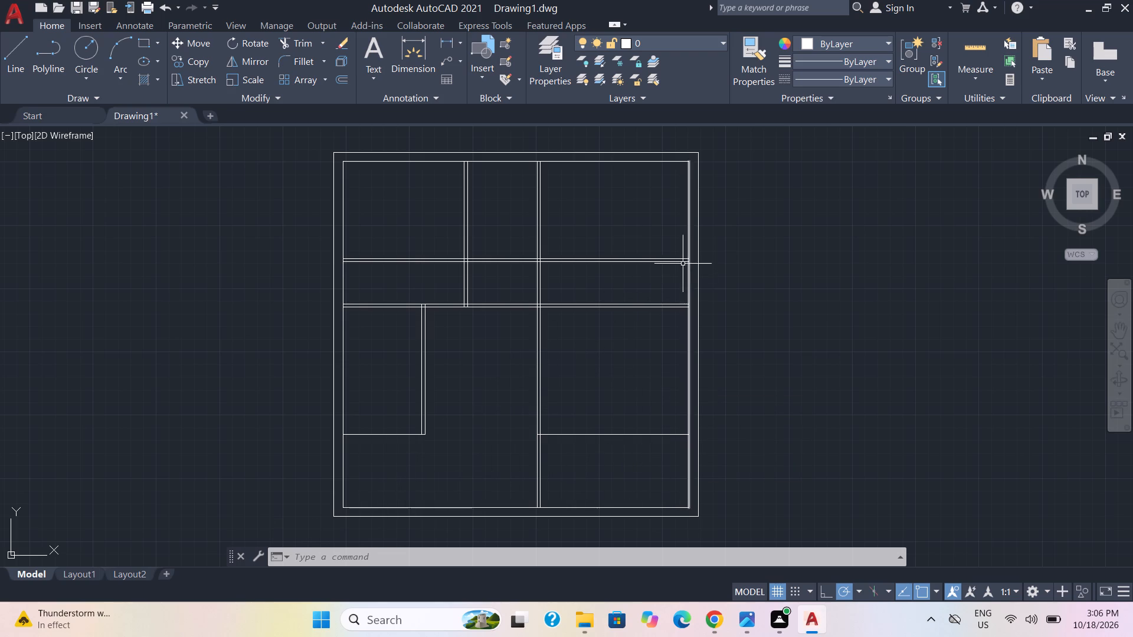
Trim the upper horizontal partition out of the upper right room and the lower one out of the middle passage.
{"action": "left_click", "coordinate": [307, 44]}
{"action": "left_click_drag", "start_coordinate": [607, 286], "coordinate": [586, 248]}
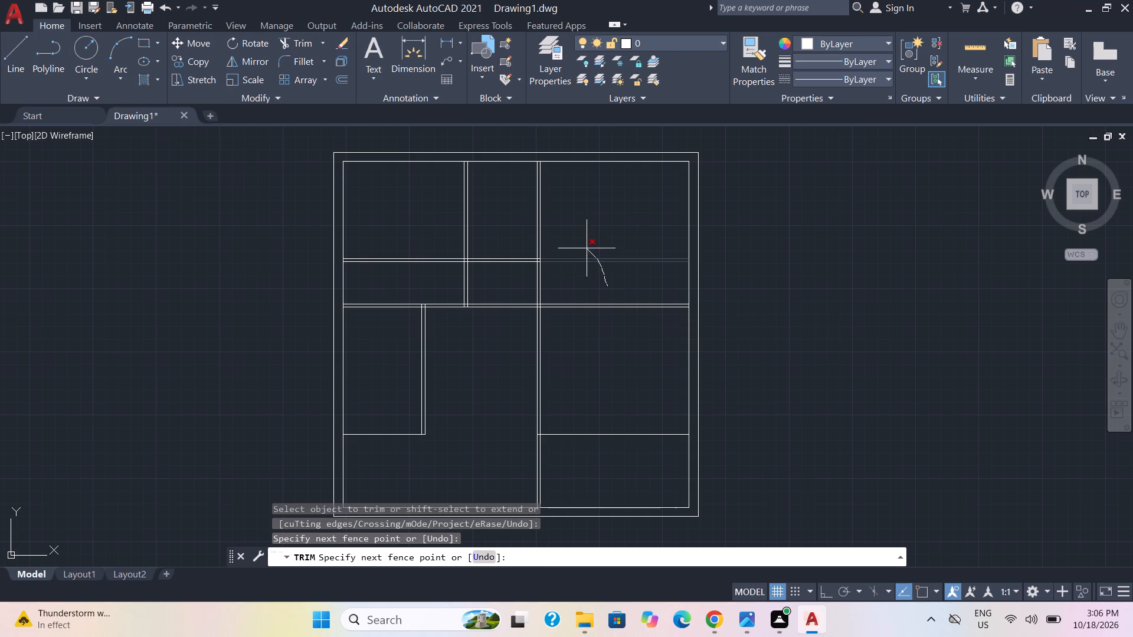
{"action": "left_click_drag", "start_coordinate": [586, 248], "coordinate": [581, 244]}
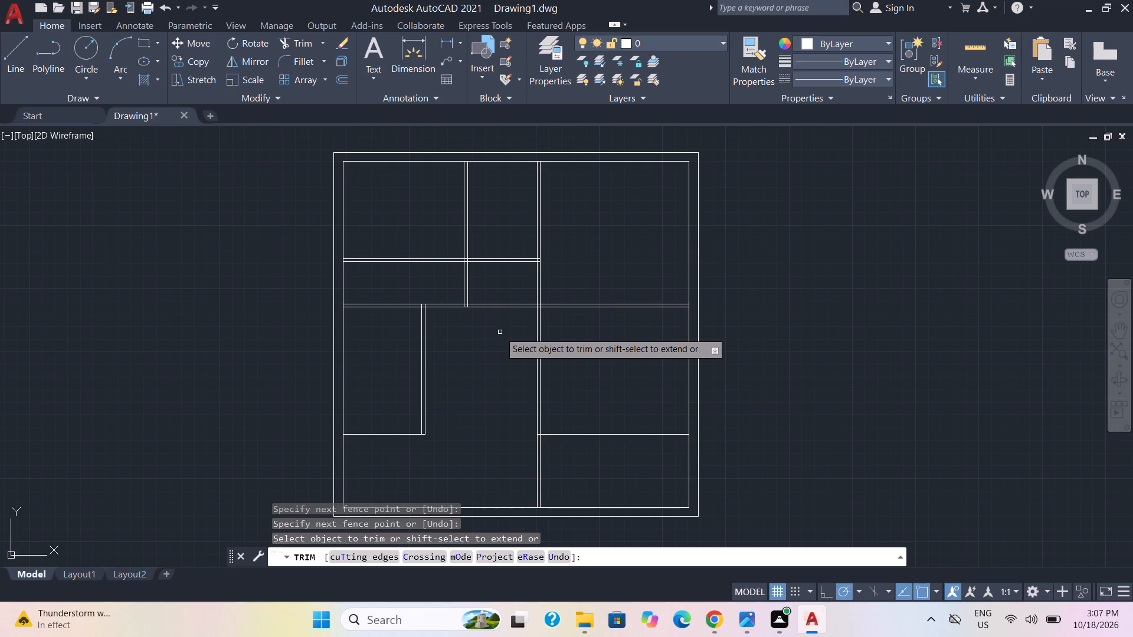
{"action": "left_click_drag", "start_coordinate": [514, 323], "coordinate": [516, 295]}
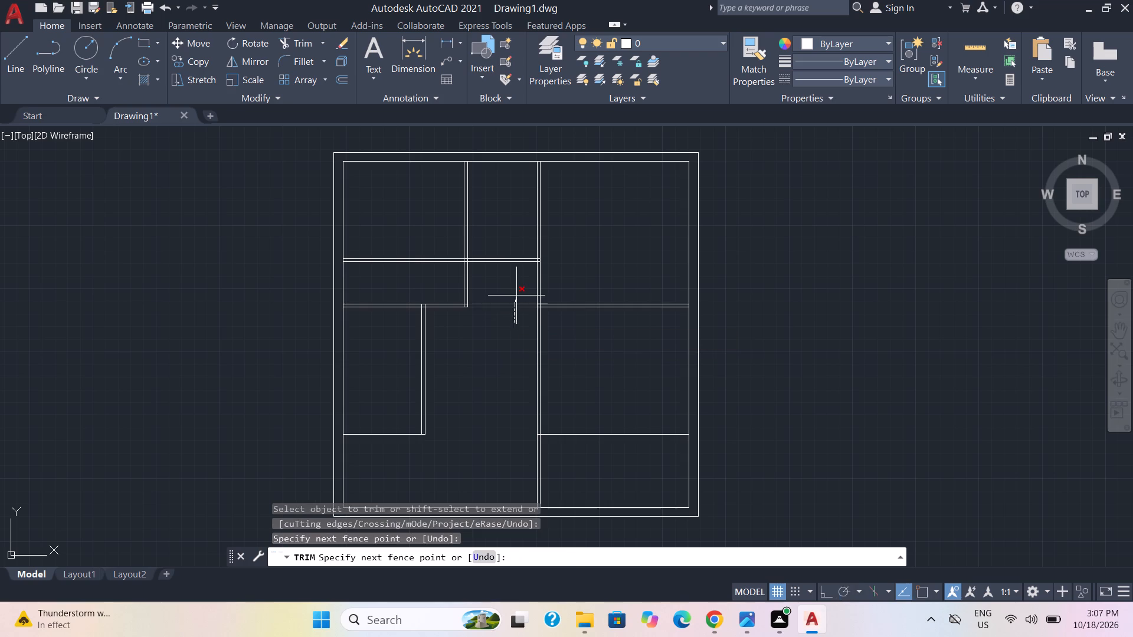
{"action": "left_click_drag", "start_coordinate": [516, 295], "coordinate": [516, 294]}
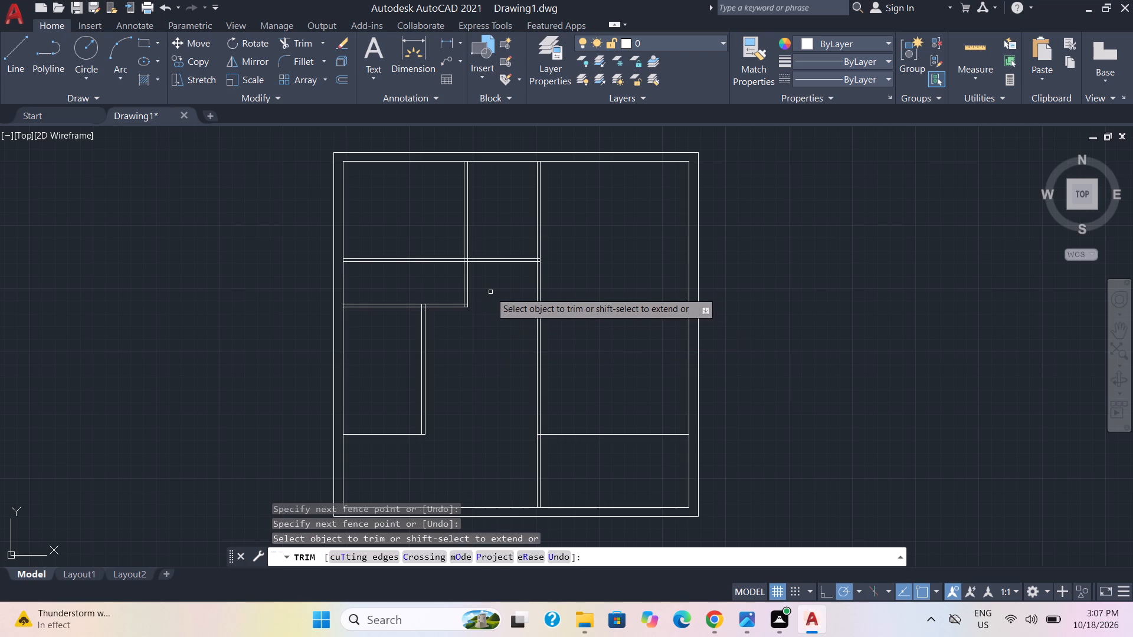
{"action": "key", "text": "Escape"}
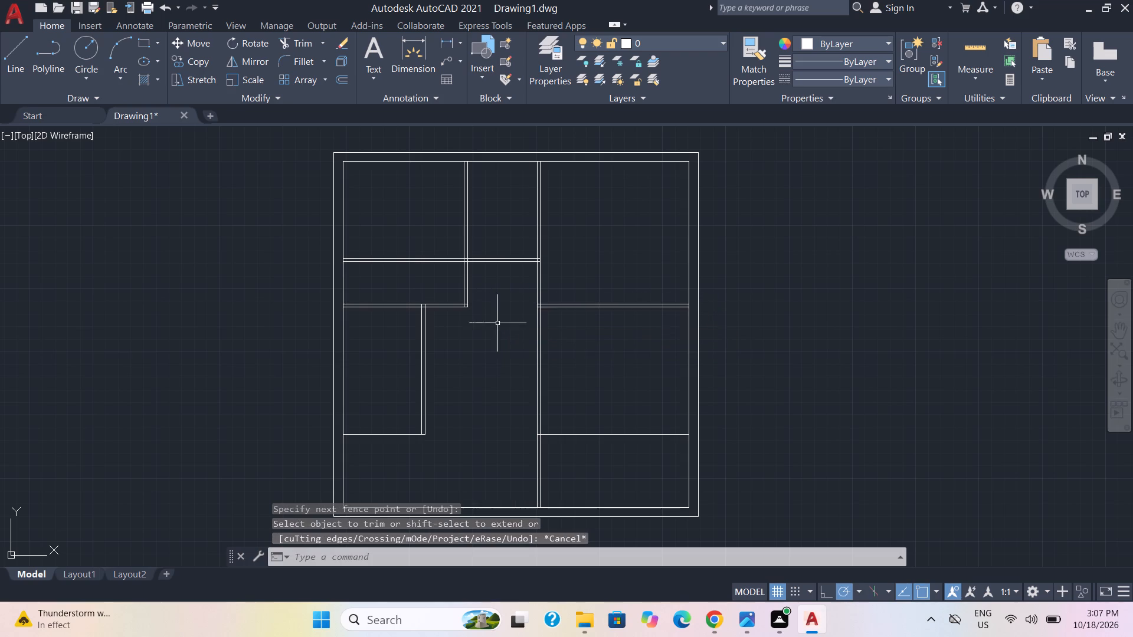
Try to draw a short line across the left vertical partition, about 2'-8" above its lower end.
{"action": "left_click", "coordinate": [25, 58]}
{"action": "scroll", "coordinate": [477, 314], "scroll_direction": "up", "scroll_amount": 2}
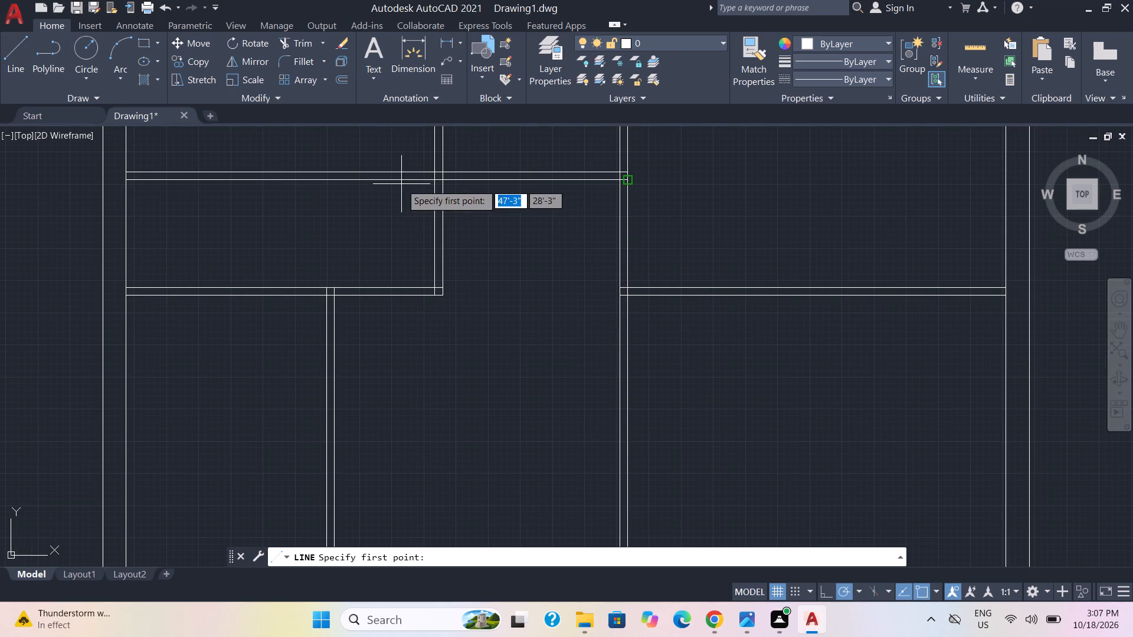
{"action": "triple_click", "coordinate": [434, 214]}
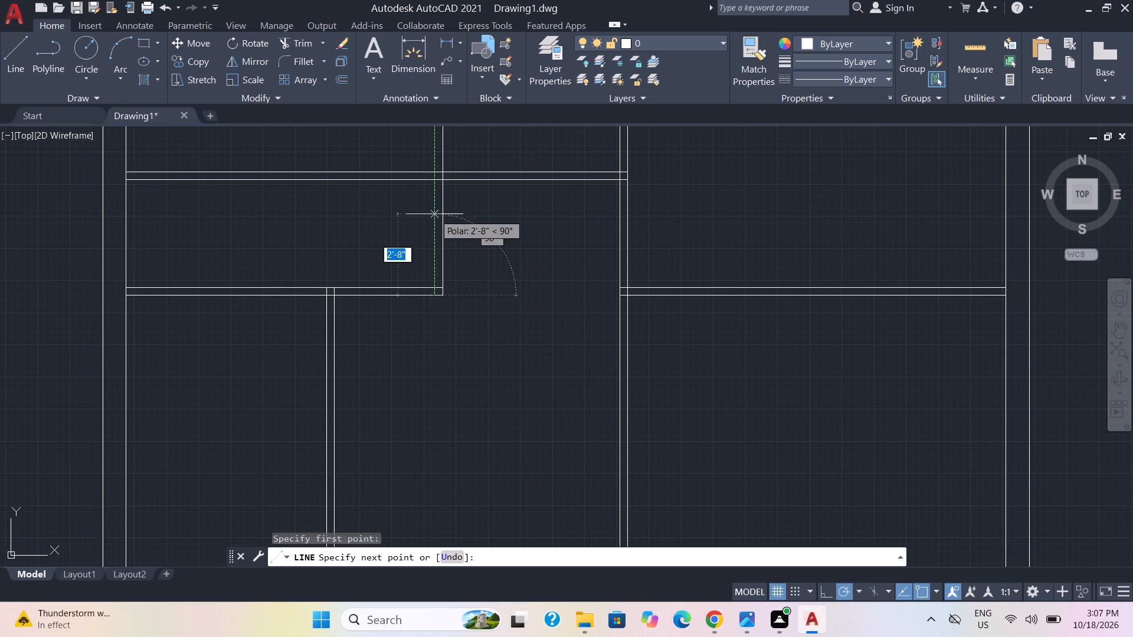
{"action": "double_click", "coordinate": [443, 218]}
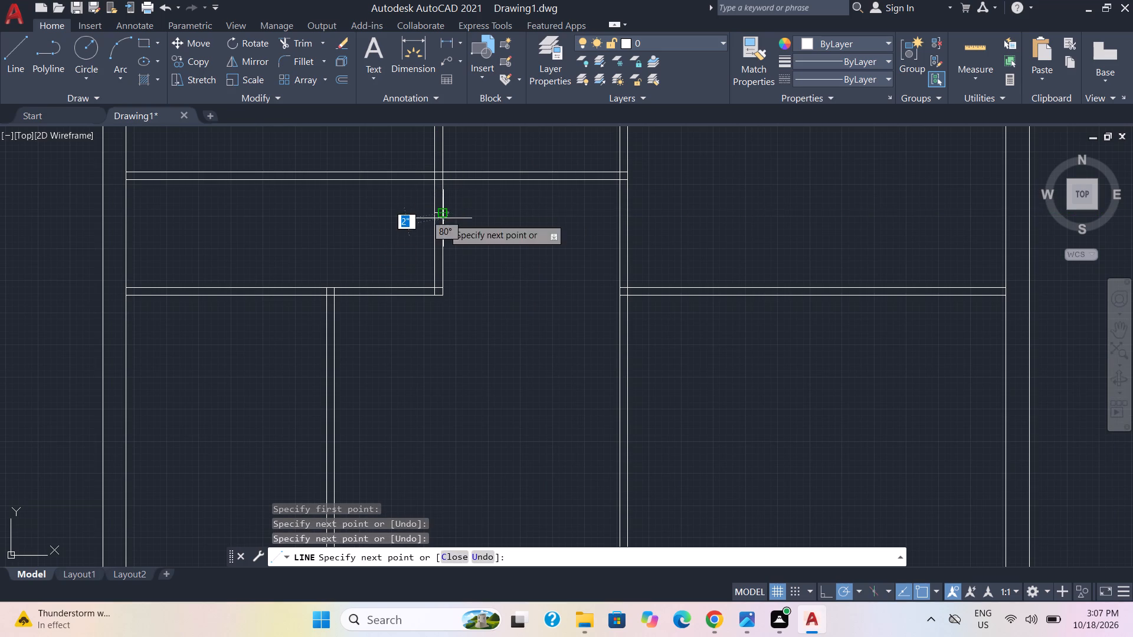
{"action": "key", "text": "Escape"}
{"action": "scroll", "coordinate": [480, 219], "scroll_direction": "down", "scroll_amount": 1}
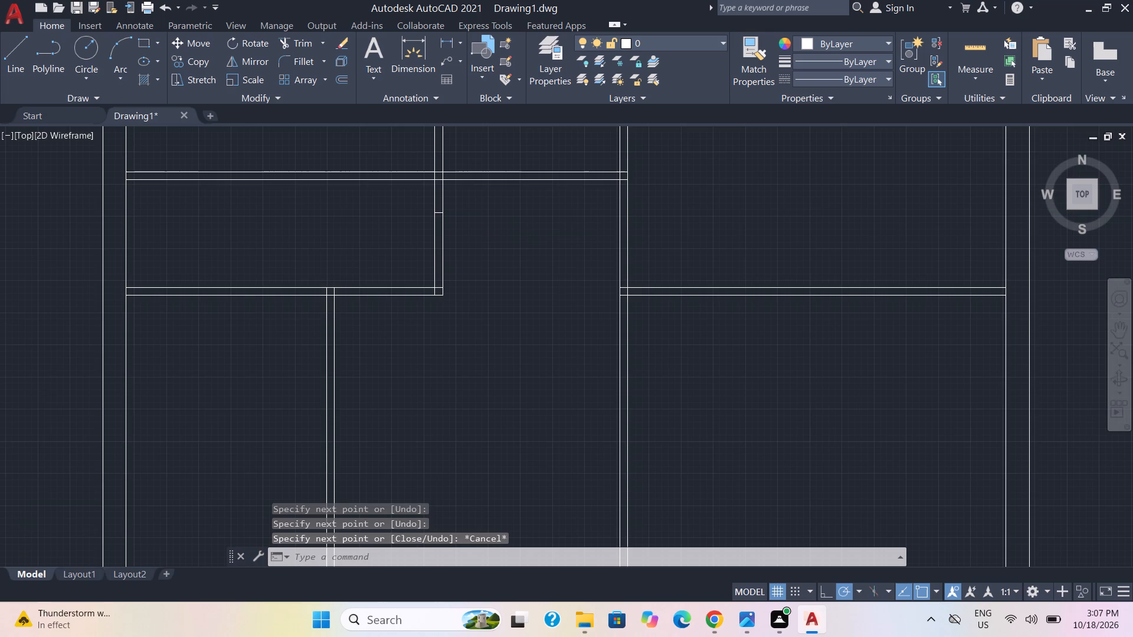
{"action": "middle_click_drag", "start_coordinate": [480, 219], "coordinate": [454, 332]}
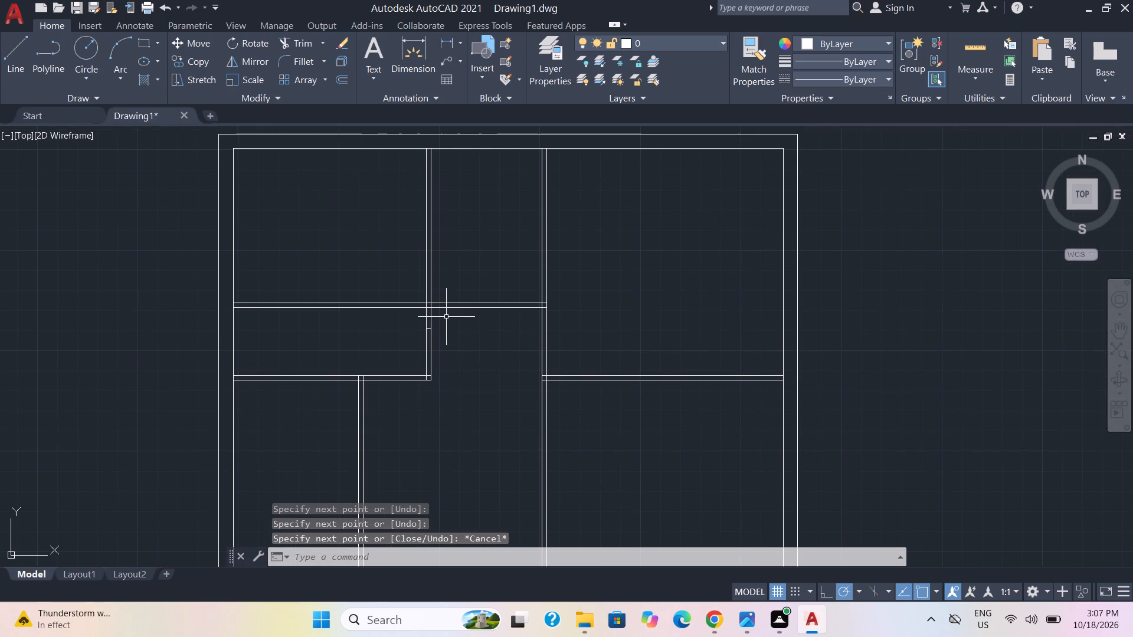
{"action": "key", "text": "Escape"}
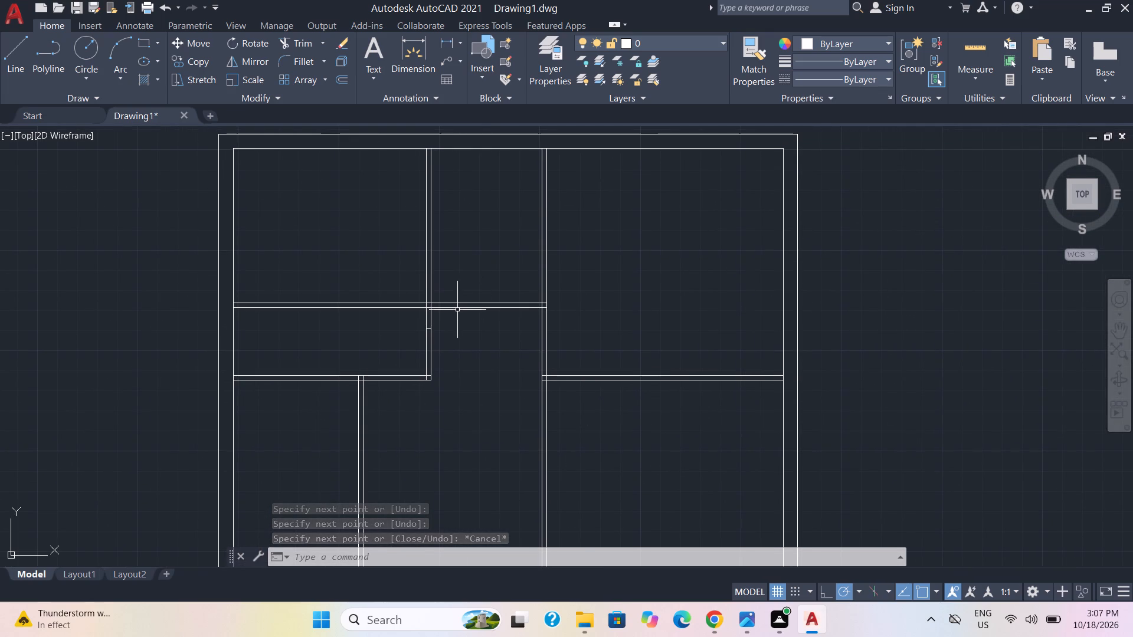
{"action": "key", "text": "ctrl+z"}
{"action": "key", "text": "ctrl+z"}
Trim the upper horizontal partition's two lines out of the upper left room.
{"action": "scroll", "coordinate": [471, 250], "scroll_direction": "up", "scroll_amount": 1}
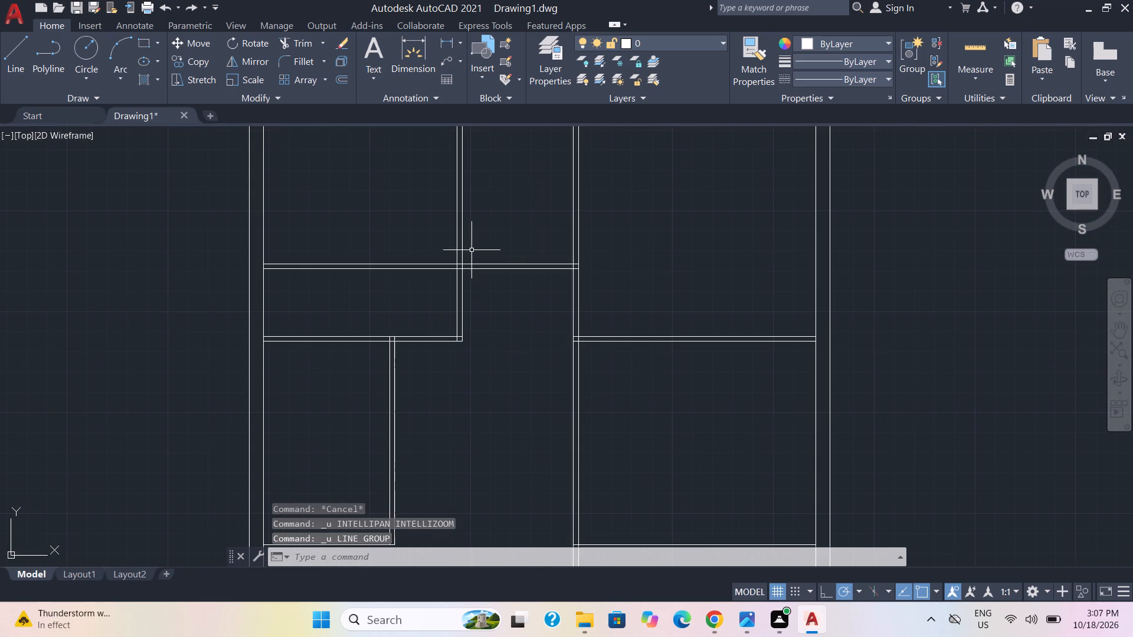
{"action": "scroll", "coordinate": [471, 250], "scroll_direction": "up", "scroll_amount": 1}
{"action": "middle_click_drag", "start_coordinate": [471, 277], "coordinate": [450, 389]}
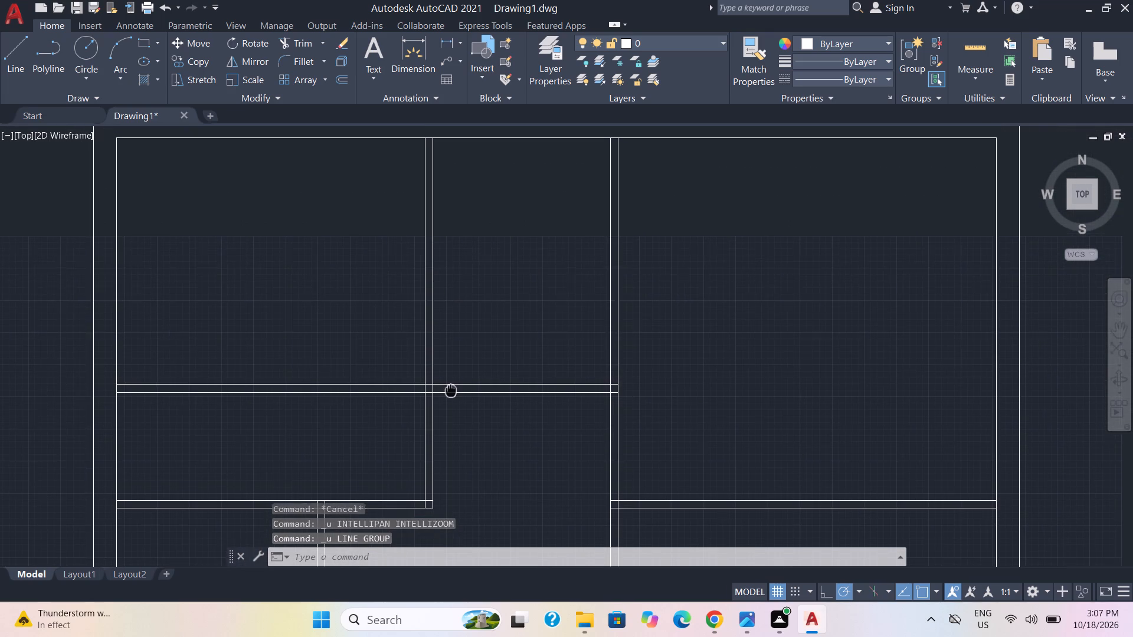
{"action": "middle_click_drag", "start_coordinate": [450, 389], "coordinate": [451, 367]}
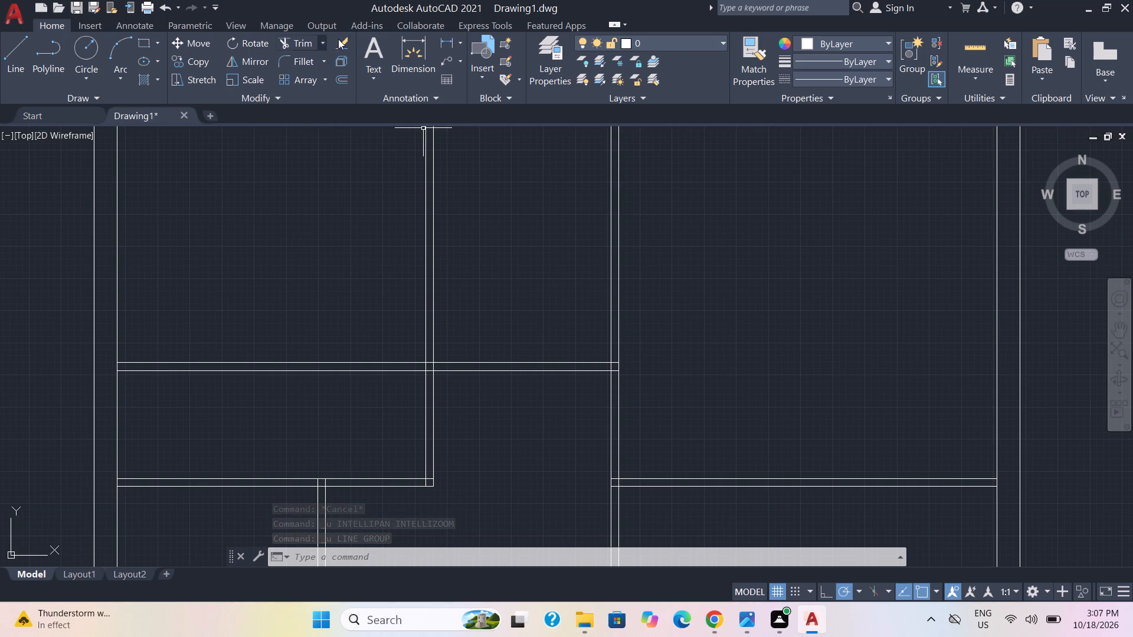
{"action": "left_click", "coordinate": [287, 45]}
{"action": "left_click_drag", "start_coordinate": [268, 333], "coordinate": [276, 398]}
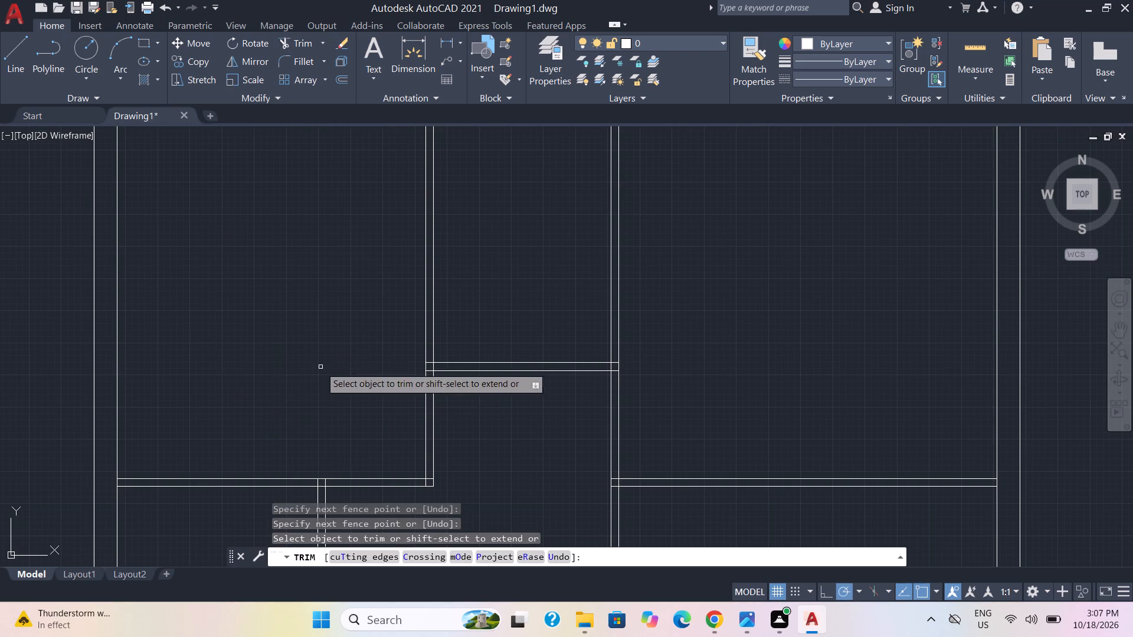
Trim the overlapping lines at both ends of the upper middle room's lower partition where it meets the vertical partitions.
{"action": "scroll", "coordinate": [512, 398], "scroll_direction": "down", "scroll_amount": 1}
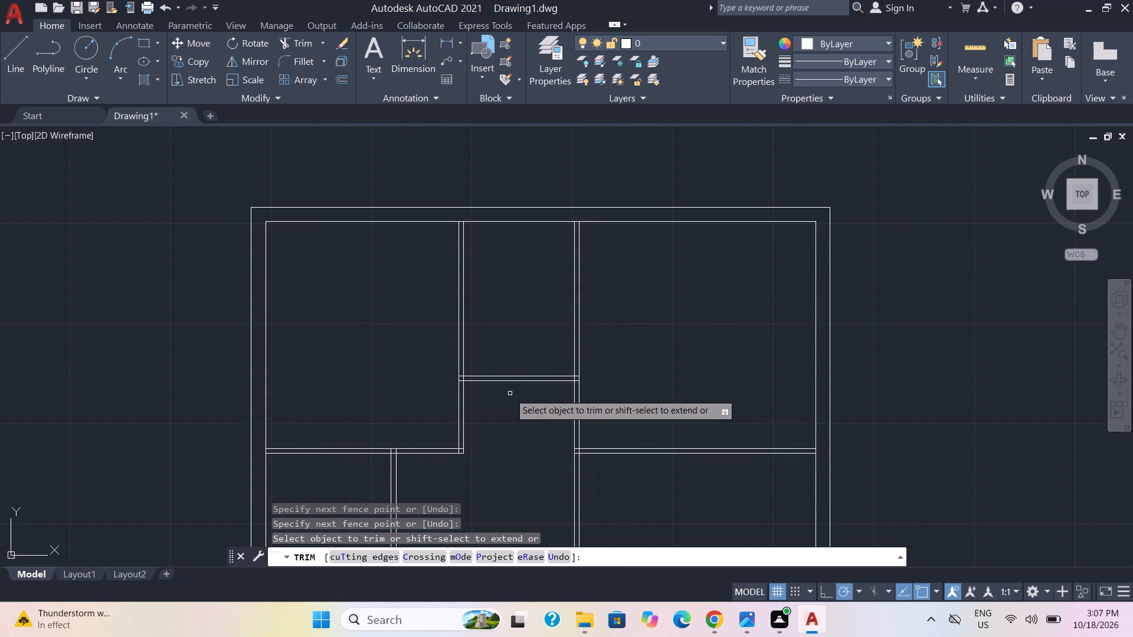
{"action": "scroll", "coordinate": [464, 382], "scroll_direction": "up", "scroll_amount": 3}
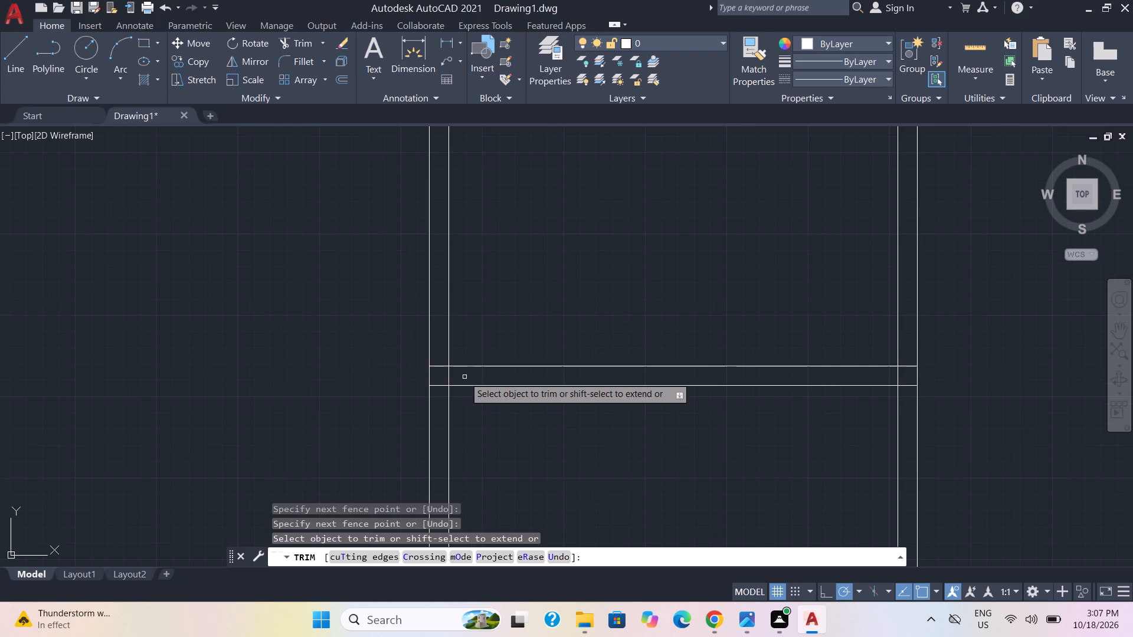
{"action": "left_click_drag", "start_coordinate": [439, 357], "coordinate": [438, 370]}
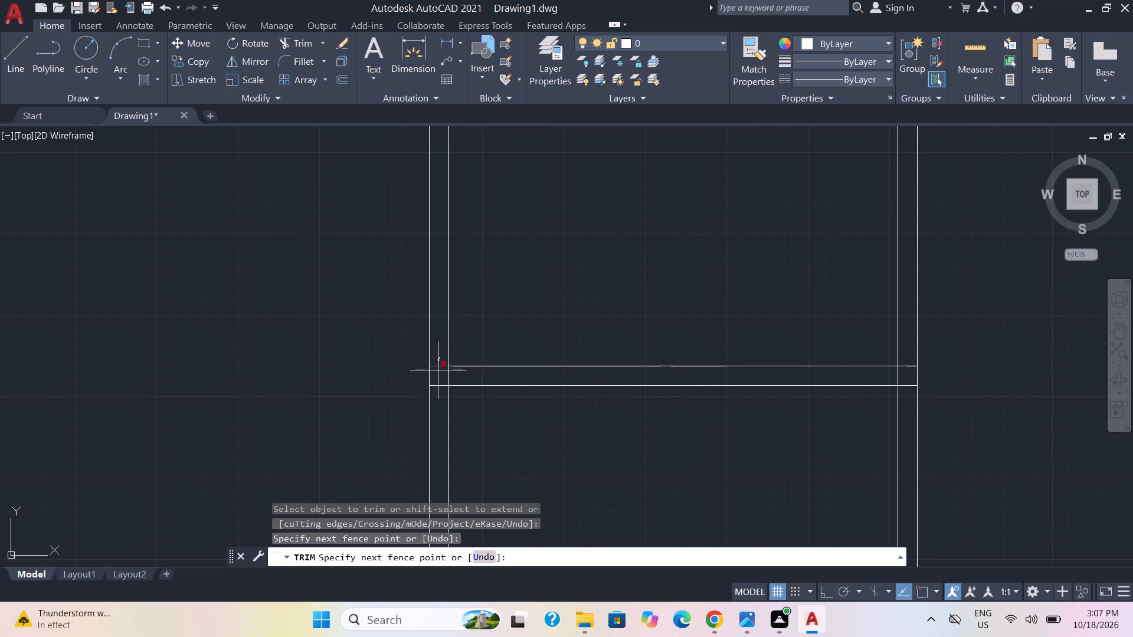
{"action": "left_click_drag", "start_coordinate": [438, 370], "coordinate": [439, 399]}
{"action": "scroll", "coordinate": [465, 370], "scroll_direction": "down", "scroll_amount": 2}
{"action": "middle_click_drag", "start_coordinate": [475, 398], "coordinate": [392, 381]}
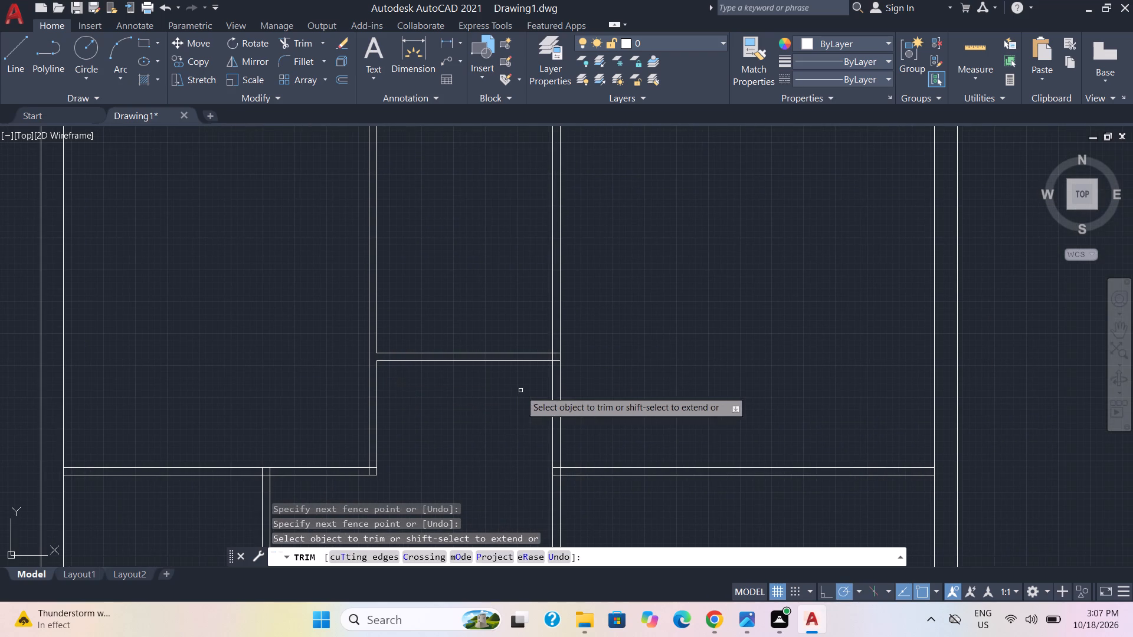
{"action": "scroll", "coordinate": [551, 360], "scroll_direction": "up", "scroll_amount": 3}
{"action": "left_click_drag", "start_coordinate": [554, 327], "coordinate": [550, 341]}
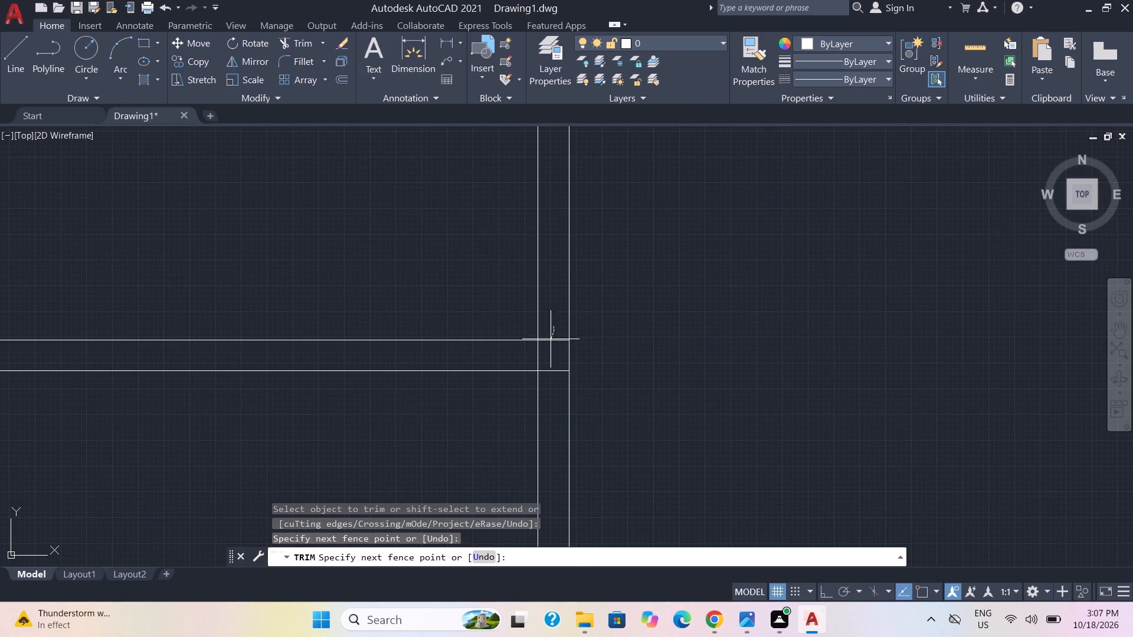
{"action": "left_click_drag", "start_coordinate": [550, 341], "coordinate": [545, 377]}
Draw a short line across the left vertical partition, just below its junction with the upper middle room's horizontal partition.
{"action": "scroll", "coordinate": [490, 355], "scroll_direction": "down", "scroll_amount": 3}
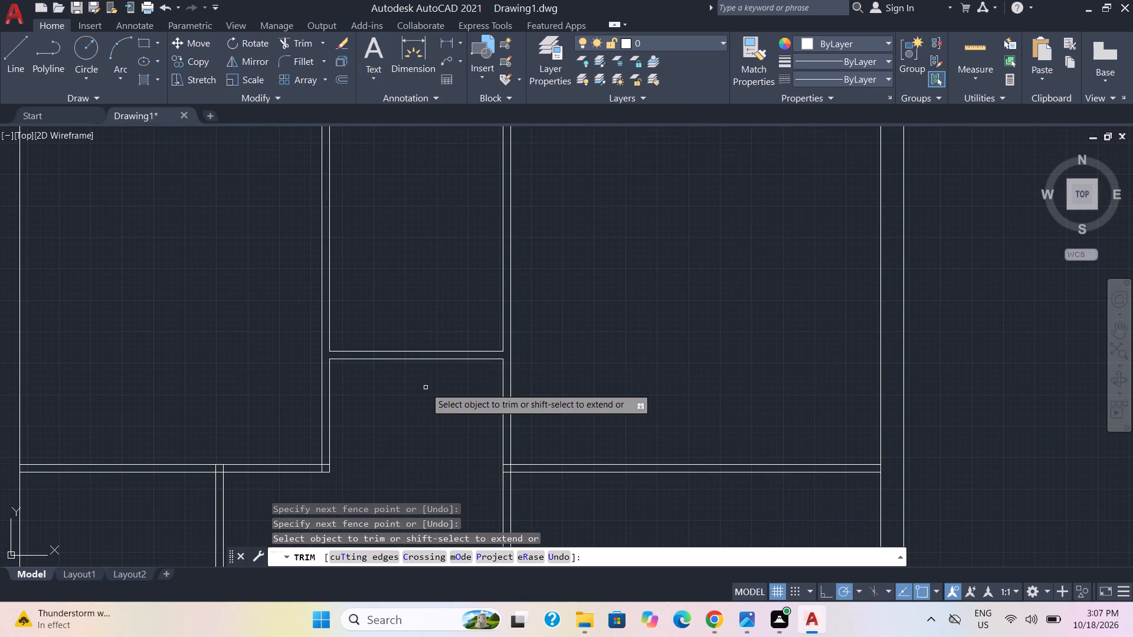
{"action": "scroll", "coordinate": [425, 388], "scroll_direction": "down", "scroll_amount": 1}
{"action": "middle_click_drag", "start_coordinate": [419, 381], "coordinate": [441, 380]}
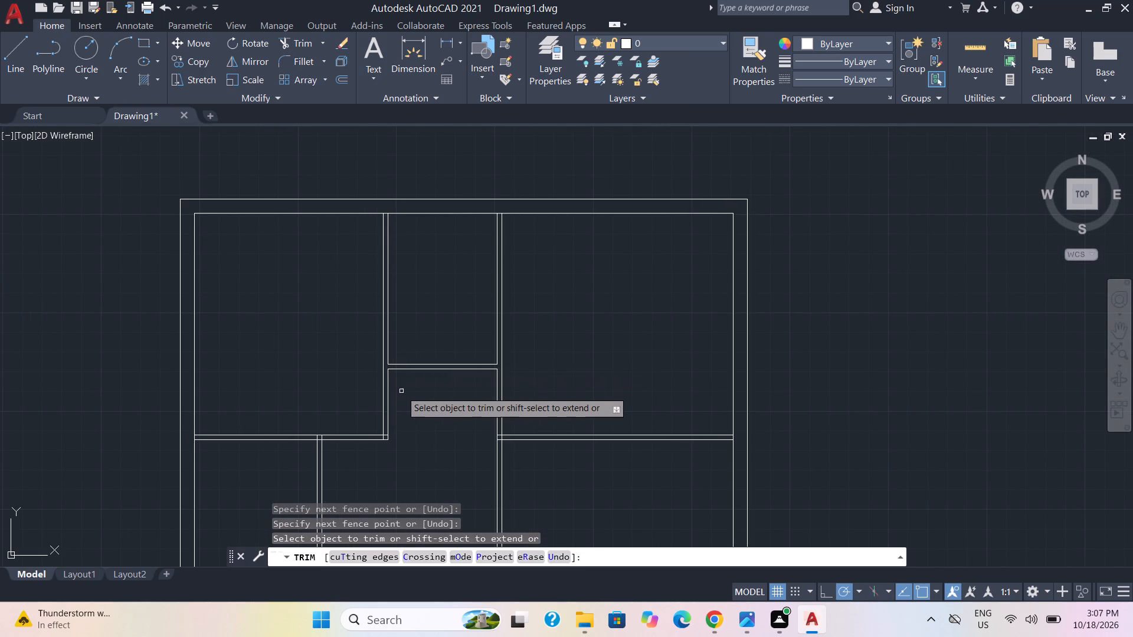
{"action": "scroll", "coordinate": [398, 389], "scroll_direction": "up", "scroll_amount": 2}
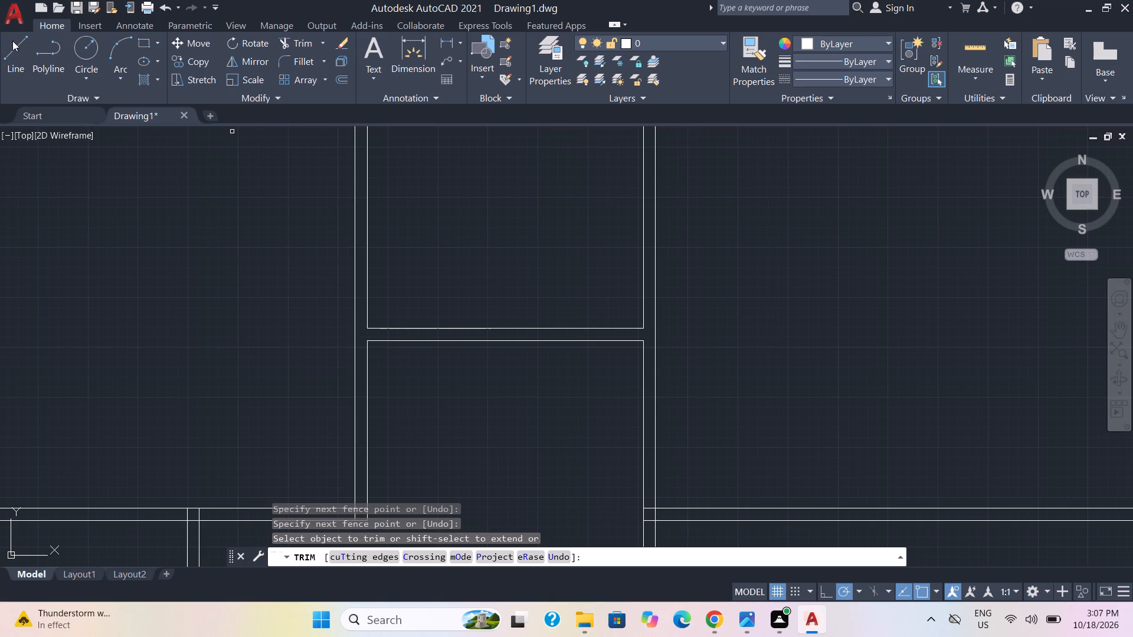
{"action": "left_click", "coordinate": [12, 41]}
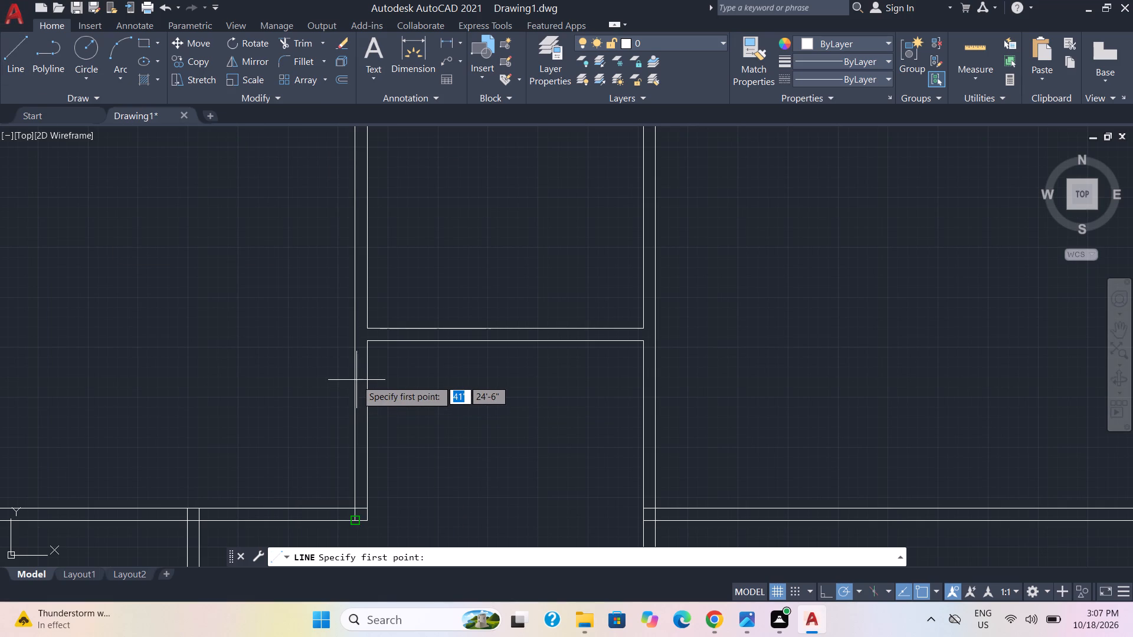
{"action": "triple_click", "coordinate": [354, 369]}
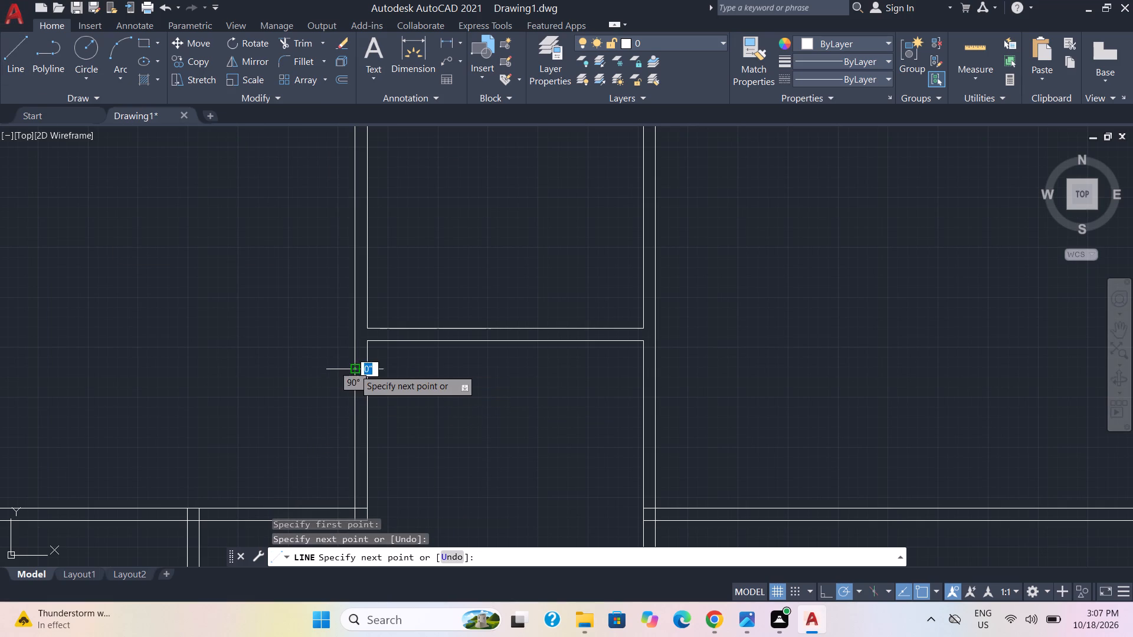
{"action": "double_click", "coordinate": [365, 369]}
{"action": "key", "text": "Escape"}
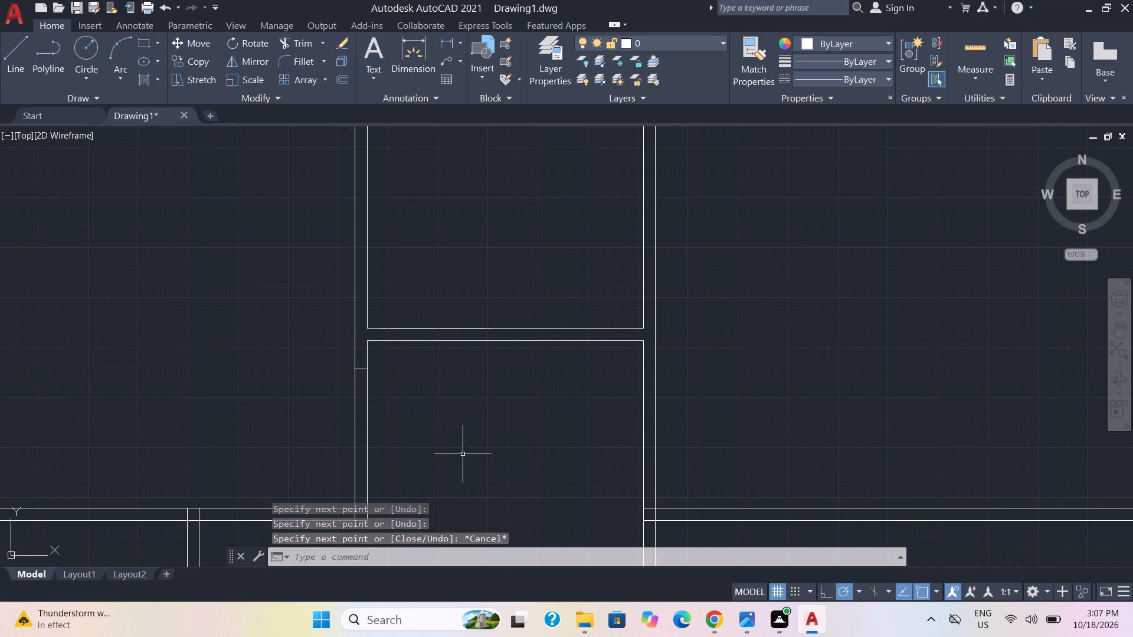
Trim the vertical partition below the short cross line to form an opening, including the leftover piece inside the lower horizontal partition's end.
{"action": "left_click", "coordinate": [305, 46]}
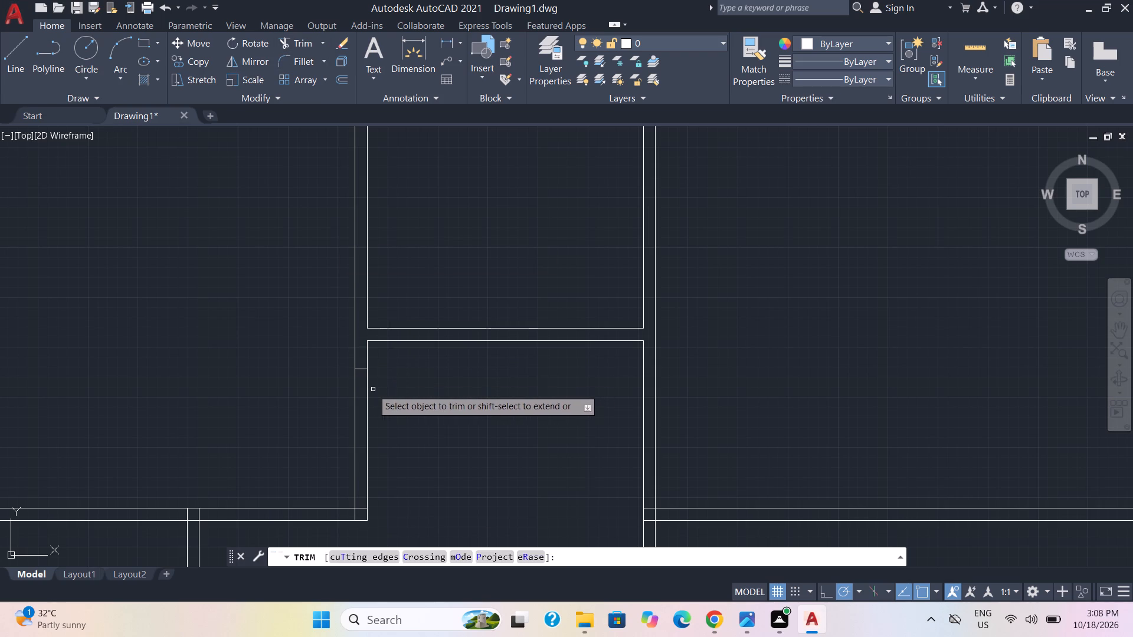
{"action": "left_click_drag", "start_coordinate": [323, 414], "coordinate": [378, 417]}
{"action": "scroll", "coordinate": [422, 442], "scroll_direction": "down", "scroll_amount": 3}
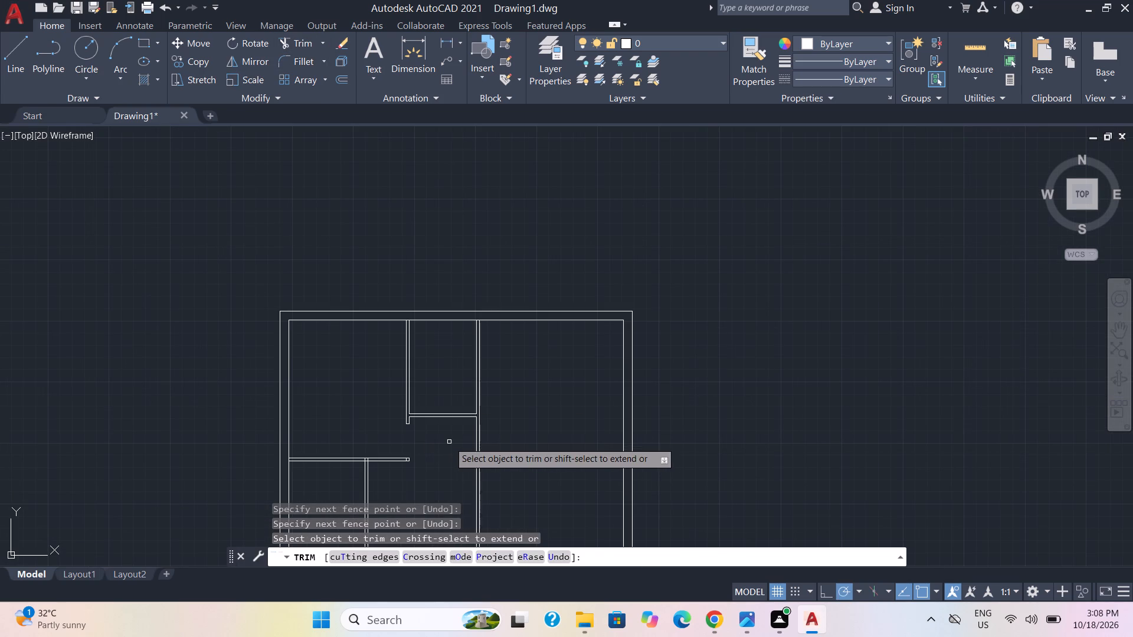
{"action": "scroll", "coordinate": [395, 452], "scroll_direction": "up", "scroll_amount": 5}
{"action": "middle_click_drag", "start_coordinate": [456, 485], "coordinate": [433, 321]}
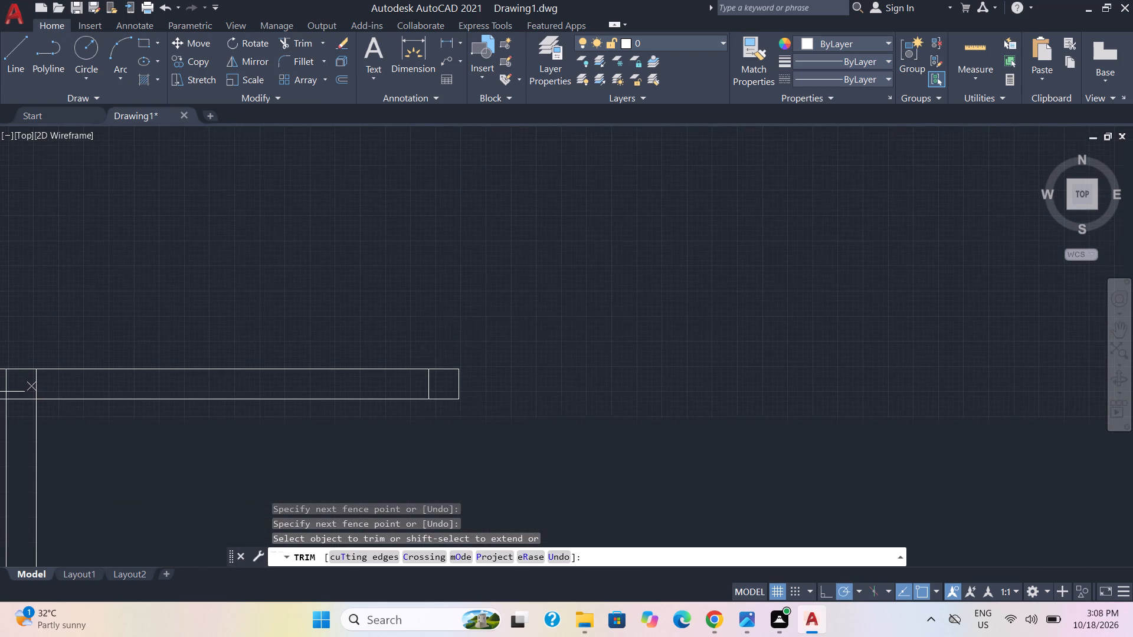
{"action": "left_click_drag", "start_coordinate": [420, 390], "coordinate": [433, 390]}
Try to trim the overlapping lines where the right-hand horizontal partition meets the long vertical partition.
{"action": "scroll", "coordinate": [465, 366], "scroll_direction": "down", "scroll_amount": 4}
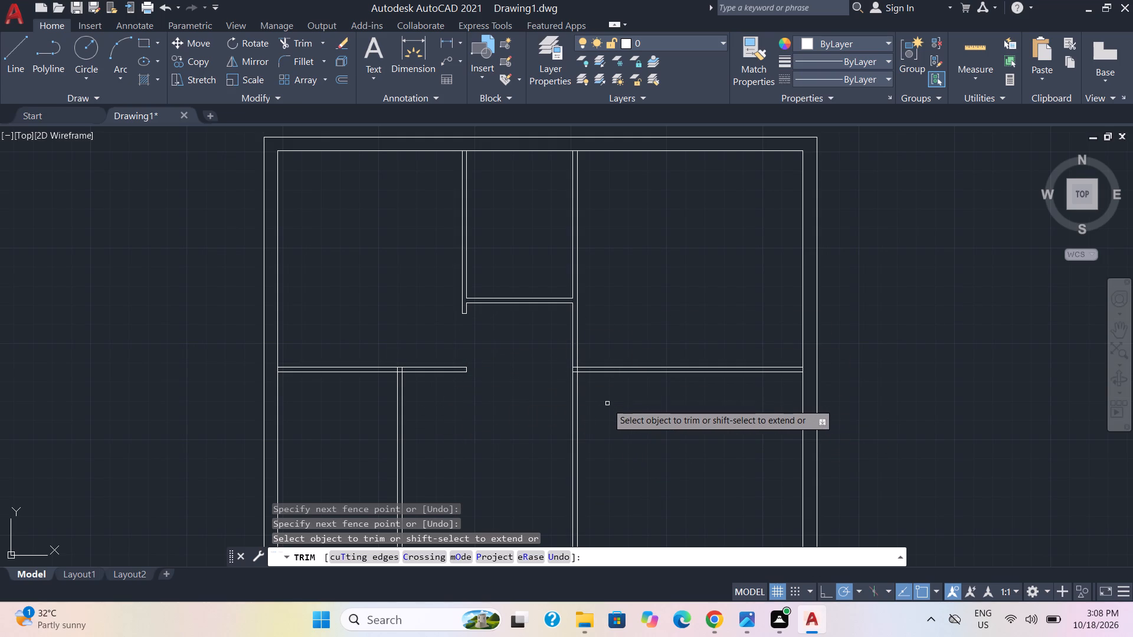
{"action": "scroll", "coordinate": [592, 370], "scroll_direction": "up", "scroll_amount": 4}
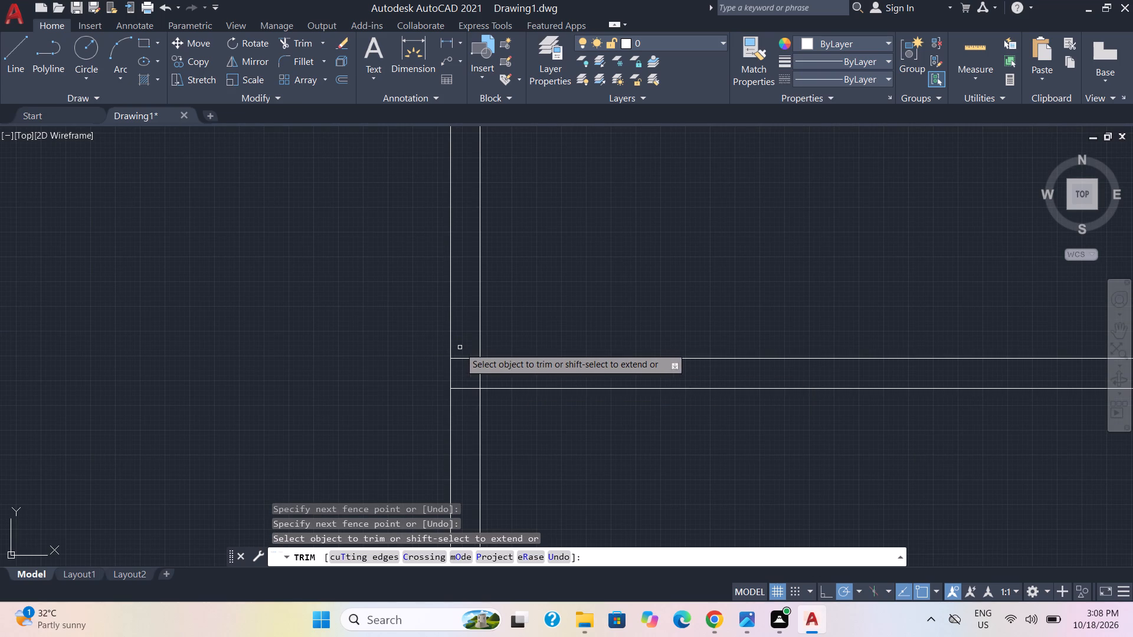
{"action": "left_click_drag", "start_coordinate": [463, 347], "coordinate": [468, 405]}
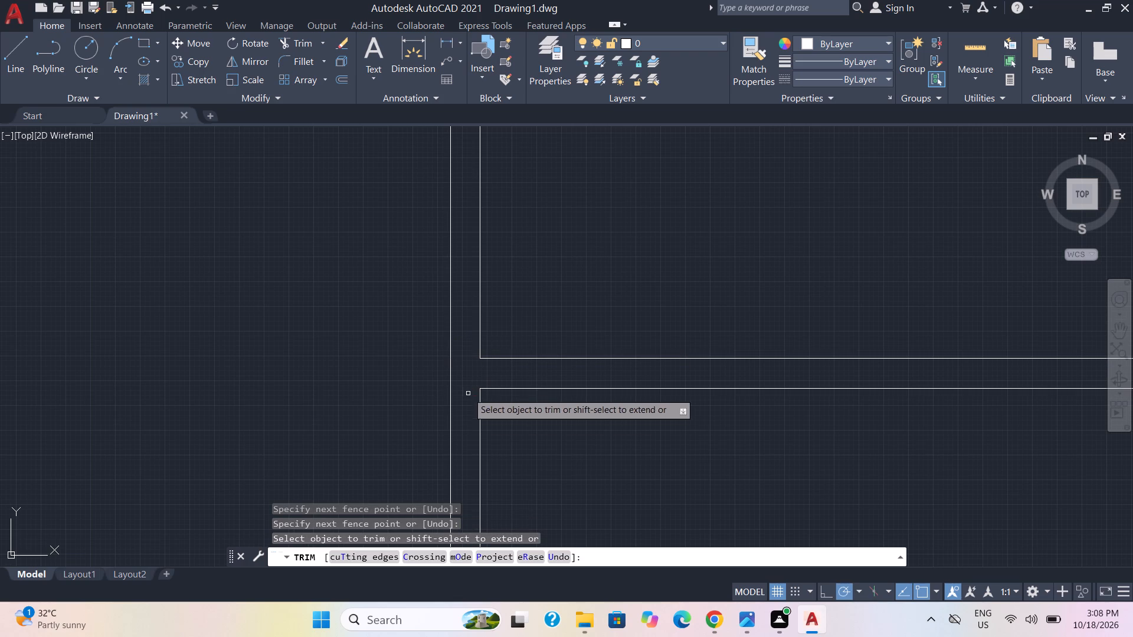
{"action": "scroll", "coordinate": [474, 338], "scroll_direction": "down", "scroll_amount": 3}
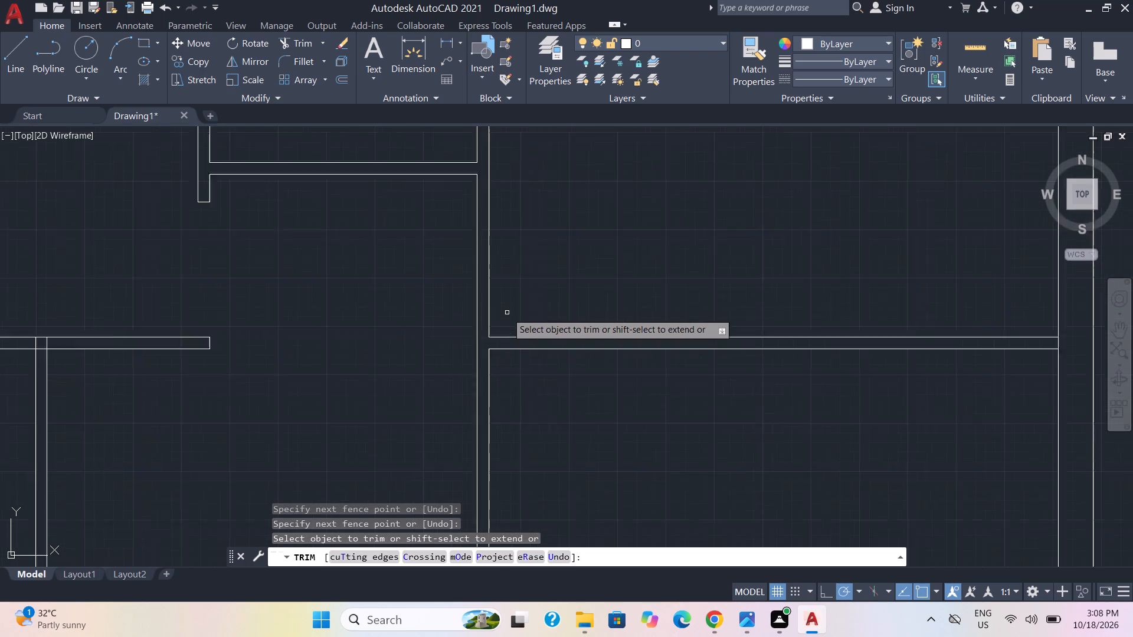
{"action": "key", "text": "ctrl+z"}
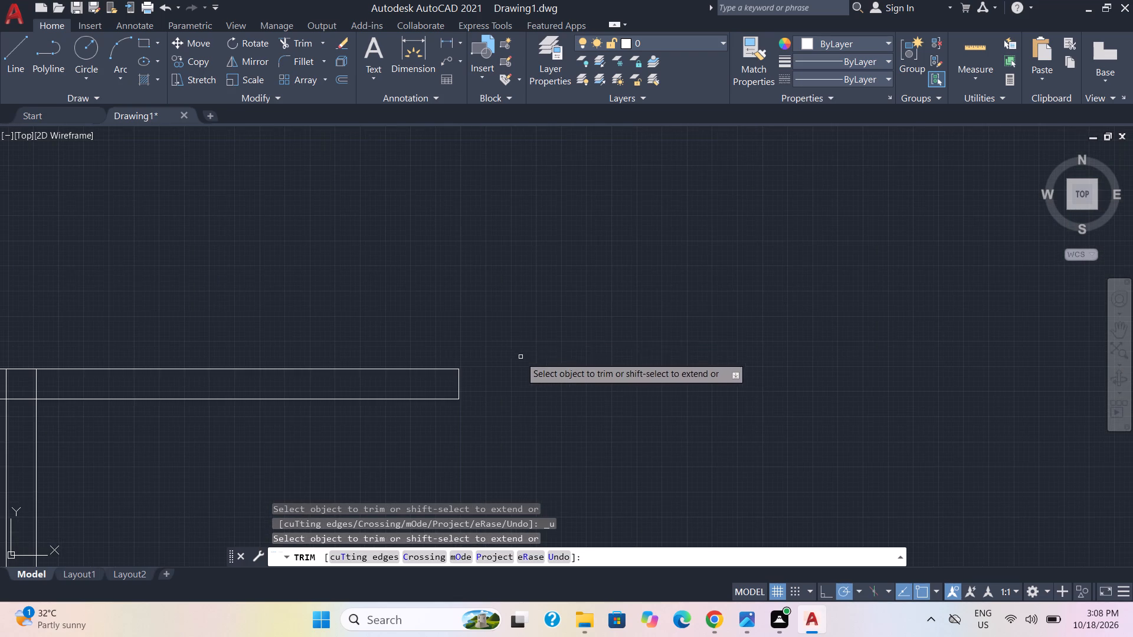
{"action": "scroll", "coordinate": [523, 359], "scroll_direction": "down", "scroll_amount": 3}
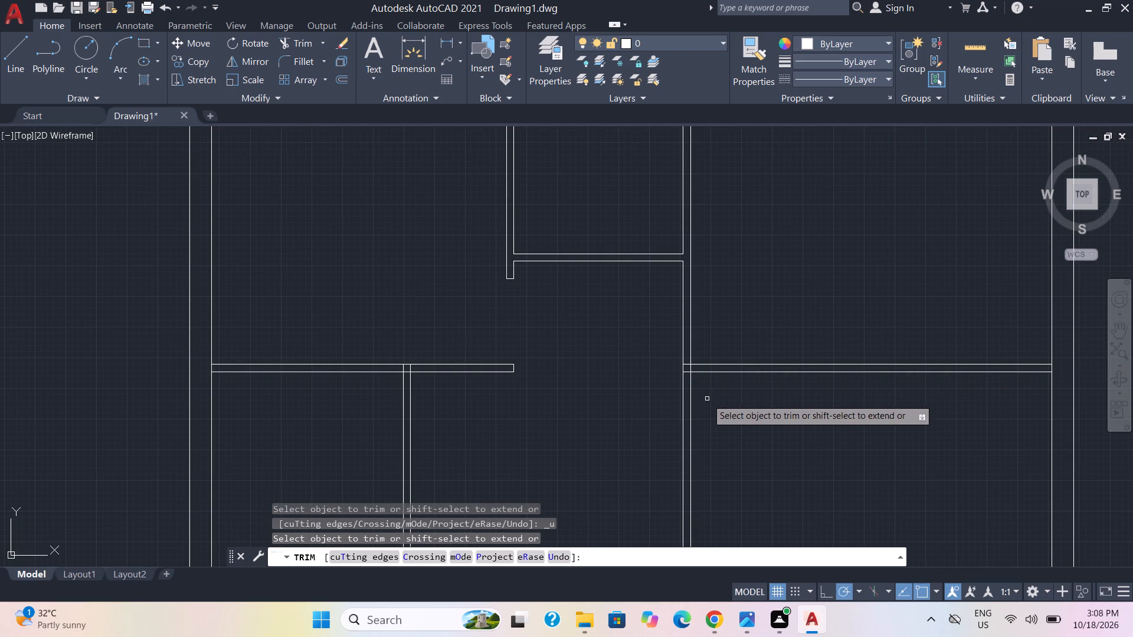
Trim the overlapping line pieces where the right-hand horizontal partition meets the long vertical partition.
{"action": "scroll", "coordinate": [707, 399], "scroll_direction": "up", "scroll_amount": 3}
{"action": "left_click_drag", "start_coordinate": [610, 288], "coordinate": [610, 310]}
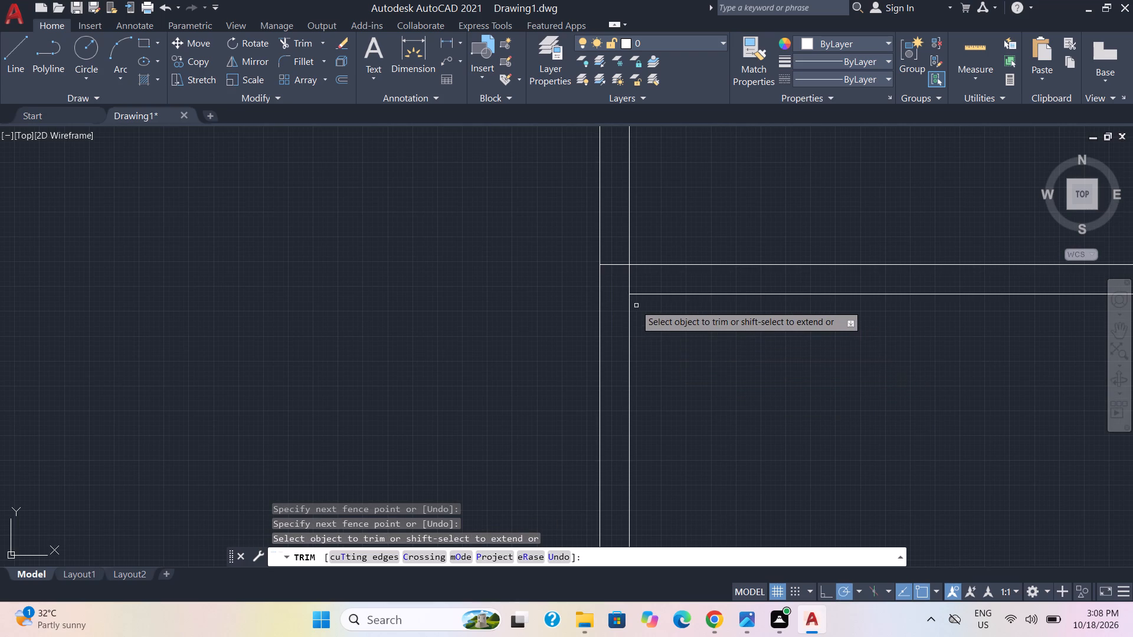
{"action": "scroll", "coordinate": [650, 351], "scroll_direction": "down", "scroll_amount": 1}
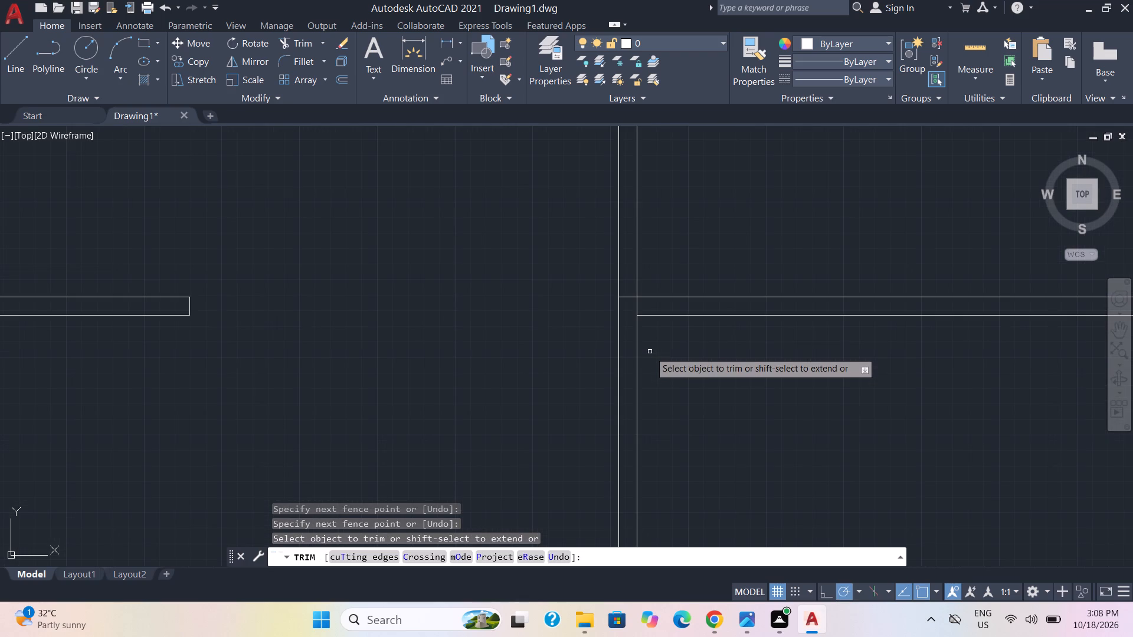
{"action": "scroll", "coordinate": [654, 370], "scroll_direction": "down", "scroll_amount": 1}
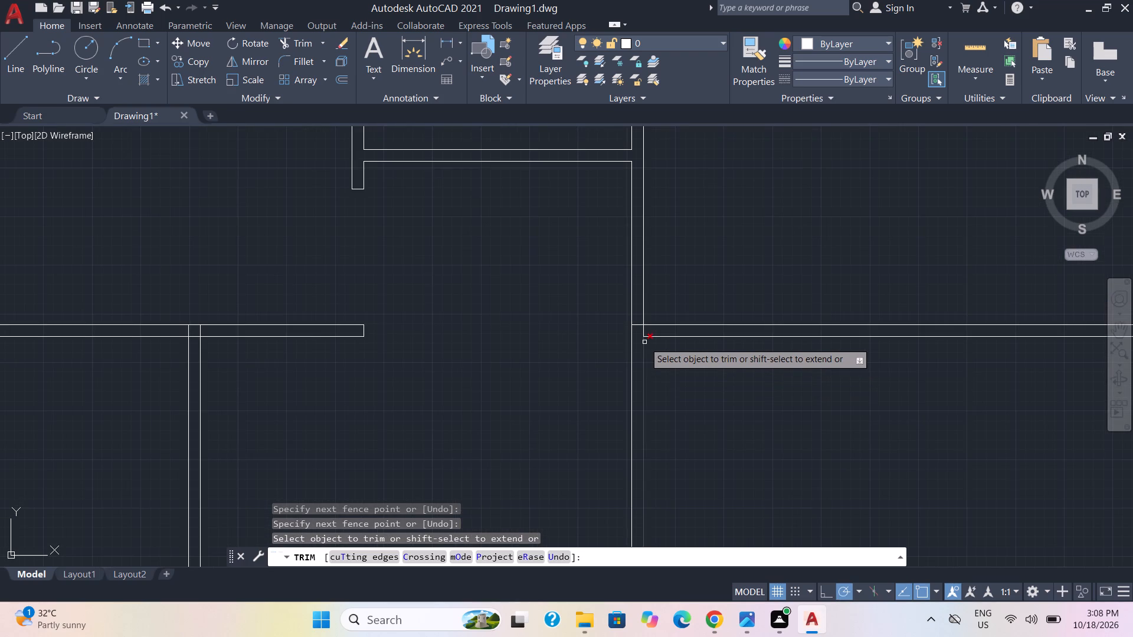
{"action": "scroll", "coordinate": [644, 342], "scroll_direction": "up", "scroll_amount": 2}
{"action": "left_click_drag", "start_coordinate": [636, 317], "coordinate": [663, 312]}
Draw a 3" line across the upper middle room's lower partition, close to its junction with the long vertical partition.
{"action": "scroll", "coordinate": [646, 316], "scroll_direction": "down", "scroll_amount": 1}
{"action": "middle_click_drag", "start_coordinate": [674, 363], "coordinate": [613, 334]}
{"action": "scroll", "coordinate": [613, 333], "scroll_direction": "down", "scroll_amount": 2}
{"action": "scroll", "coordinate": [680, 338], "scroll_direction": "down", "scroll_amount": 1}
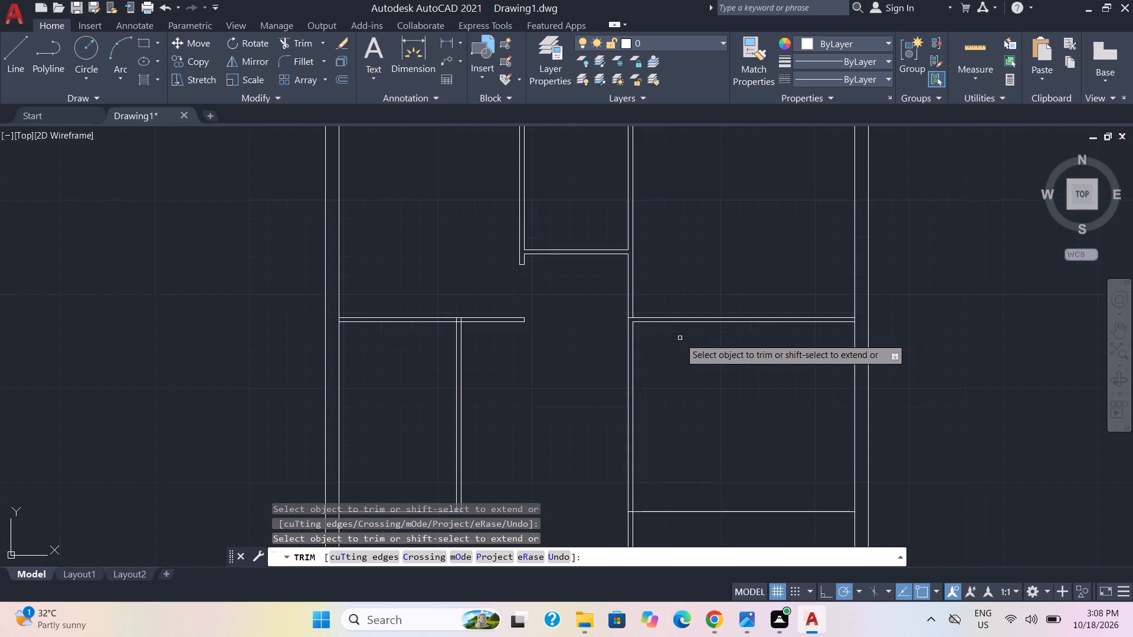
{"action": "middle_click_drag", "start_coordinate": [685, 339], "coordinate": [602, 413]}
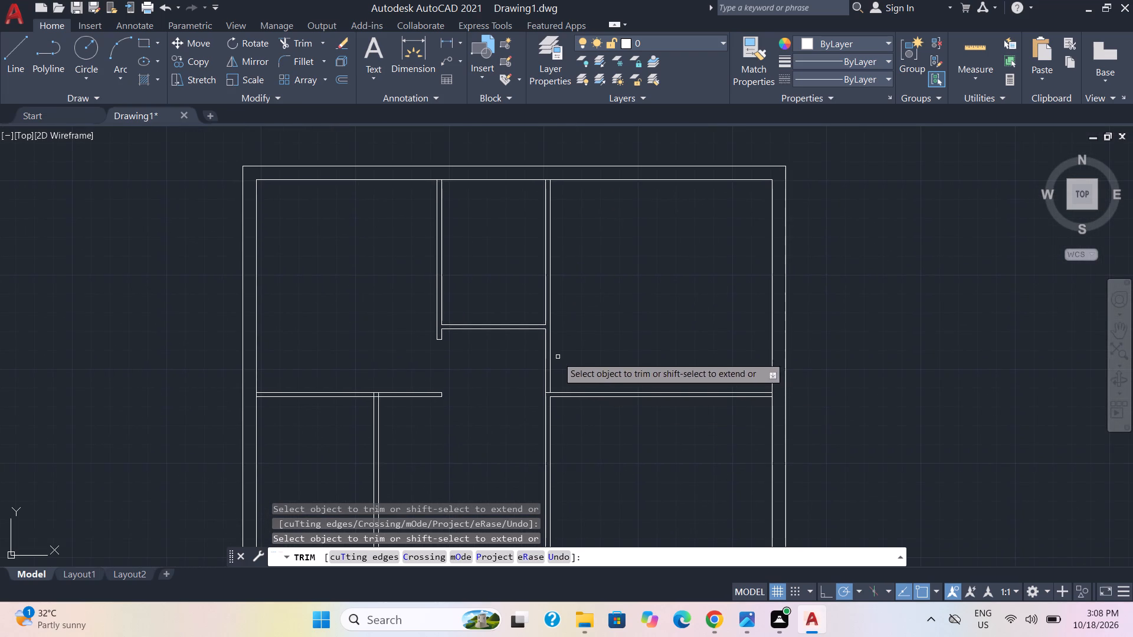
{"action": "left_click", "coordinate": [10, 68]}
{"action": "scroll", "coordinate": [557, 342], "scroll_direction": "up", "scroll_amount": 1}
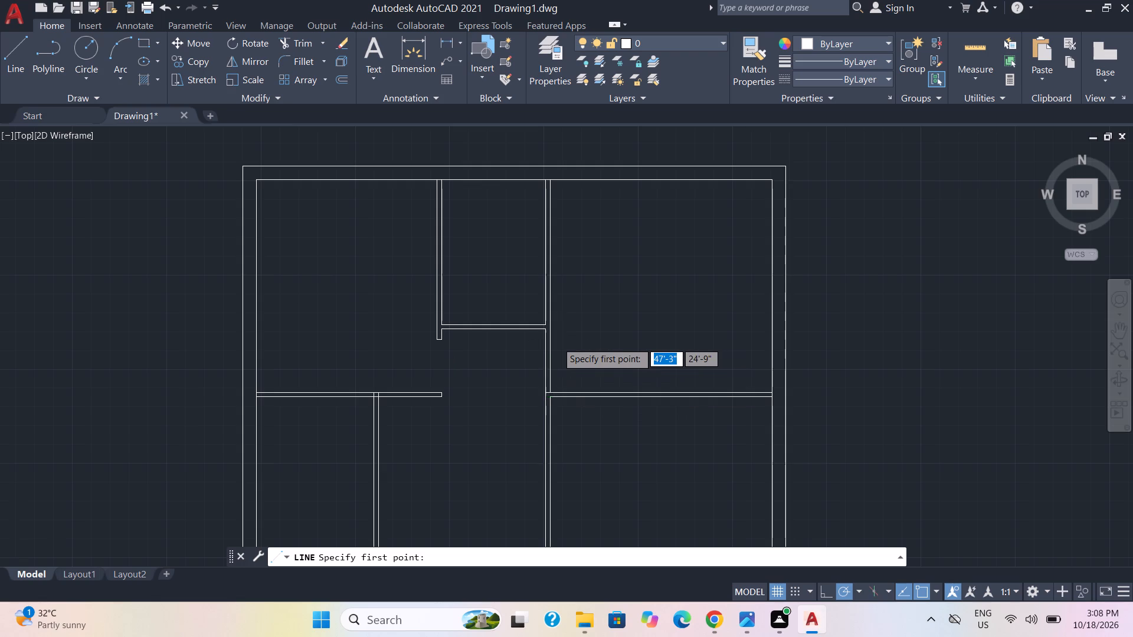
{"action": "scroll", "coordinate": [557, 342], "scroll_direction": "up", "scroll_amount": 2}
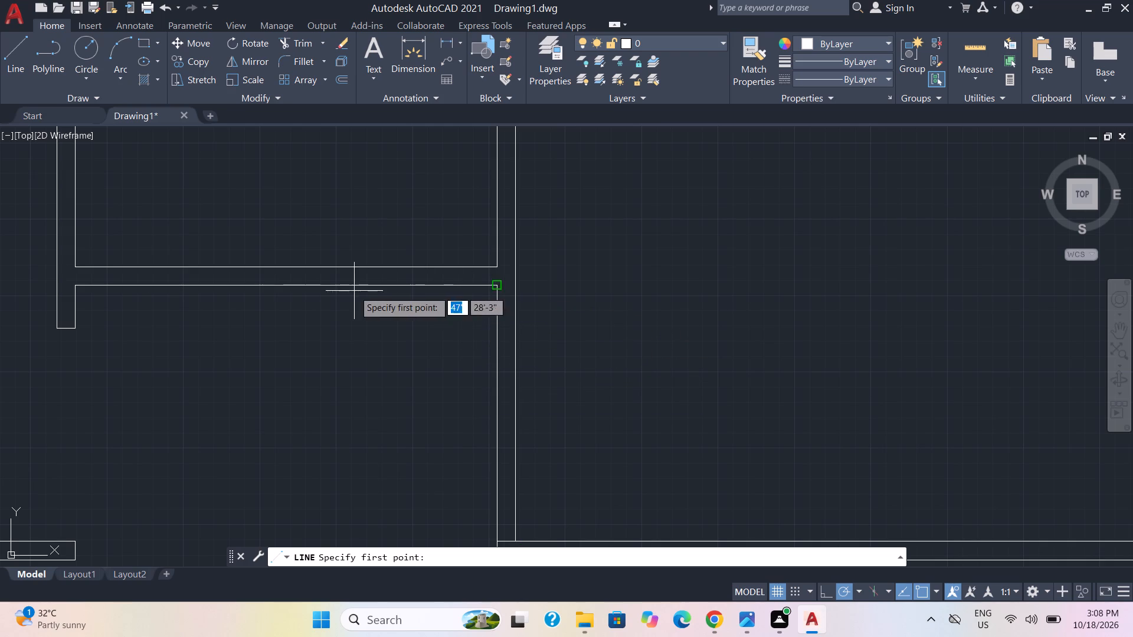
{"action": "scroll", "coordinate": [472, 291], "scroll_direction": "down", "scroll_amount": 1}
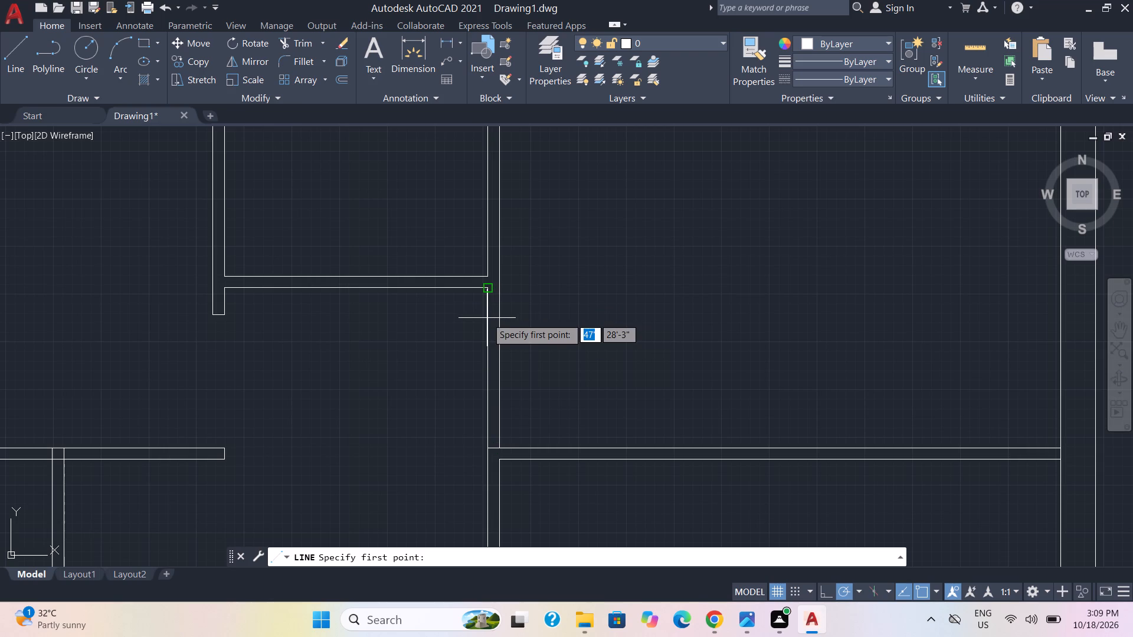
{"action": "double_click", "coordinate": [476, 279]}
{"action": "double_click", "coordinate": [478, 285]}
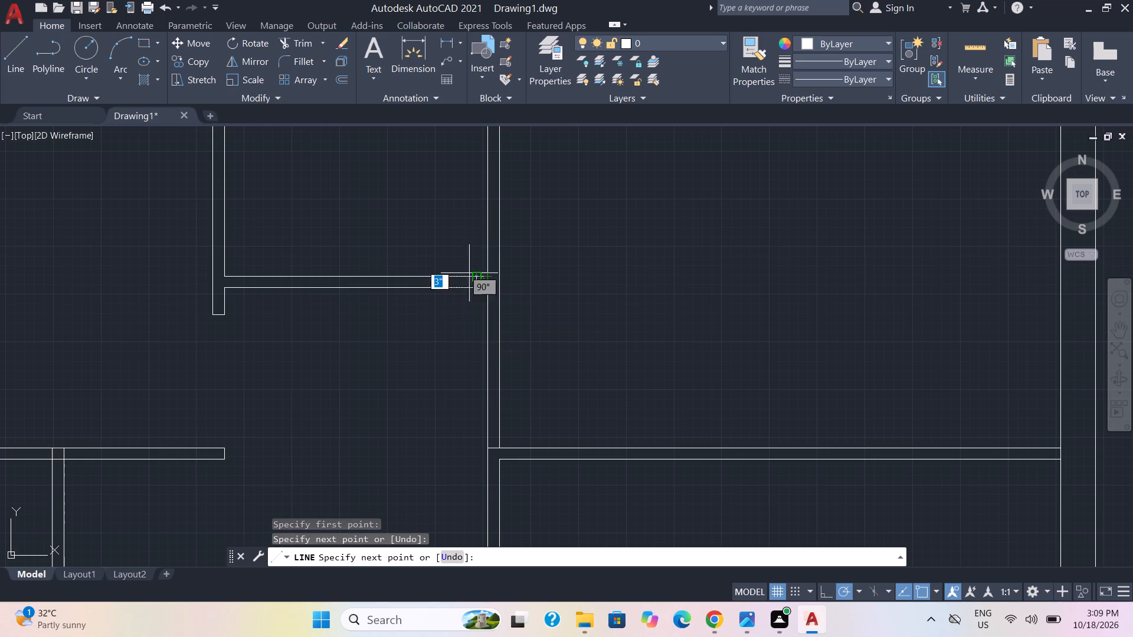
{"action": "key", "text": "Escape"}
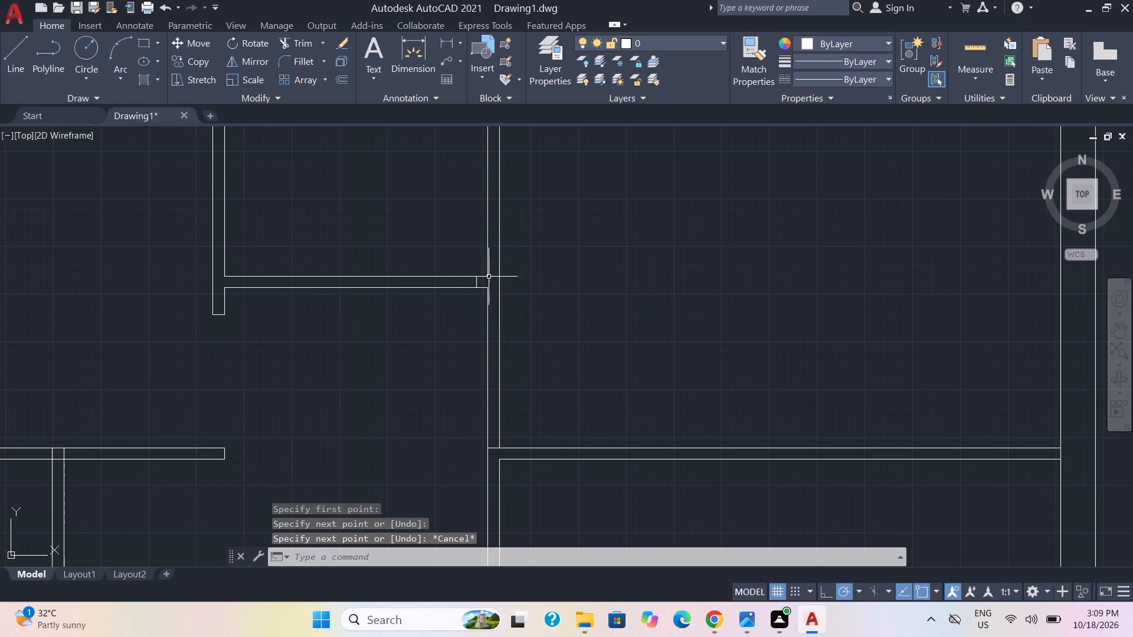
Draw a short line along the long vertical partition's face, closing the end of the upper middle room's lower partition.
{"action": "key", "text": "space"}
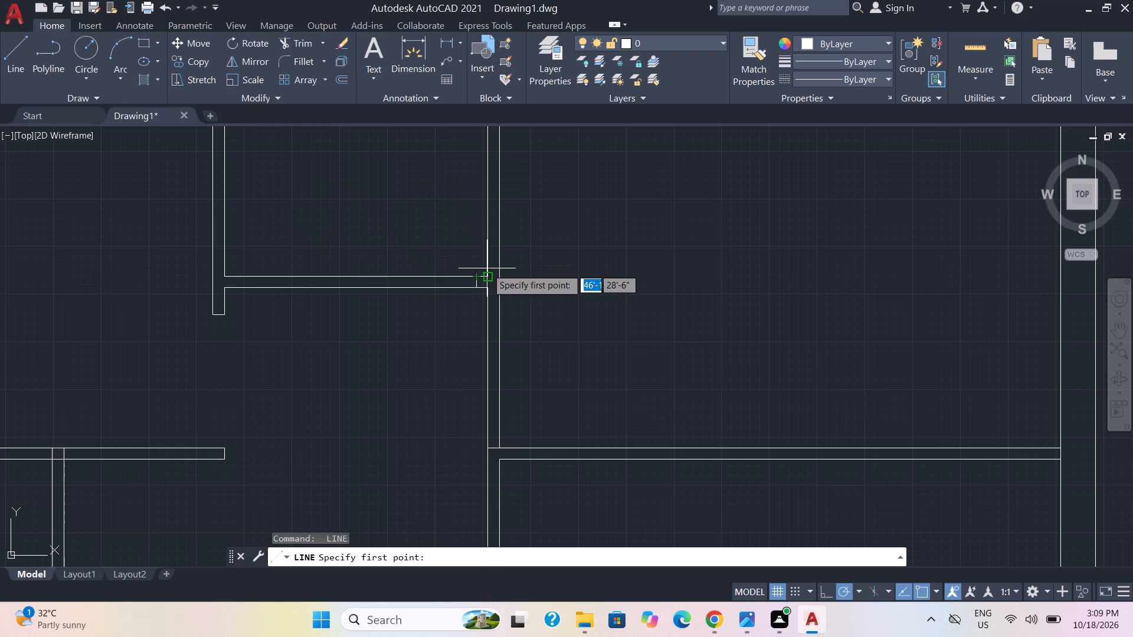
{"action": "double_click", "coordinate": [484, 274]}
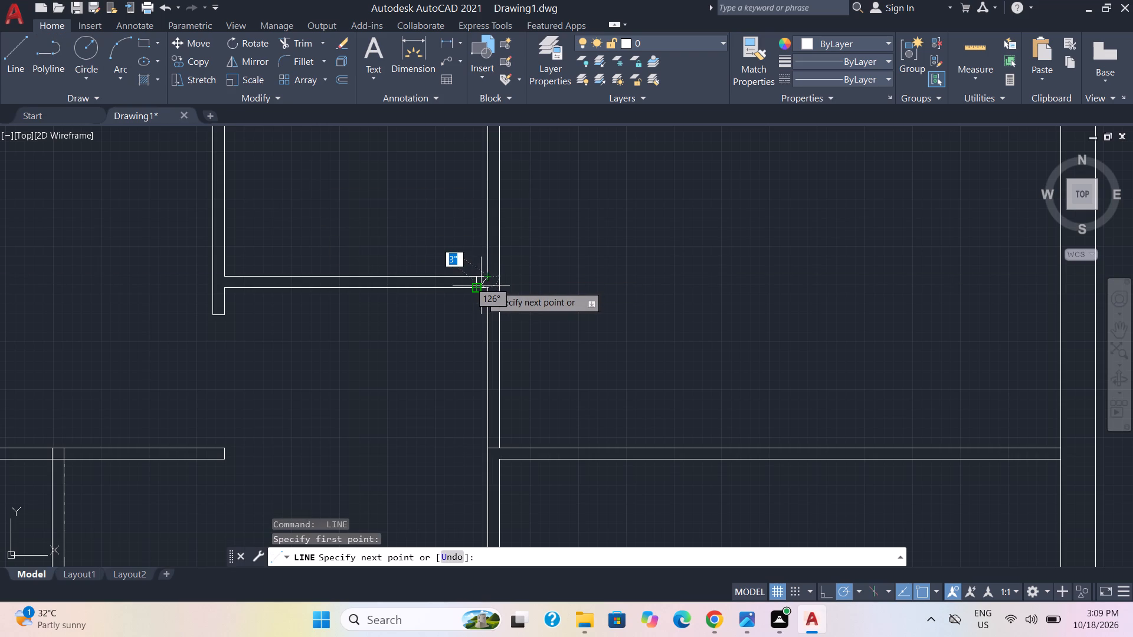
{"action": "double_click", "coordinate": [484, 285]}
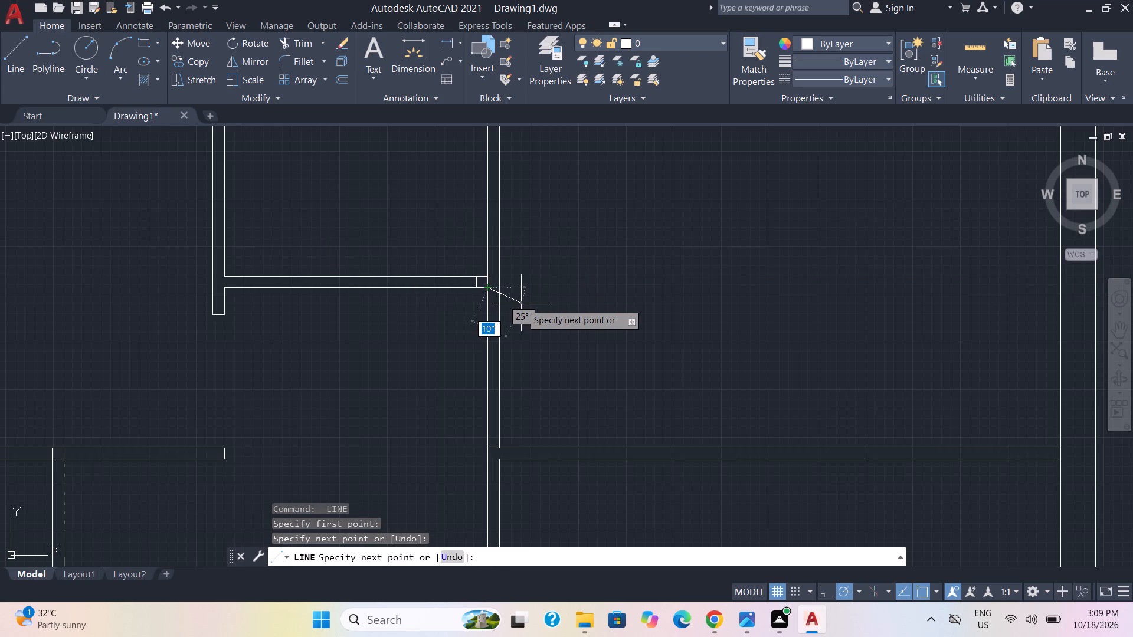
{"action": "key", "text": "Escape"}
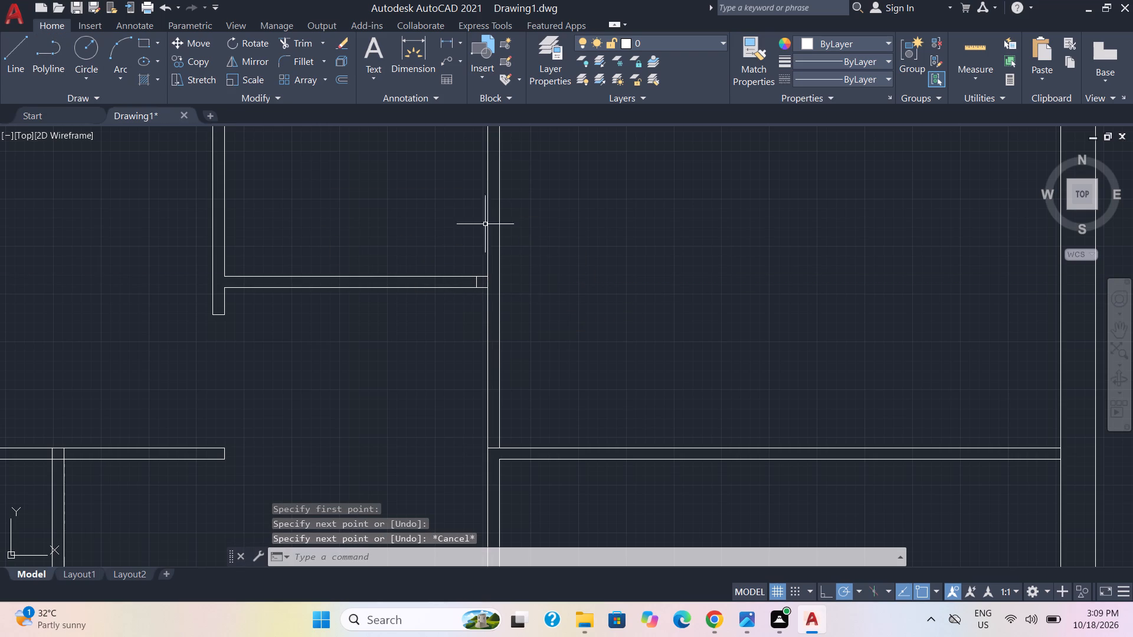
{"action": "scroll", "coordinate": [472, 283], "scroll_direction": "up", "scroll_amount": 3}
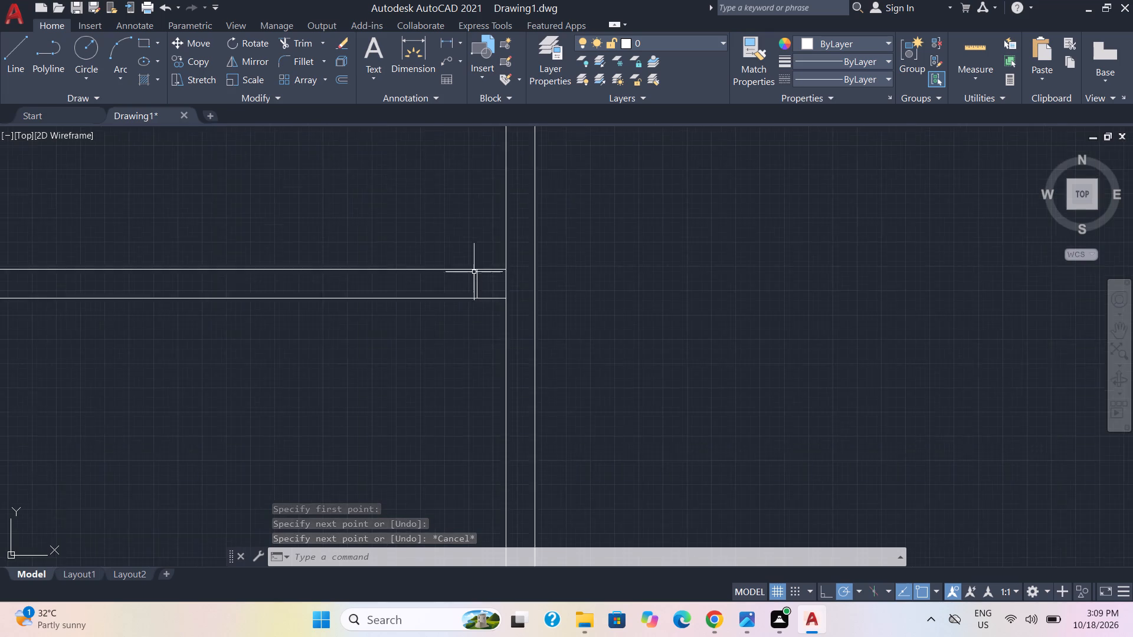
{"action": "scroll", "coordinate": [484, 271], "scroll_direction": "down", "scroll_amount": 3}
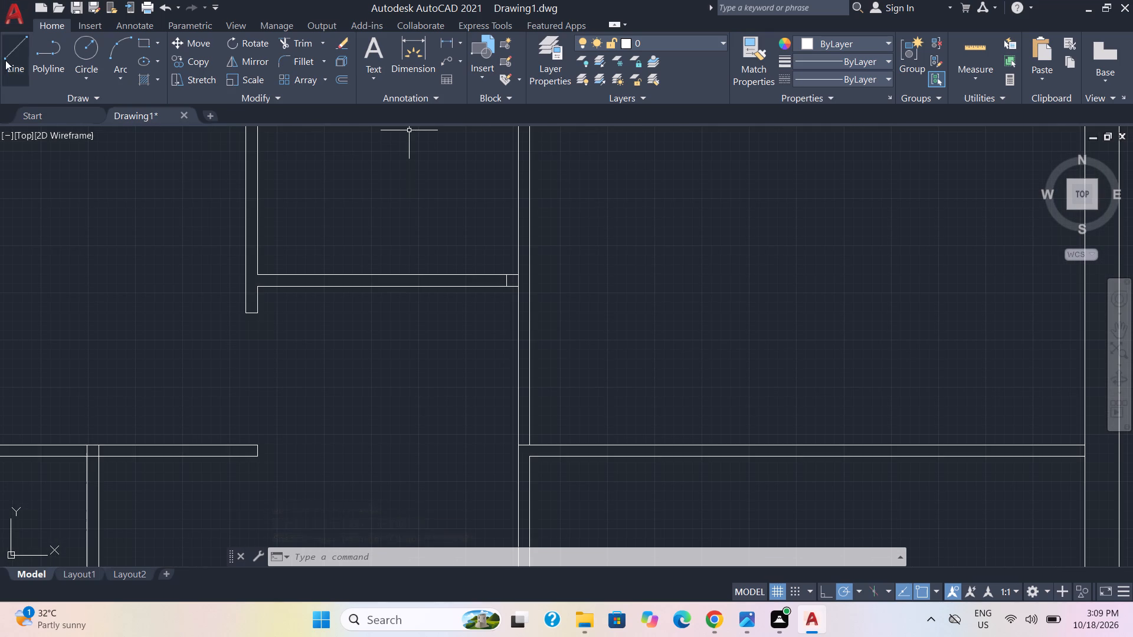
Draw a horizontal line about 5'-9" from the left partition stub's lower corner to the long vertical partition, continuing across its thickness.
{"action": "left_click", "coordinate": [17, 60]}
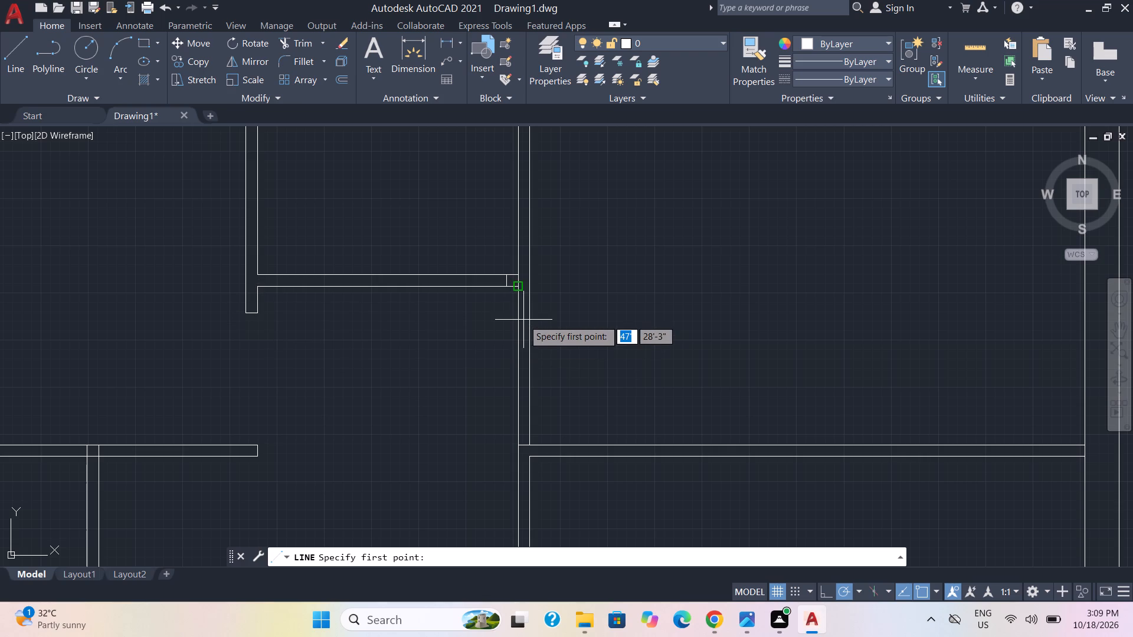
{"action": "left_click", "coordinate": [258, 311]}
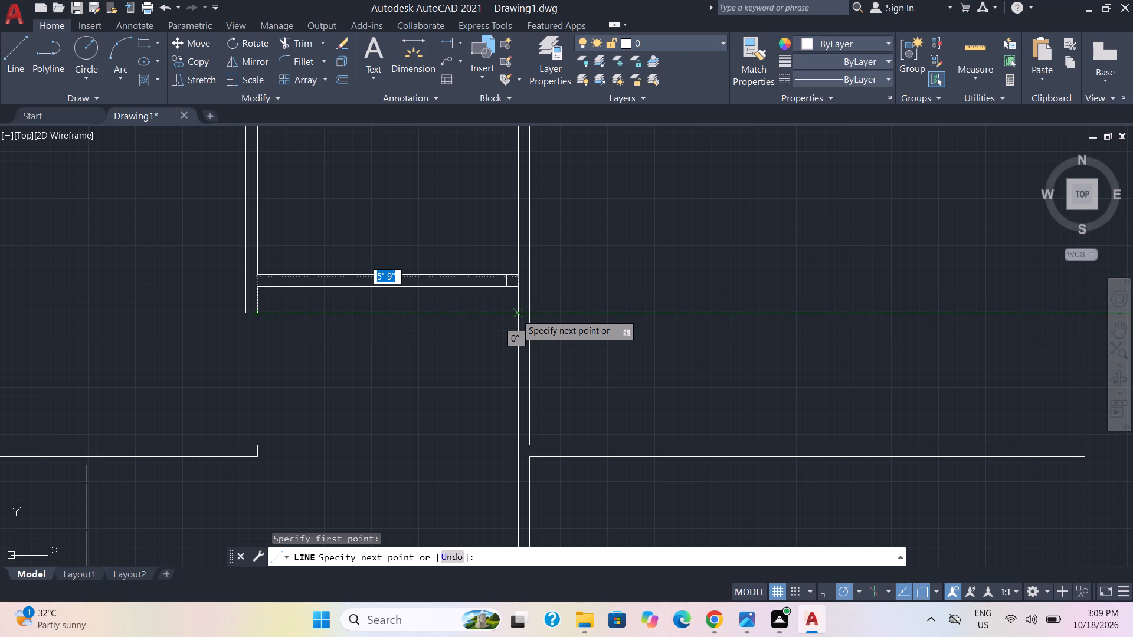
{"action": "double_click", "coordinate": [516, 314]}
{"action": "double_click", "coordinate": [527, 311]}
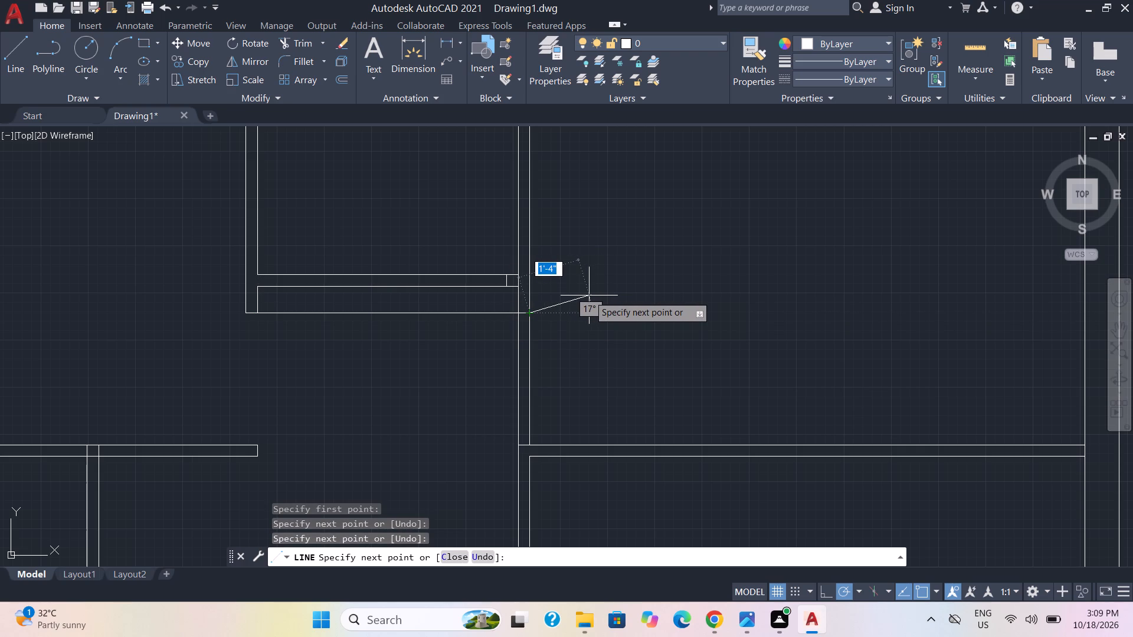
{"action": "key", "text": "Escape"}
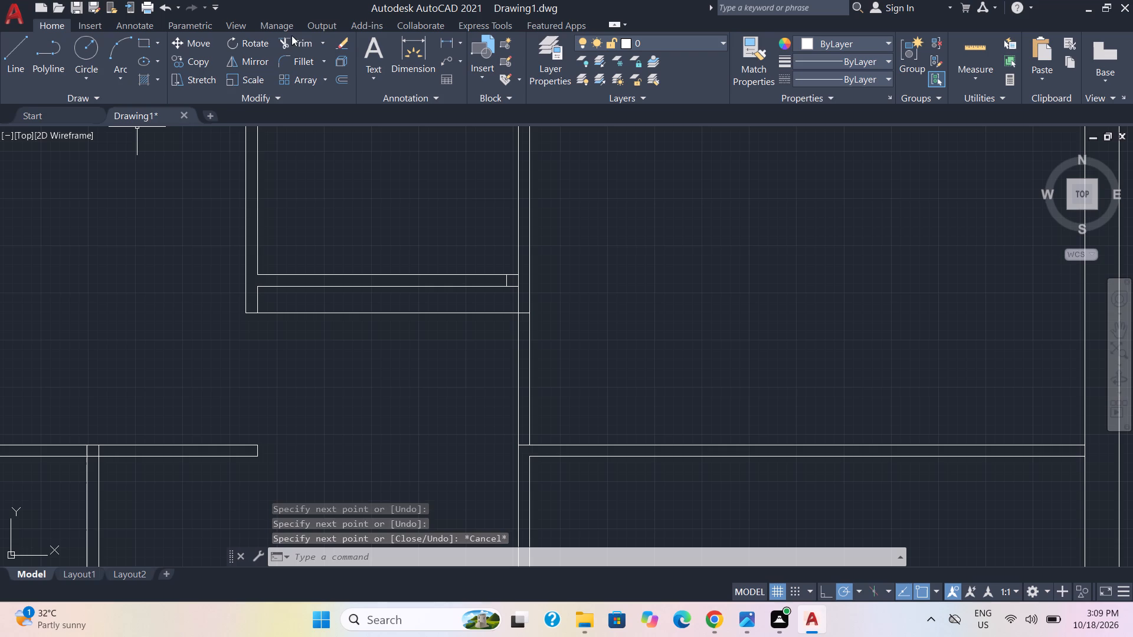
Trim the horizontal line between the left stub and the long vertical partition, leaving only the piece across the partition.
{"action": "left_click", "coordinate": [308, 42]}
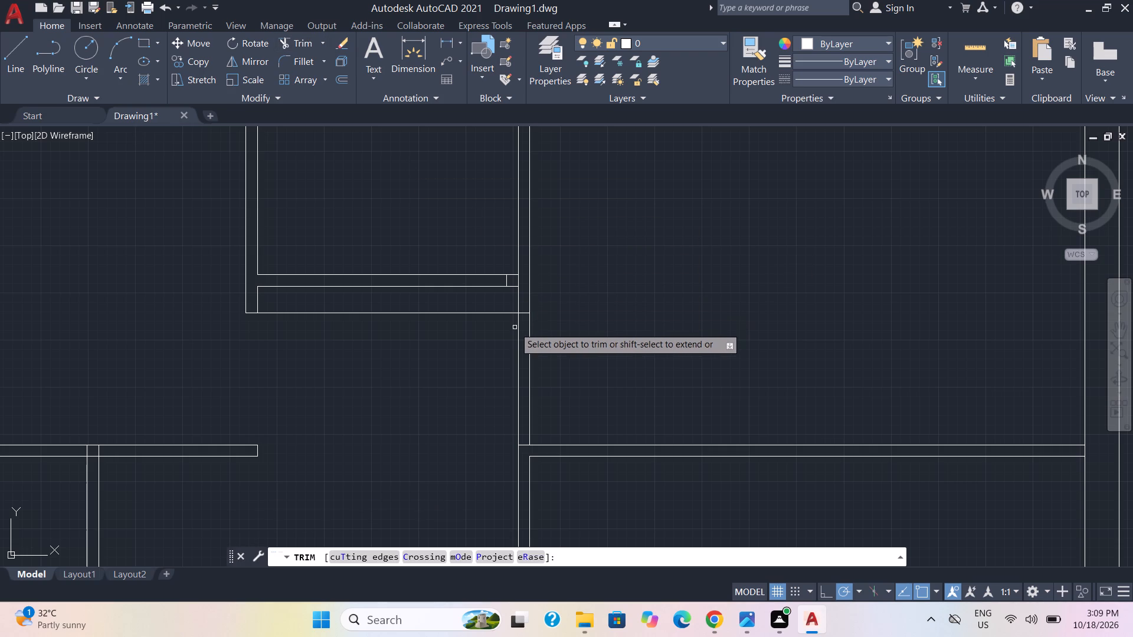
{"action": "scroll", "coordinate": [529, 326], "scroll_direction": "up", "scroll_amount": 1}
{"action": "left_click_drag", "start_coordinate": [492, 295], "coordinate": [443, 337]}
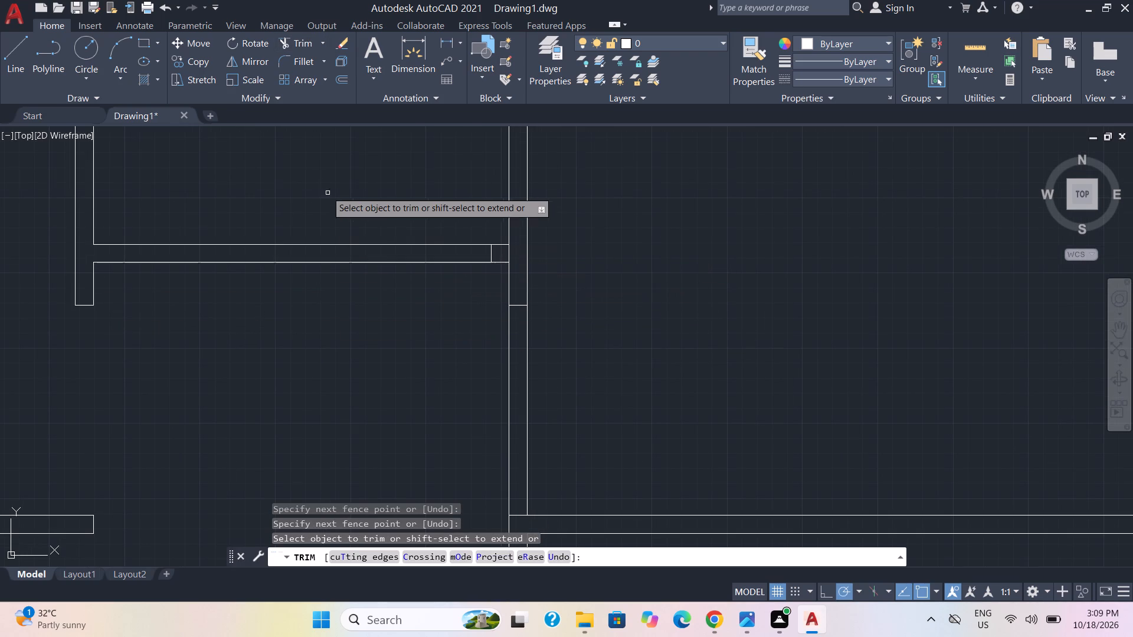
{"action": "key", "text": "Escape"}
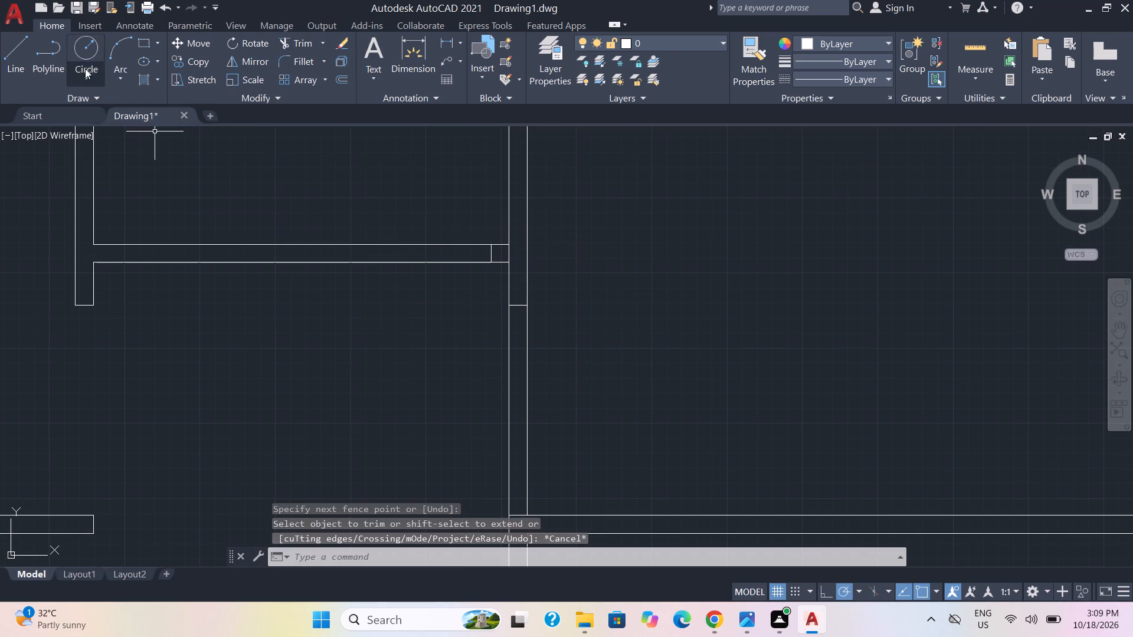
Draw a line about 2'-2" along the upper middle room's lower partition from the long vertical partition, ending straight across its thickness.
{"action": "left_click", "coordinate": [2, 52]}
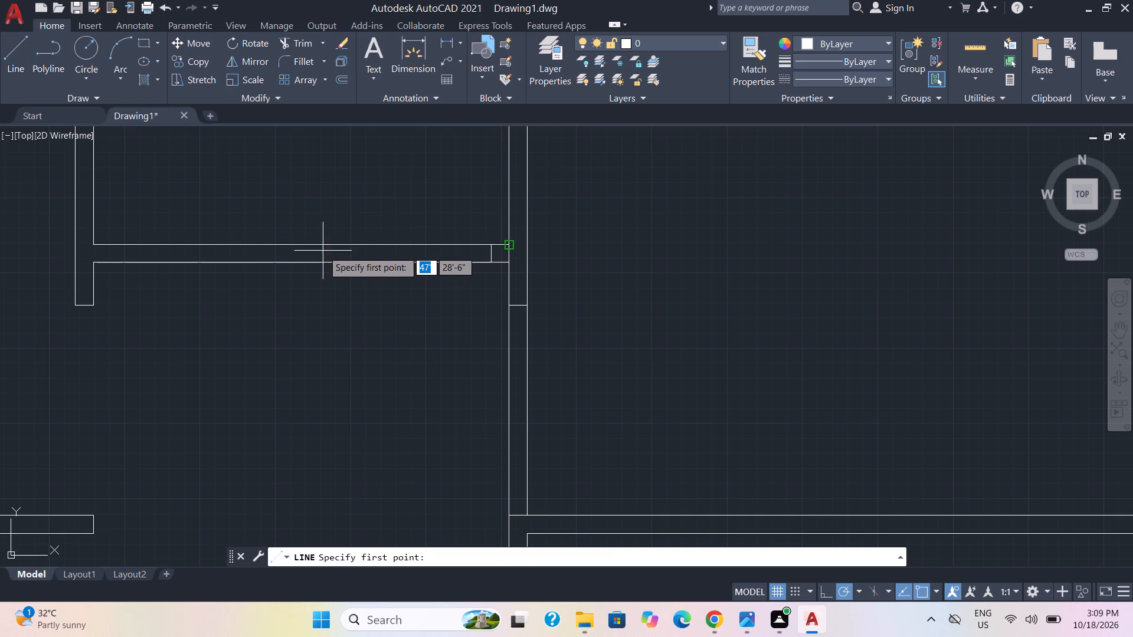
{"action": "scroll", "coordinate": [323, 251], "scroll_direction": "down", "scroll_amount": 3}
{"action": "scroll", "coordinate": [343, 268], "scroll_direction": "up", "scroll_amount": 2}
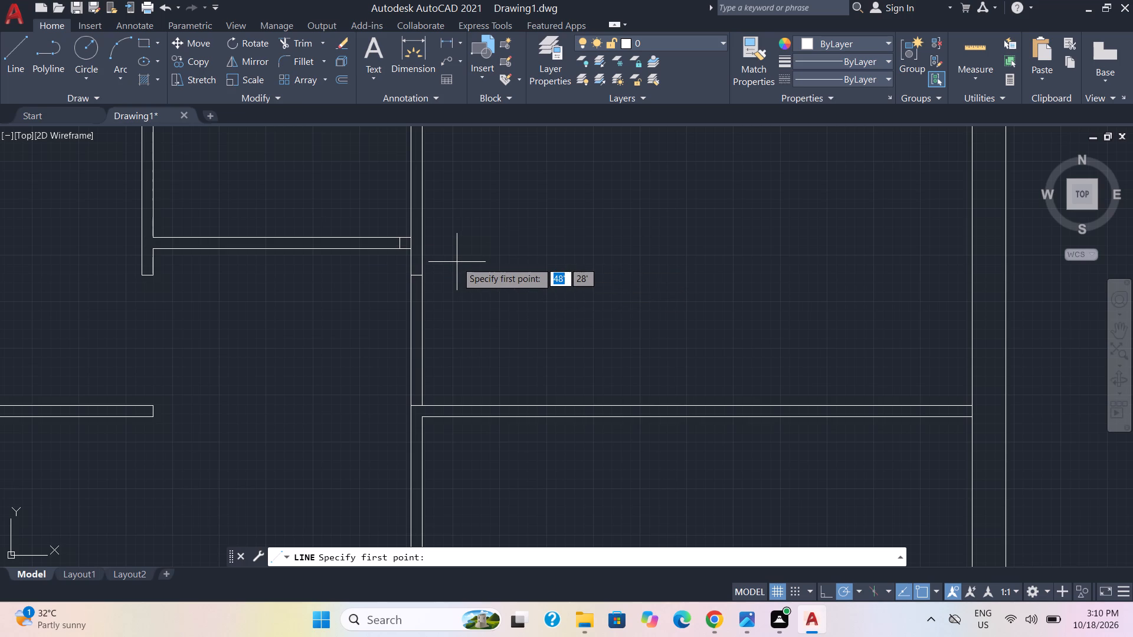
{"action": "scroll", "coordinate": [457, 262], "scroll_direction": "up", "scroll_amount": 1}
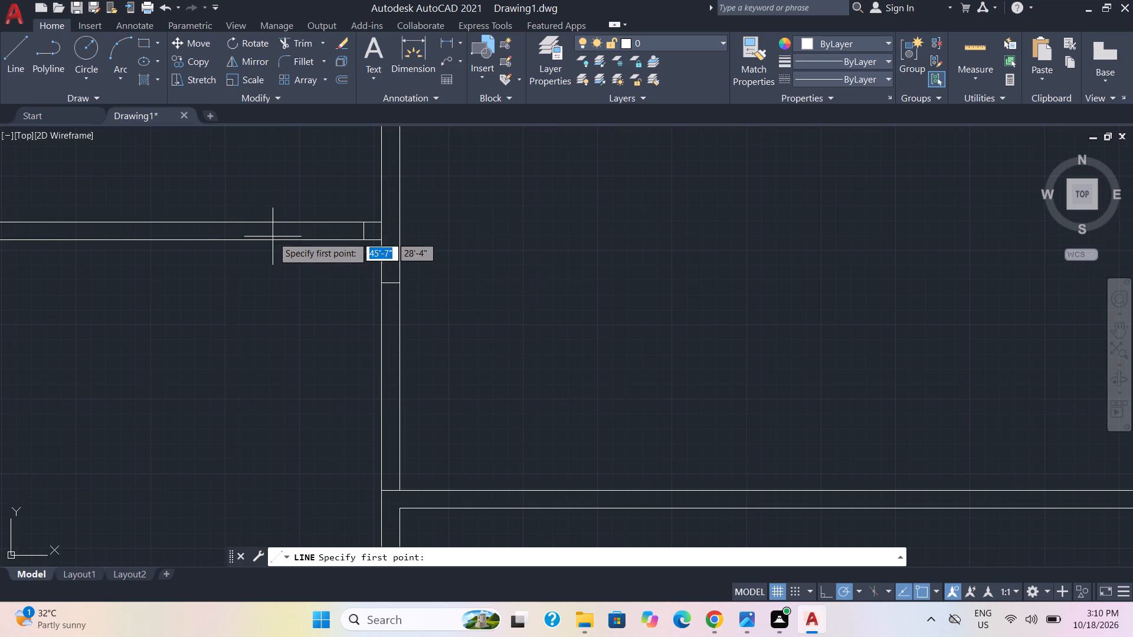
{"action": "scroll", "coordinate": [233, 225], "scroll_direction": "down", "scroll_amount": 1}
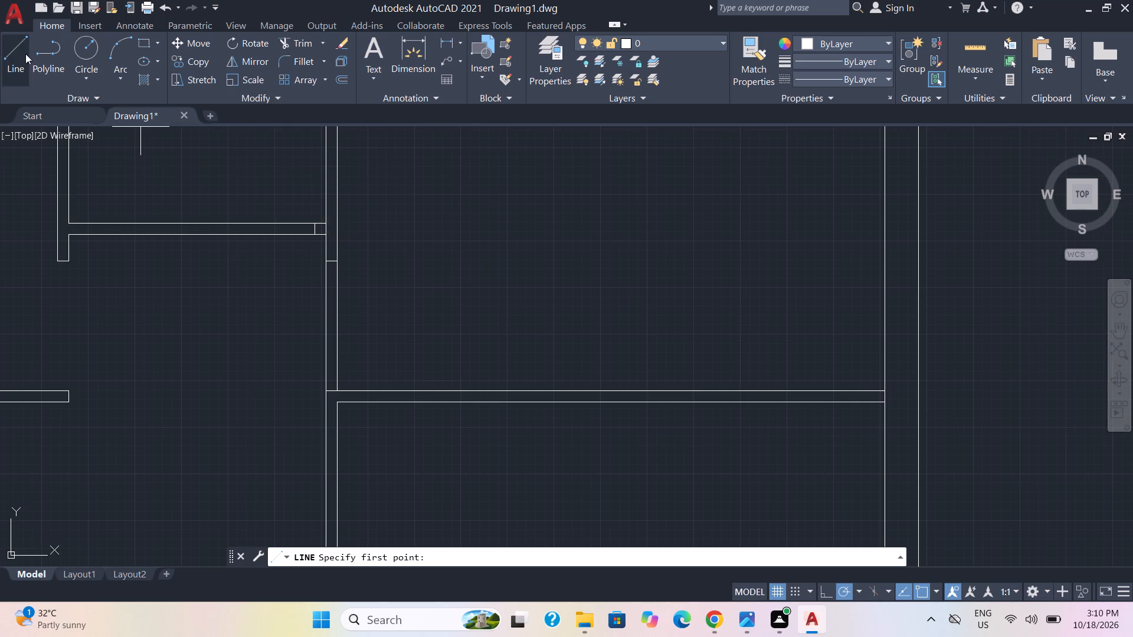
{"action": "left_click", "coordinate": [22, 51]}
{"action": "double_click", "coordinate": [229, 224]}
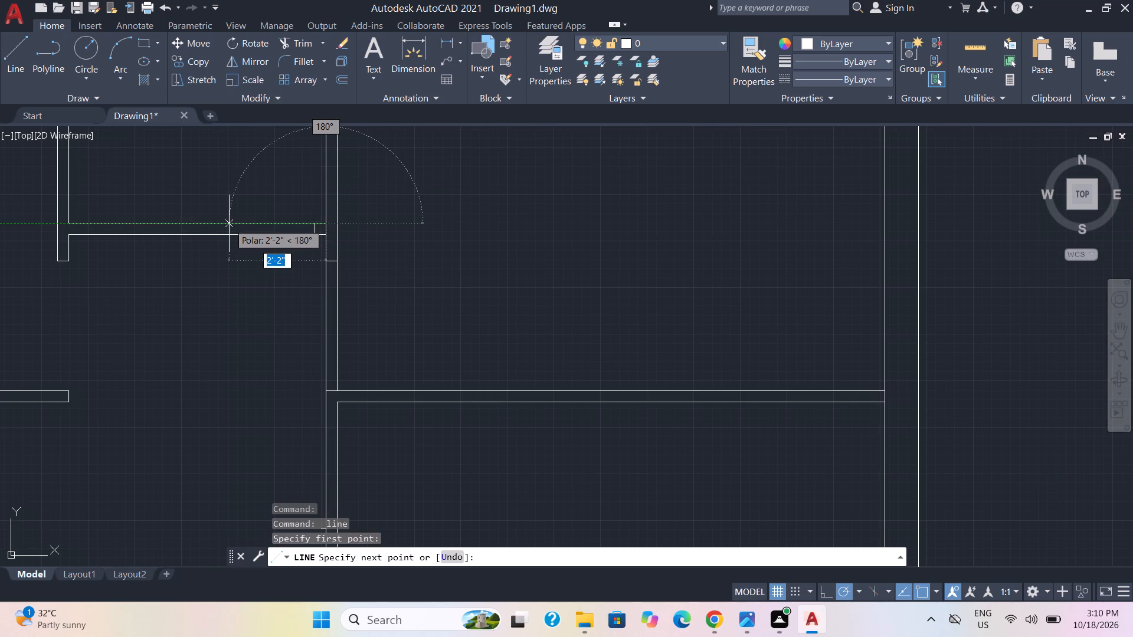
{"action": "left_click", "coordinate": [227, 225]}
{"action": "left_click", "coordinate": [226, 220]}
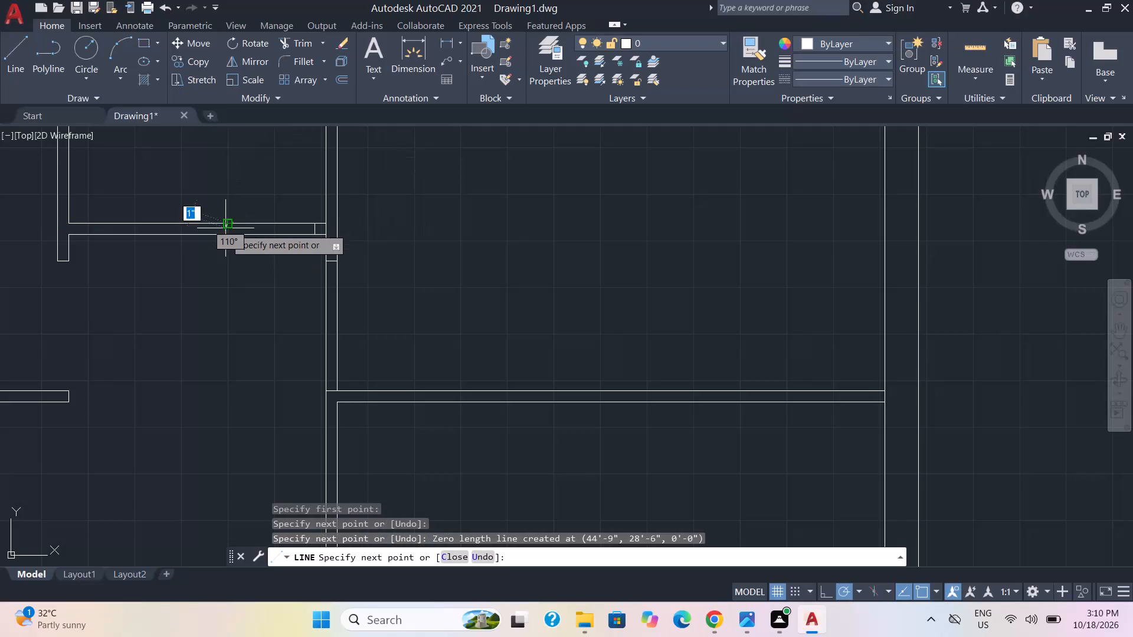
{"action": "double_click", "coordinate": [225, 232]}
{"action": "scroll", "coordinate": [288, 231], "scroll_direction": "down", "scroll_amount": 2}
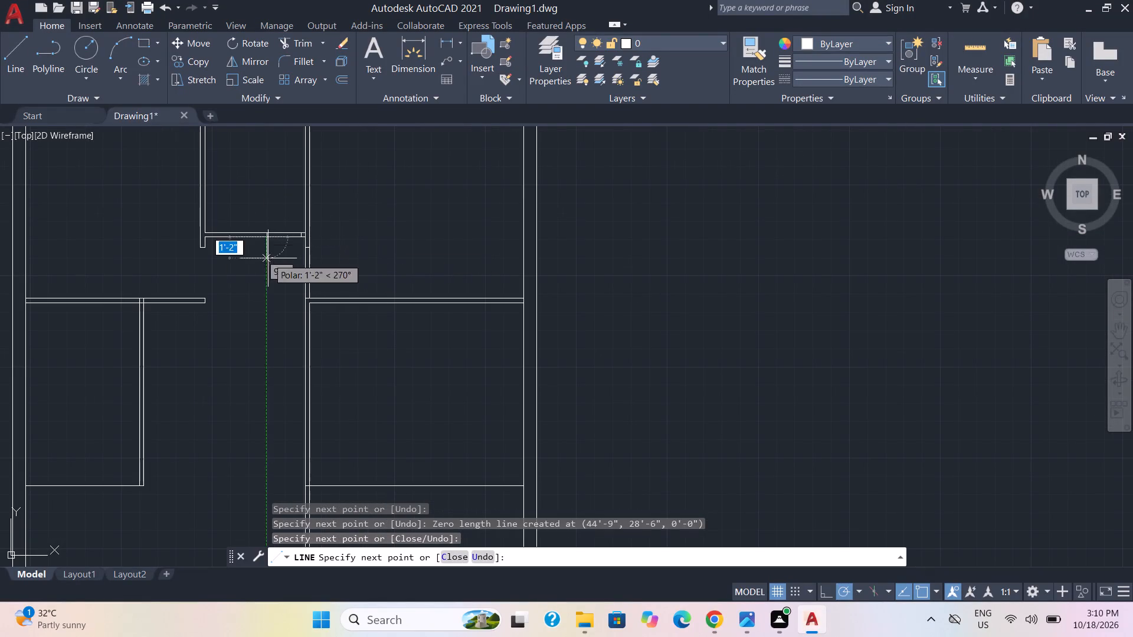
{"action": "scroll", "coordinate": [238, 255], "scroll_direction": "down", "scroll_amount": 1}
{"action": "scroll", "coordinate": [251, 221], "scroll_direction": "up", "scroll_amount": 2}
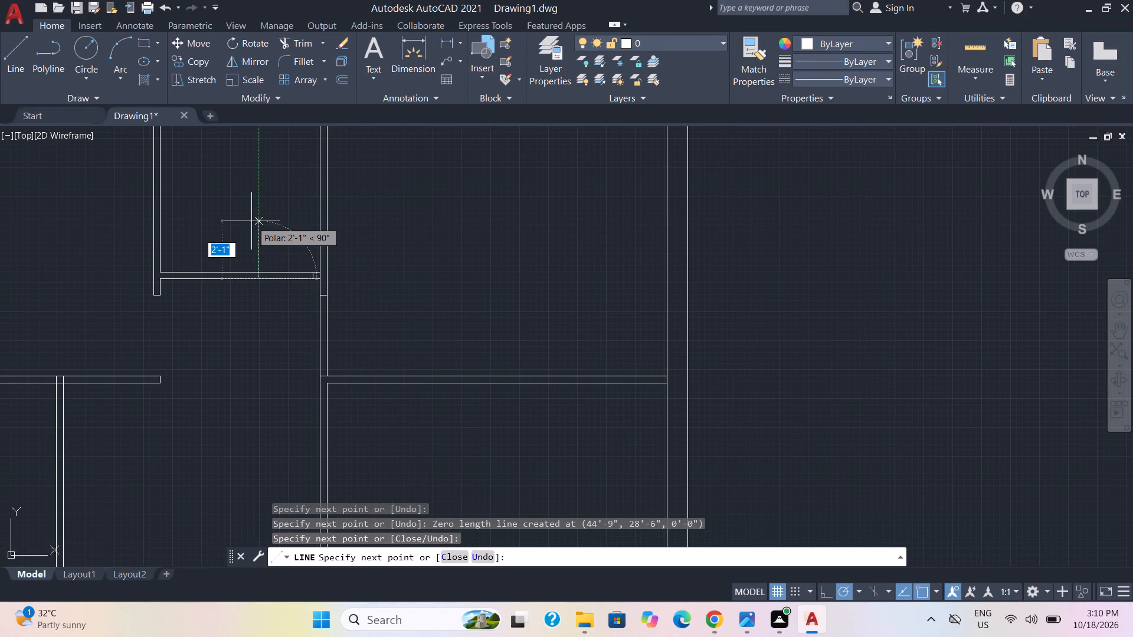
{"action": "scroll", "coordinate": [251, 221], "scroll_direction": "up", "scroll_amount": 1}
{"action": "key", "text": "Escape"}
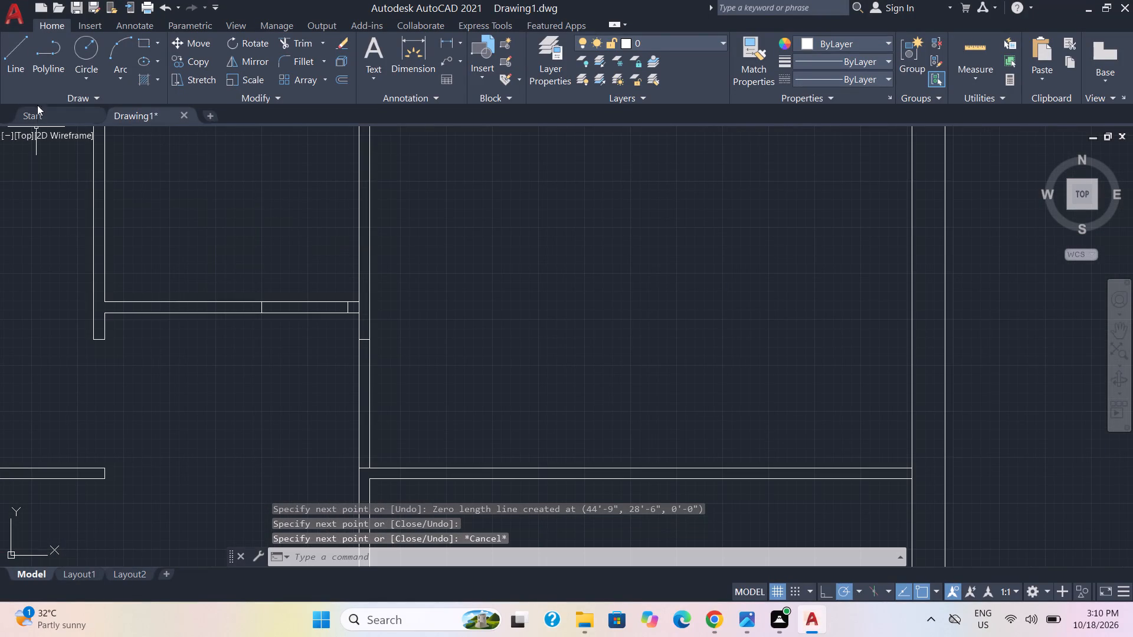
Trim the upper middle room's lower partition lines between the two short cross lines to form a door opening.
{"action": "left_click", "coordinate": [298, 38]}
{"action": "left_click_drag", "start_coordinate": [265, 341], "coordinate": [295, 278]}
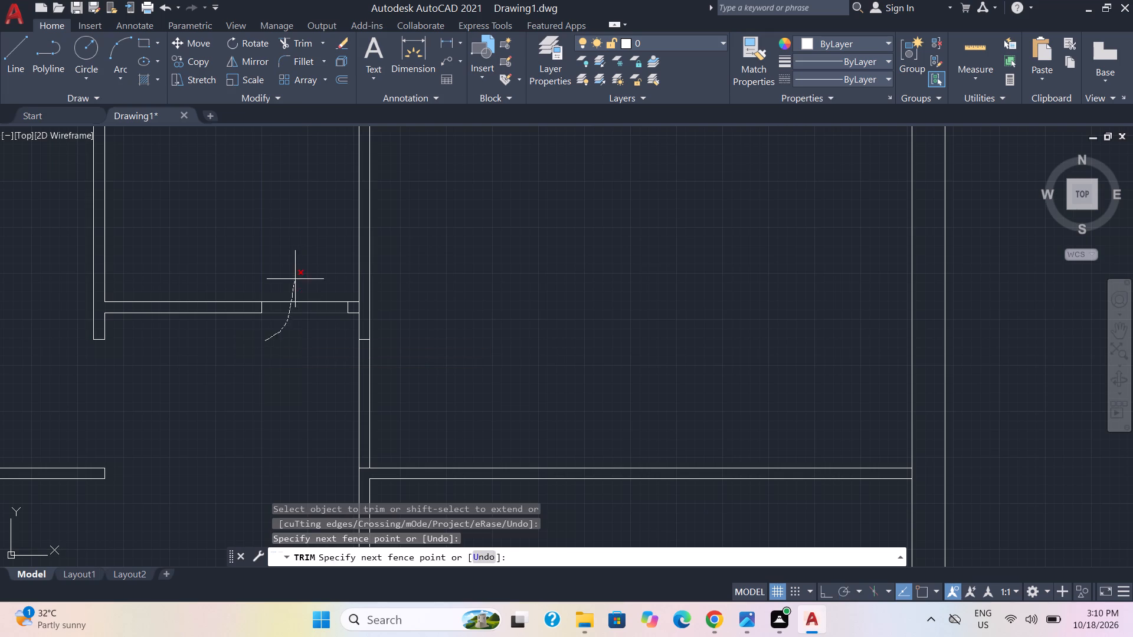
{"action": "left_click_drag", "start_coordinate": [295, 278], "coordinate": [295, 277]}
{"action": "key", "text": "Escape"}
Quick-measure the door opening in the upper middle room's lower partition.
{"action": "scroll", "coordinate": [703, 321], "scroll_direction": "down", "scroll_amount": 2}
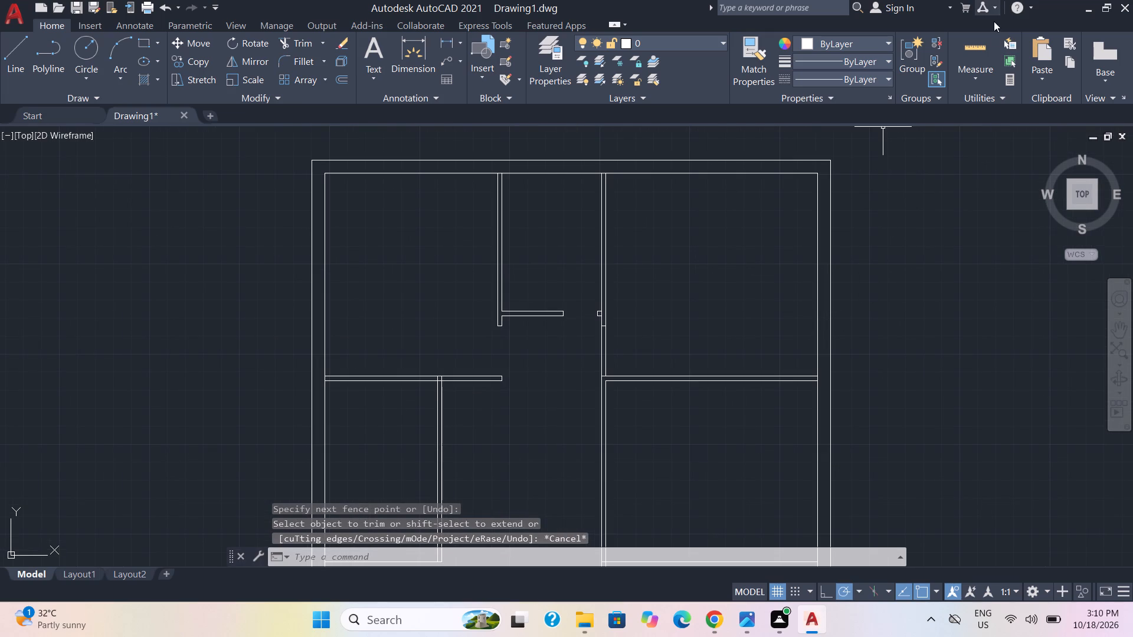
{"action": "left_click", "coordinate": [971, 67]}
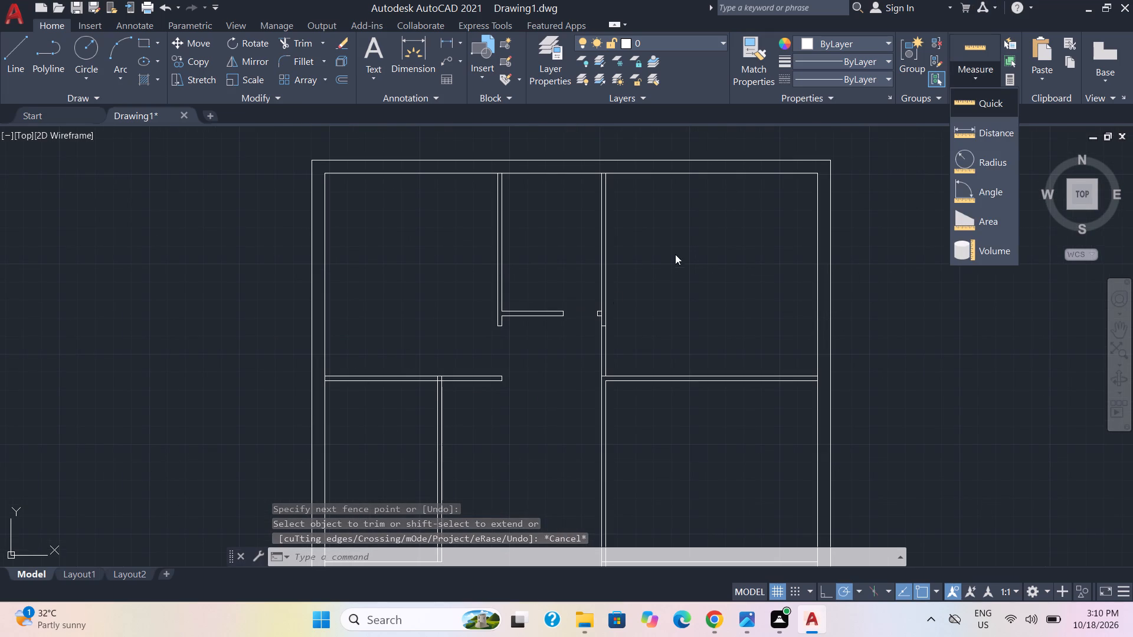
{"action": "left_click", "coordinate": [961, 93]}
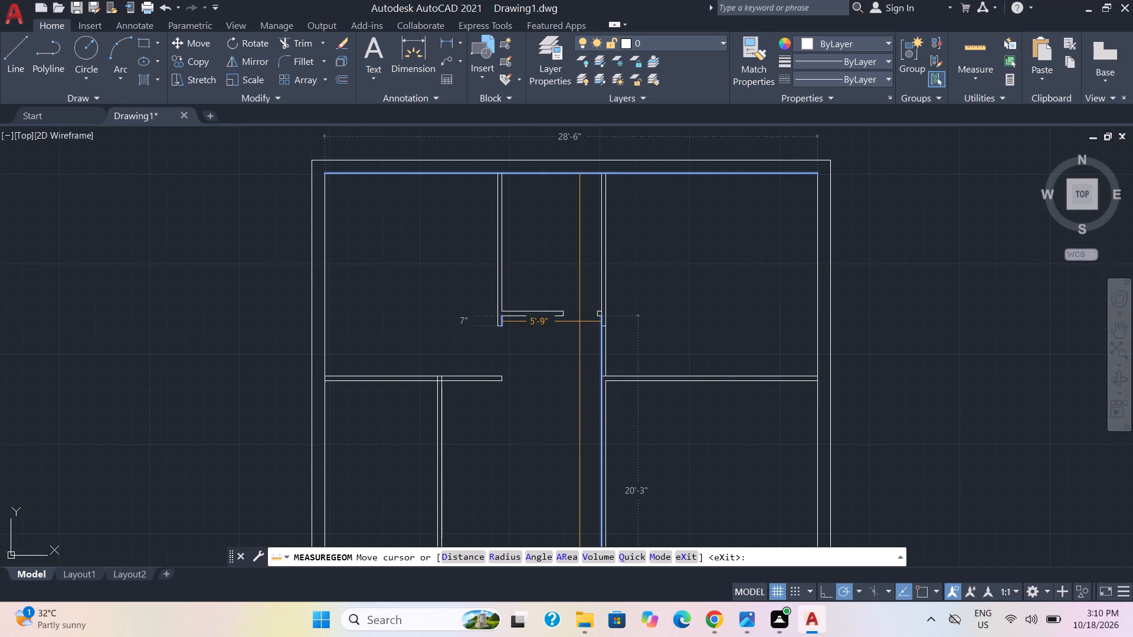
{"action": "scroll", "coordinate": [579, 313], "scroll_direction": "up", "scroll_amount": 3}
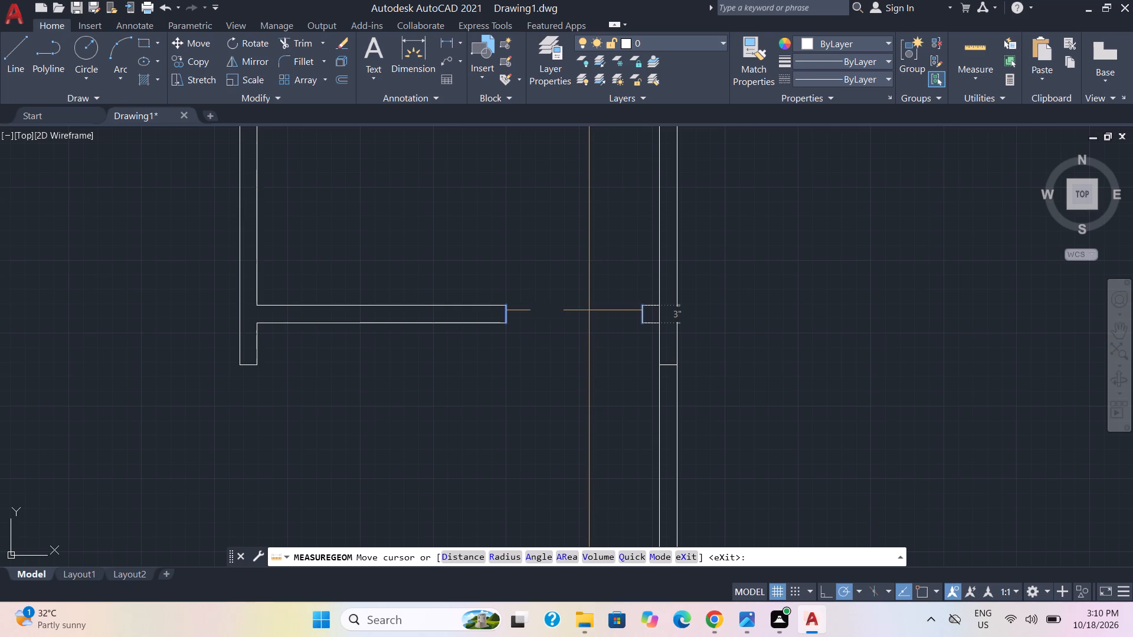
{"action": "key", "text": "Escape"}
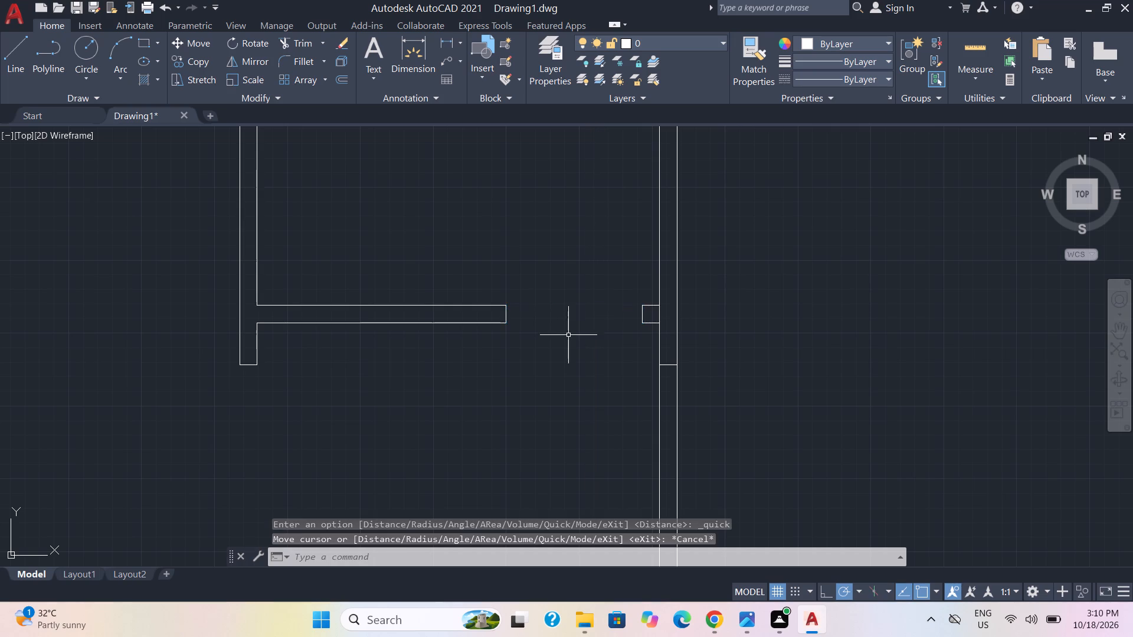
Trim the long vertical partition's two lines between its short cross line and the right-hand horizontal partition below, leaving an opening.
{"action": "scroll", "coordinate": [566, 339], "scroll_direction": "down", "scroll_amount": 2}
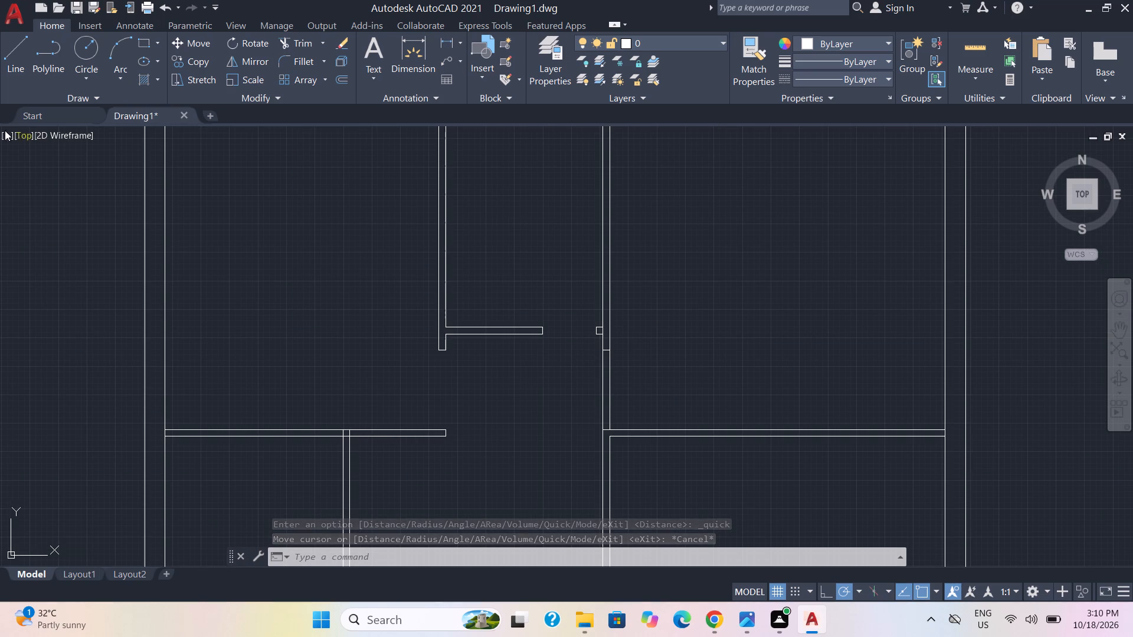
{"action": "left_click", "coordinate": [289, 40]}
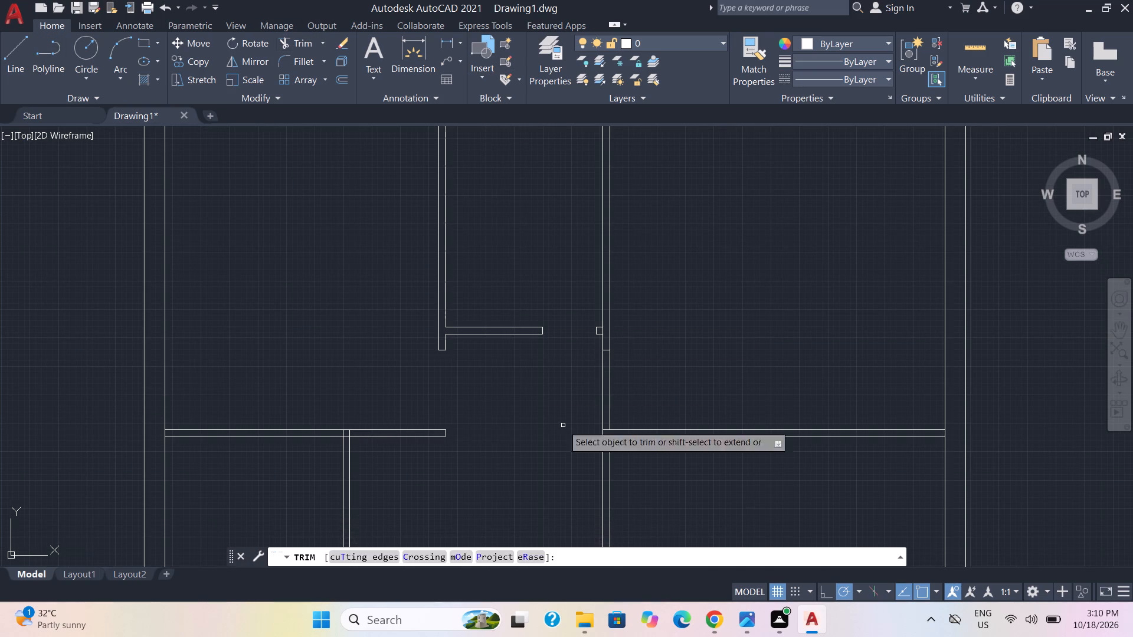
{"action": "left_click_drag", "start_coordinate": [636, 384], "coordinate": [649, 379]}
{"action": "left_click_drag", "start_coordinate": [655, 376], "coordinate": [556, 398]}
{"action": "left_click_drag", "start_coordinate": [653, 377], "coordinate": [526, 388]}
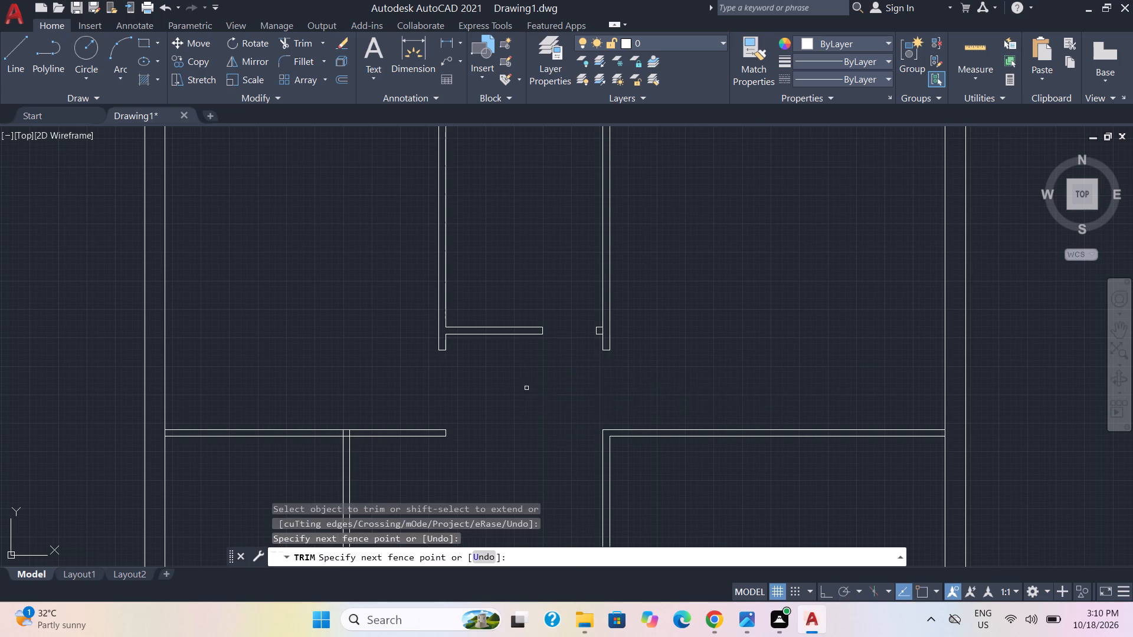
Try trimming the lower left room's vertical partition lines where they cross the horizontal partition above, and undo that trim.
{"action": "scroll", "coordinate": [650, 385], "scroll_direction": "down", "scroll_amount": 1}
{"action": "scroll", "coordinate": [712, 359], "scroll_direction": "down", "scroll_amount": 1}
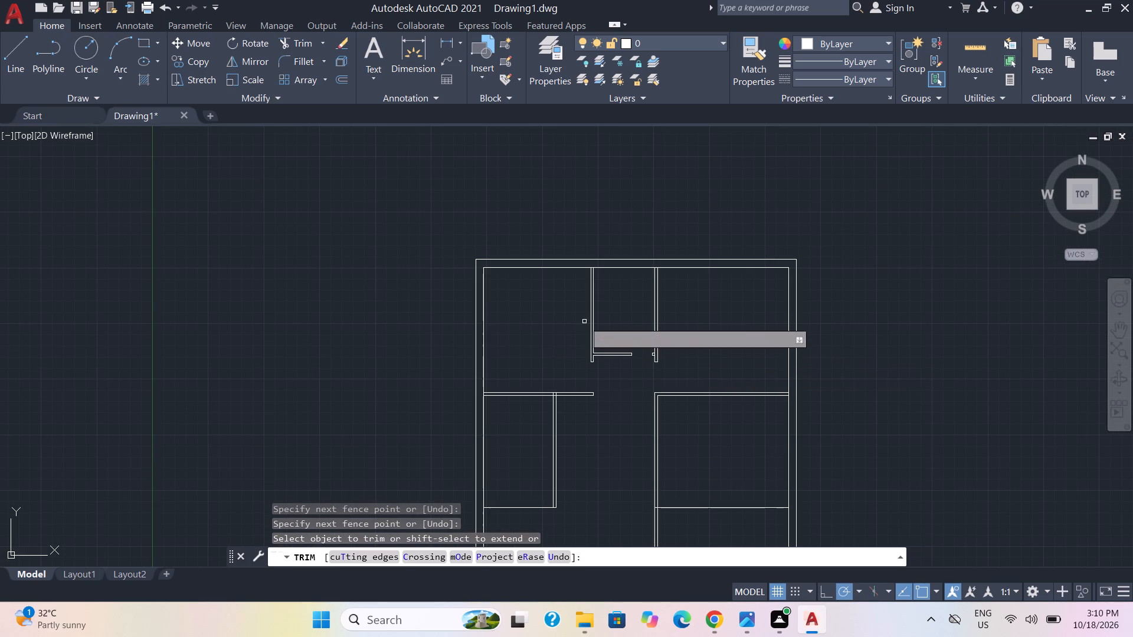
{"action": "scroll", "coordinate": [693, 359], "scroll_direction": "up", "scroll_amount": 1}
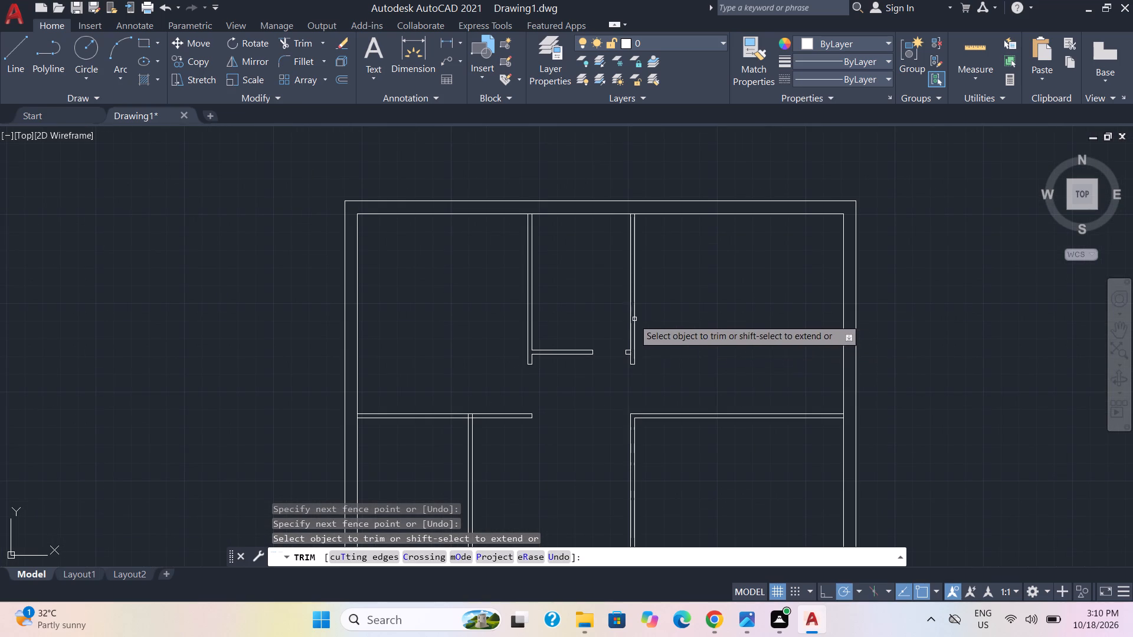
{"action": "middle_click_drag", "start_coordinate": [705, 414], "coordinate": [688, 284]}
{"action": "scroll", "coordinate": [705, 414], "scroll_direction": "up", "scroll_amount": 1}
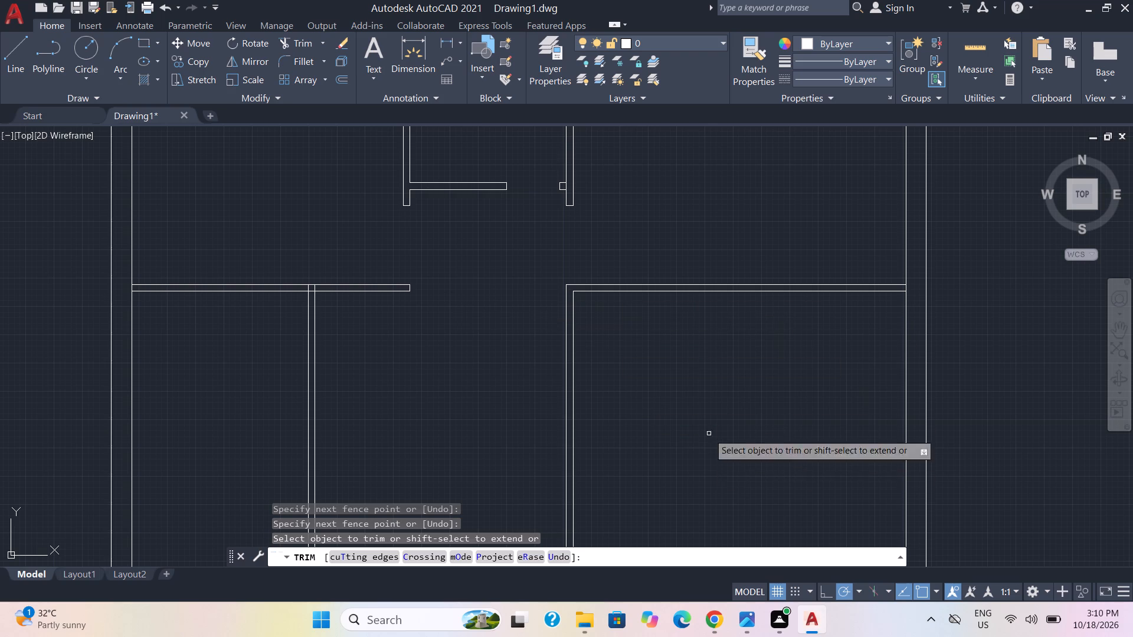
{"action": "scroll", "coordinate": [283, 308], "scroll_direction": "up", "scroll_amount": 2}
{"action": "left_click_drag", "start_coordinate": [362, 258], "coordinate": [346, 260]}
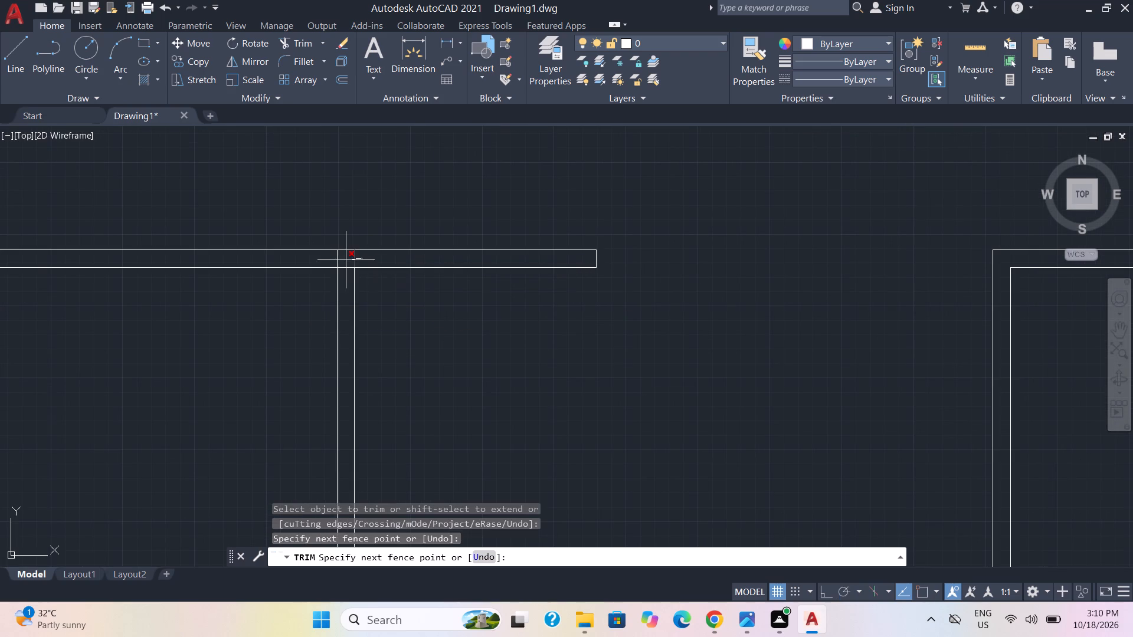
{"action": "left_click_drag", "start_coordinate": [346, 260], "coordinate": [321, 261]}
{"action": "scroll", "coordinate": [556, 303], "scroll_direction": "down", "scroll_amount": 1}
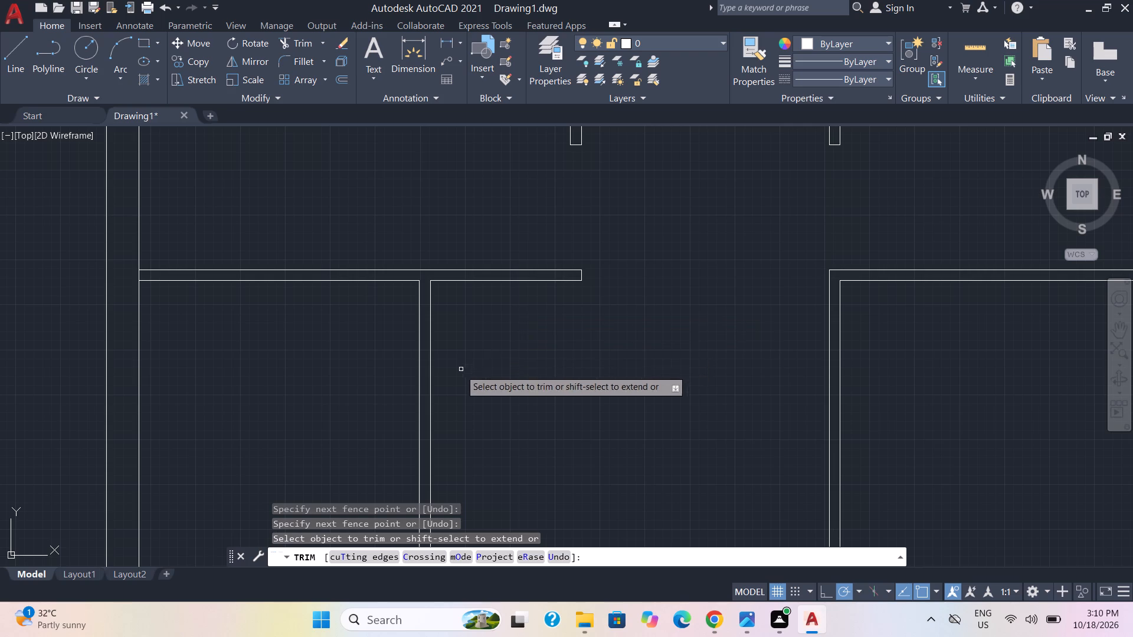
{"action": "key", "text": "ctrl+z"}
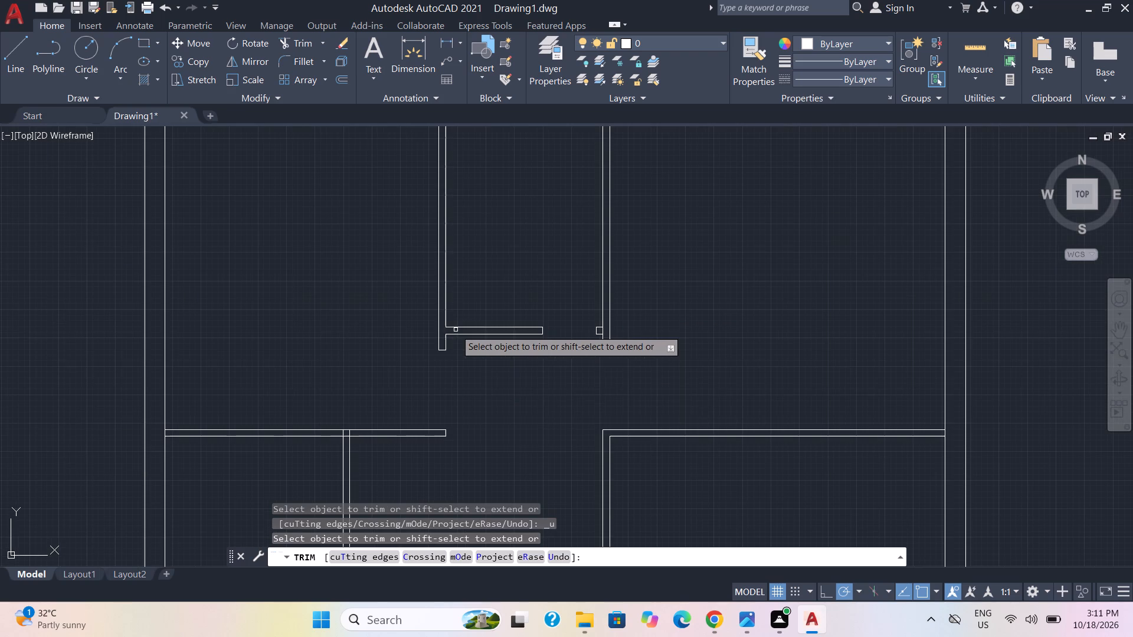
Trim the lower left room's vertical partition line ends inside the horizontal partition so they stop at its lower face.
{"action": "scroll", "coordinate": [357, 439], "scroll_direction": "up", "scroll_amount": 1}
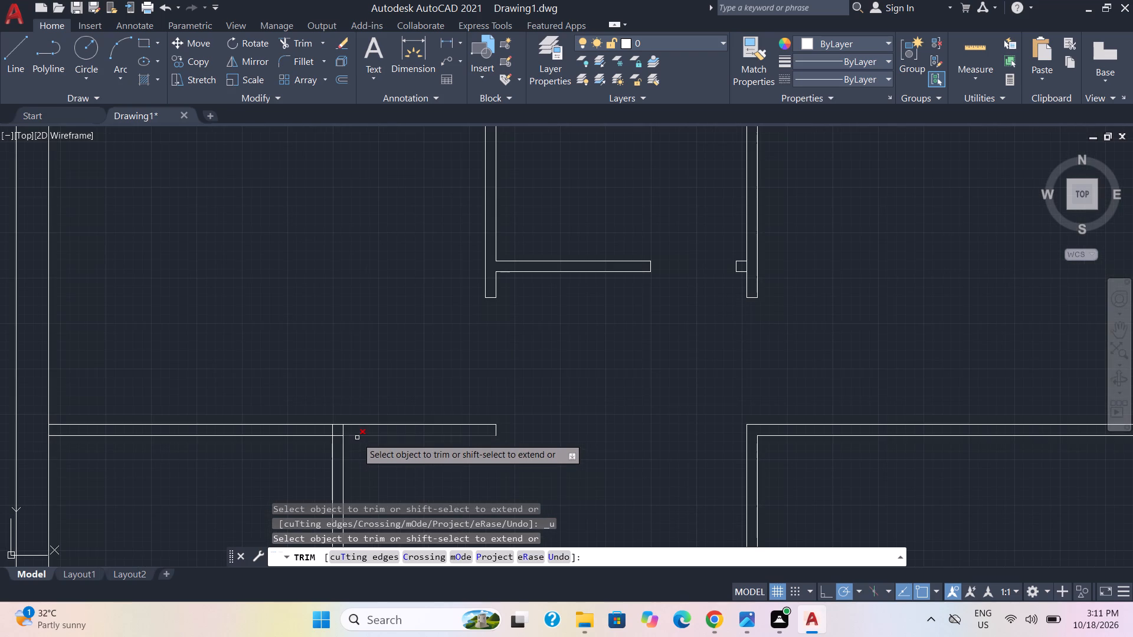
{"action": "middle_click_drag", "start_coordinate": [353, 435], "coordinate": [371, 371]}
{"action": "scroll", "coordinate": [365, 372], "scroll_direction": "up", "scroll_amount": 3}
{"action": "left_click_drag", "start_coordinate": [350, 355], "coordinate": [292, 358]}
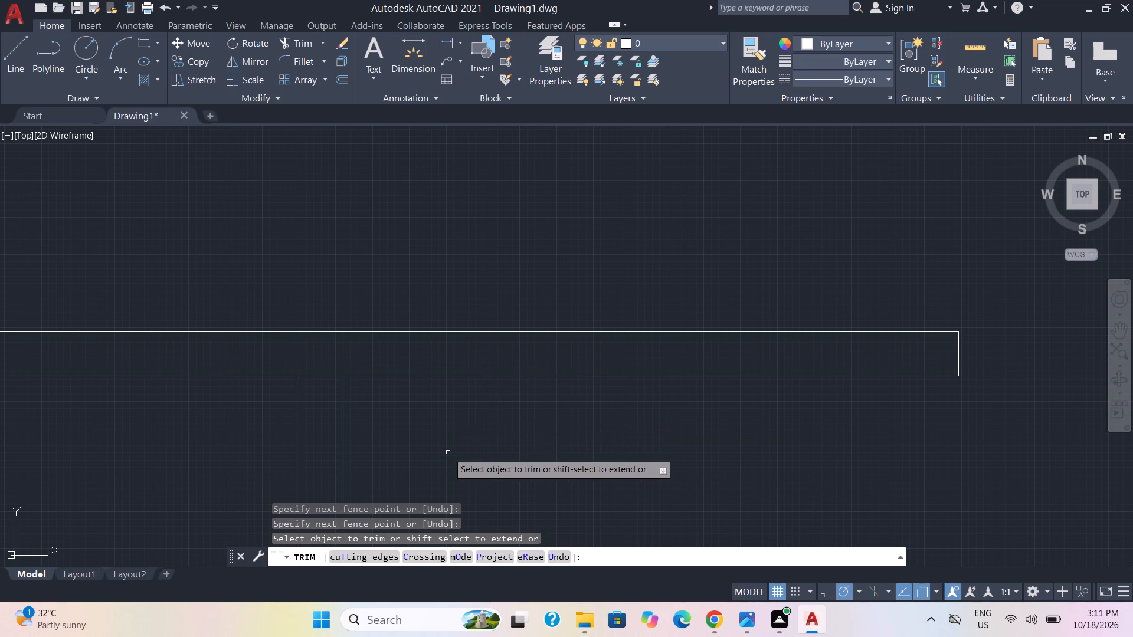
{"action": "middle_click_drag", "start_coordinate": [698, 467], "coordinate": [526, 362]}
{"action": "scroll", "coordinate": [528, 352], "scroll_direction": "down", "scroll_amount": 3}
{"action": "scroll", "coordinate": [606, 349], "scroll_direction": "down", "scroll_amount": 2}
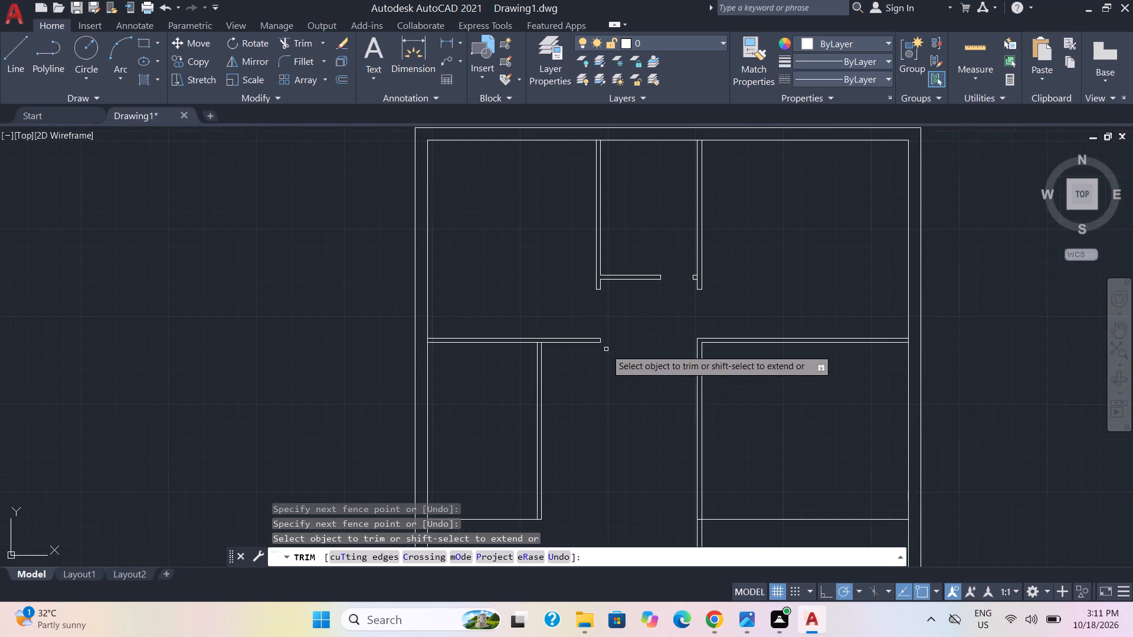
{"action": "middle_click_drag", "start_coordinate": [601, 398], "coordinate": [375, 415]}
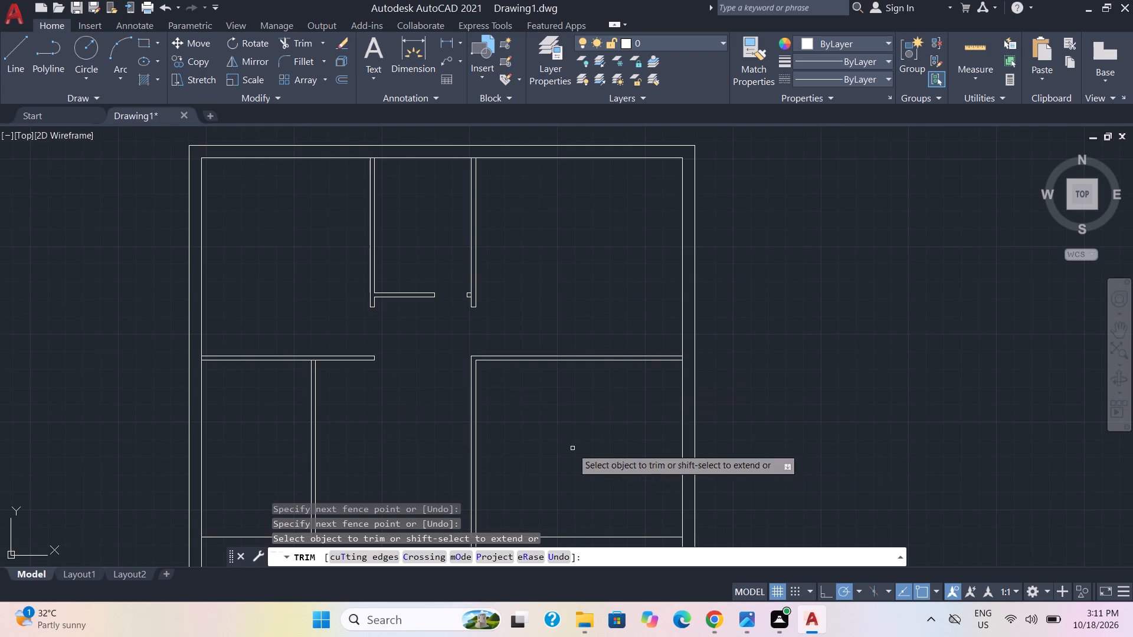
{"action": "scroll", "coordinate": [529, 434], "scroll_direction": "down", "scroll_amount": 2}
{"action": "middle_click_drag", "start_coordinate": [528, 443], "coordinate": [513, 362]}
{"action": "scroll", "coordinate": [599, 446], "scroll_direction": "up", "scroll_amount": 3}
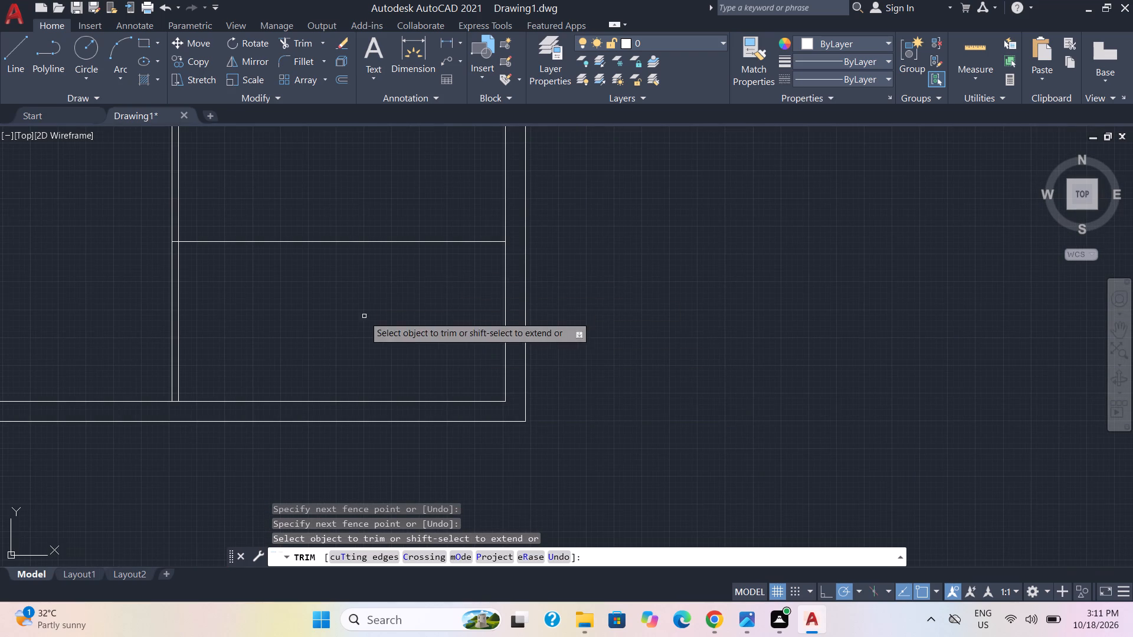
{"action": "middle_click_drag", "start_coordinate": [364, 317], "coordinate": [466, 441]}
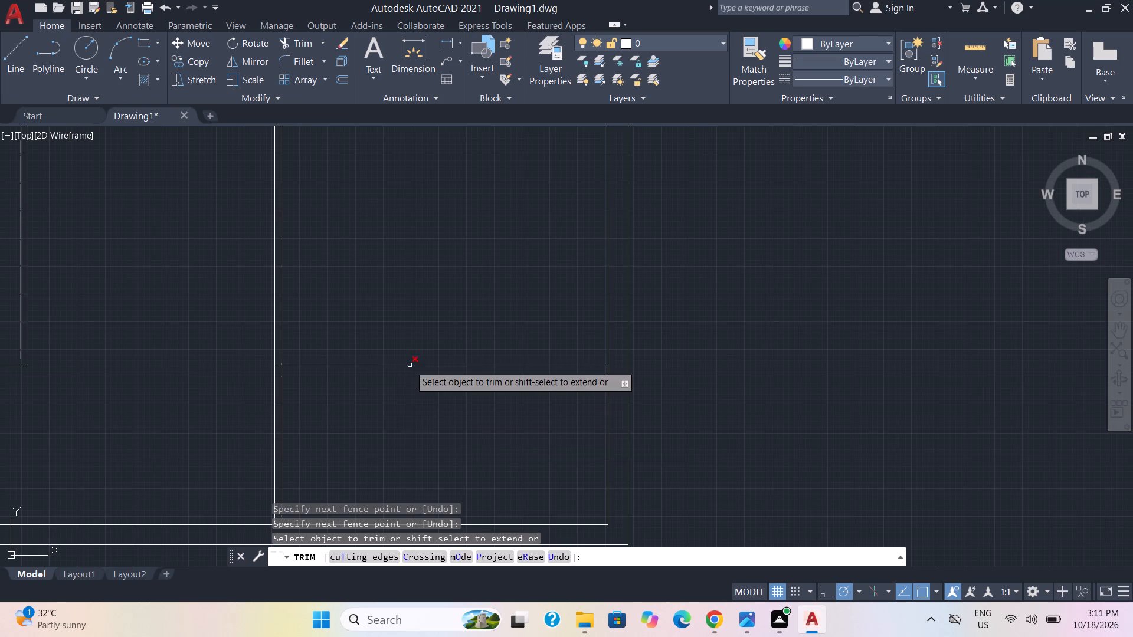
{"action": "key", "text": "Escape"}
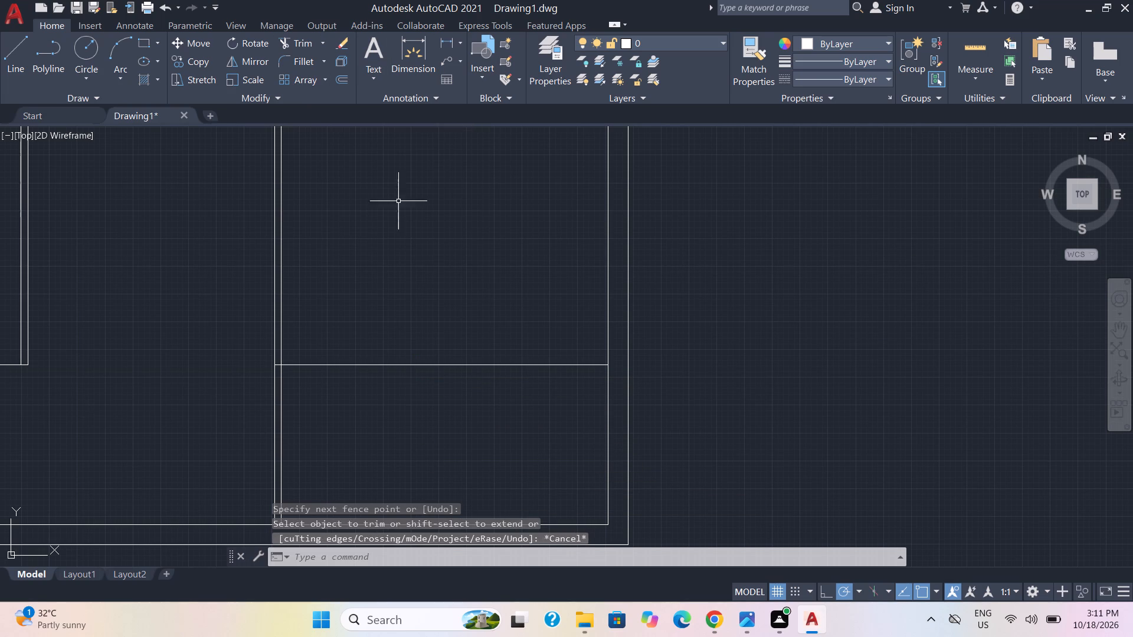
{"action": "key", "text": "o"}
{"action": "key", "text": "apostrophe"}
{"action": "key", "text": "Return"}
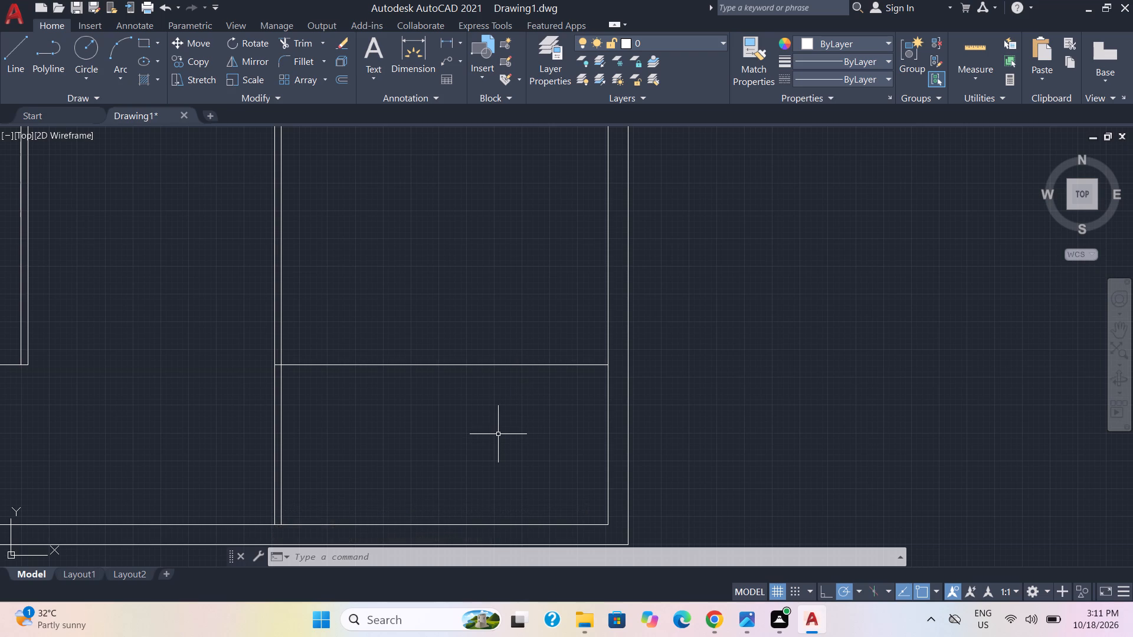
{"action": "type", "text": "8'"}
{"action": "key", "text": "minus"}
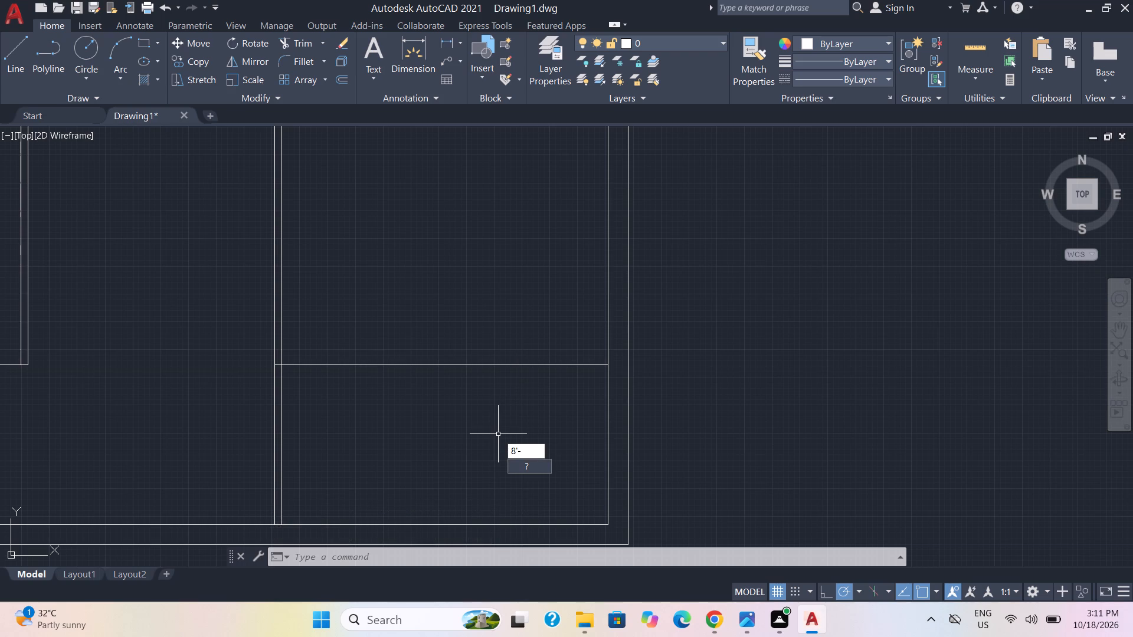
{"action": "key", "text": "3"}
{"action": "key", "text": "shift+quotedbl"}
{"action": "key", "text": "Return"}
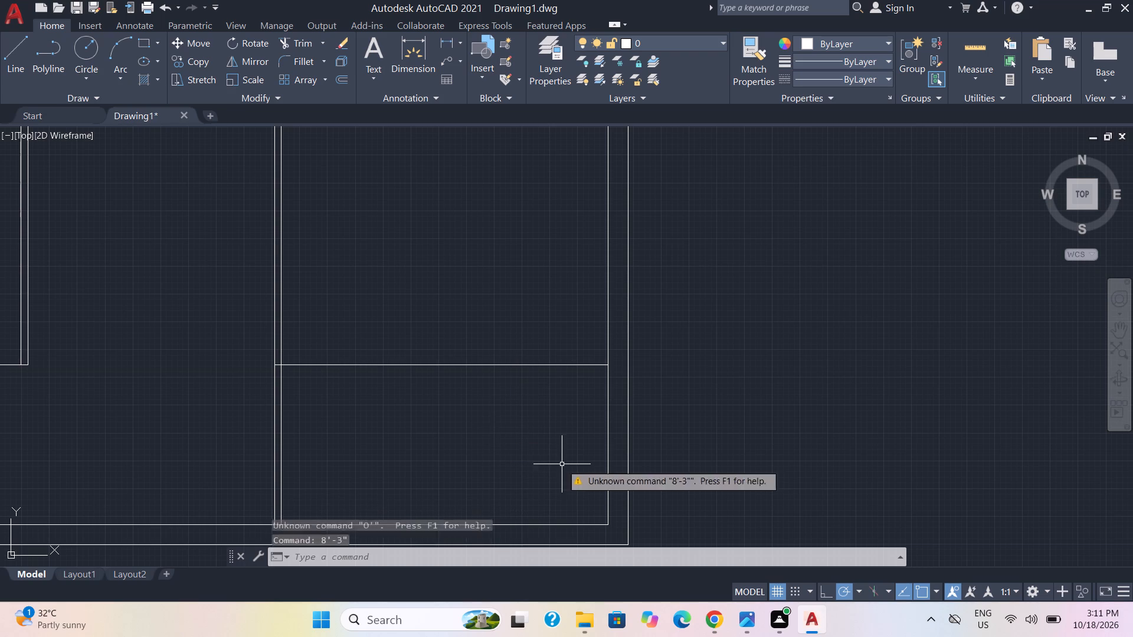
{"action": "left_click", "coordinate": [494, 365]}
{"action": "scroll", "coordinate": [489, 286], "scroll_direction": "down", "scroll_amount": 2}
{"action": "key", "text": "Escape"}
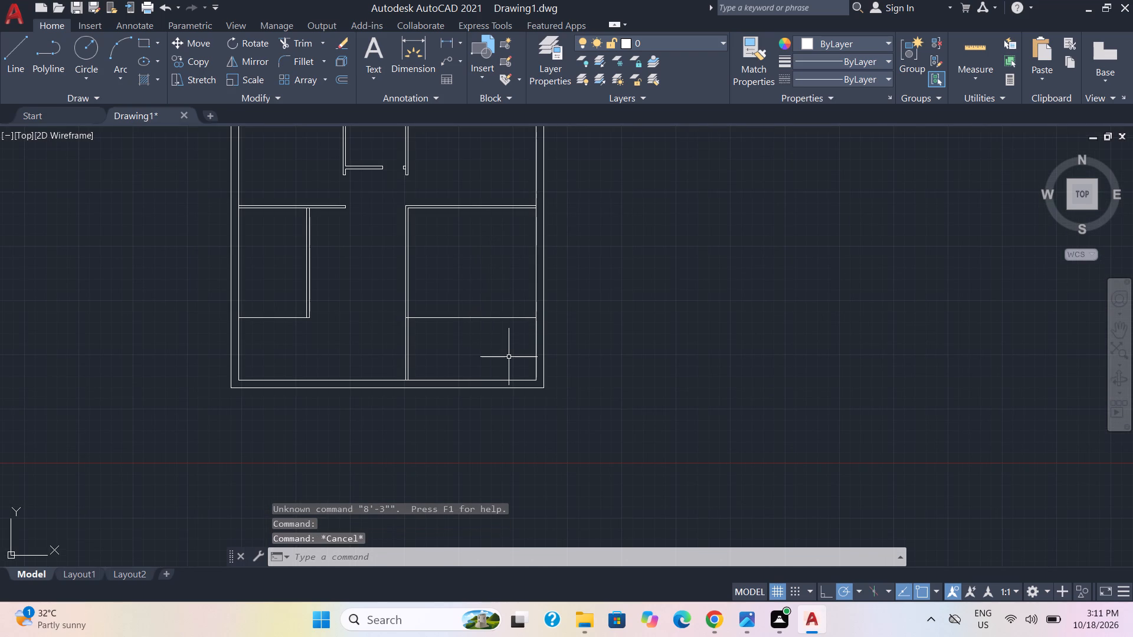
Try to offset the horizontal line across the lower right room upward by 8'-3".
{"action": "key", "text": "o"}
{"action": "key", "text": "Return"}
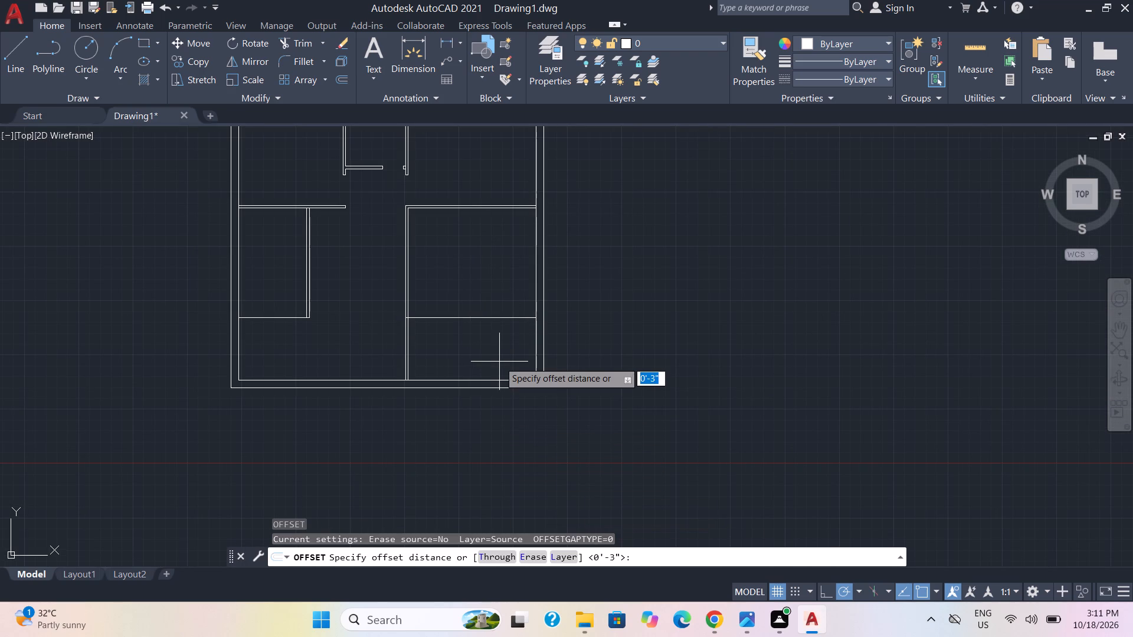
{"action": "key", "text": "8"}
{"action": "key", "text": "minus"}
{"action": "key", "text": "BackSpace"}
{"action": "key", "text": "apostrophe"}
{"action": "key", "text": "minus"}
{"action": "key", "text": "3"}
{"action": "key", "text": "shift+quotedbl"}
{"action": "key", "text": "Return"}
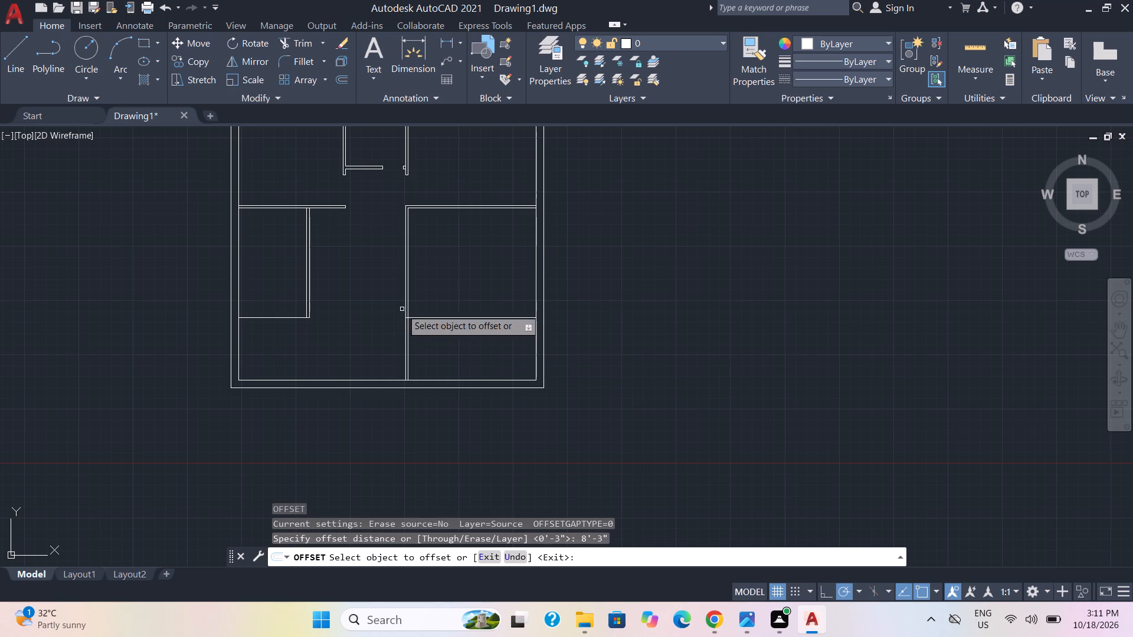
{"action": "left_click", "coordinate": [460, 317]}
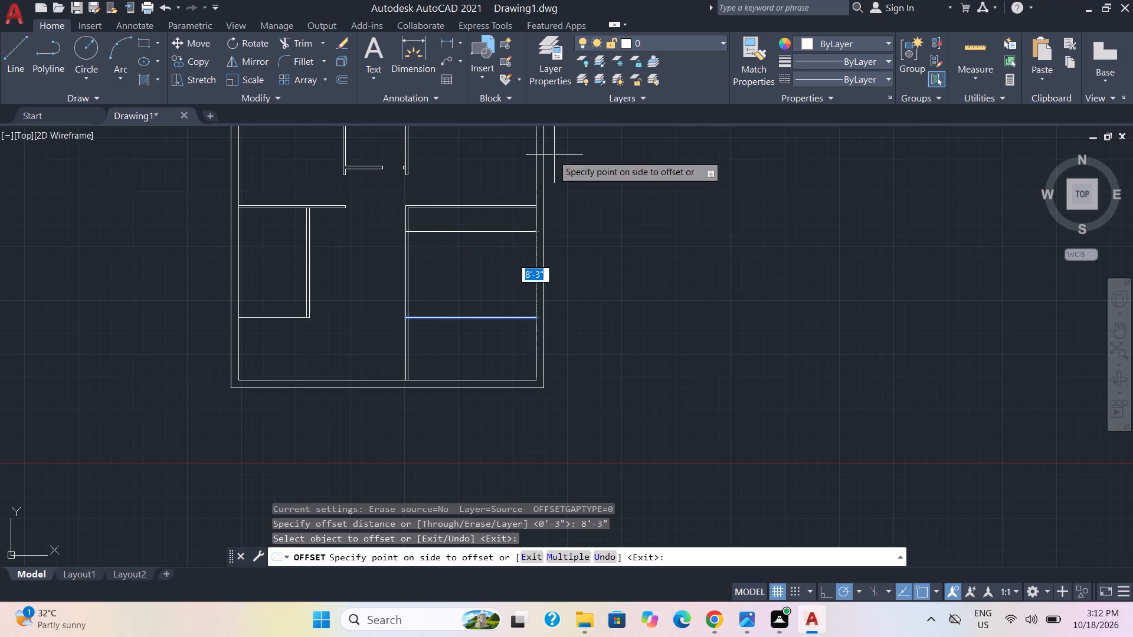
Quick-measure the upper left room's inner dimensions within the whole plan.
{"action": "scroll", "coordinate": [588, 288], "scroll_direction": "down", "scroll_amount": 1}
{"action": "middle_click_drag", "start_coordinate": [581, 297], "coordinate": [518, 370]}
{"action": "left_click", "coordinate": [977, 55]}
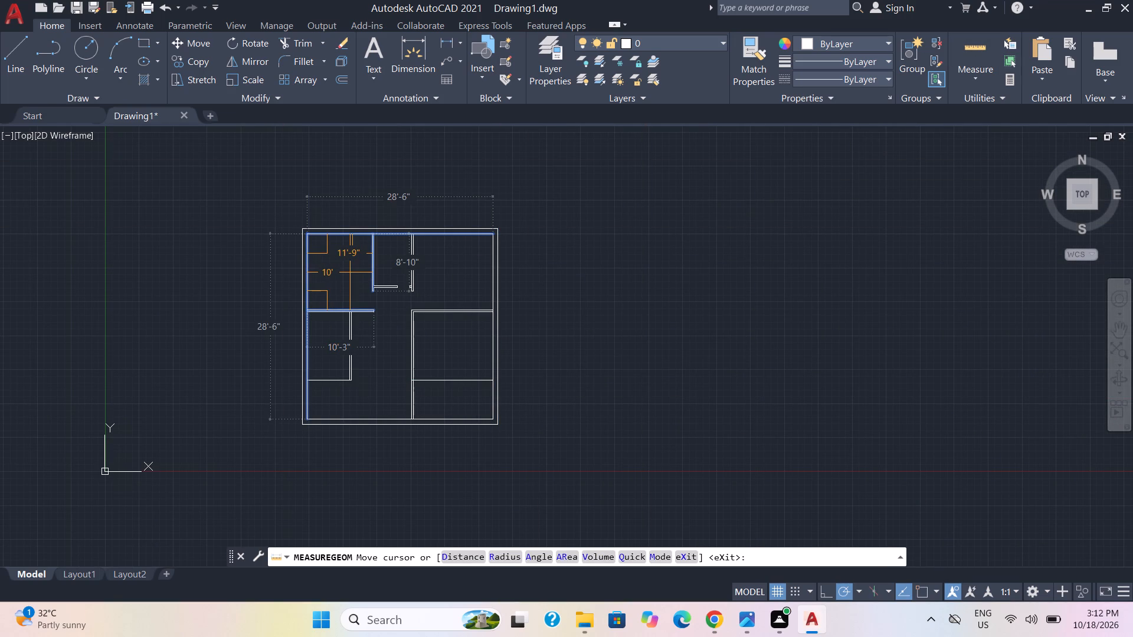
{"action": "key", "text": "Escape"}
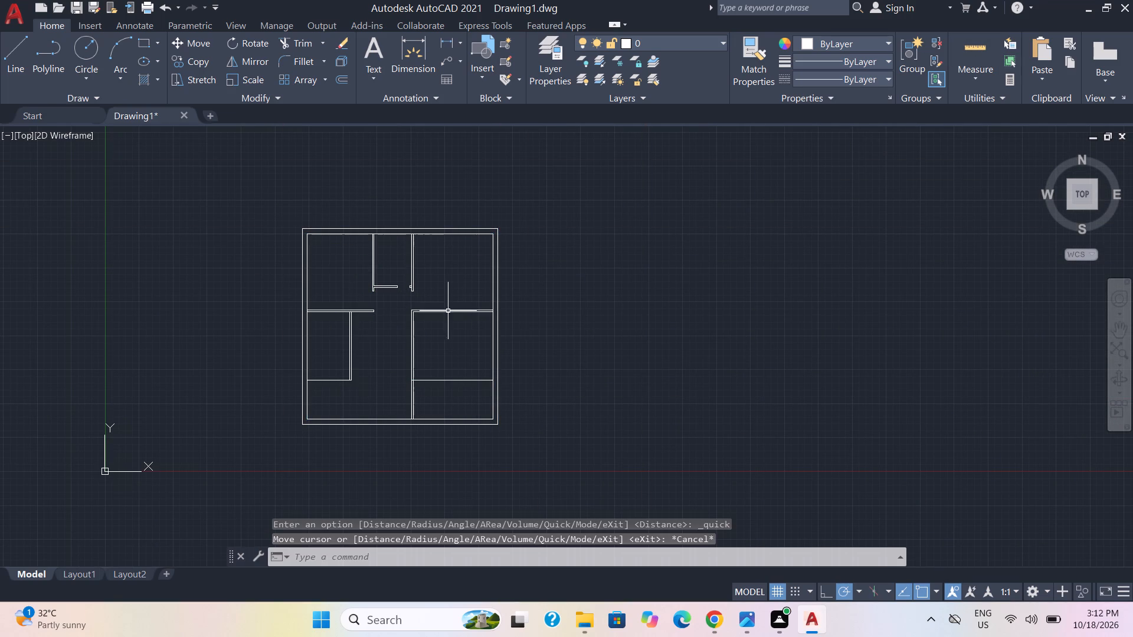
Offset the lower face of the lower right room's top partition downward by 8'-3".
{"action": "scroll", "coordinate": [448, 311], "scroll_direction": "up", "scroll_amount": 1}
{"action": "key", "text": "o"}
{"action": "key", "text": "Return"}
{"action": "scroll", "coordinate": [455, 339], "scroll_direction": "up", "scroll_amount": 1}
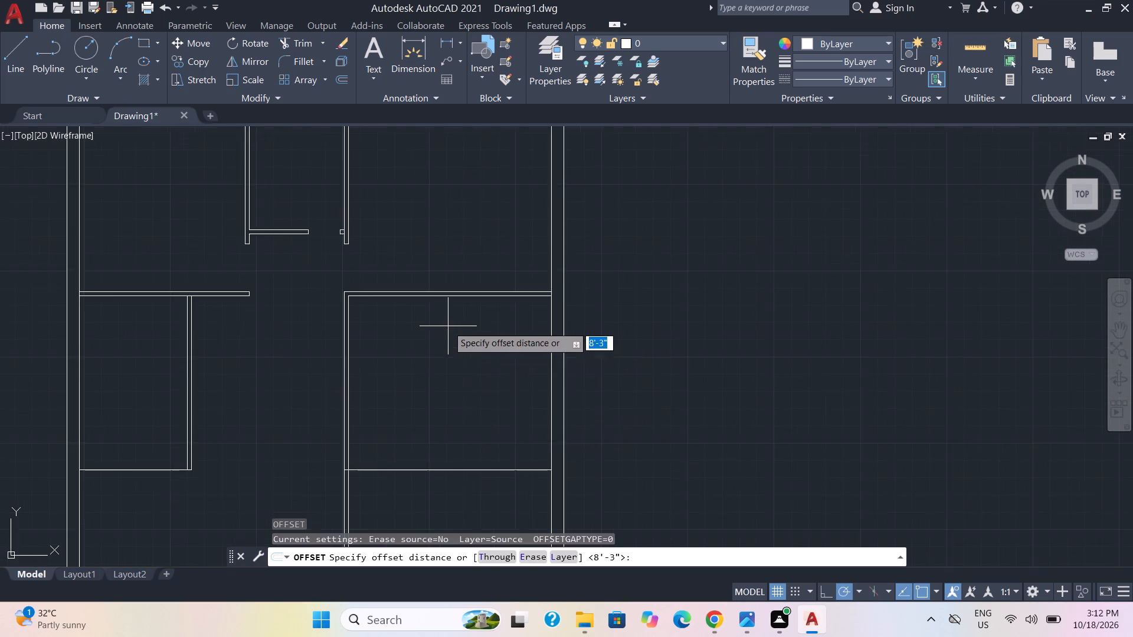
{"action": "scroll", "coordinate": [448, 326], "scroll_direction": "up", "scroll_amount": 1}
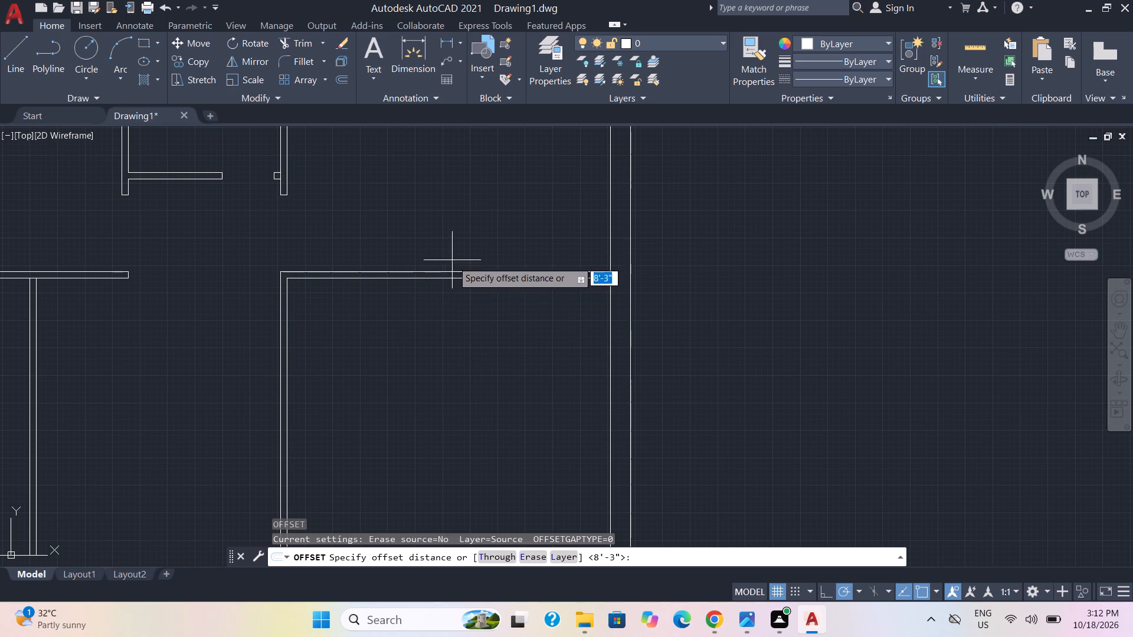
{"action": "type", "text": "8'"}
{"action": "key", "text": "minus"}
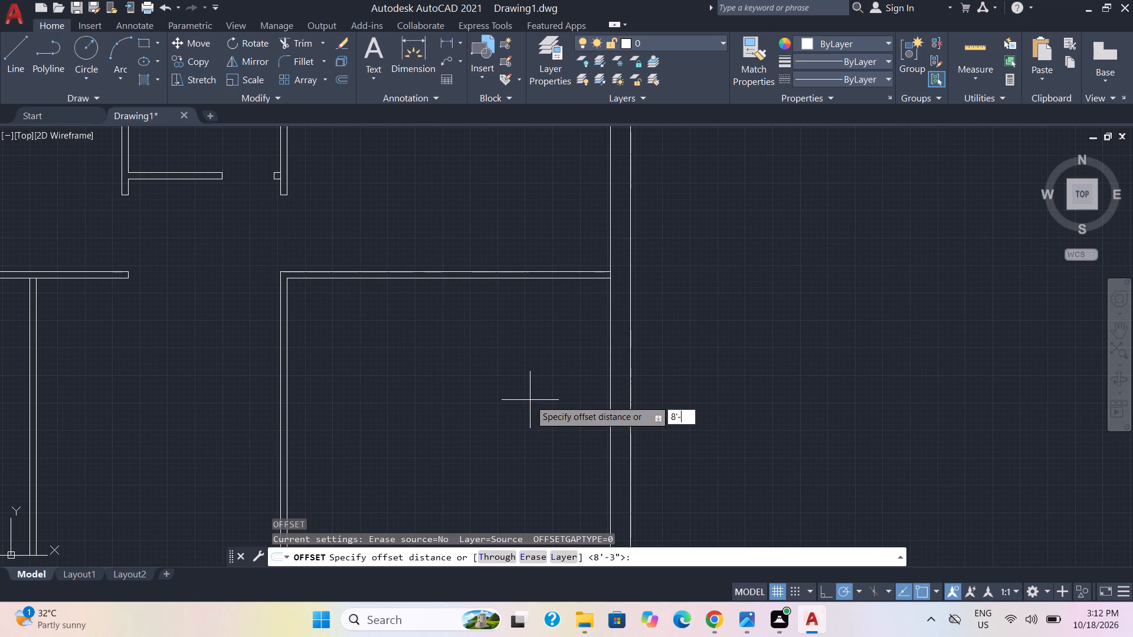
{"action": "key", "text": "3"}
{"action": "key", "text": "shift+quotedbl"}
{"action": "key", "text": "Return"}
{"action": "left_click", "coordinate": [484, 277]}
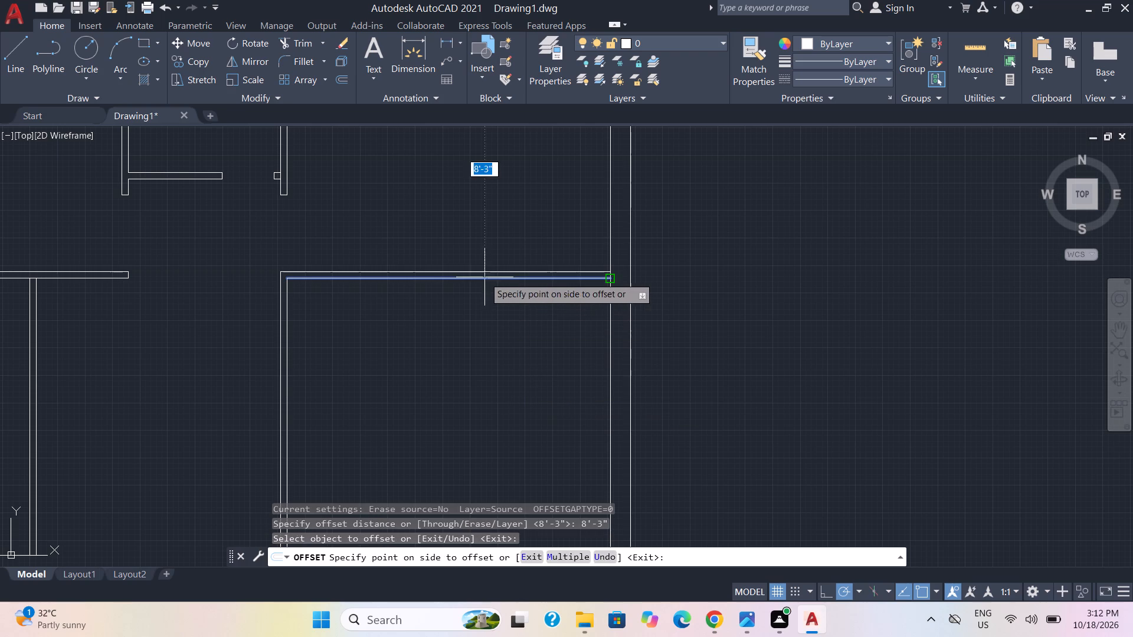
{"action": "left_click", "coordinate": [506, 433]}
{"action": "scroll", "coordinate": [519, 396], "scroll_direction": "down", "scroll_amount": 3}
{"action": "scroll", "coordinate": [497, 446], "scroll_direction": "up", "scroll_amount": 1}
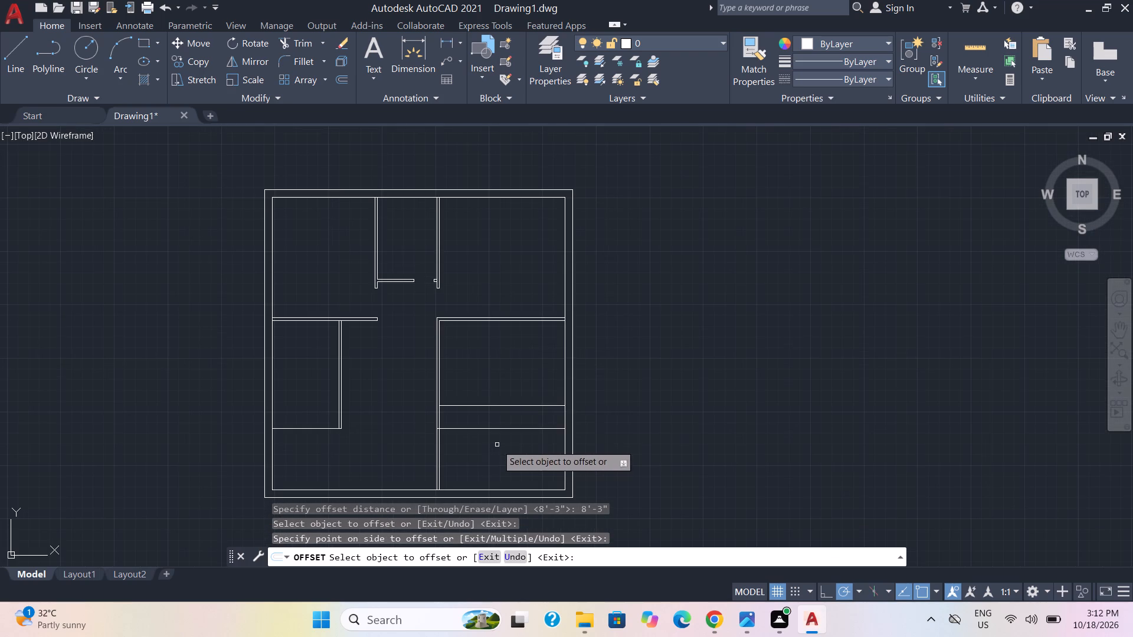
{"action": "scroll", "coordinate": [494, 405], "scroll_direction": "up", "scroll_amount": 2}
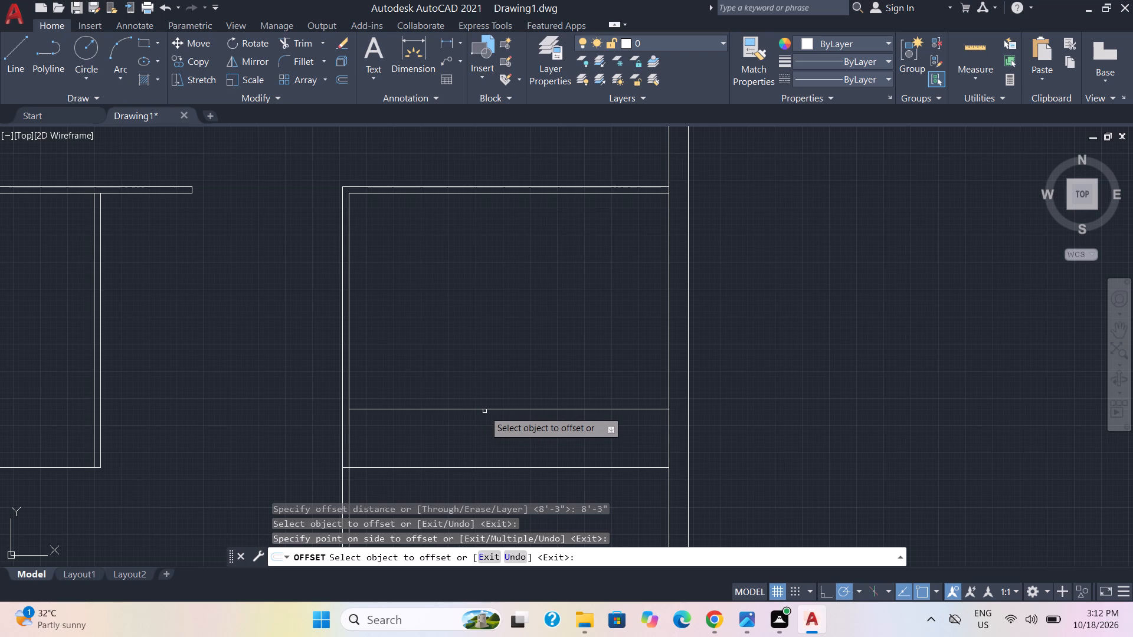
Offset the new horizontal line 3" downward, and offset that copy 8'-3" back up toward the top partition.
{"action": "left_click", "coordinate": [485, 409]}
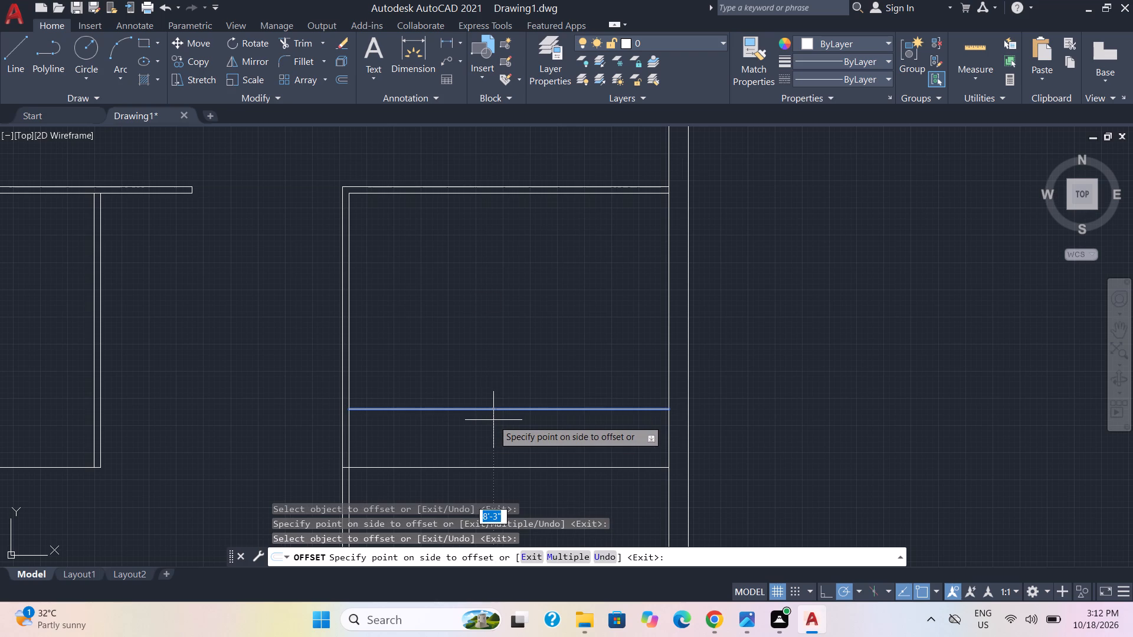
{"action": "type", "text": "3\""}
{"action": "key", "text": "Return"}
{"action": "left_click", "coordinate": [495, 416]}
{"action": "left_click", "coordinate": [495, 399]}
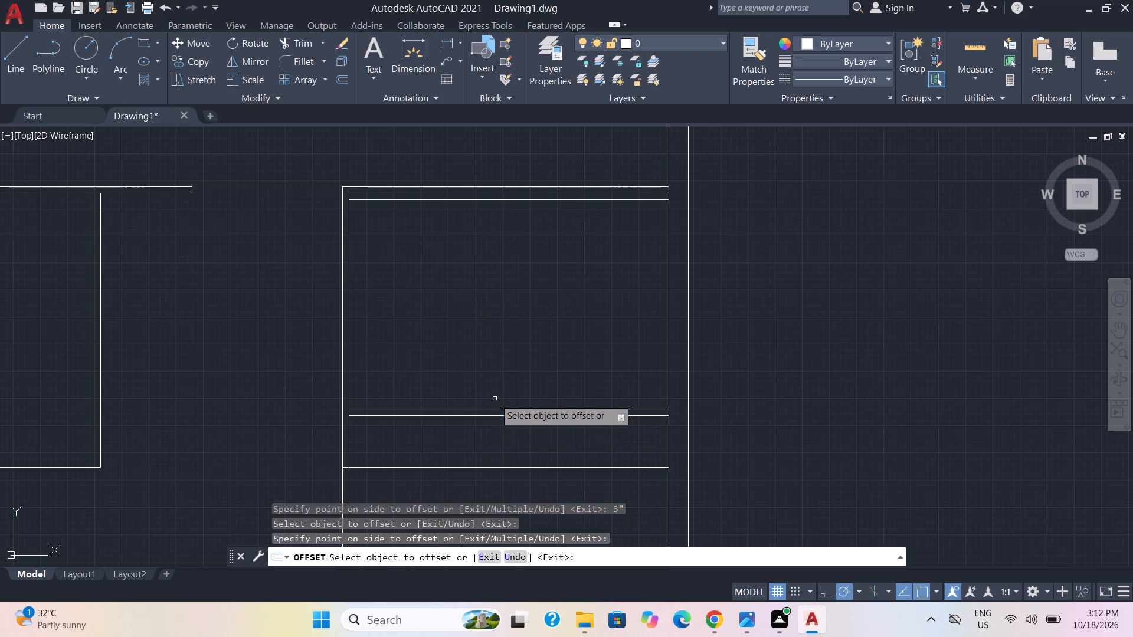
Quick-measure the inner dimensions of the lower right room above the new horizontal lines.
{"action": "left_click", "coordinate": [975, 46]}
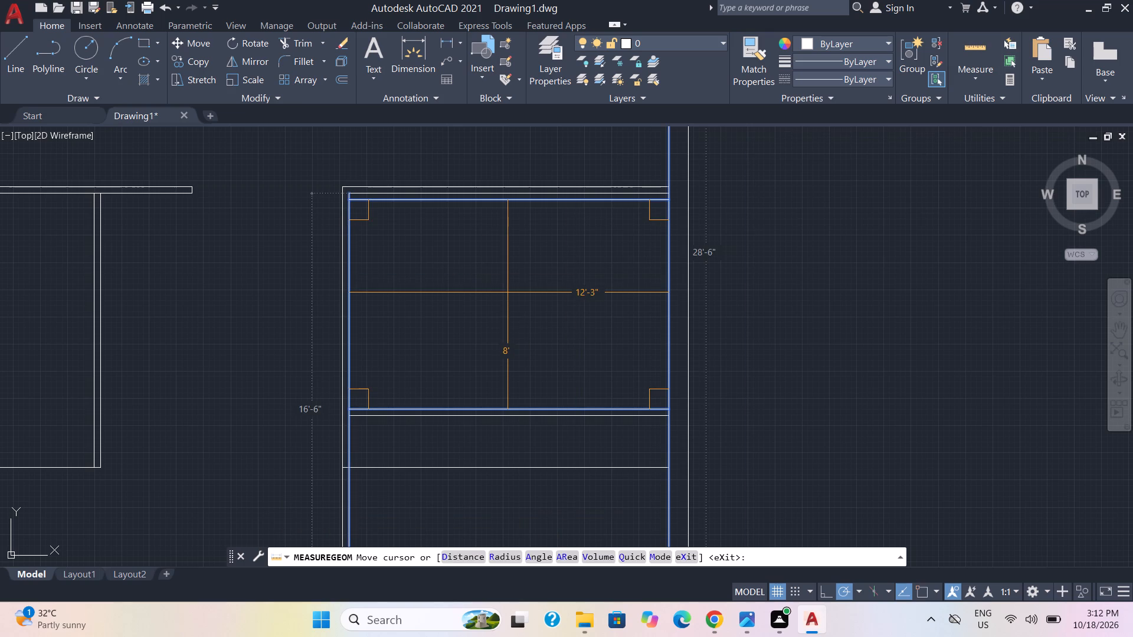
{"action": "key", "text": "Escape"}
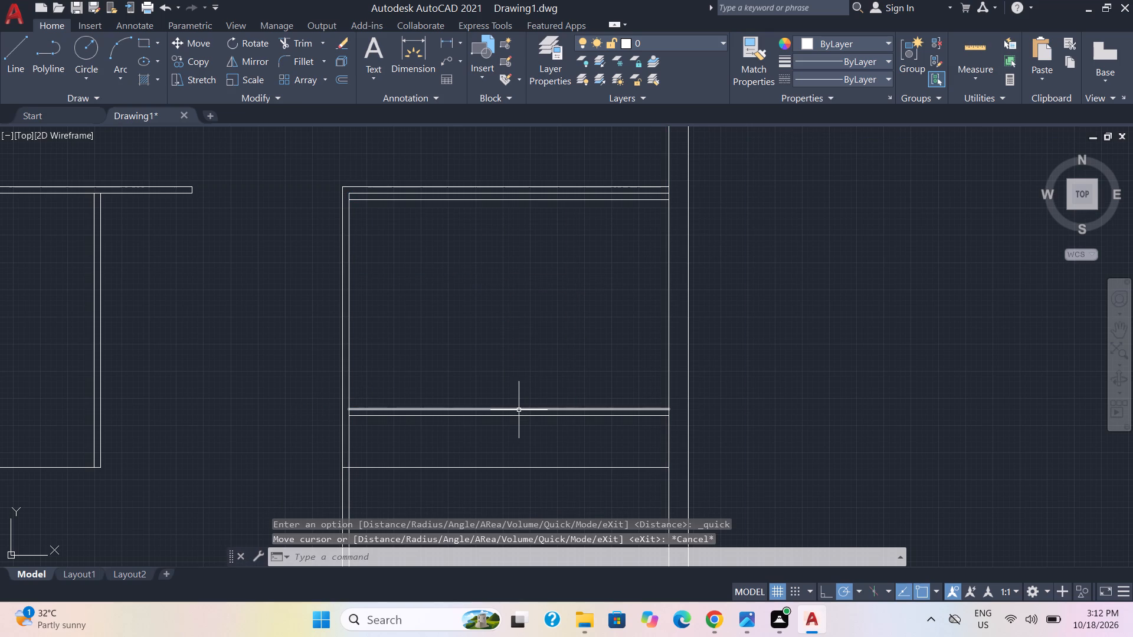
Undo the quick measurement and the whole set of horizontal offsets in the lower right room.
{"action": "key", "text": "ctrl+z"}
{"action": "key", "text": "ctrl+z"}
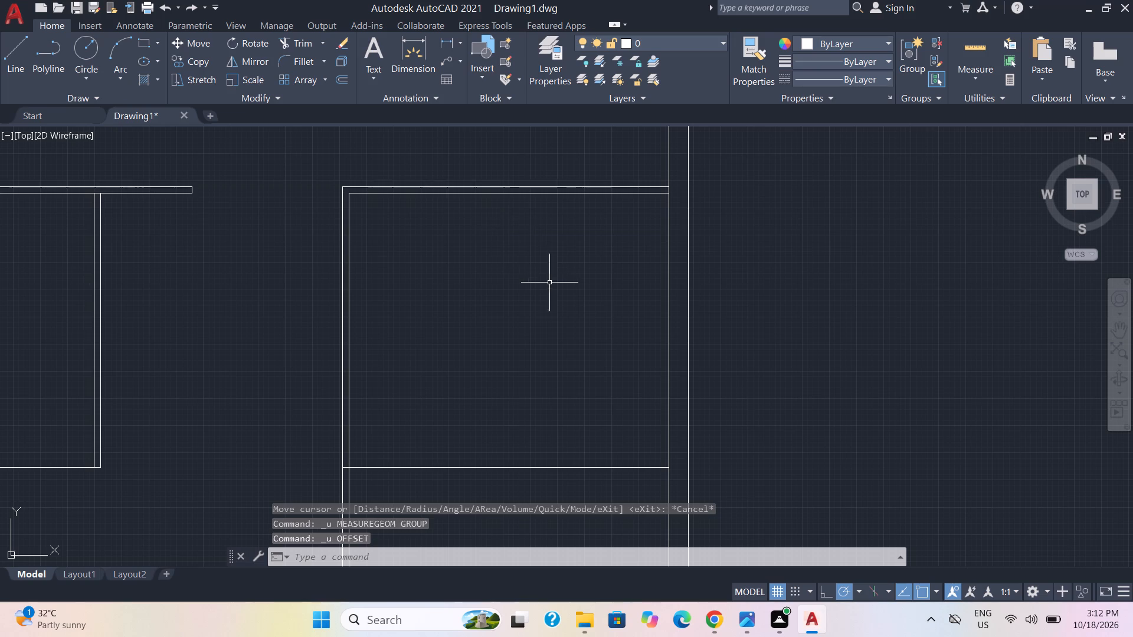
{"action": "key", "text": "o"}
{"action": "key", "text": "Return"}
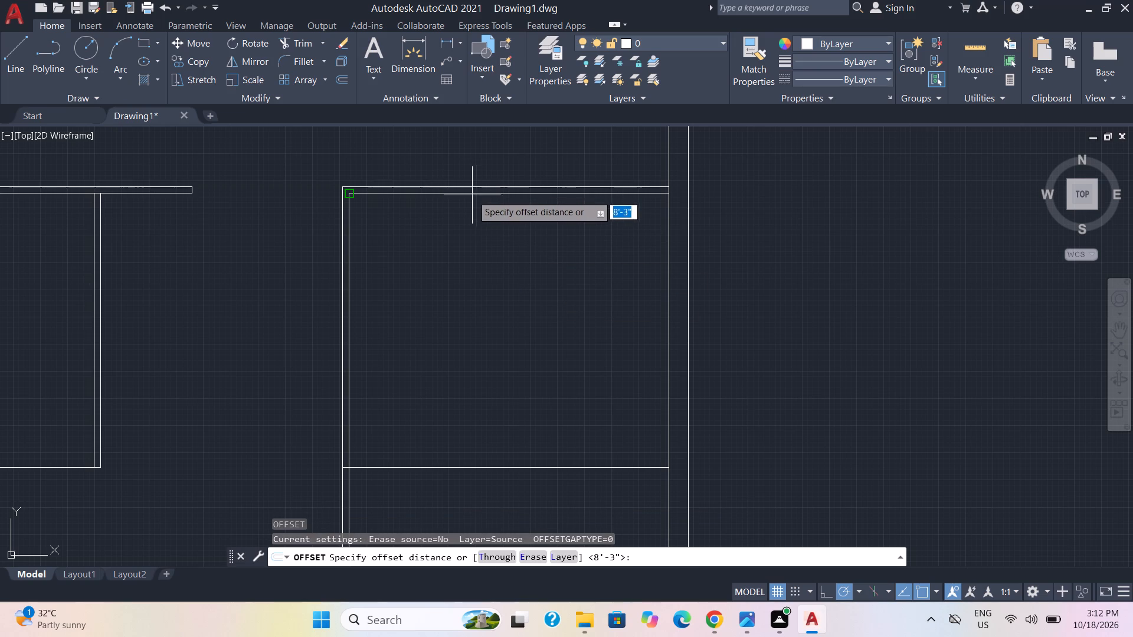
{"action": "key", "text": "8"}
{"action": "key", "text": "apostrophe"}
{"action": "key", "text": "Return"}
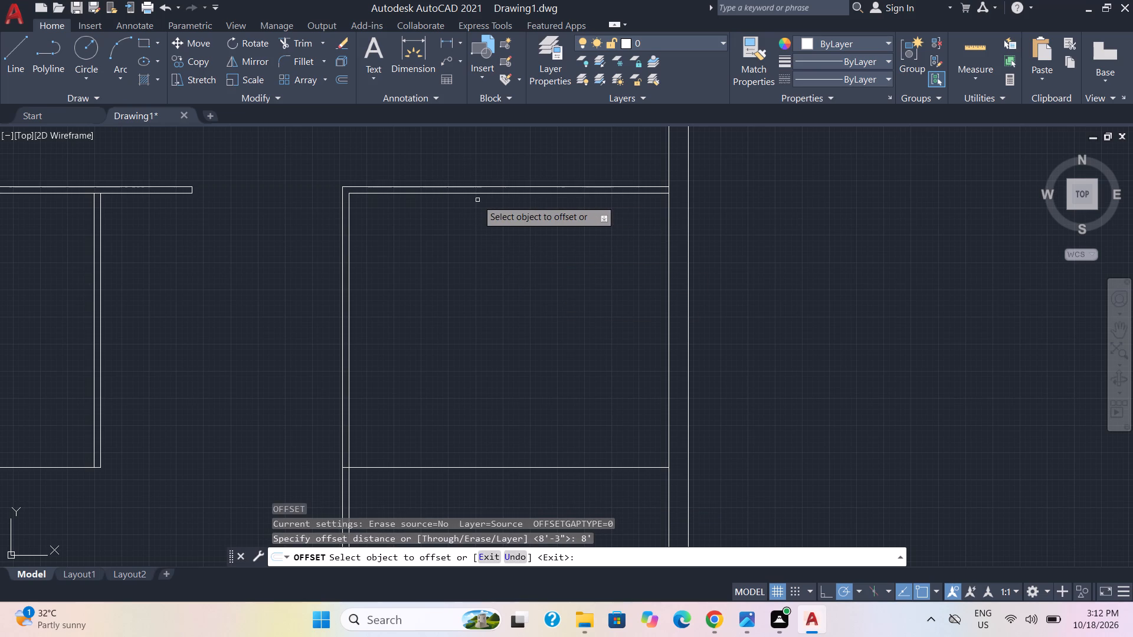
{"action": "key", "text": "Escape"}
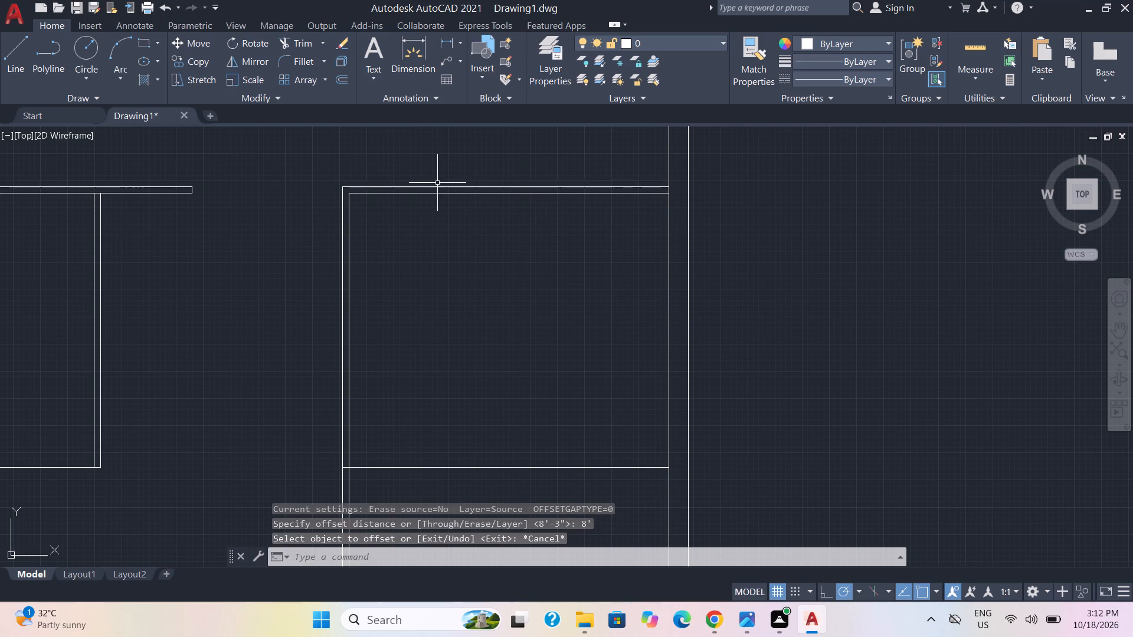
Offset the lower face of the lower right room's top partition downward by 8'-3".
{"action": "key", "text": "o"}
{"action": "key", "text": "Return"}
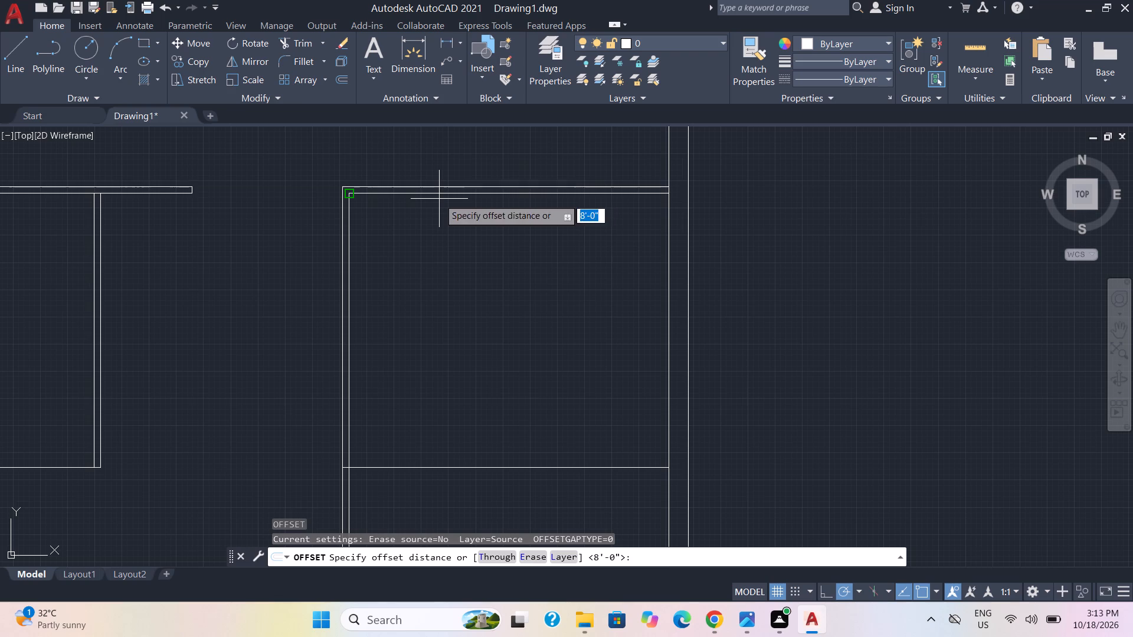
{"action": "type", "text": "8-"}
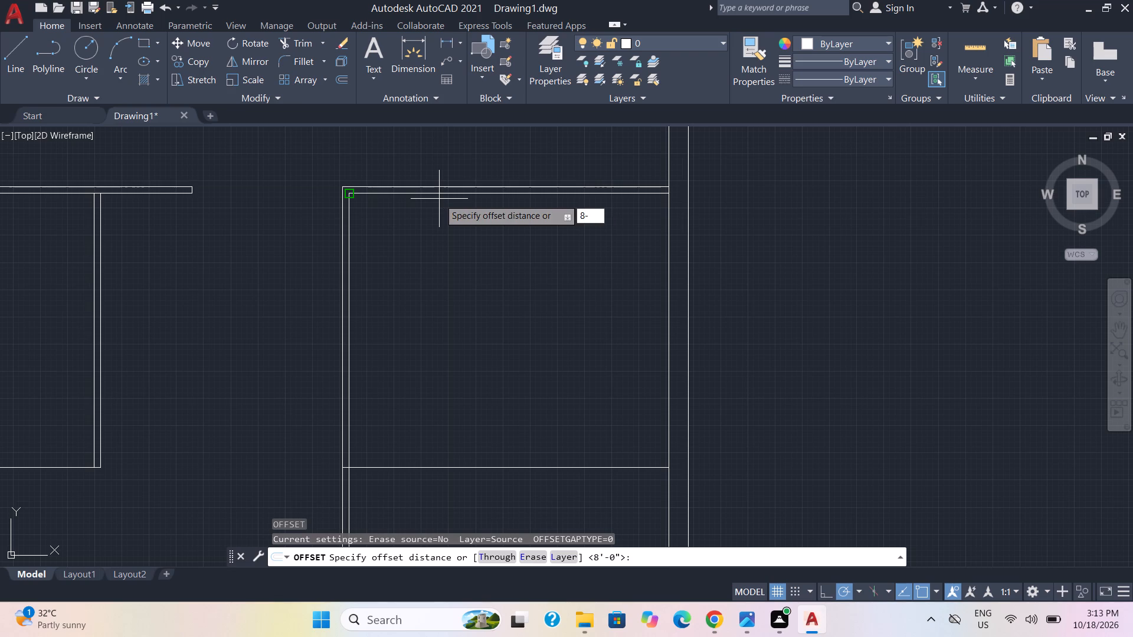
{"action": "key", "text": "BackSpace"}
{"action": "key", "text": "apostrophe"}
{"action": "key", "text": "3"}
{"action": "key", "text": "shift+quotedbl"}
{"action": "key", "text": "BackSpace"}
{"action": "key", "text": "BackSpace"}
{"action": "key", "text": "minus"}
{"action": "key", "text": "3"}
{"action": "key", "text": "shift+quotedbl"}
{"action": "key", "text": "Return"}
{"action": "left_click", "coordinate": [438, 194]}
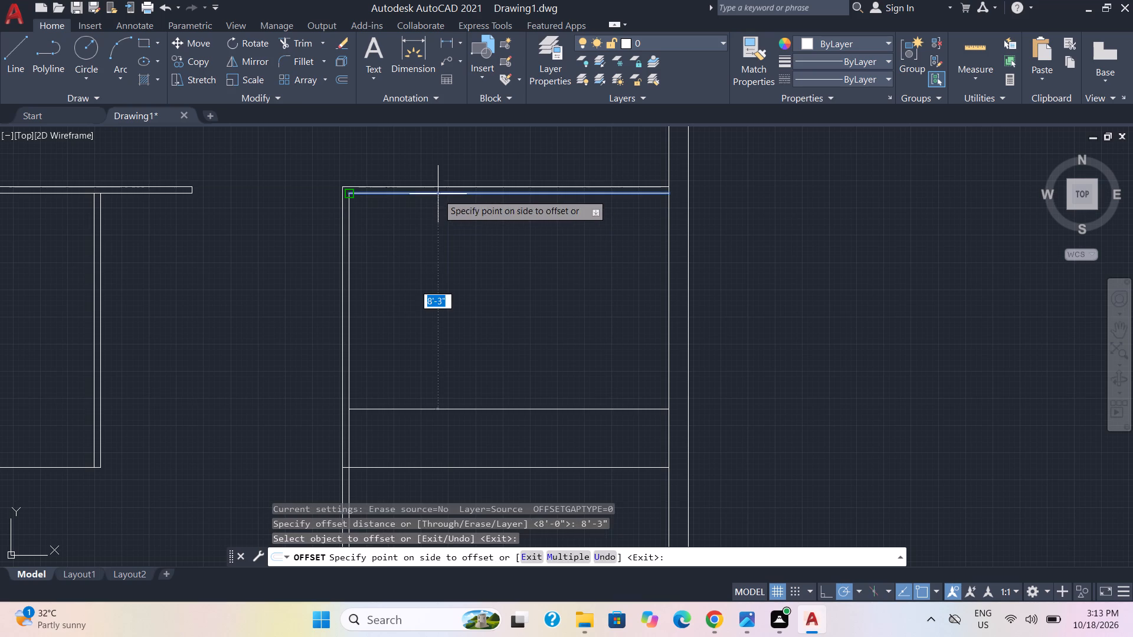
{"action": "left_click", "coordinate": [439, 285]}
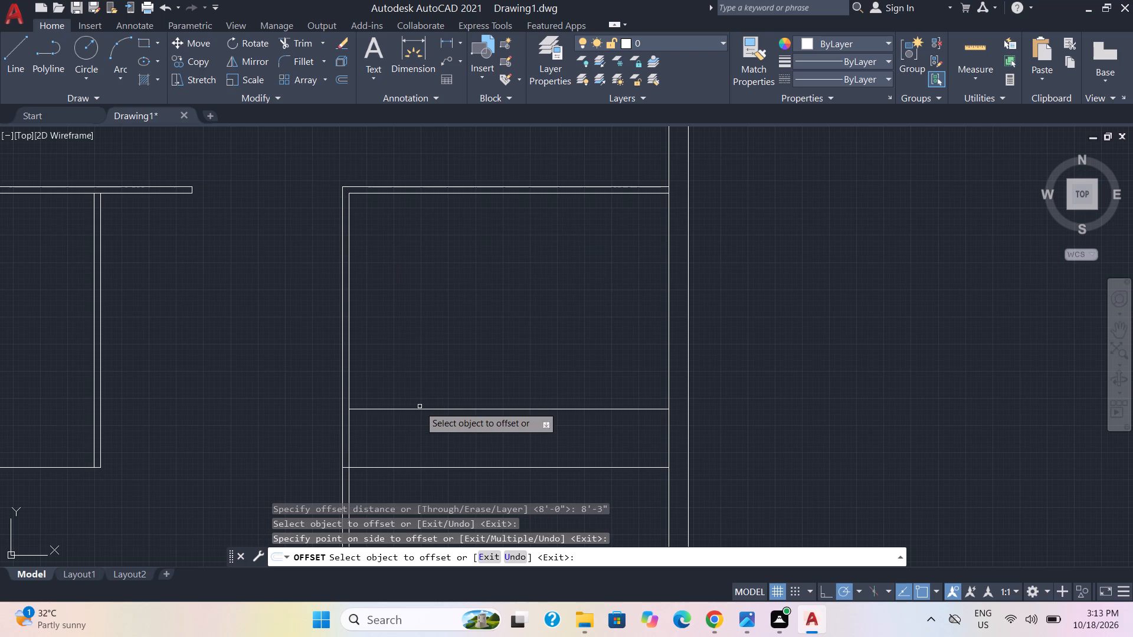
Offset the new horizontal line in the lower right room downward by 3'.
{"action": "left_click", "coordinate": [421, 410]}
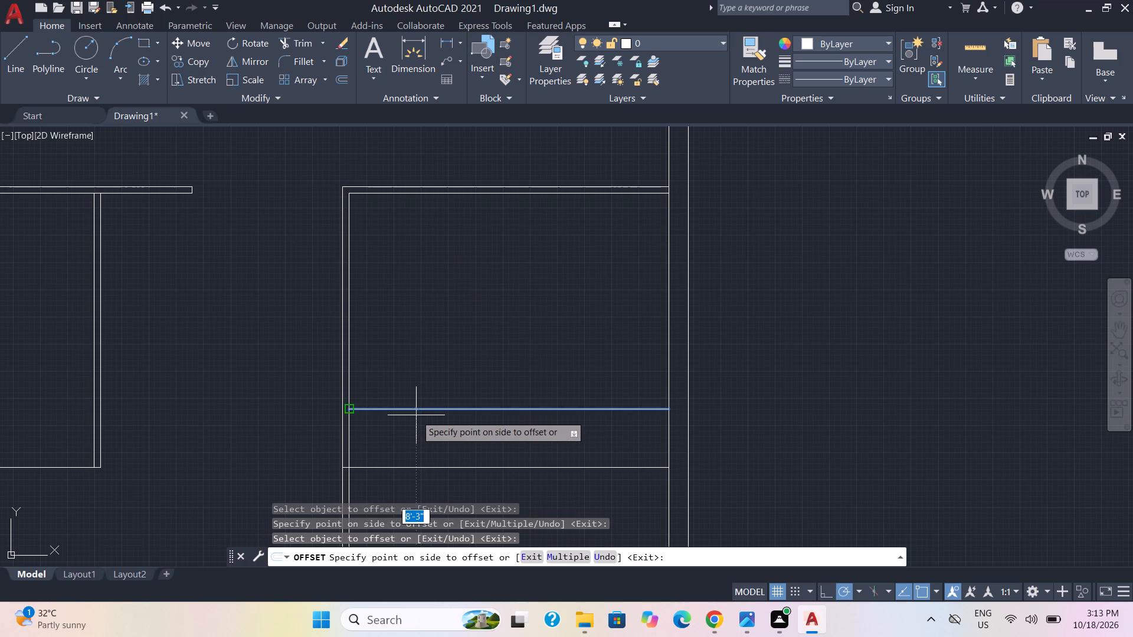
{"action": "key", "text": "3"}
{"action": "key", "text": "apostrophe"}
{"action": "key", "text": "Return"}
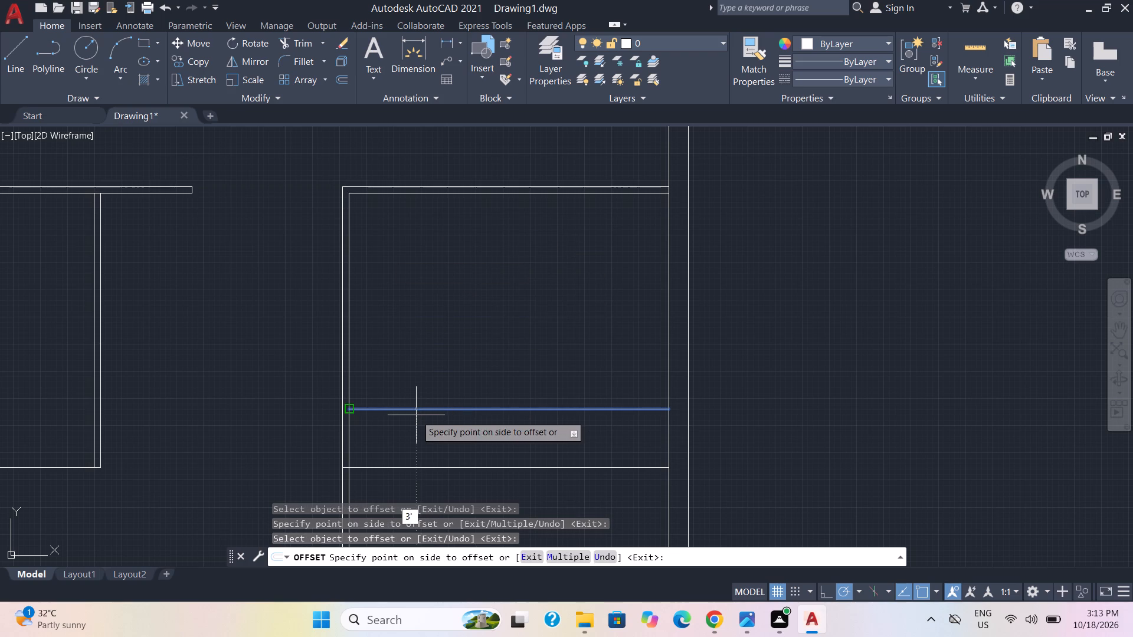
Offset the horizontal line 8'-3" below the lower right room's top partition downward by 3" for the wall thickness.
{"action": "left_click", "coordinate": [415, 409]}
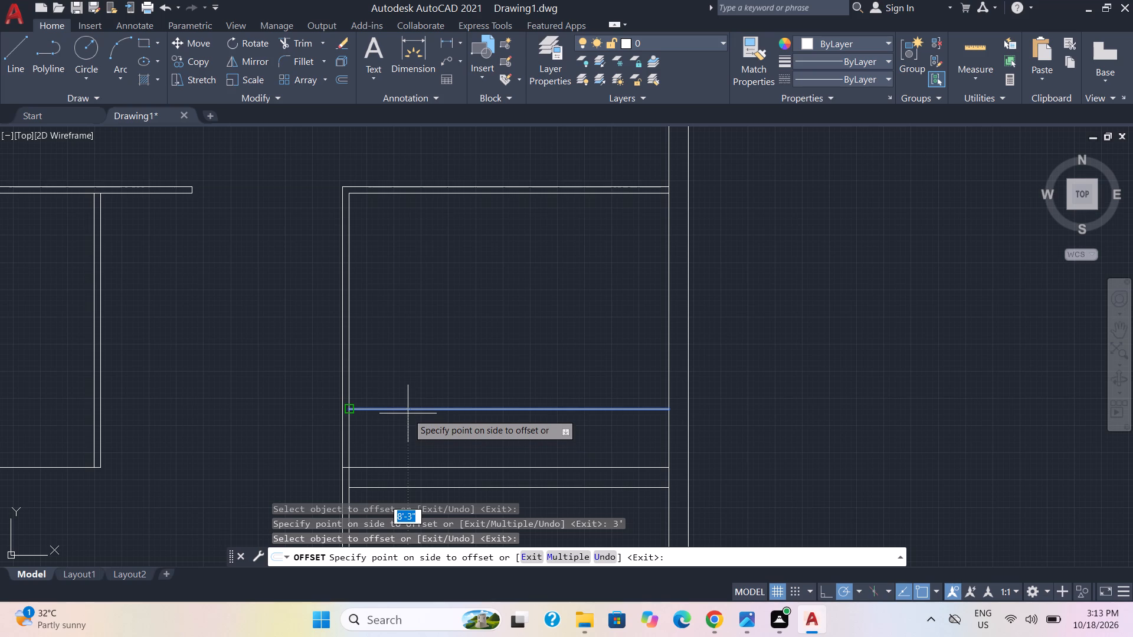
{"action": "key", "text": "3"}
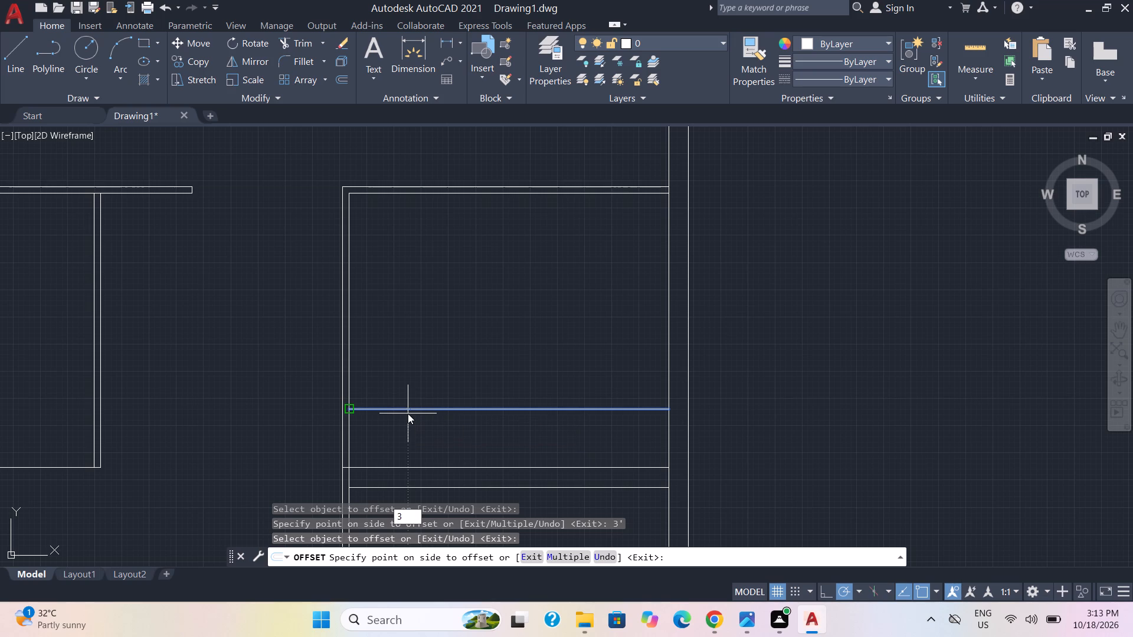
{"action": "key", "text": "shift+quotedbl"}
{"action": "key", "text": "Return"}
{"action": "left_click", "coordinate": [408, 412]}
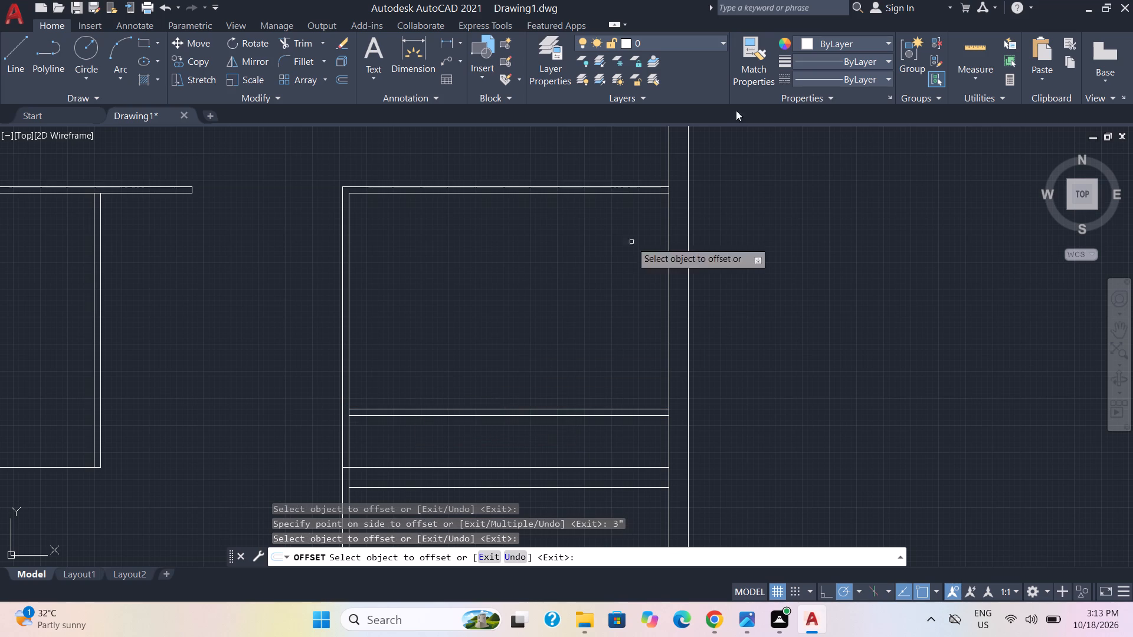
Quick-measure the lower right room's inner dimensions between its top partition and the new partition below.
{"action": "left_click", "coordinate": [988, 53]}
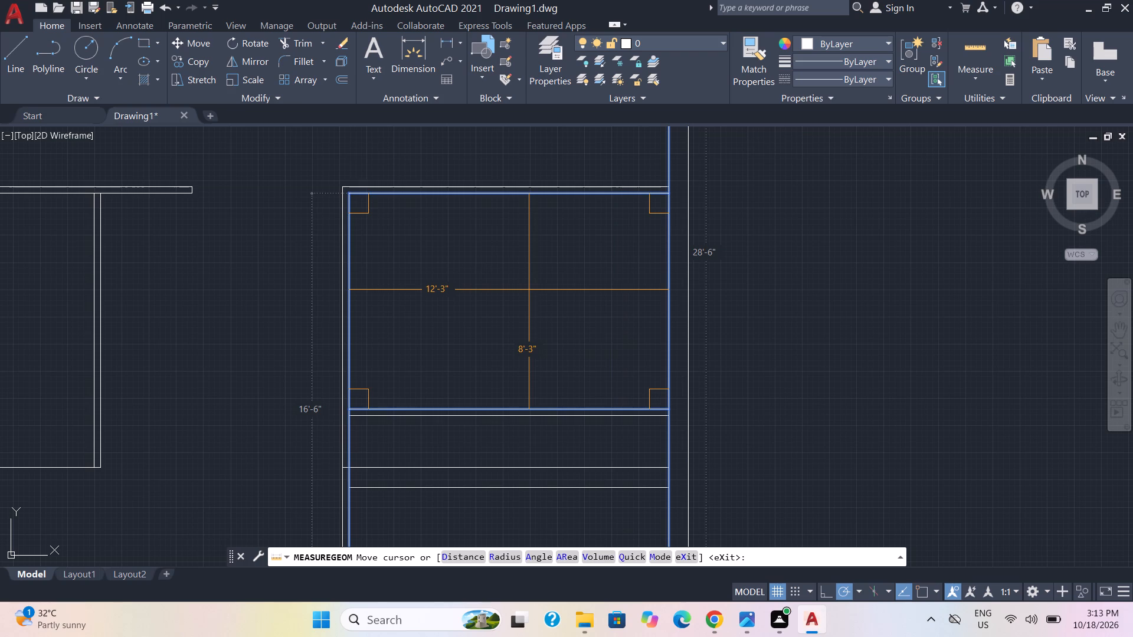
{"action": "key", "text": "Escape"}
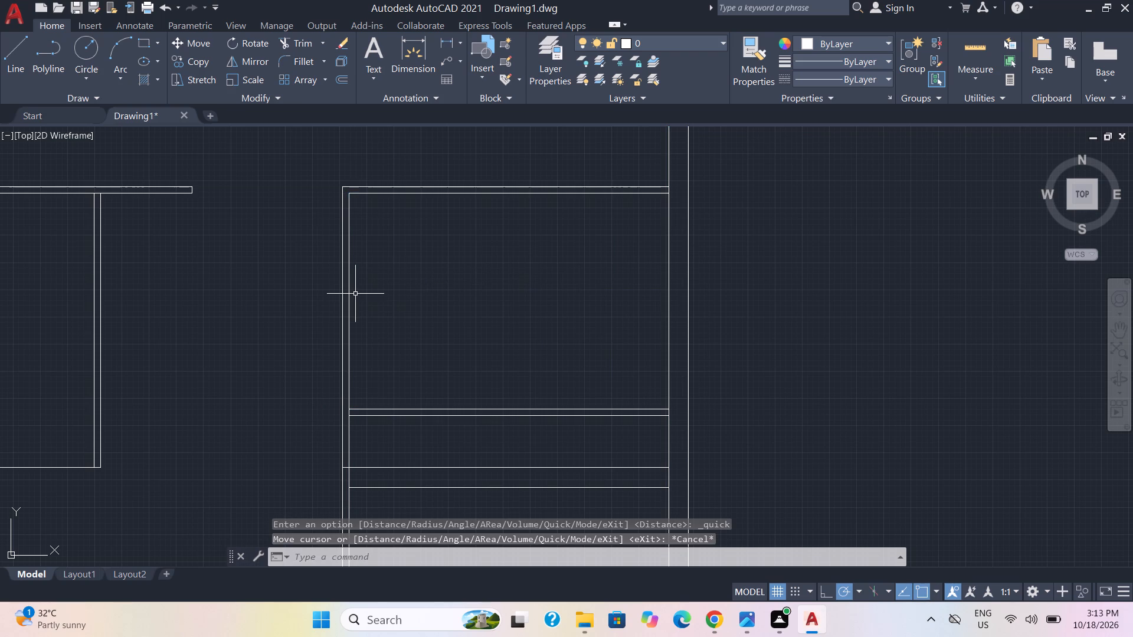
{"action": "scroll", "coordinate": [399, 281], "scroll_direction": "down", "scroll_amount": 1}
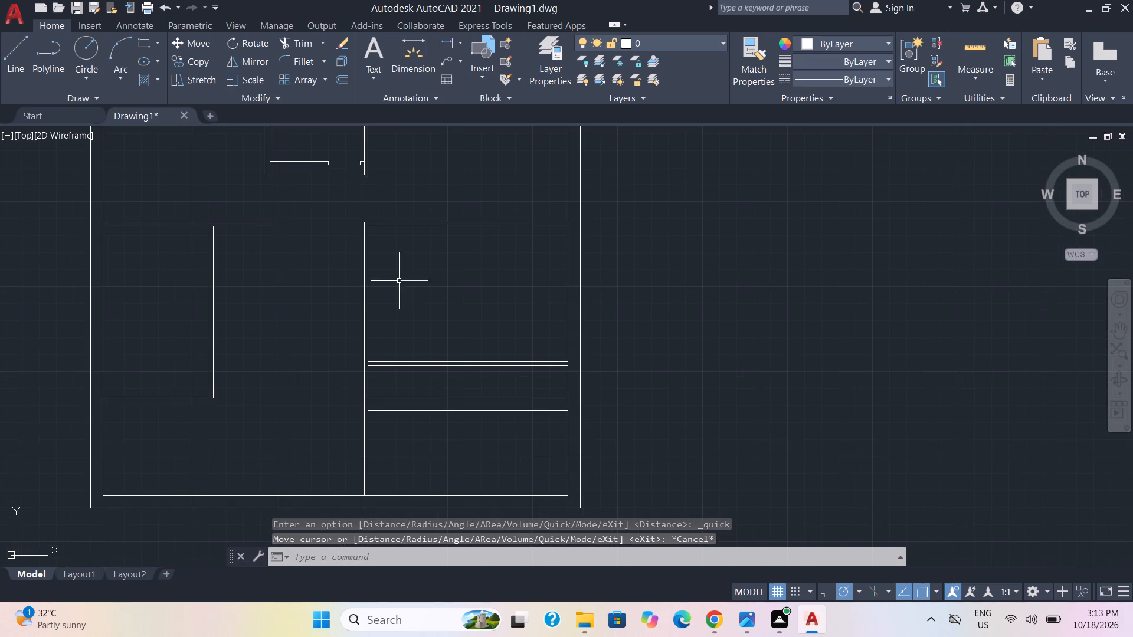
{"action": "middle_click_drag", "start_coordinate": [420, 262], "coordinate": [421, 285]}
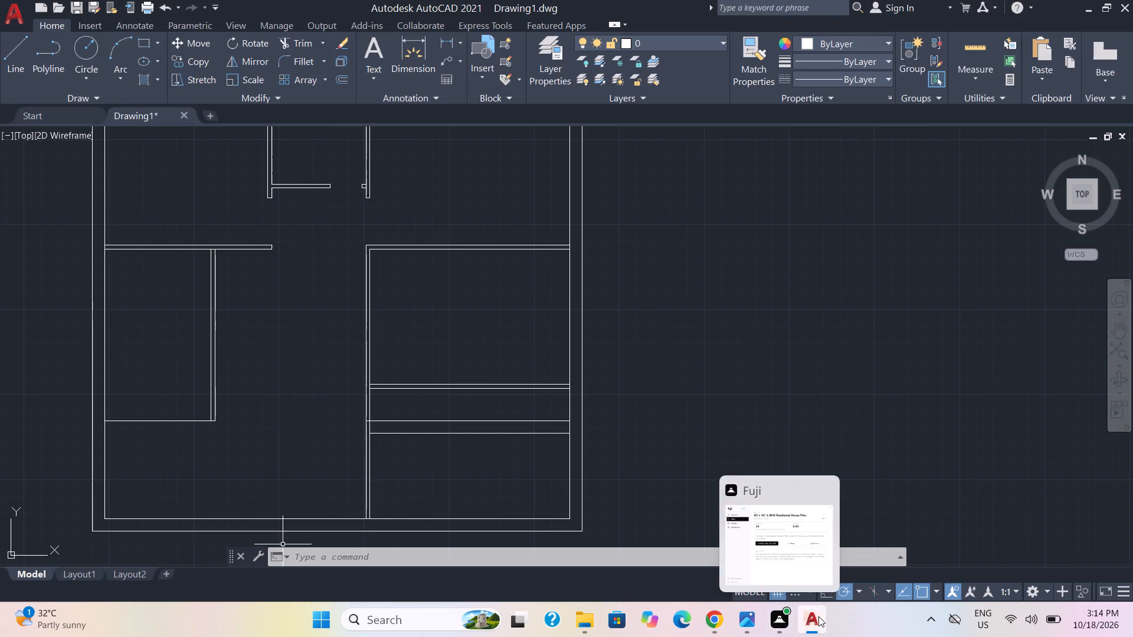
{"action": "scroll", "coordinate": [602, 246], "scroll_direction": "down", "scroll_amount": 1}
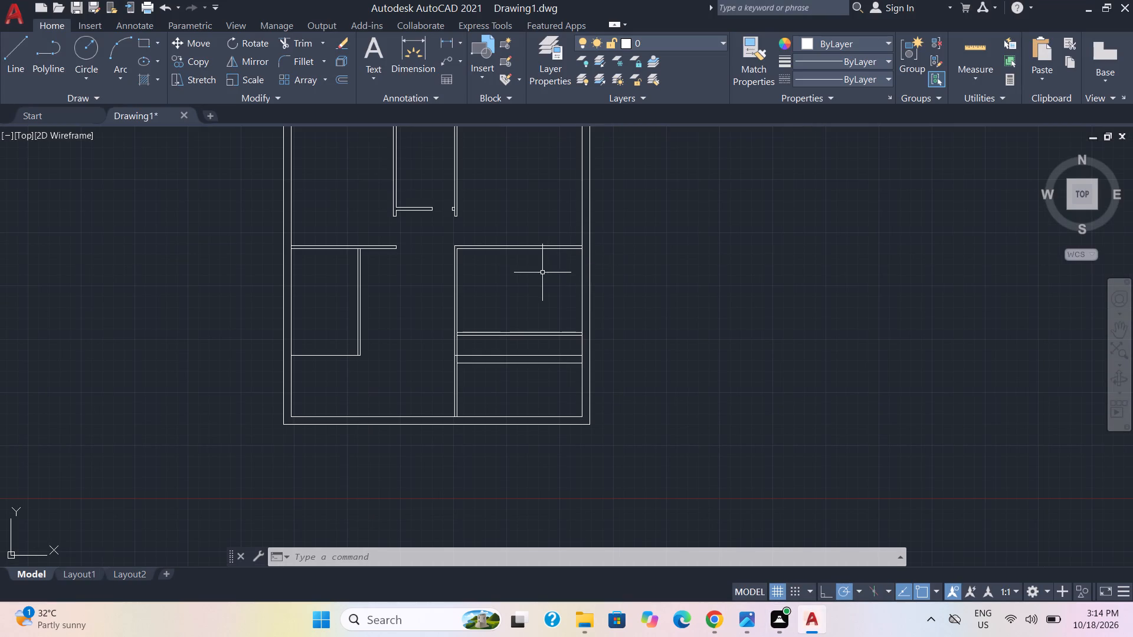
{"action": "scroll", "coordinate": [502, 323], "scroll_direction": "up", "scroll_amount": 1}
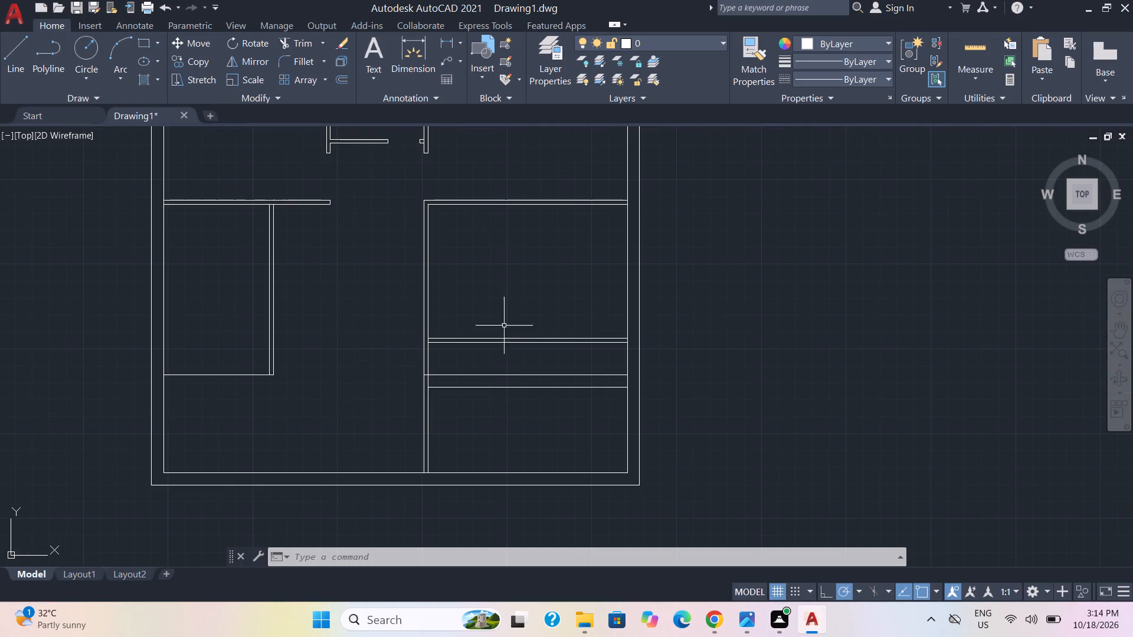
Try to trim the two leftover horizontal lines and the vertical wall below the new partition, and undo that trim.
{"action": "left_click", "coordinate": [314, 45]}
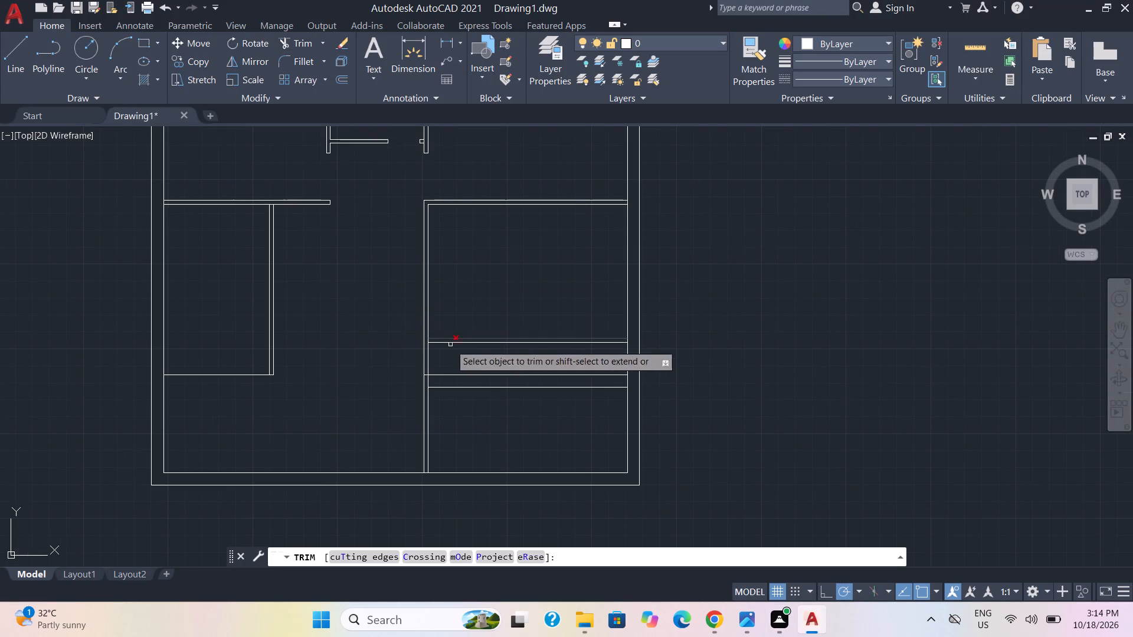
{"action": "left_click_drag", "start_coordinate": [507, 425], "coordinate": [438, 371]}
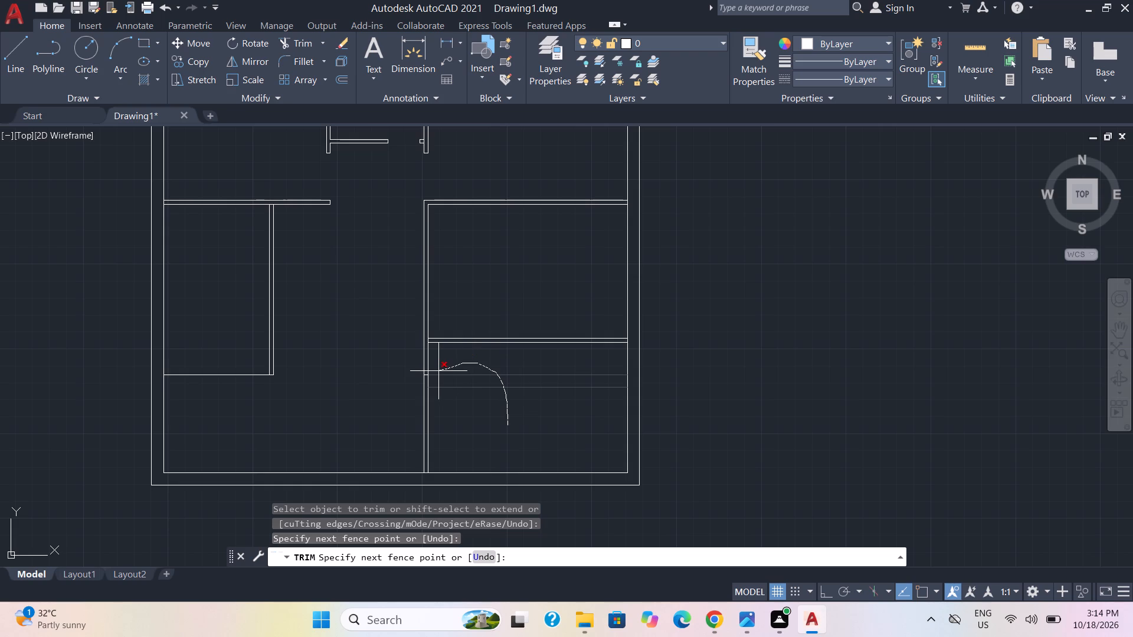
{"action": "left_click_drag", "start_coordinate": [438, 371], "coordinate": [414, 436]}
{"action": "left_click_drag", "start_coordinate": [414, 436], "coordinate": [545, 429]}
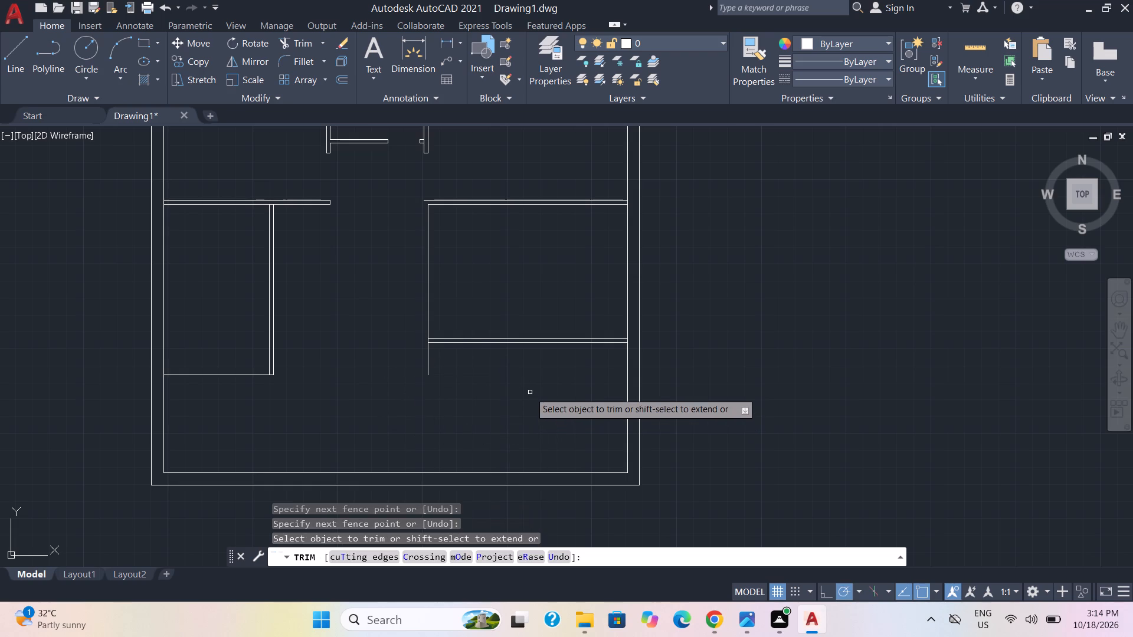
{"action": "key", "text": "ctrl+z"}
Trim away the two leftover horizontal lines below the new partition and the vertical wall's lines beneath them.
{"action": "left_click_drag", "start_coordinate": [498, 401], "coordinate": [494, 376]}
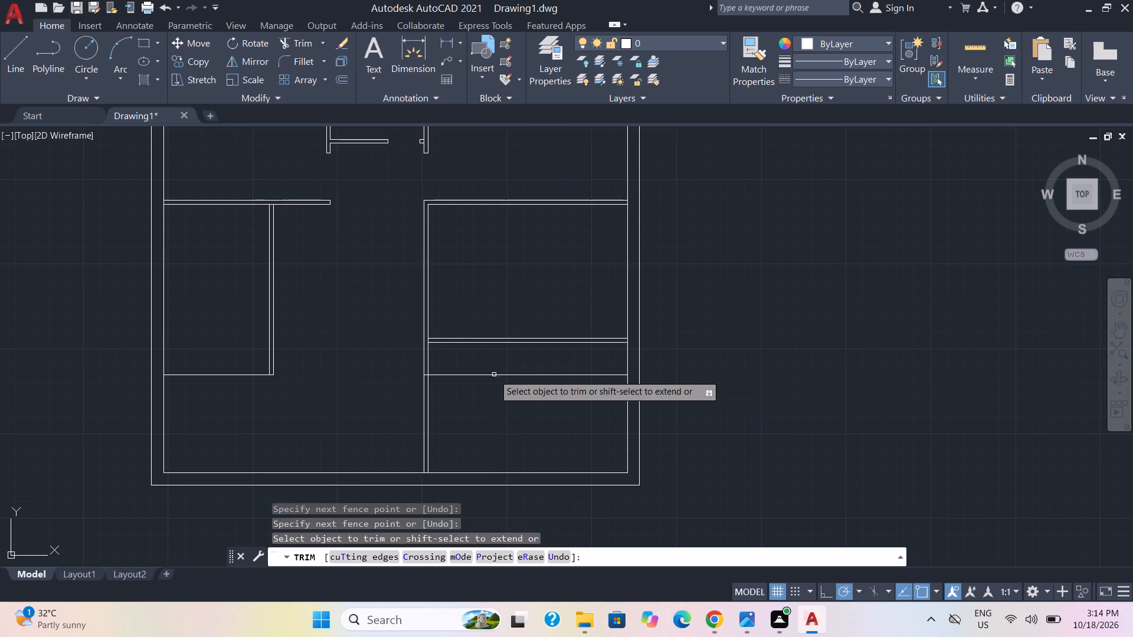
{"action": "left_click_drag", "start_coordinate": [494, 367], "coordinate": [495, 382]}
{"action": "left_click_drag", "start_coordinate": [395, 423], "coordinate": [510, 419]}
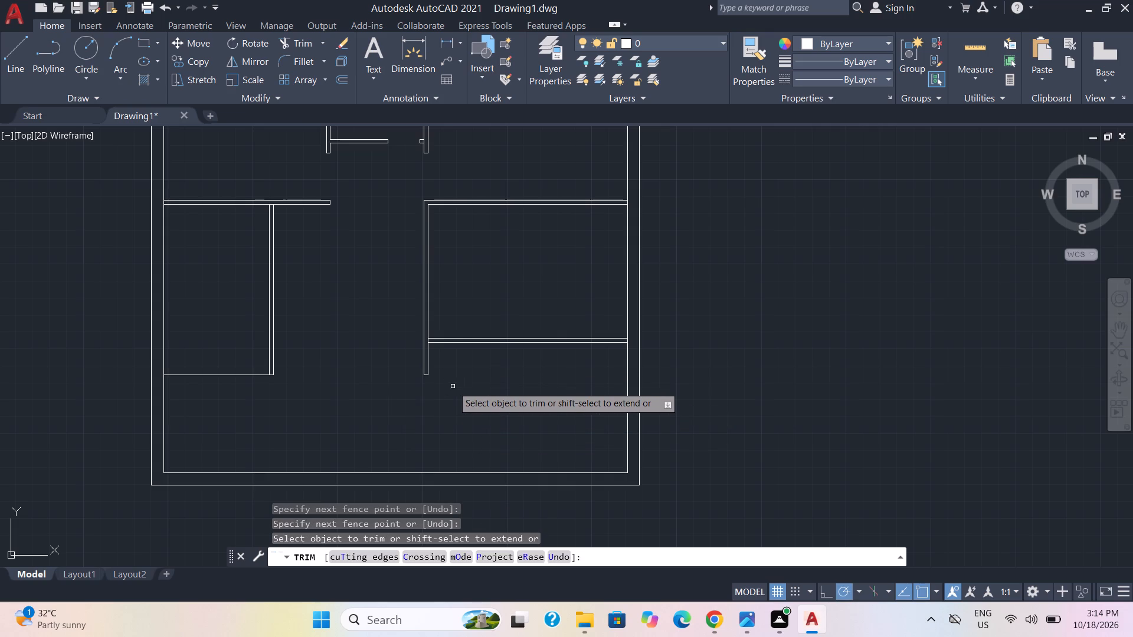
{"action": "key", "text": "Escape"}
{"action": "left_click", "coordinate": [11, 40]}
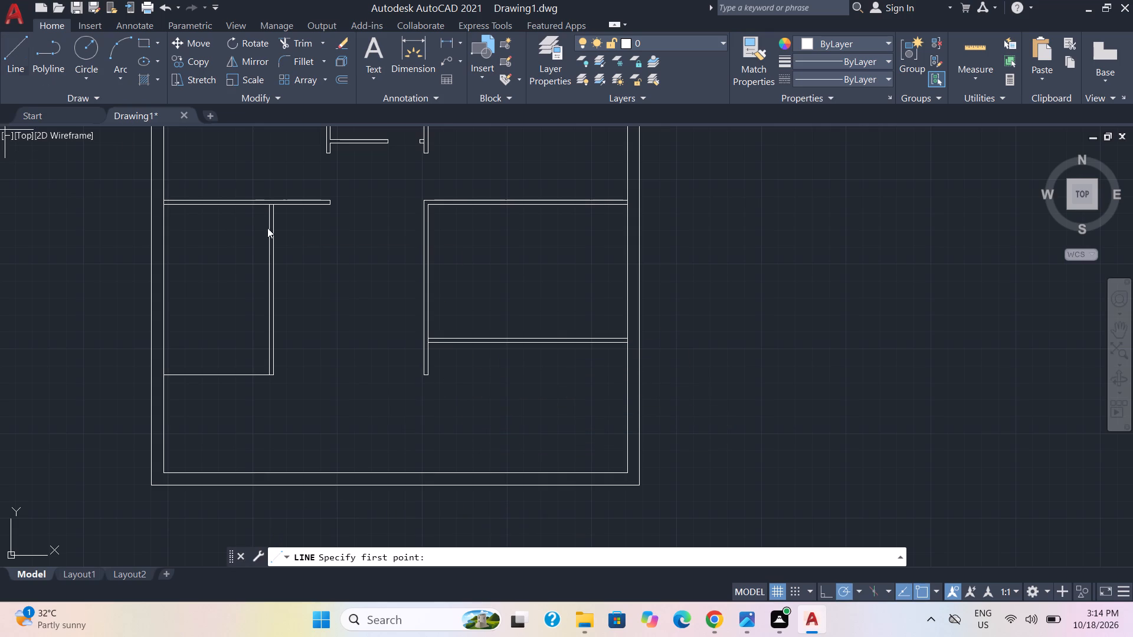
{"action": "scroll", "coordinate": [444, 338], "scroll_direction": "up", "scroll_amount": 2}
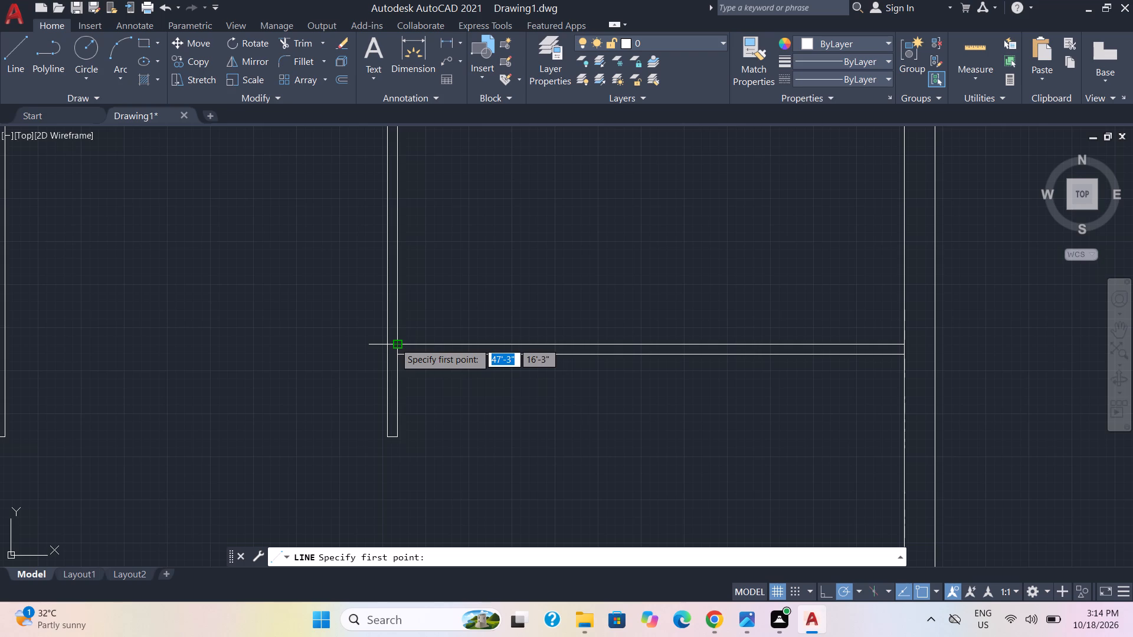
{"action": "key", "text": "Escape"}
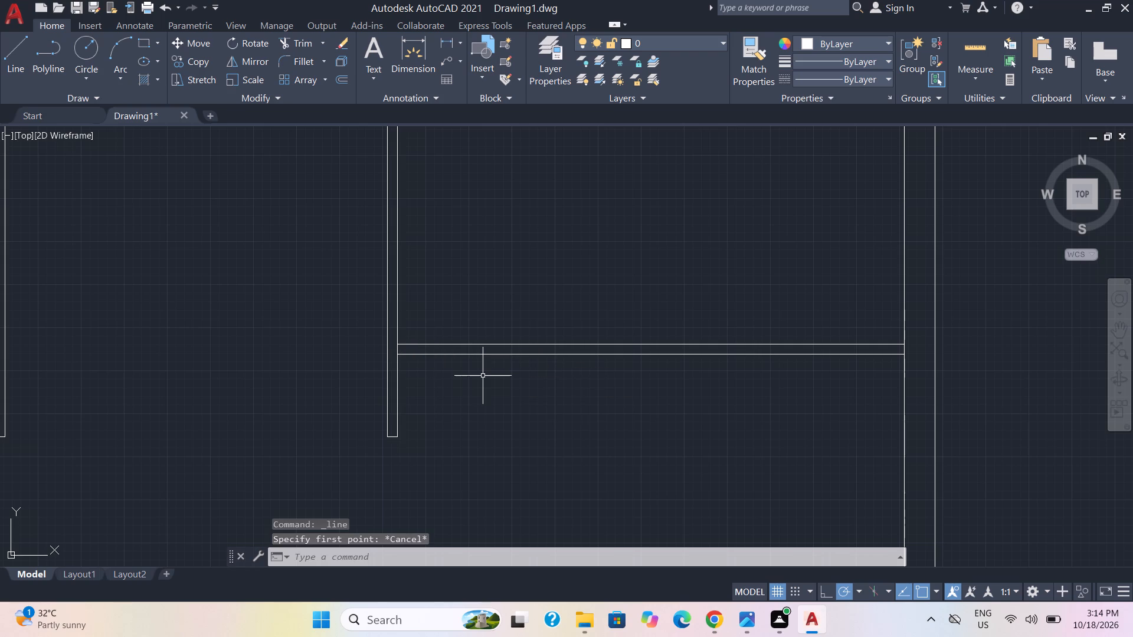
Extend both lines of the new partition to the outer face of the lower right room's left wall.
{"action": "key", "text": "e"}
{"action": "key", "text": "d"}
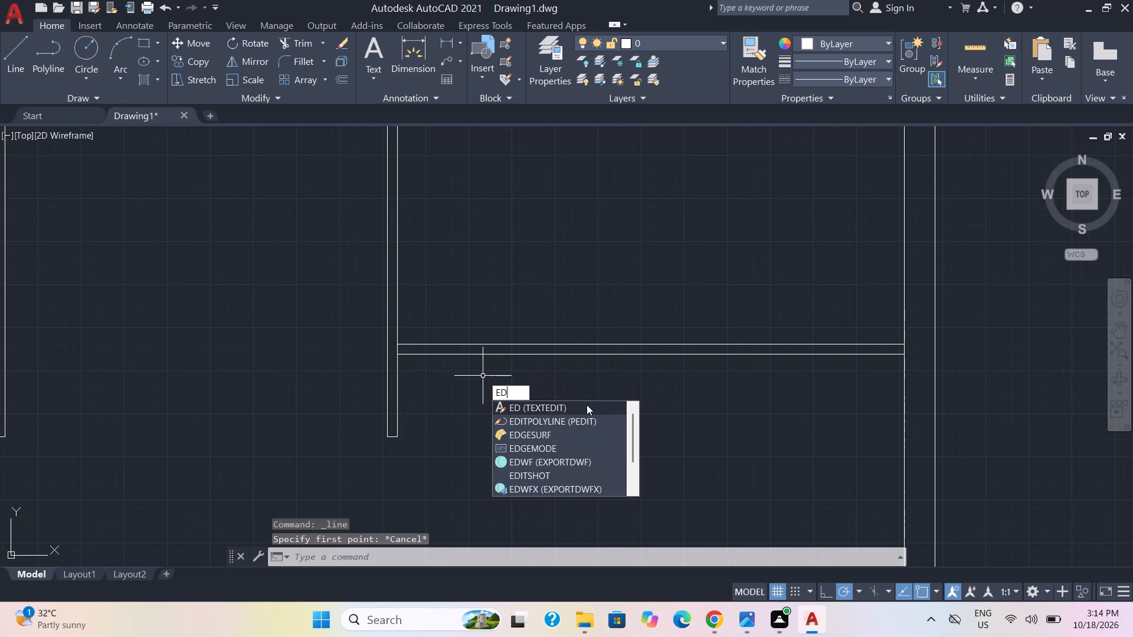
{"action": "key", "text": "BackSpace"}
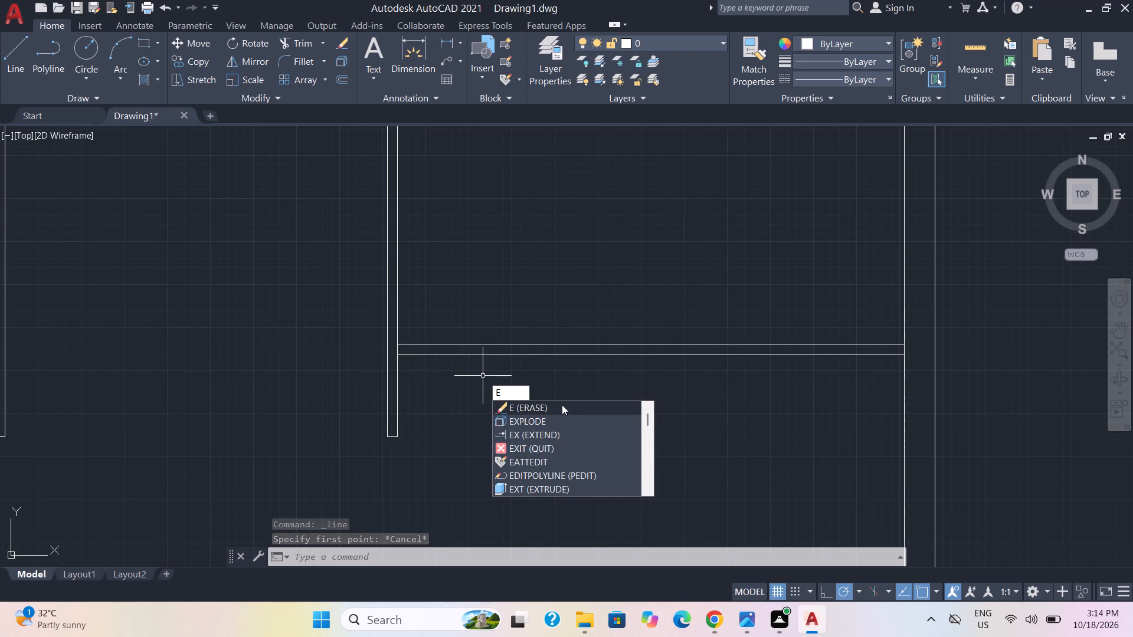
{"action": "key", "text": "x"}
{"action": "left_click", "coordinate": [565, 408]}
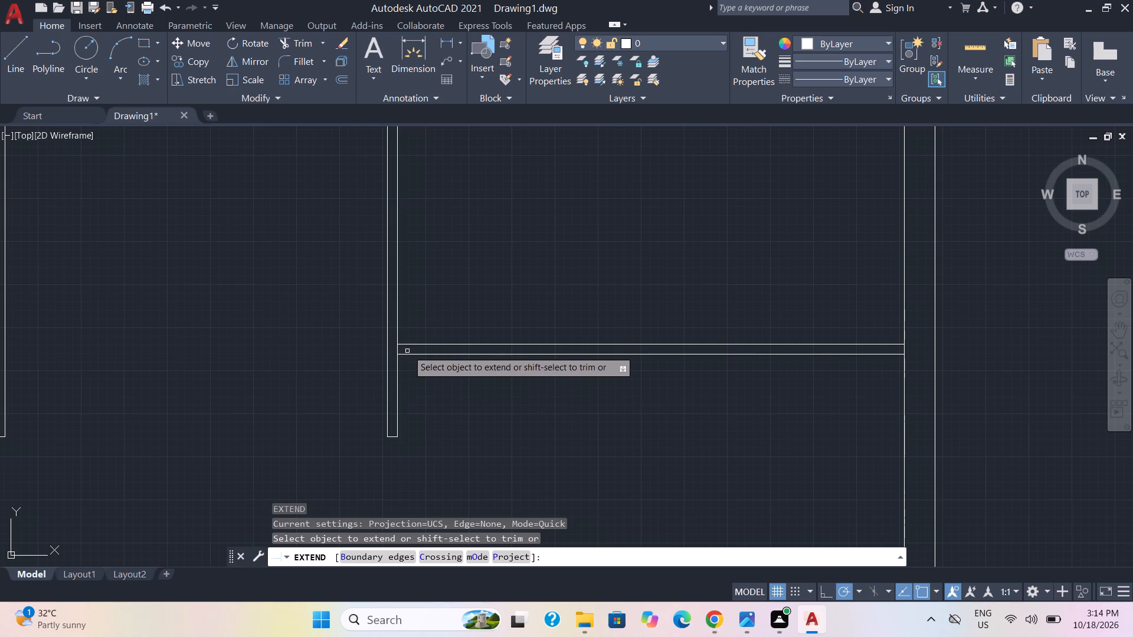
{"action": "left_click", "coordinate": [411, 346]}
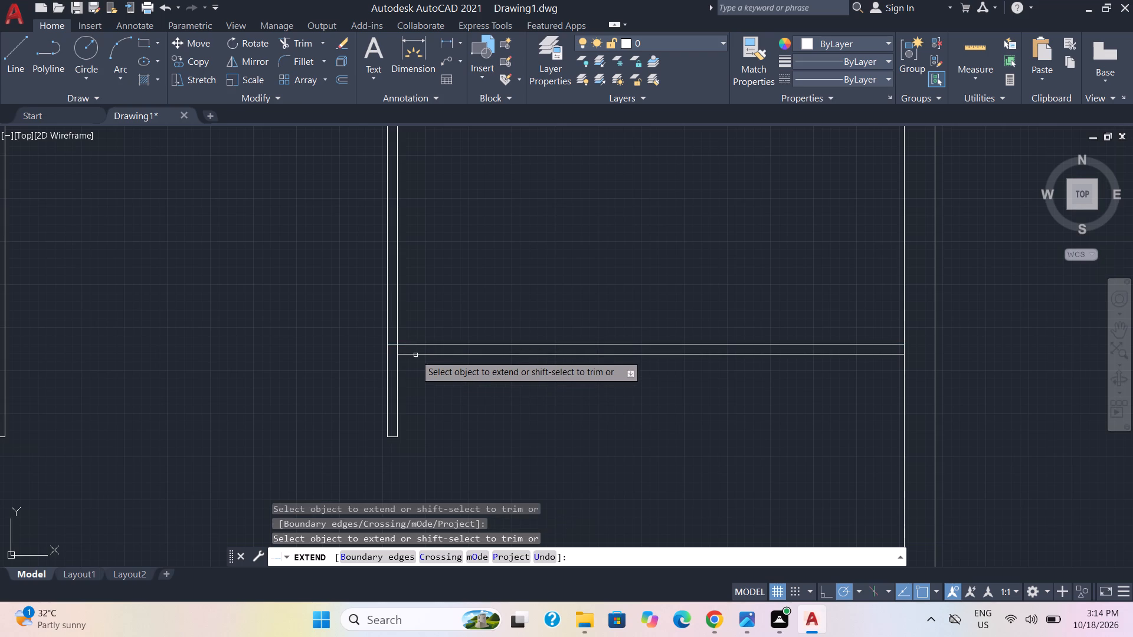
{"action": "left_click", "coordinate": [416, 355]}
{"action": "key", "text": "Escape"}
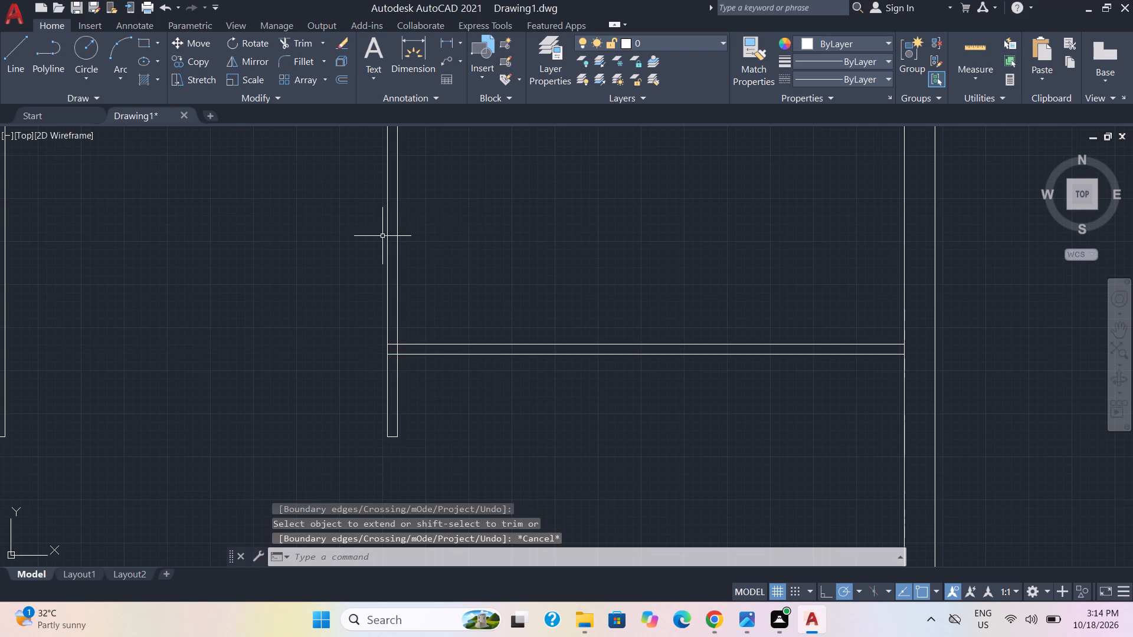
Trim the left wall flush with the new partition's lower face and remove the inner vertical line's overlap inside the corner.
{"action": "left_click", "coordinate": [315, 37]}
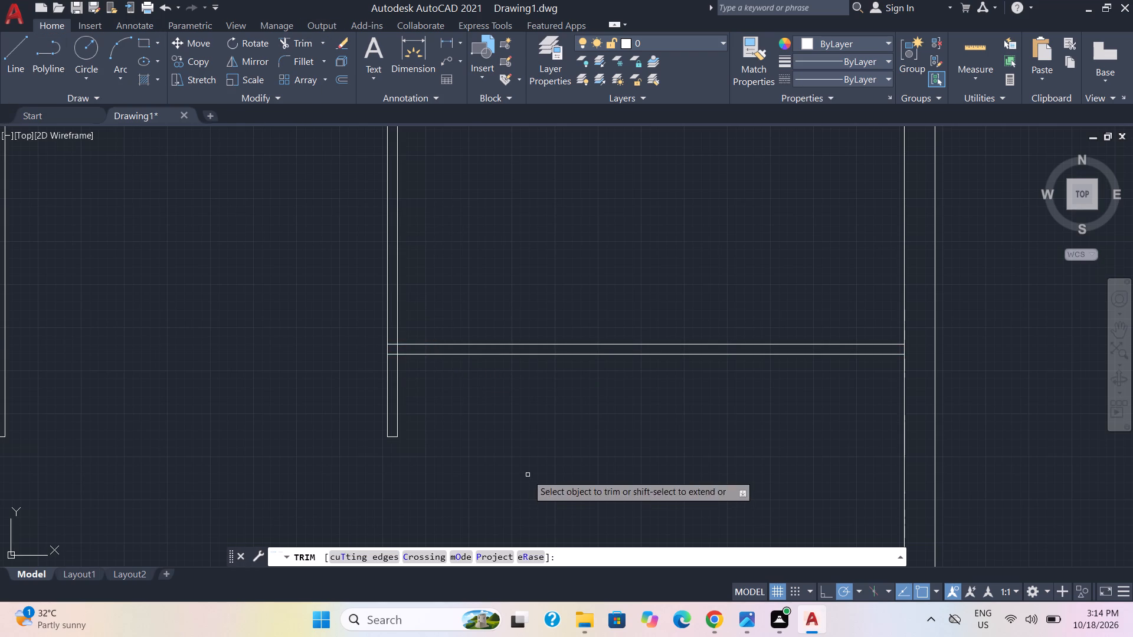
{"action": "left_click_drag", "start_coordinate": [448, 391], "coordinate": [286, 409]}
{"action": "left_click_drag", "start_coordinate": [405, 465], "coordinate": [371, 393]}
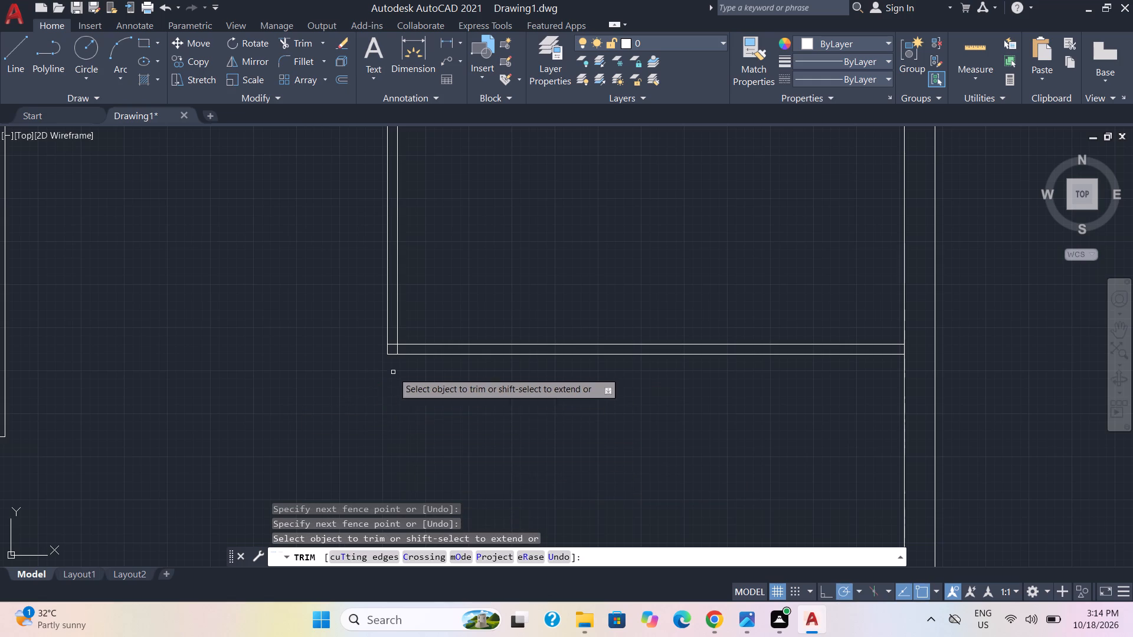
{"action": "scroll", "coordinate": [394, 343], "scroll_direction": "up", "scroll_amount": 2}
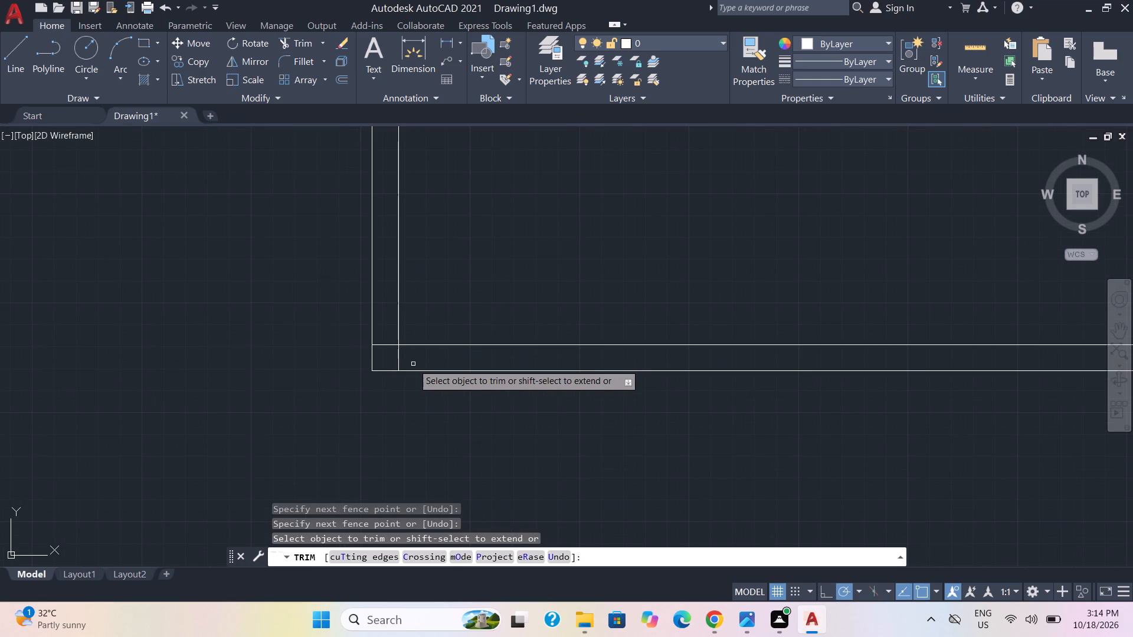
{"action": "left_click_drag", "start_coordinate": [401, 357], "coordinate": [391, 357]}
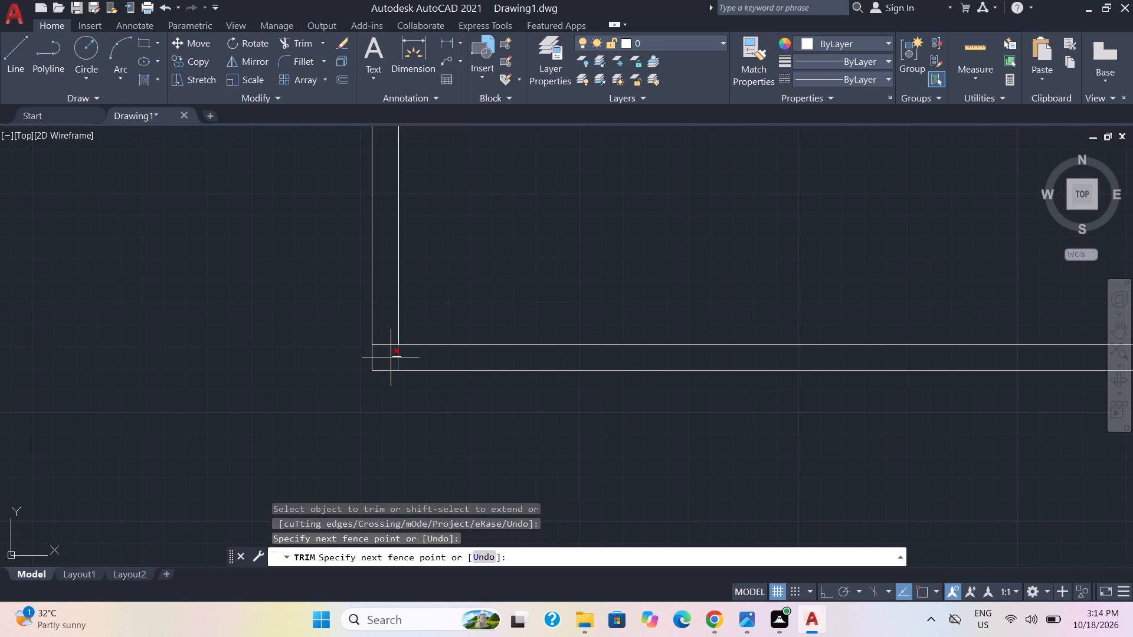
{"action": "left_click_drag", "start_coordinate": [391, 357], "coordinate": [388, 349]}
{"action": "left_click_drag", "start_coordinate": [388, 349], "coordinate": [388, 353]}
{"action": "scroll", "coordinate": [431, 290], "scroll_direction": "down", "scroll_amount": 1}
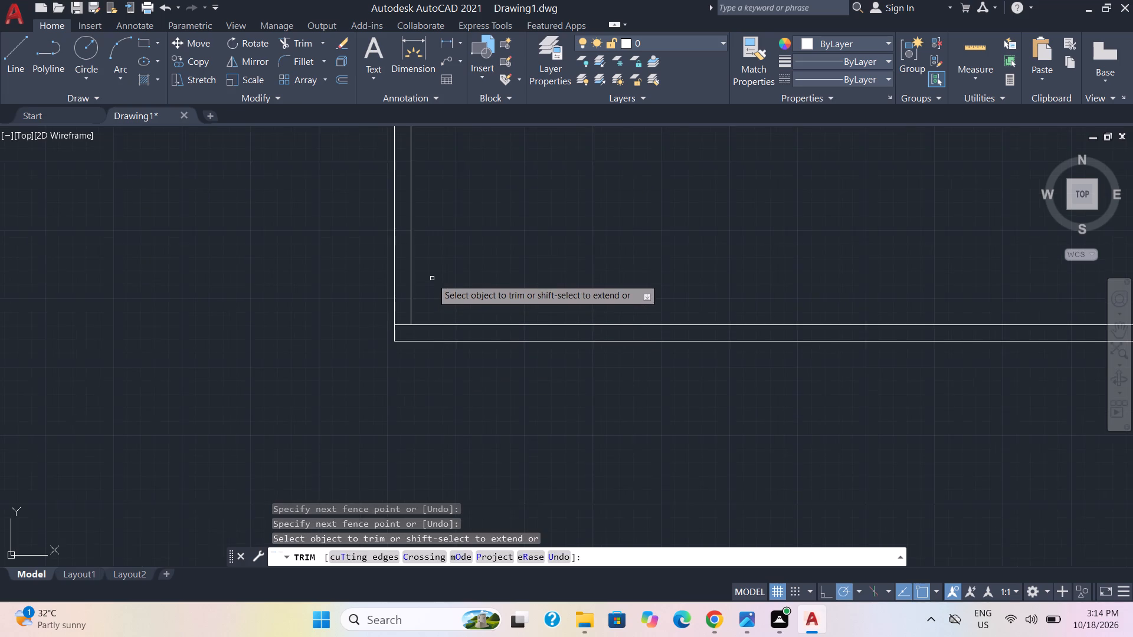
{"action": "scroll", "coordinate": [434, 262], "scroll_direction": "down", "scroll_amount": 2}
{"action": "middle_click_drag", "start_coordinate": [444, 247], "coordinate": [423, 313]}
{"action": "scroll", "coordinate": [433, 304], "scroll_direction": "down", "scroll_amount": 1}
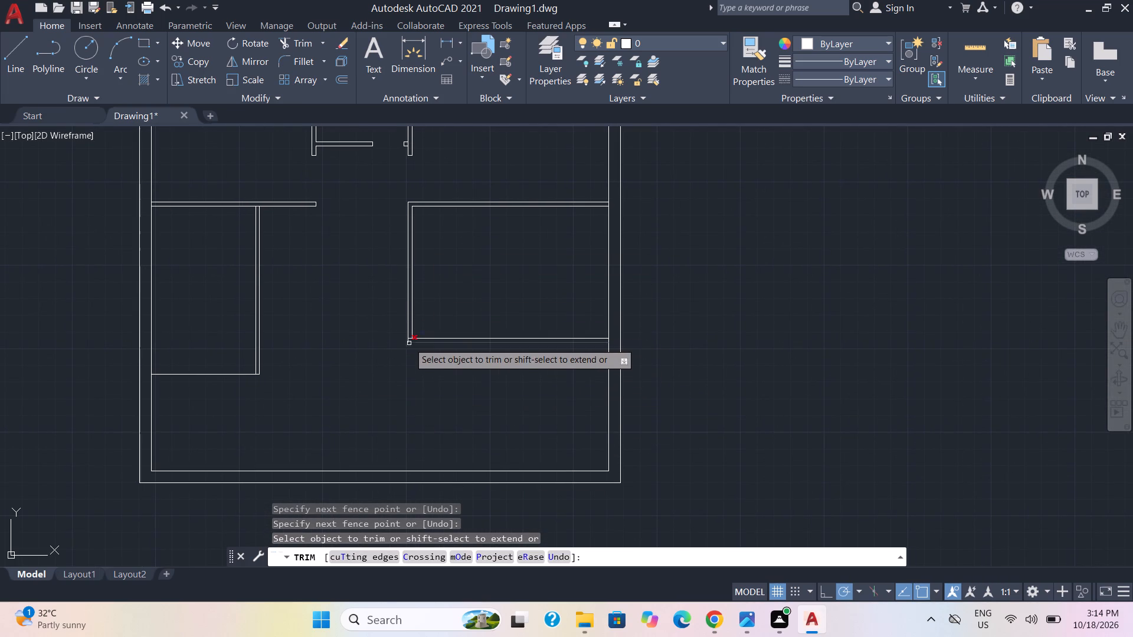
{"action": "scroll", "coordinate": [412, 339], "scroll_direction": "up", "scroll_amount": 3}
{"action": "key", "text": "Escape"}
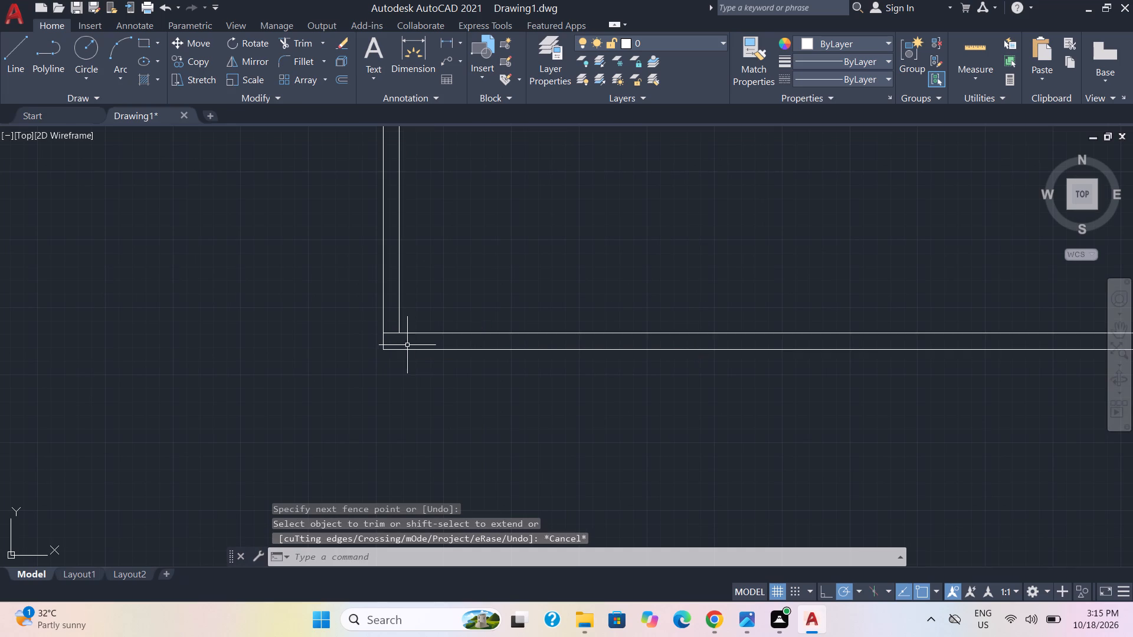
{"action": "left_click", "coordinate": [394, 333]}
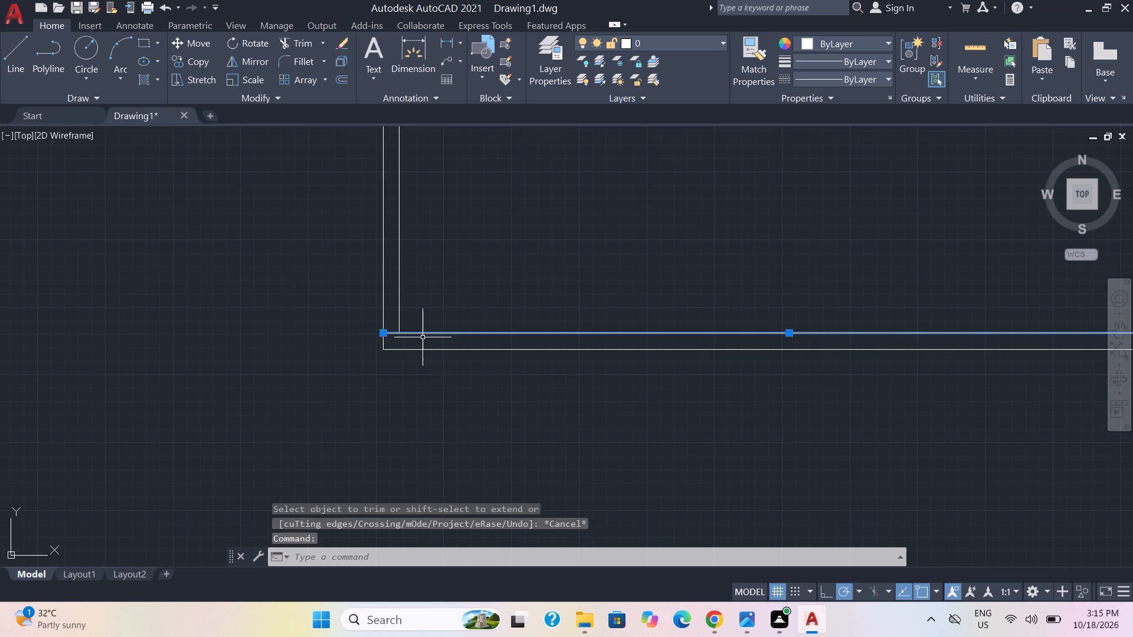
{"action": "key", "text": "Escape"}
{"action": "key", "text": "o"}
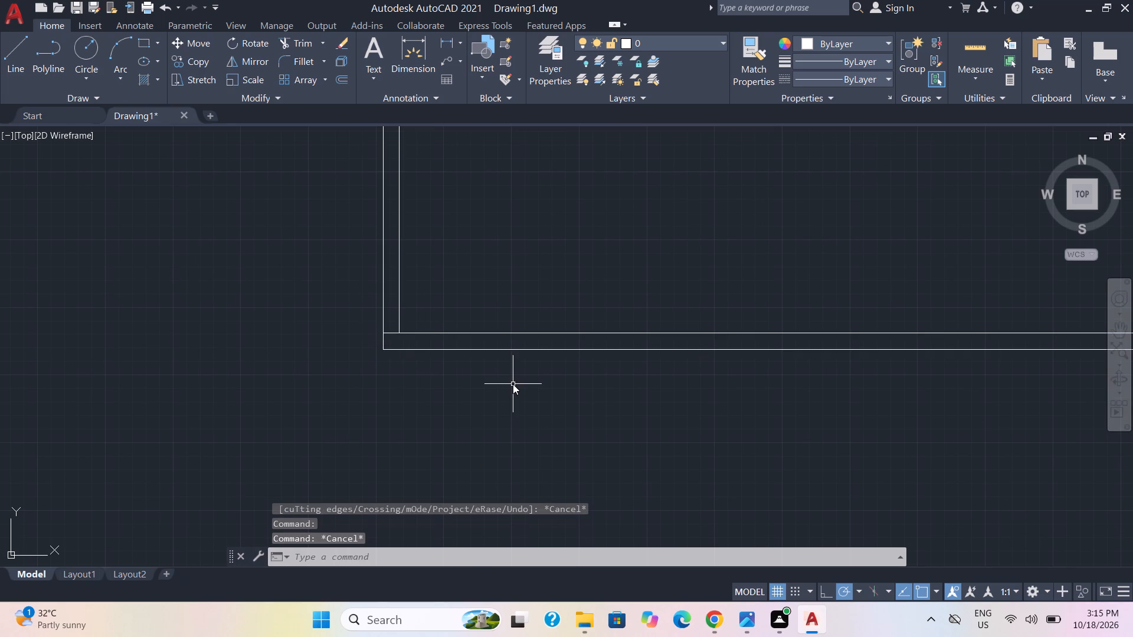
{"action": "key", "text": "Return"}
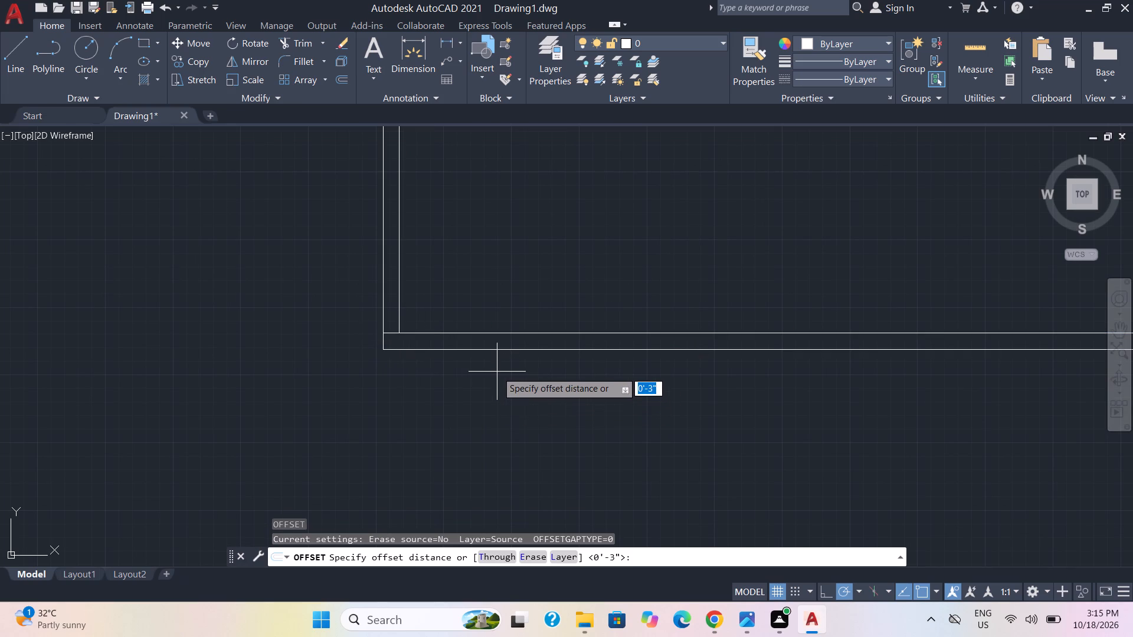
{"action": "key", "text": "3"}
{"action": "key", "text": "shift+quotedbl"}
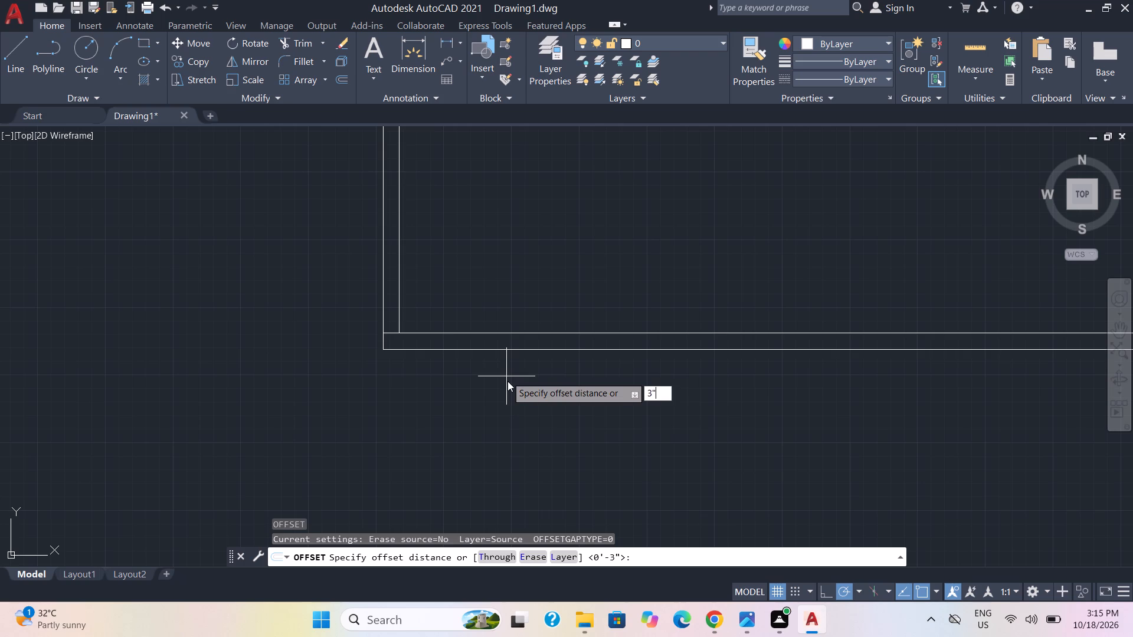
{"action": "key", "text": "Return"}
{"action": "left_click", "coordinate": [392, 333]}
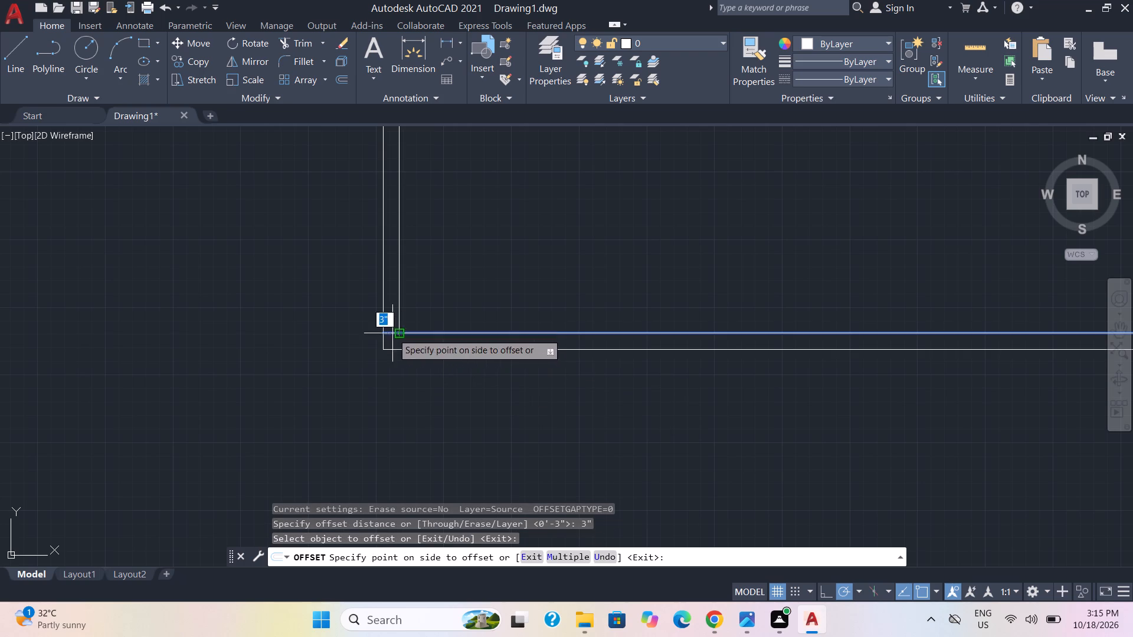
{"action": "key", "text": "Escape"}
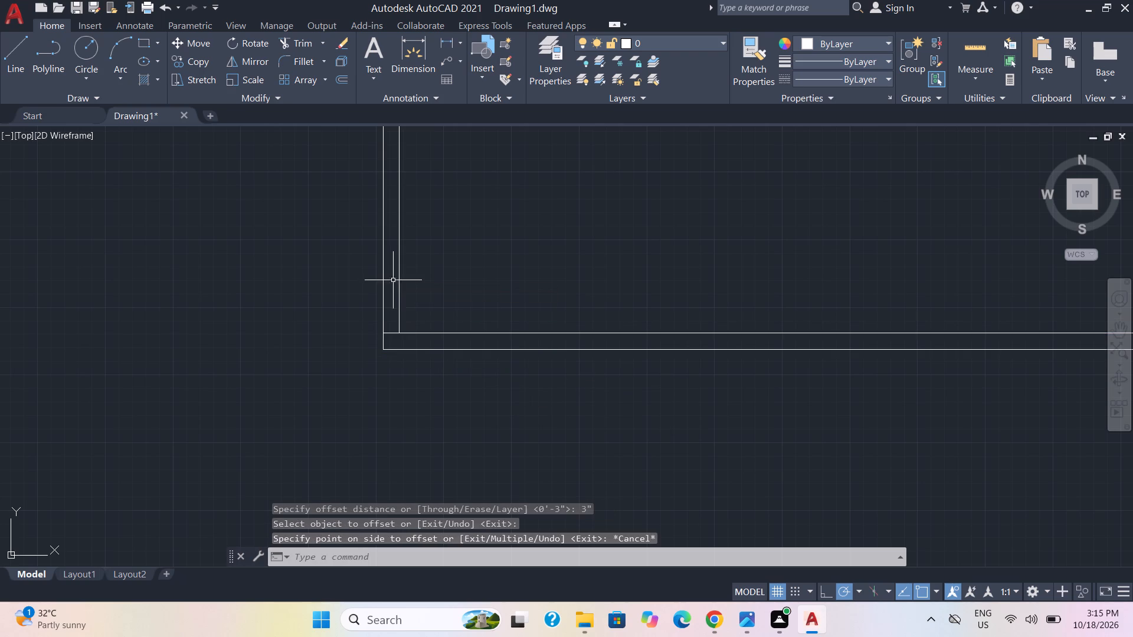
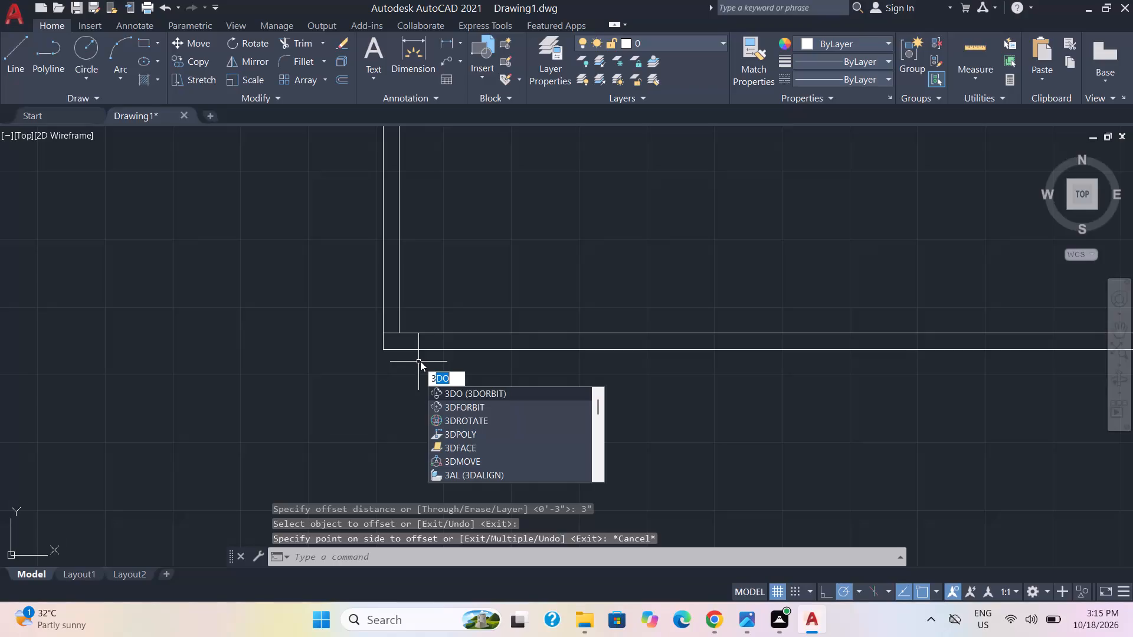
Offset the new partition's upper line by 3' once downward and once upward into the lower right room.
{"action": "key", "text": "BackSpace"}
{"action": "key", "text": "BackSpace"}
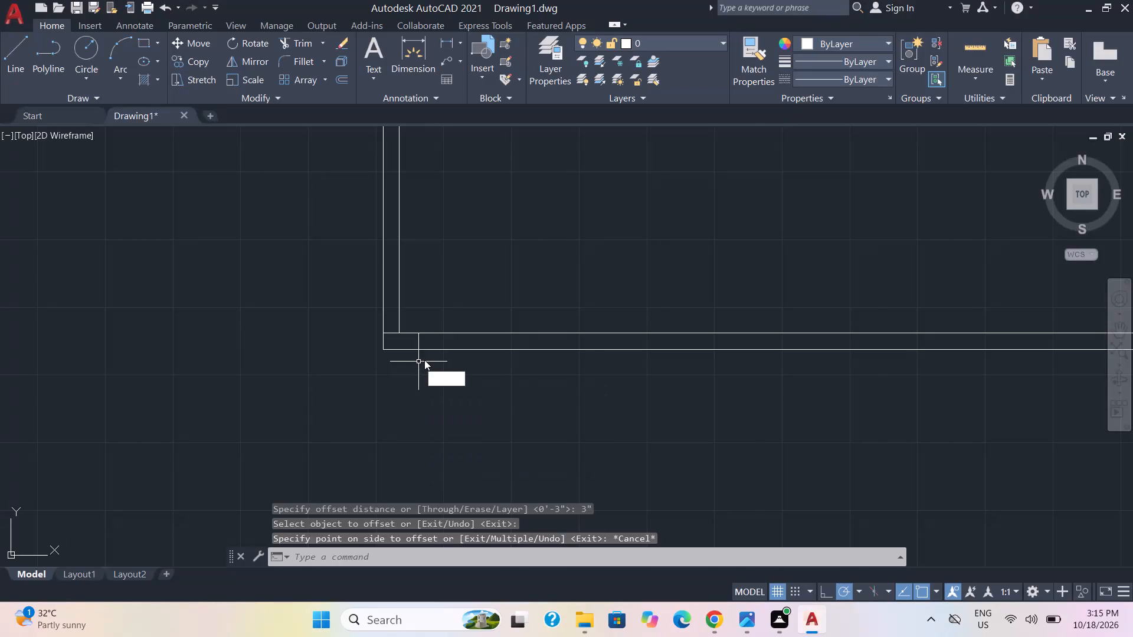
{"action": "key", "text": "Escape"}
{"action": "key", "text": "o"}
{"action": "key", "text": "Return"}
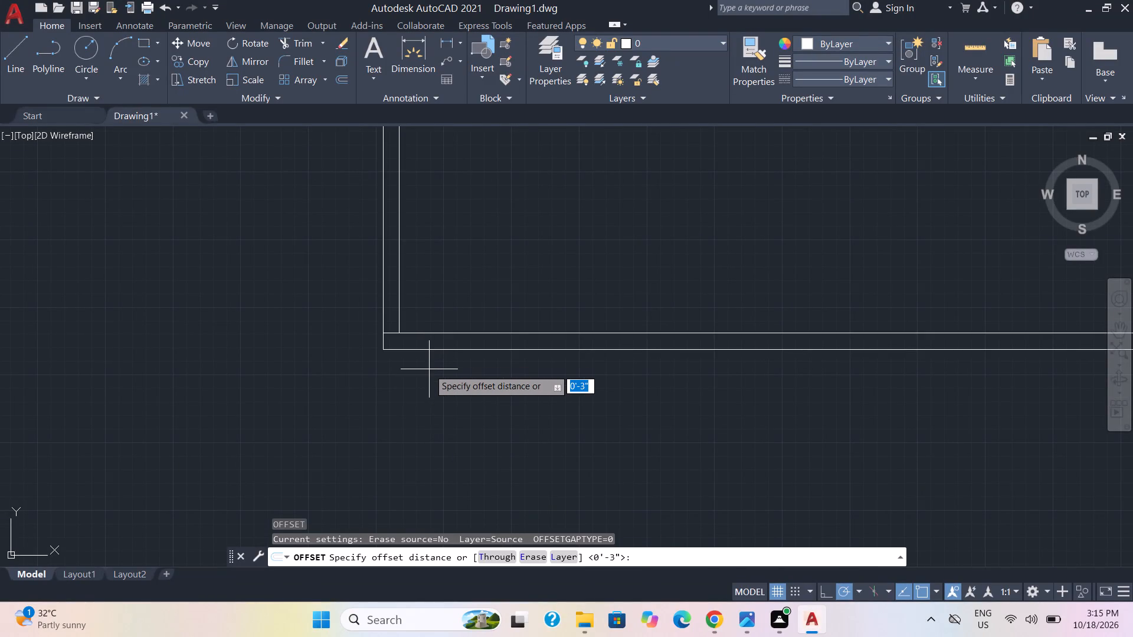
{"action": "key", "text": "3"}
{"action": "key", "text": "apostrophe"}
{"action": "key", "text": "Return"}
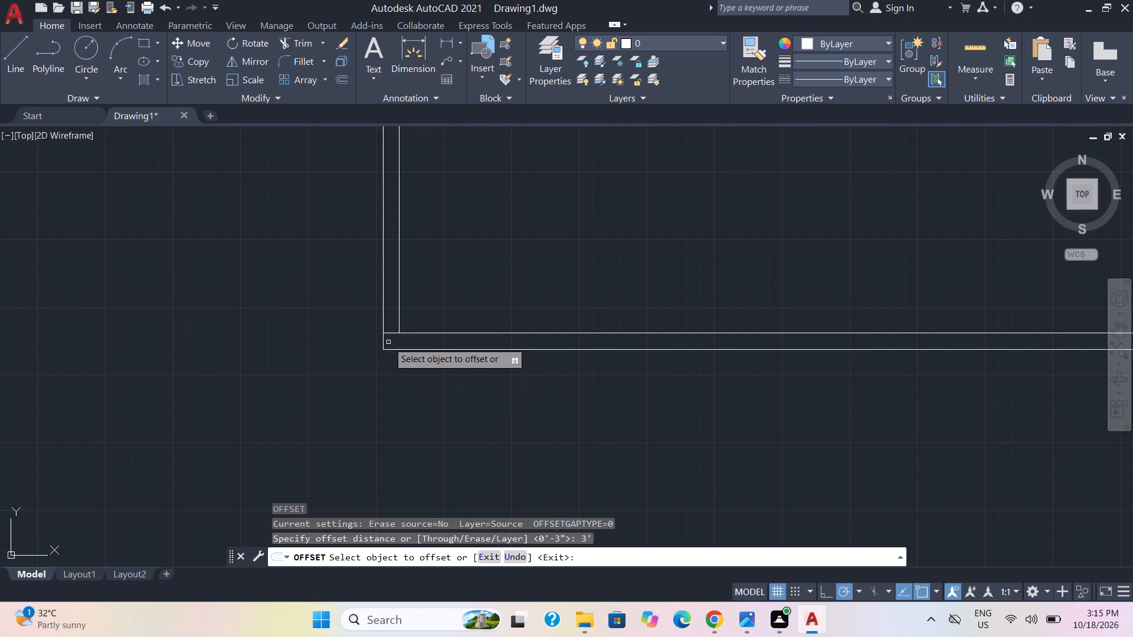
{"action": "left_click", "coordinate": [391, 334]}
{"action": "left_click", "coordinate": [388, 286]}
{"action": "scroll", "coordinate": [422, 261], "scroll_direction": "down", "scroll_amount": 1}
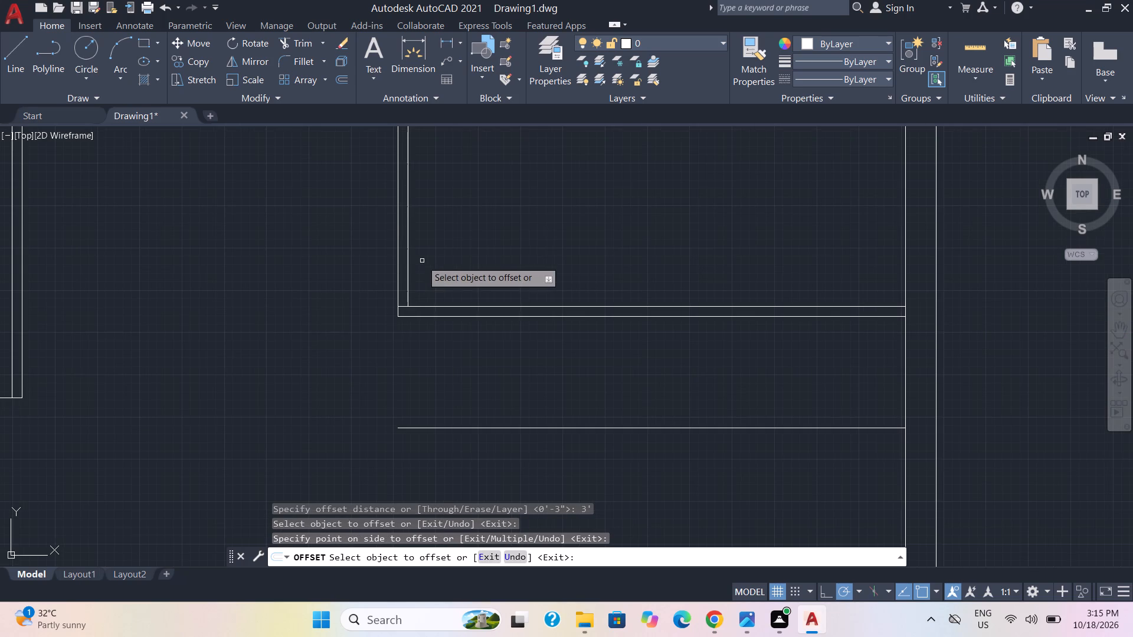
{"action": "left_click", "coordinate": [424, 307]}
{"action": "left_click", "coordinate": [424, 251]}
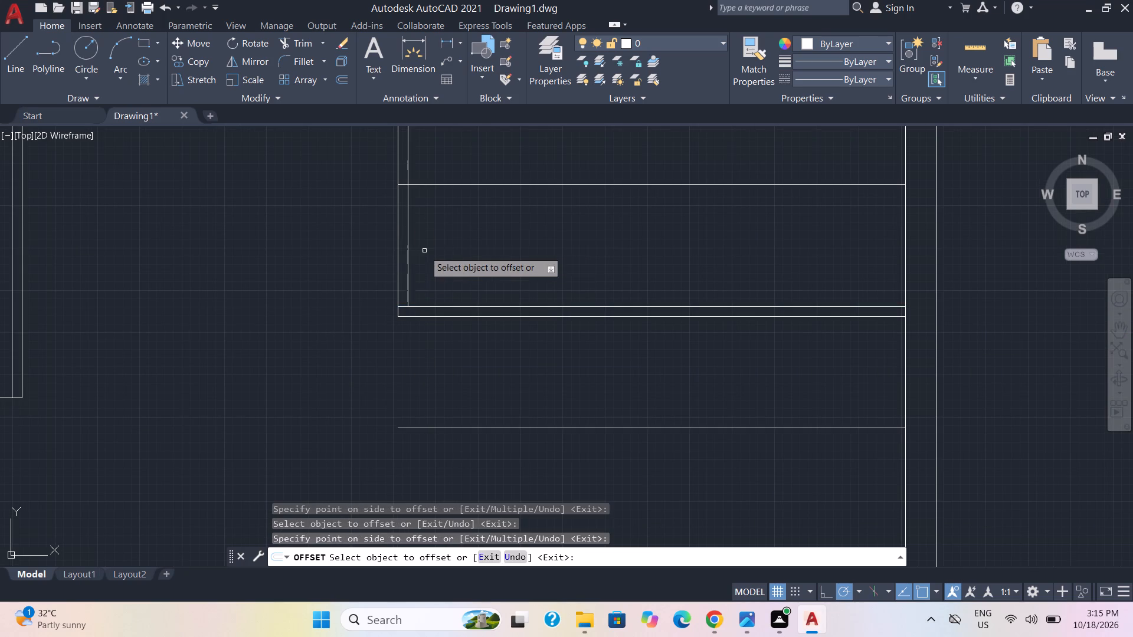
Trim the room's left wall between the upper offset line and the partition, plus the line's leftover, to cut a 3' opening.
{"action": "scroll", "coordinate": [440, 222], "scroll_direction": "down", "scroll_amount": 2}
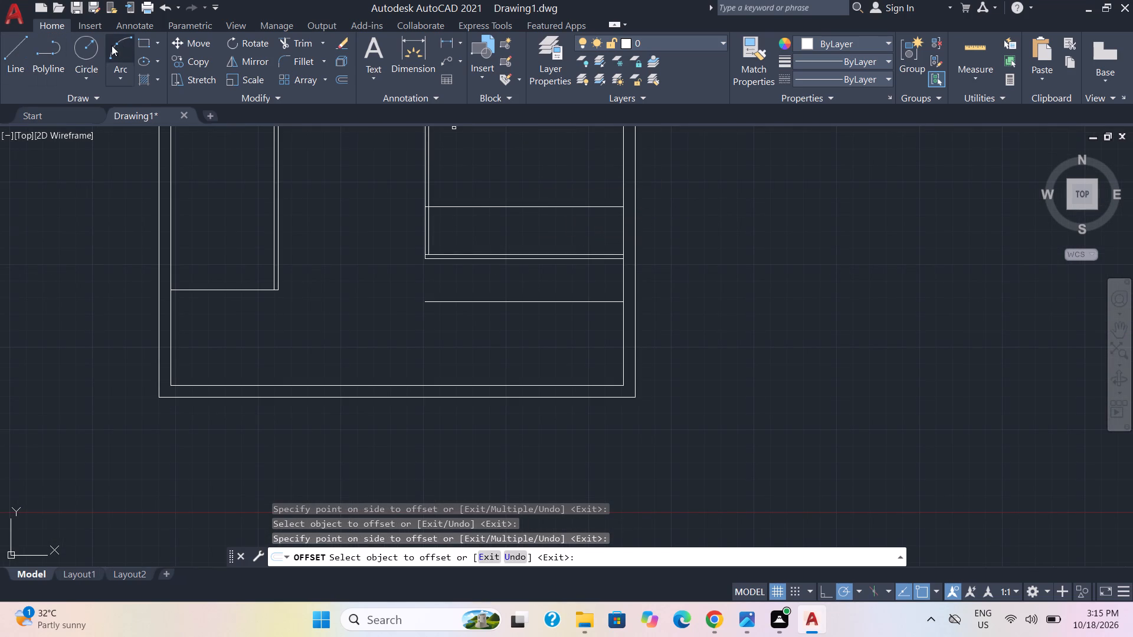
{"action": "left_click", "coordinate": [293, 44]}
{"action": "scroll", "coordinate": [418, 170], "scroll_direction": "up", "scroll_amount": 2}
{"action": "left_click_drag", "start_coordinate": [548, 219], "coordinate": [506, 310]}
{"action": "scroll", "coordinate": [497, 255], "scroll_direction": "down", "scroll_amount": 1}
{"action": "scroll", "coordinate": [467, 291], "scroll_direction": "up", "scroll_amount": 1}
{"action": "left_click_drag", "start_coordinate": [469, 295], "coordinate": [358, 300]}
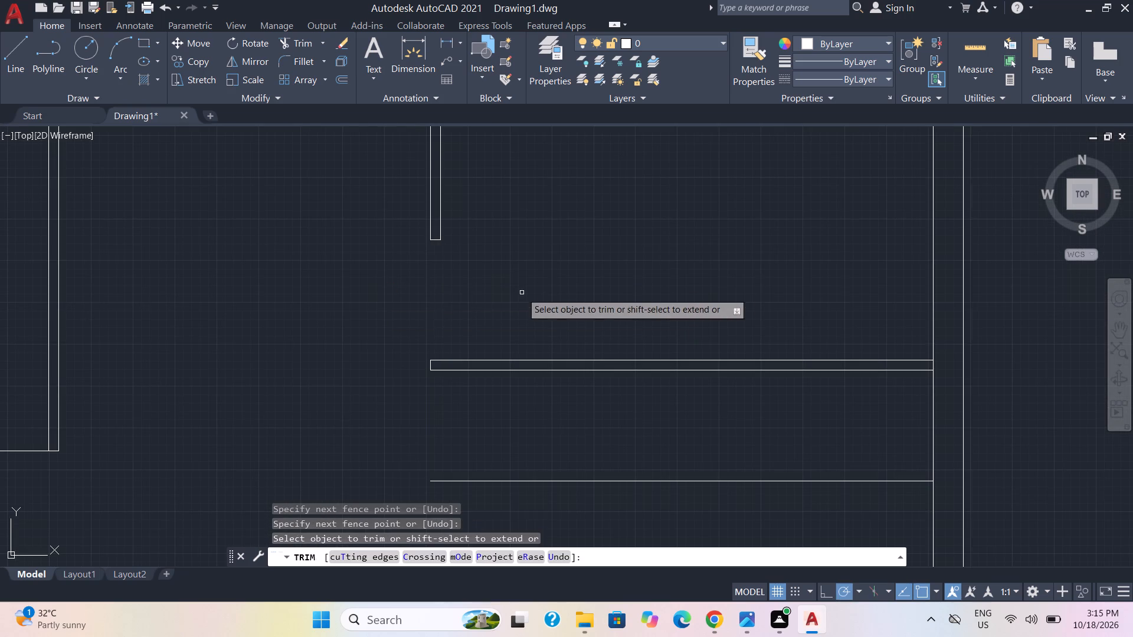
Trim away the stray 3' offset line below the partition.
{"action": "scroll", "coordinate": [532, 287], "scroll_direction": "down", "scroll_amount": 1}
{"action": "scroll", "coordinate": [548, 222], "scroll_direction": "down", "scroll_amount": 2}
{"action": "middle_click_drag", "start_coordinate": [552, 208], "coordinate": [436, 300]}
{"action": "scroll", "coordinate": [435, 301], "scroll_direction": "up", "scroll_amount": 1}
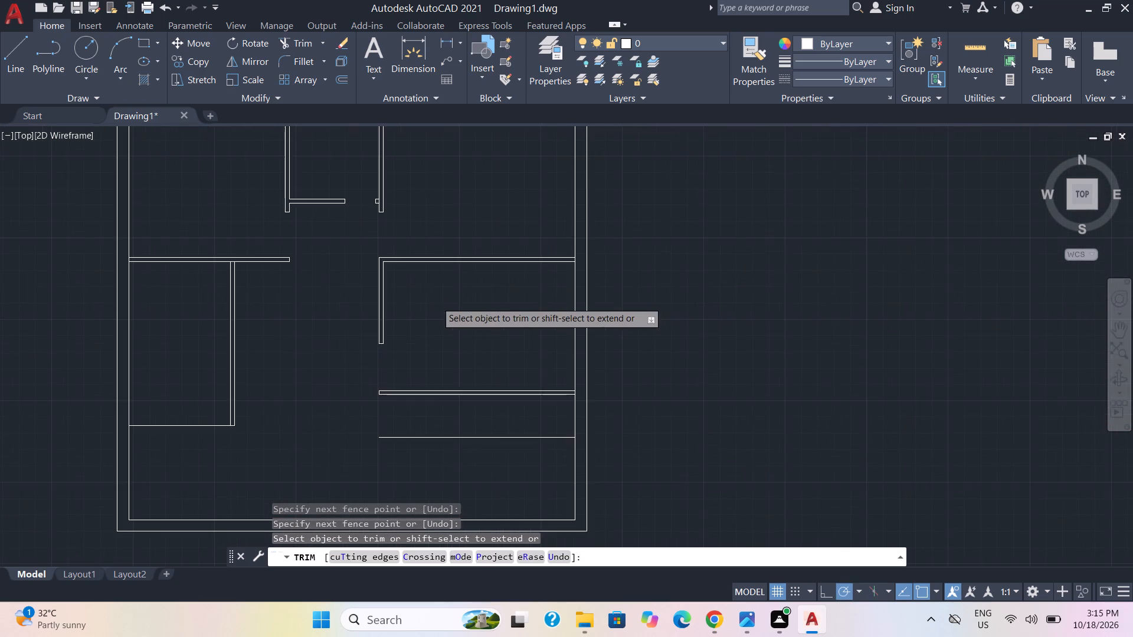
{"action": "scroll", "coordinate": [439, 300], "scroll_direction": "up", "scroll_amount": 2}
{"action": "middle_click_drag", "start_coordinate": [461, 310], "coordinate": [531, 222]}
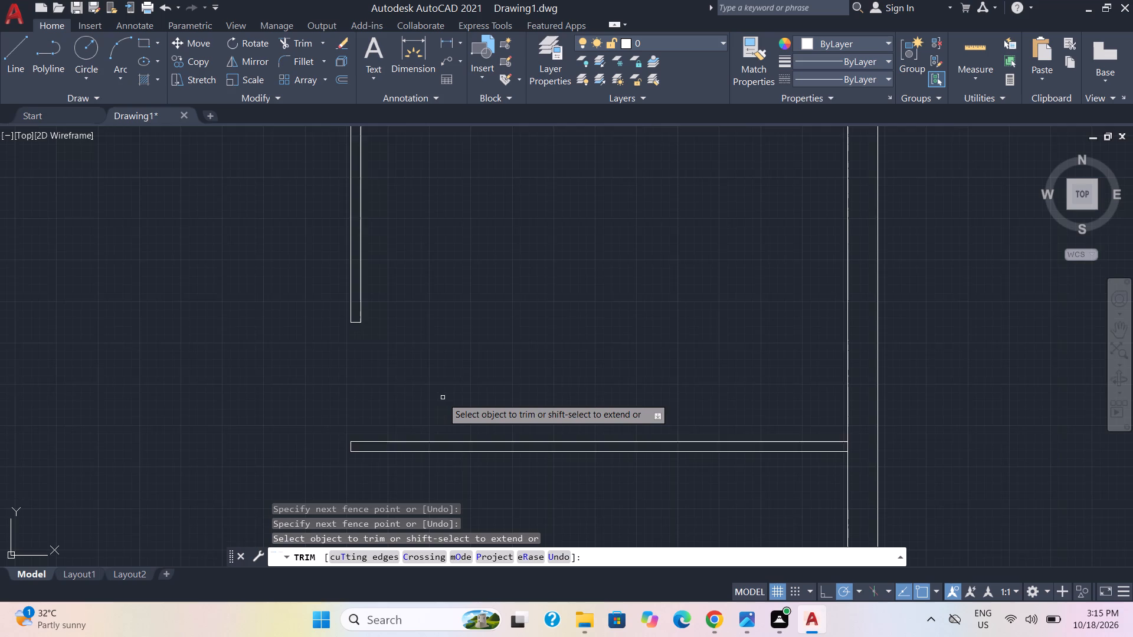
{"action": "scroll", "coordinate": [443, 398], "scroll_direction": "down", "scroll_amount": 1}
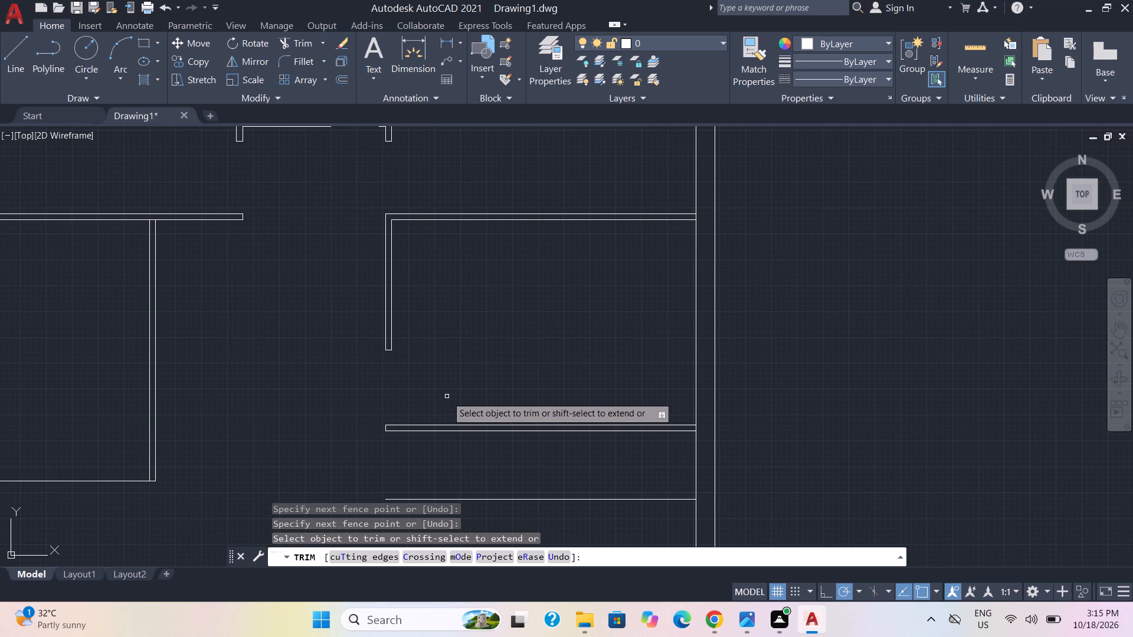
{"action": "scroll", "coordinate": [451, 395], "scroll_direction": "down", "scroll_amount": 3}
{"action": "scroll", "coordinate": [386, 369], "scroll_direction": "up", "scroll_amount": 2}
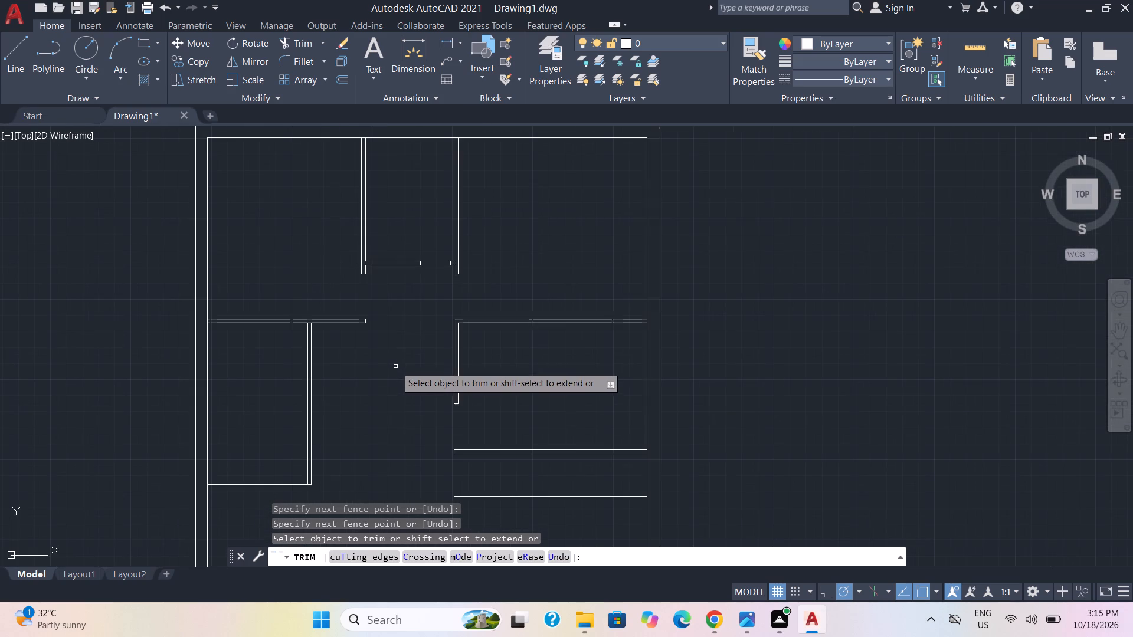
{"action": "middle_click_drag", "start_coordinate": [359, 388], "coordinate": [483, 342]}
{"action": "scroll", "coordinate": [359, 388], "scroll_direction": "up", "scroll_amount": 1}
{"action": "scroll", "coordinate": [483, 342], "scroll_direction": "down", "scroll_amount": 1}
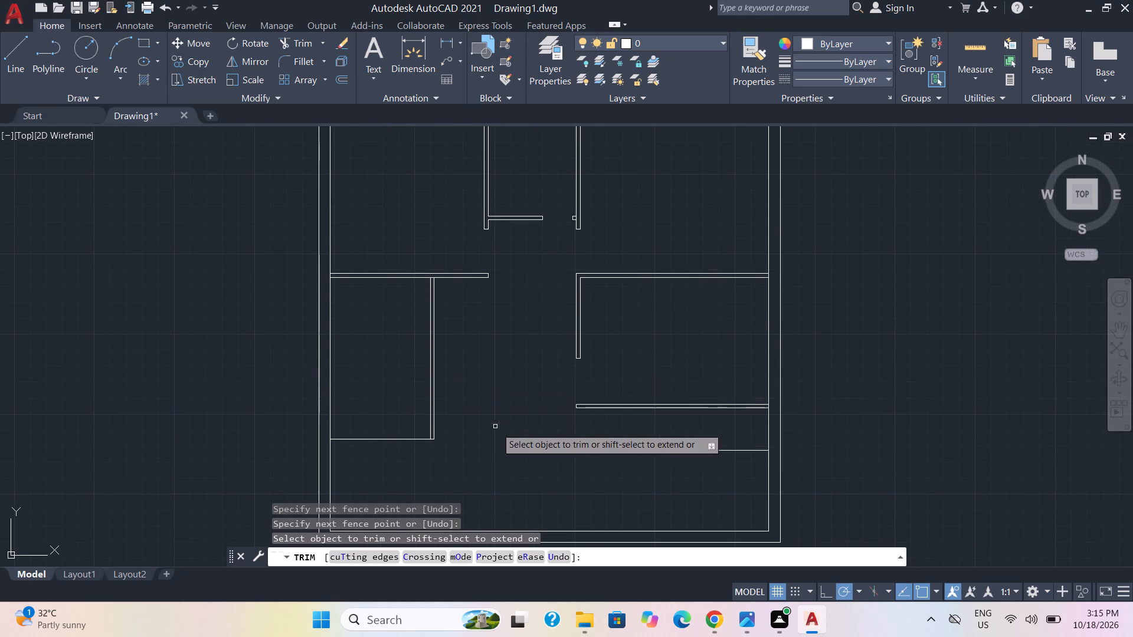
{"action": "middle_click_drag", "start_coordinate": [626, 494], "coordinate": [592, 359]}
{"action": "left_click_drag", "start_coordinate": [596, 307], "coordinate": [615, 344]}
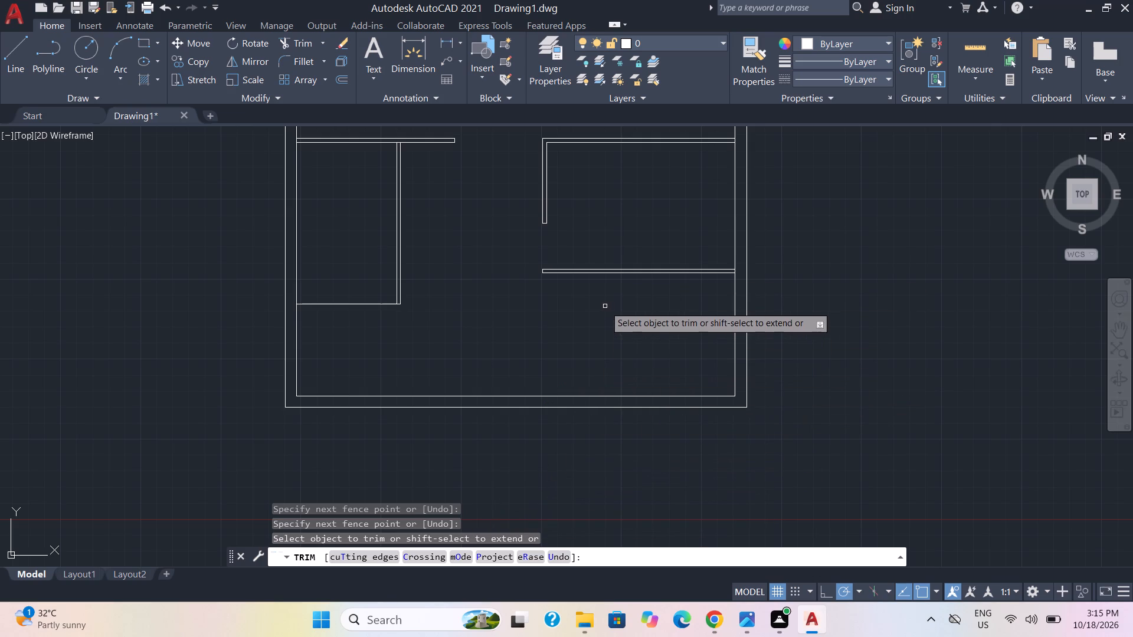
{"action": "key", "text": "Escape"}
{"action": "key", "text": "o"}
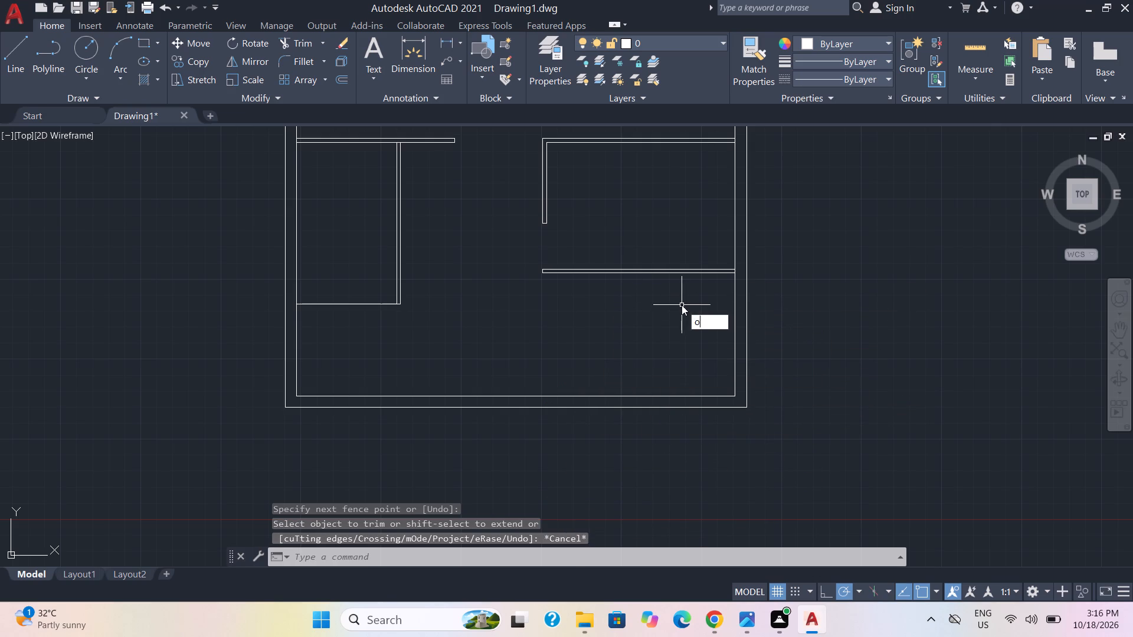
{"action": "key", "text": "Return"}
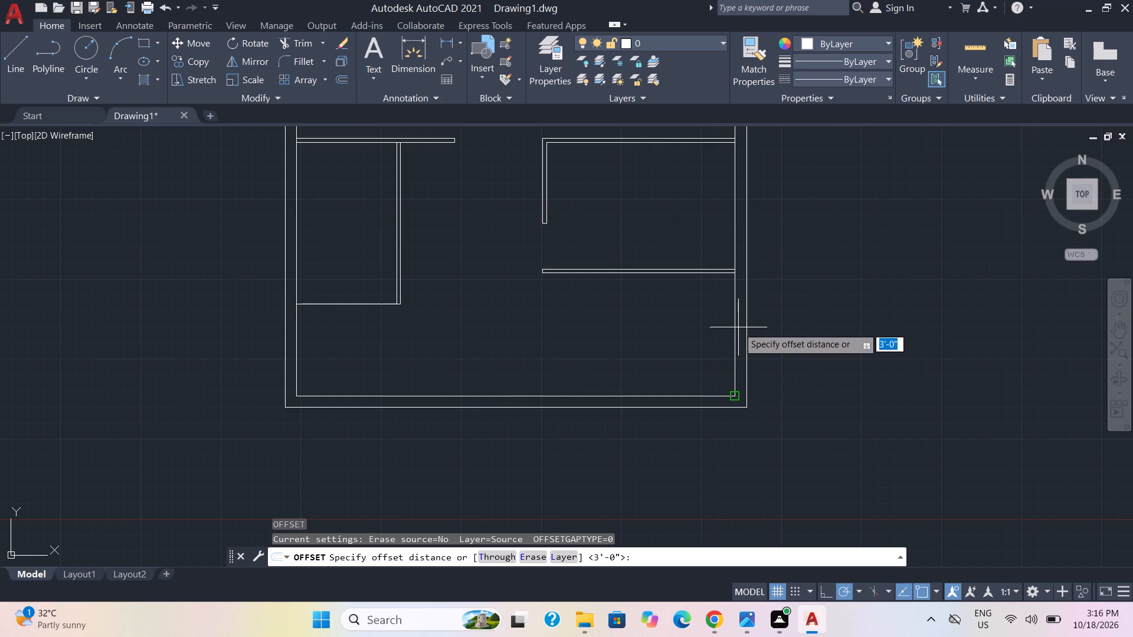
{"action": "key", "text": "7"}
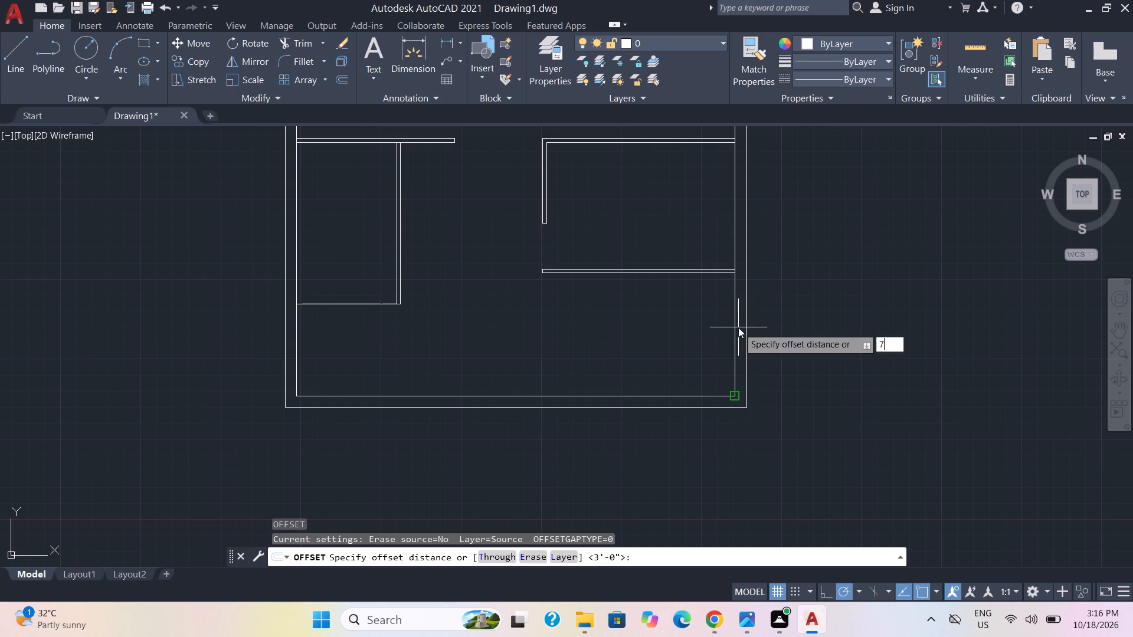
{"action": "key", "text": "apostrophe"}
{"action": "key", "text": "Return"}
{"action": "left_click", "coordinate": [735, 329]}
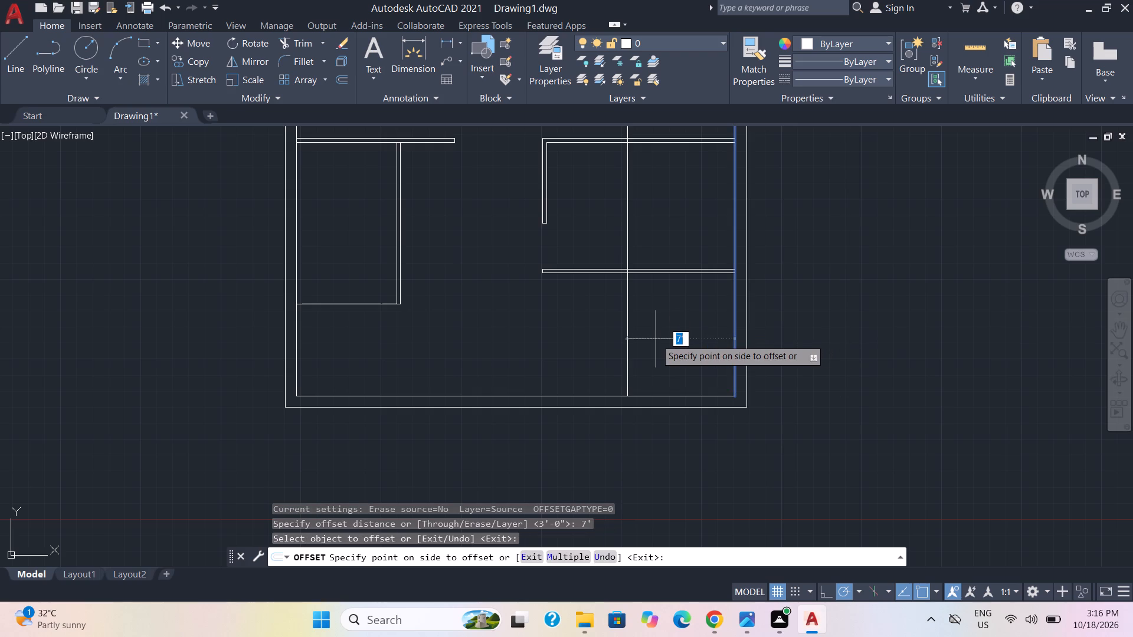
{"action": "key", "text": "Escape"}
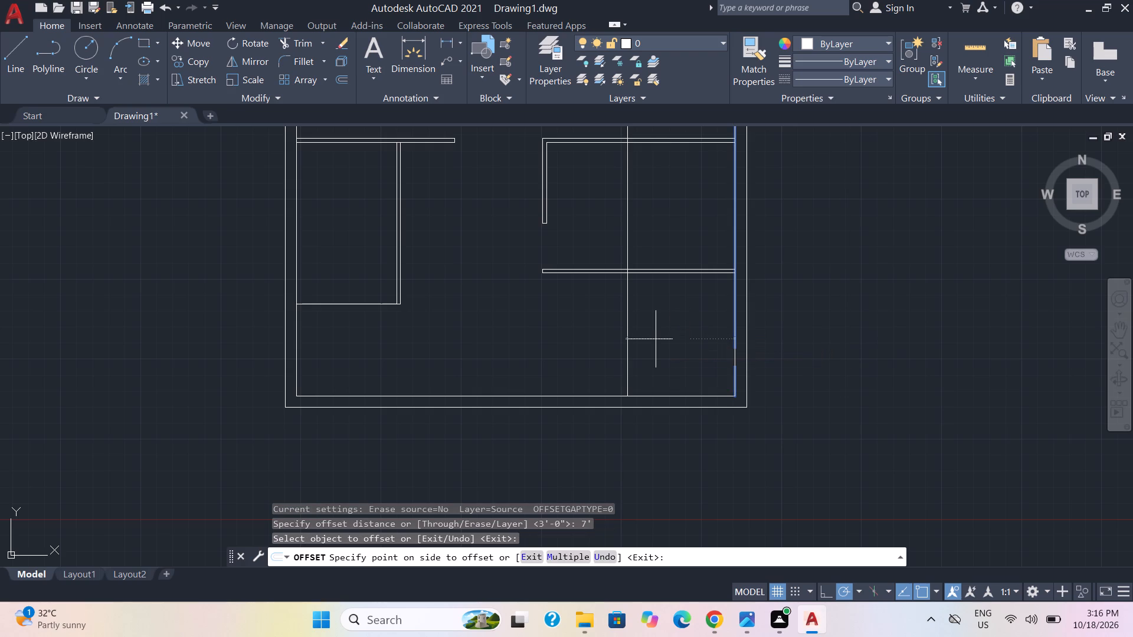
Offset the inner line of the right exterior wall 10' into the house.
{"action": "key", "text": "o"}
{"action": "key", "text": "Return"}
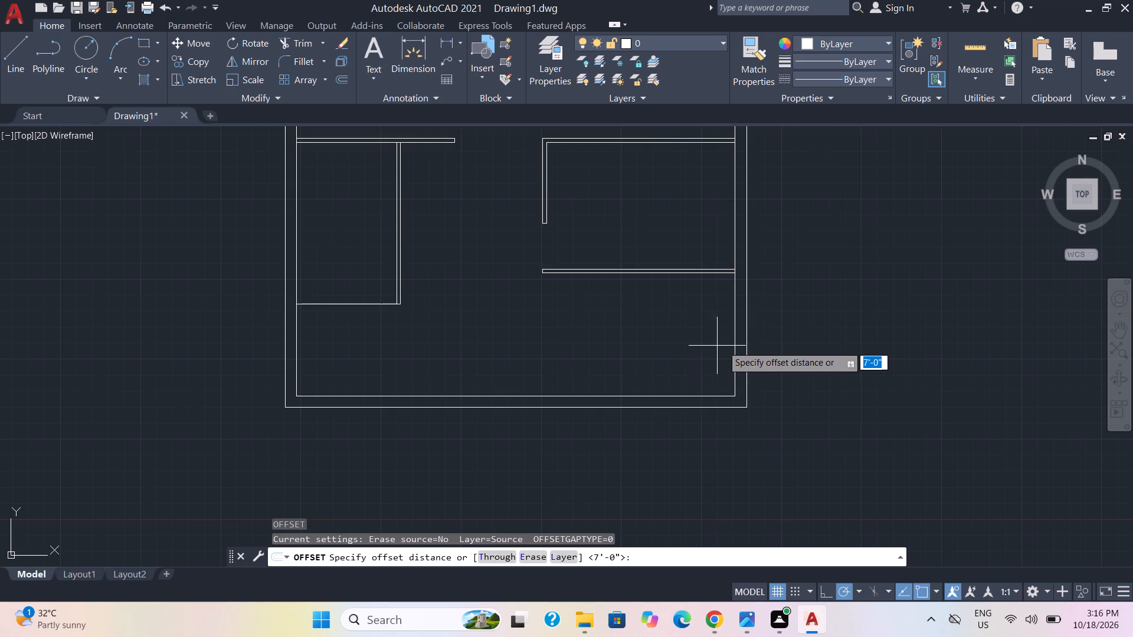
{"action": "type", "text": "10"}
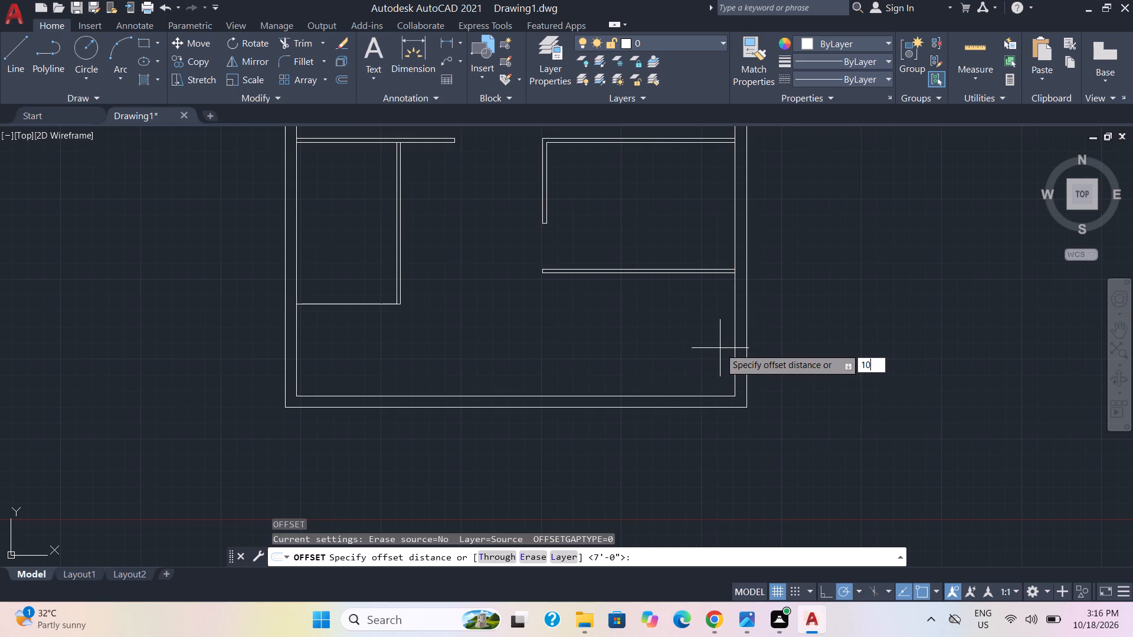
{"action": "key", "text": "apostrophe"}
{"action": "key", "text": "Return"}
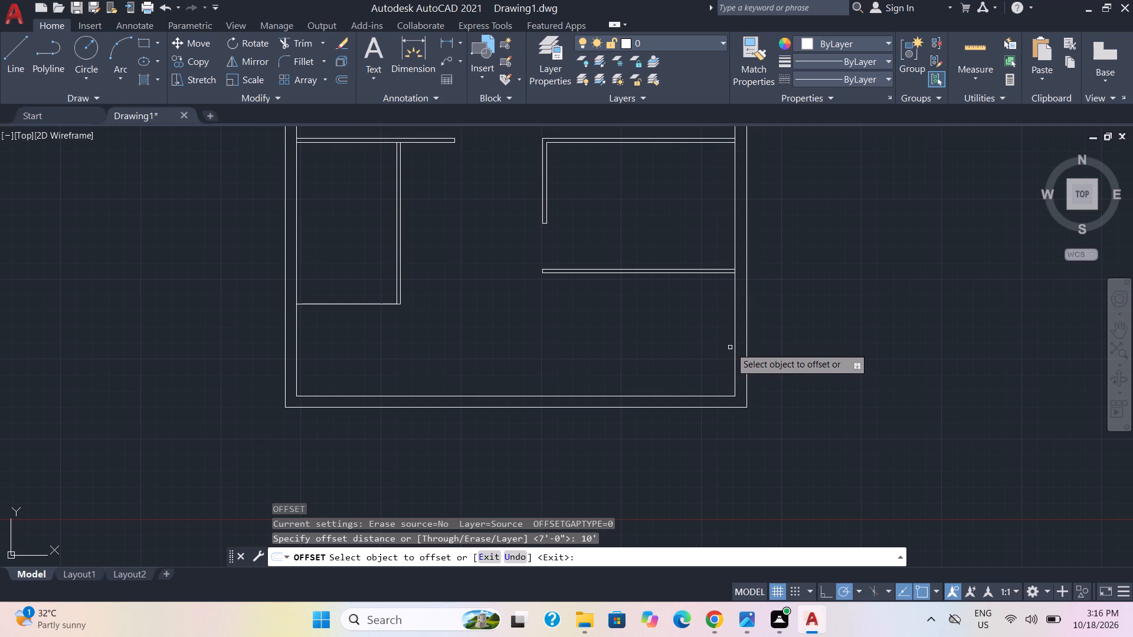
{"action": "left_click", "coordinate": [735, 346]}
{"action": "left_click", "coordinate": [657, 349]}
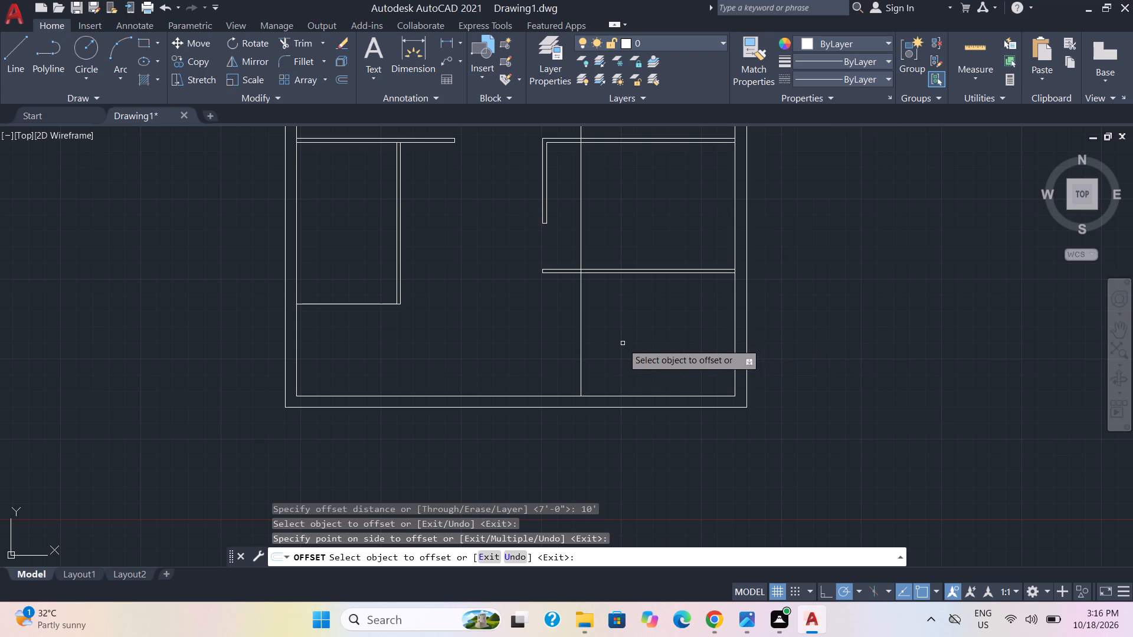
{"action": "left_click", "coordinate": [582, 357]}
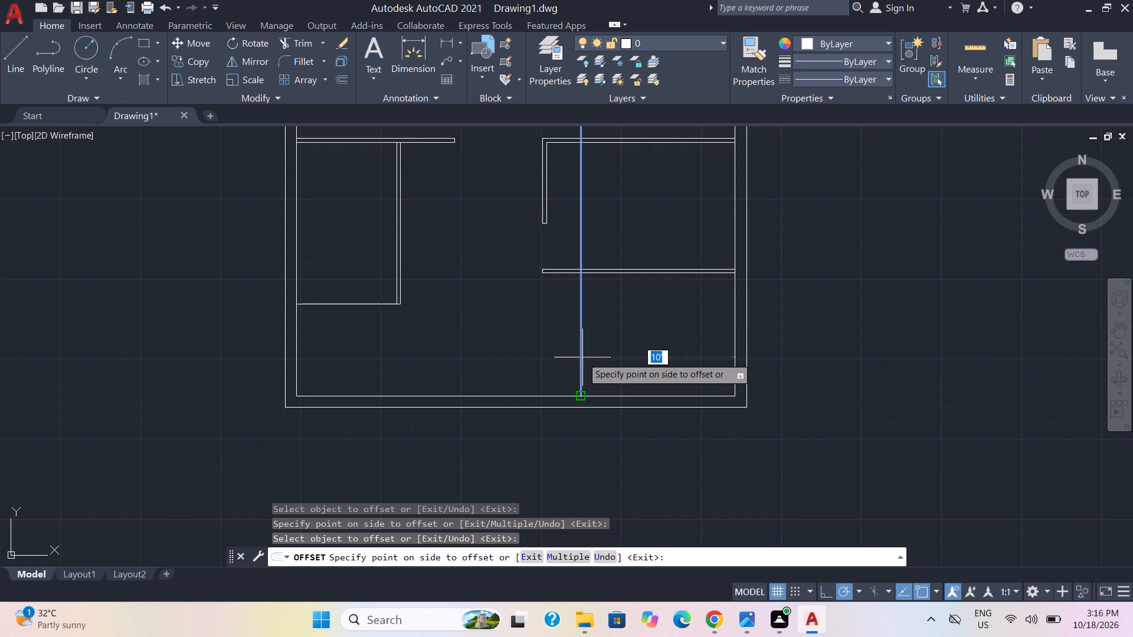
{"action": "key", "text": "Escape"}
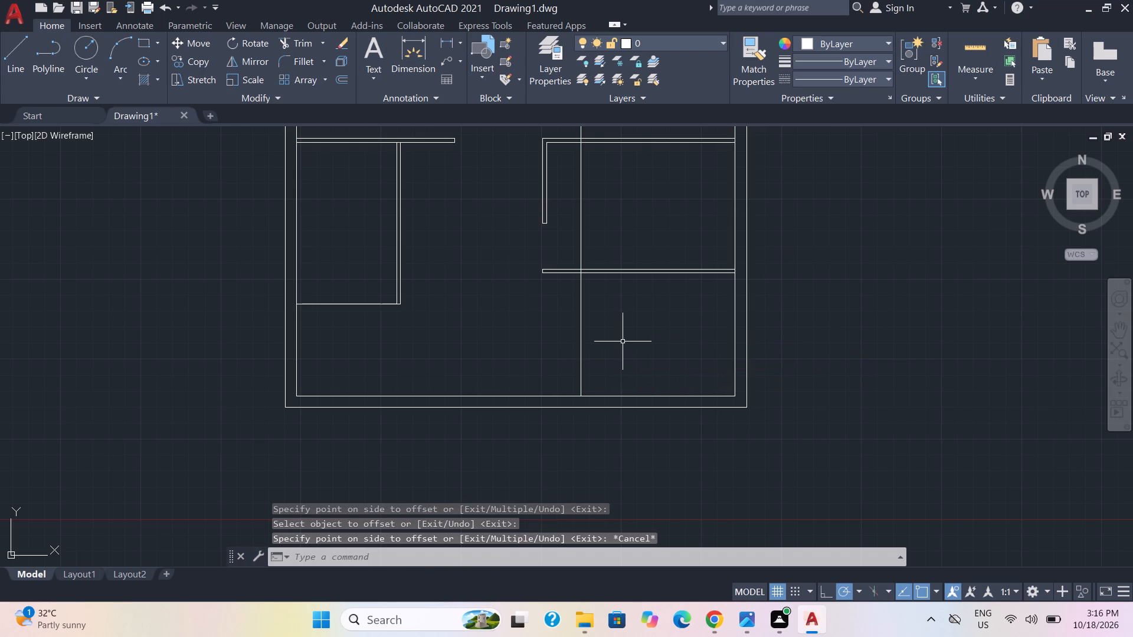
Offset the new vertical line 3" to the left to give the partition its thickness.
{"action": "key", "text": "o"}
{"action": "key", "text": "Return"}
{"action": "key", "text": "3"}
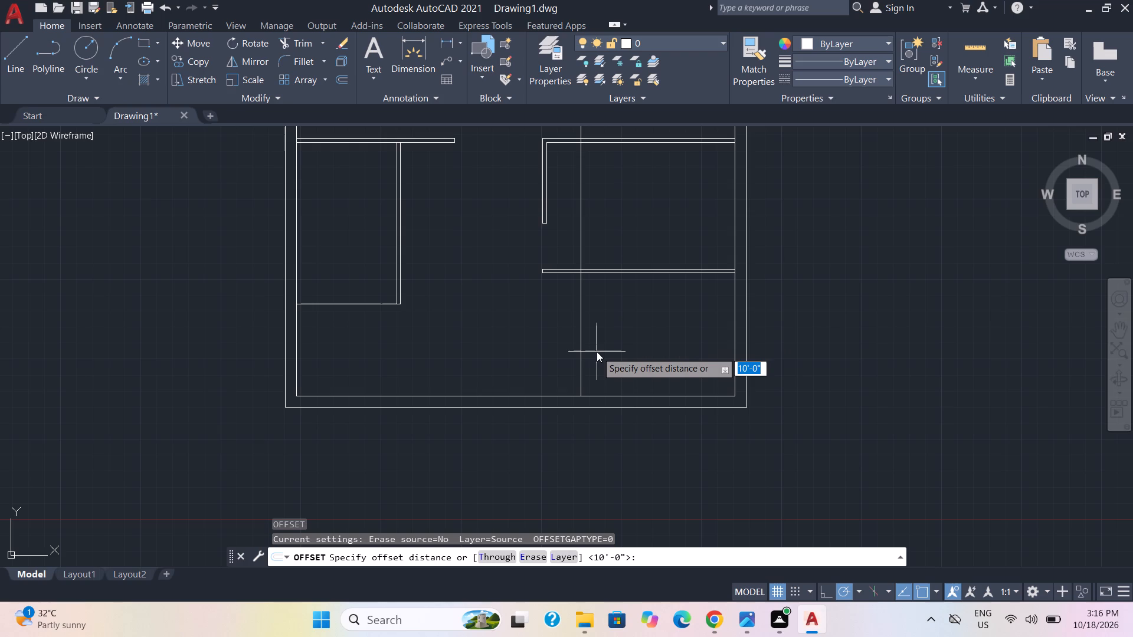
{"action": "key", "text": "apostrophe"}
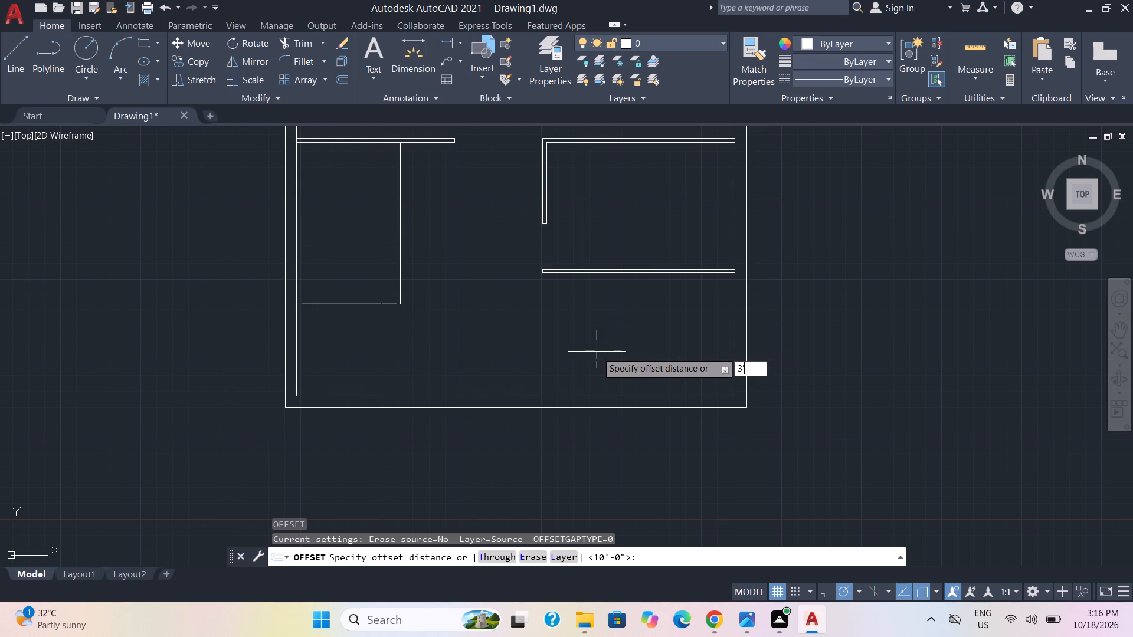
{"action": "key", "text": "BackSpace"}
{"action": "key", "text": "shift+quotedbl"}
{"action": "key", "text": "Return"}
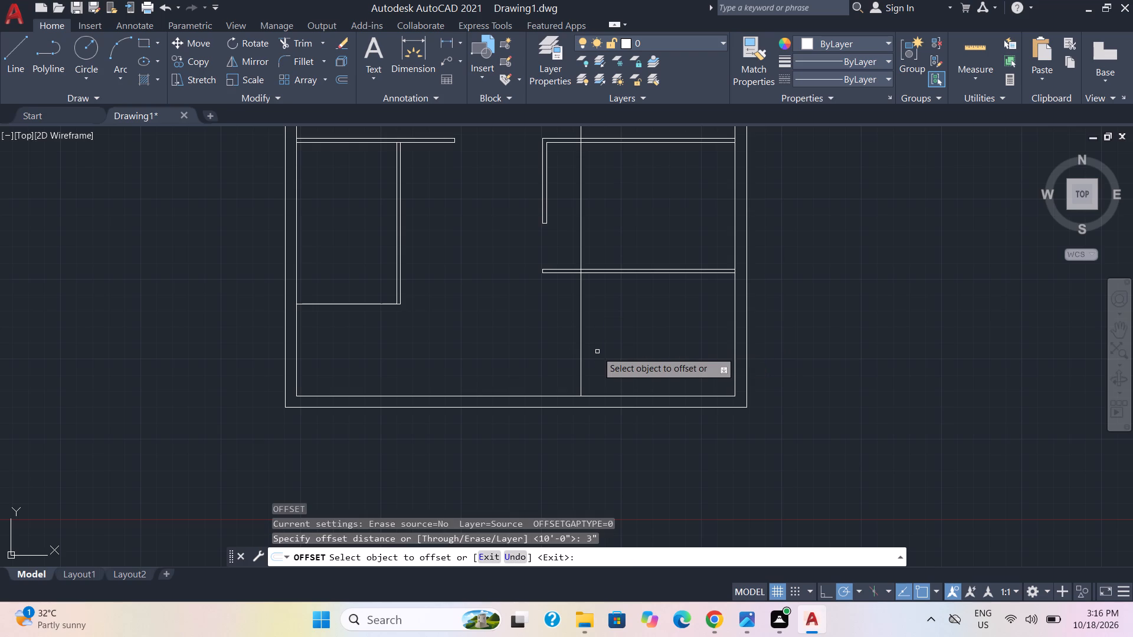
{"action": "left_click", "coordinate": [581, 353]}
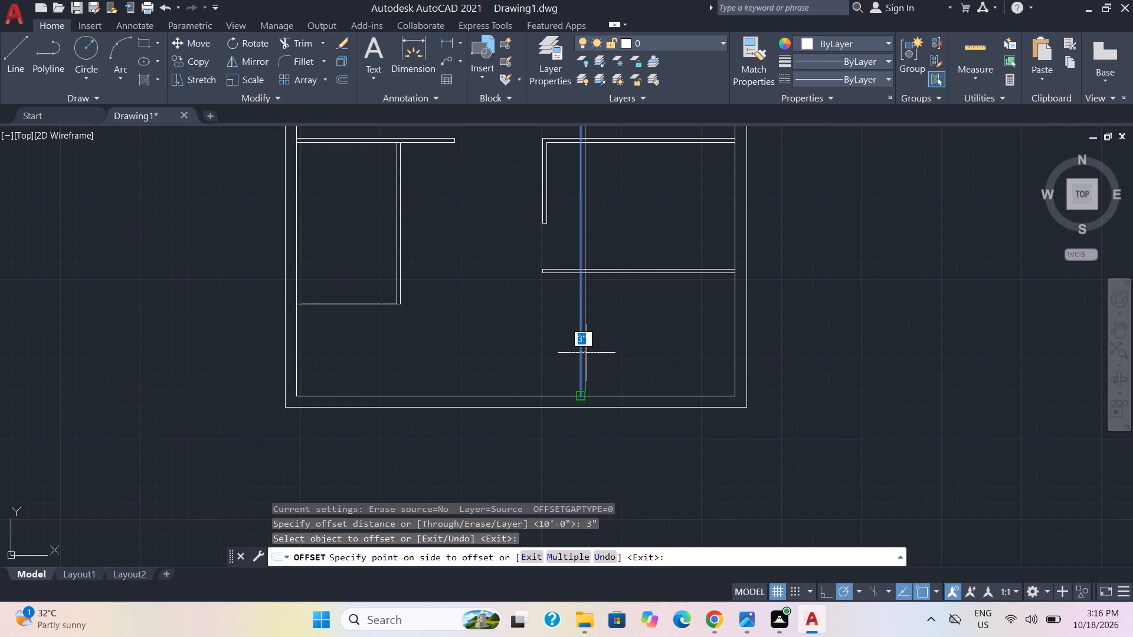
{"action": "left_click", "coordinate": [577, 353]}
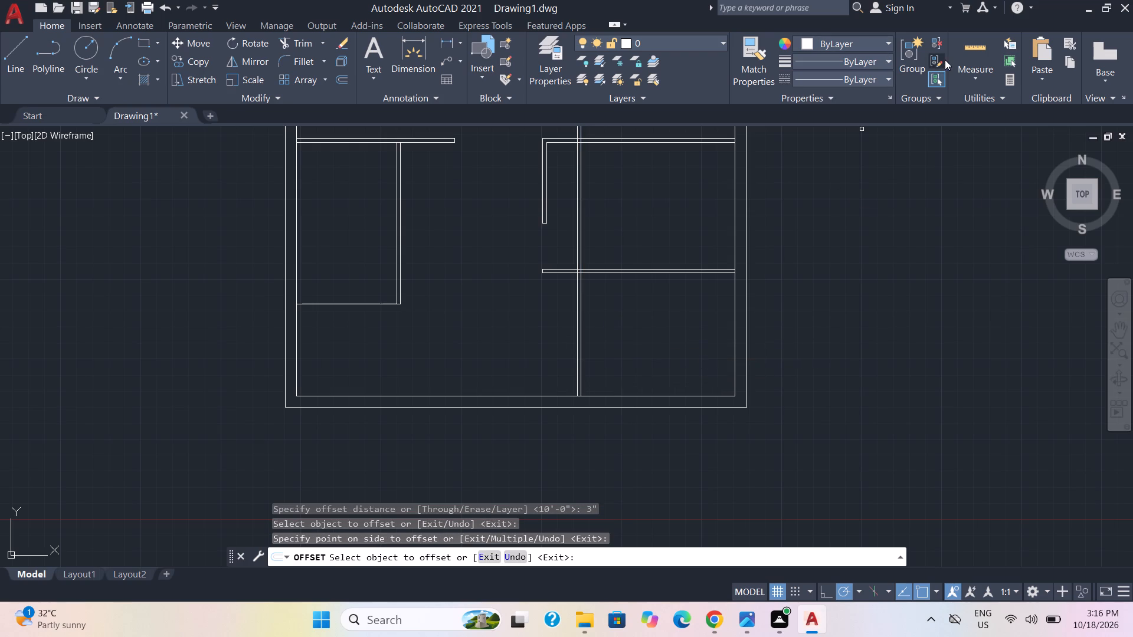
Quick-measure the bottom right room's clear dimensions and the spacing of the surrounding walls.
{"action": "left_click", "coordinate": [974, 50]}
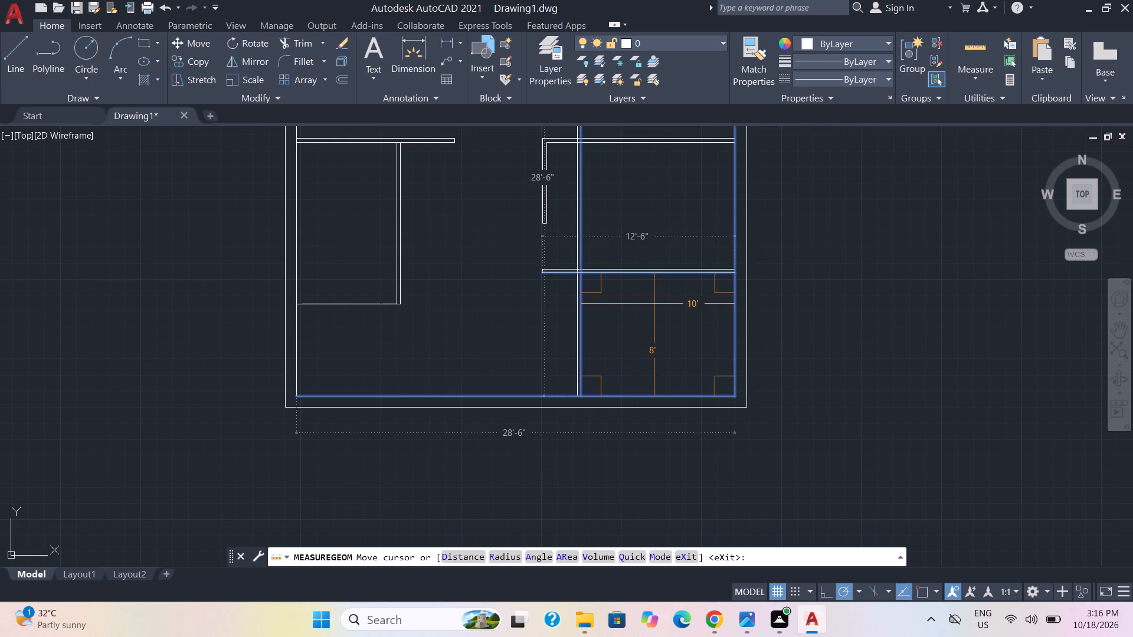
{"action": "key", "text": "Escape"}
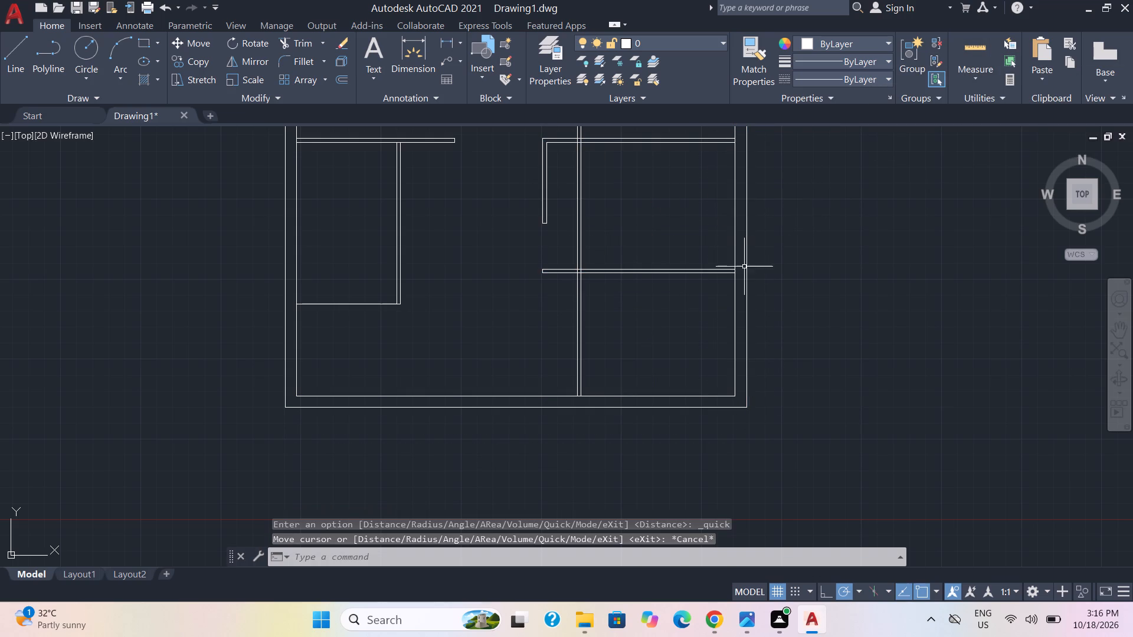
{"action": "key", "text": "Escape"}
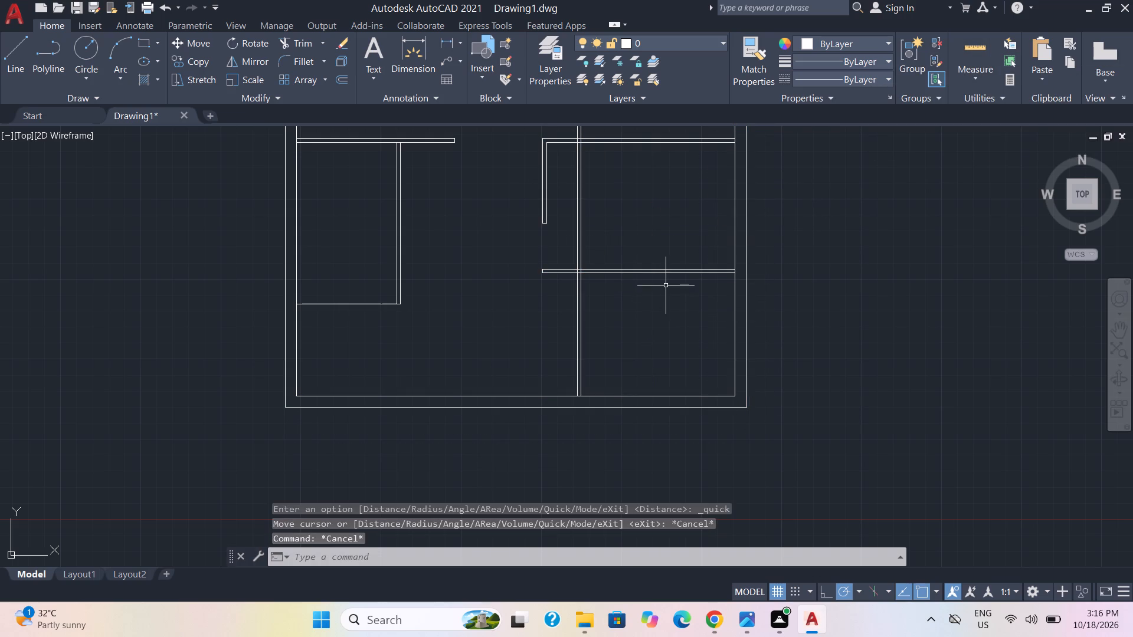
{"action": "scroll", "coordinate": [698, 268], "scroll_direction": "down", "scroll_amount": 2}
{"action": "scroll", "coordinate": [686, 277], "scroll_direction": "up", "scroll_amount": 2}
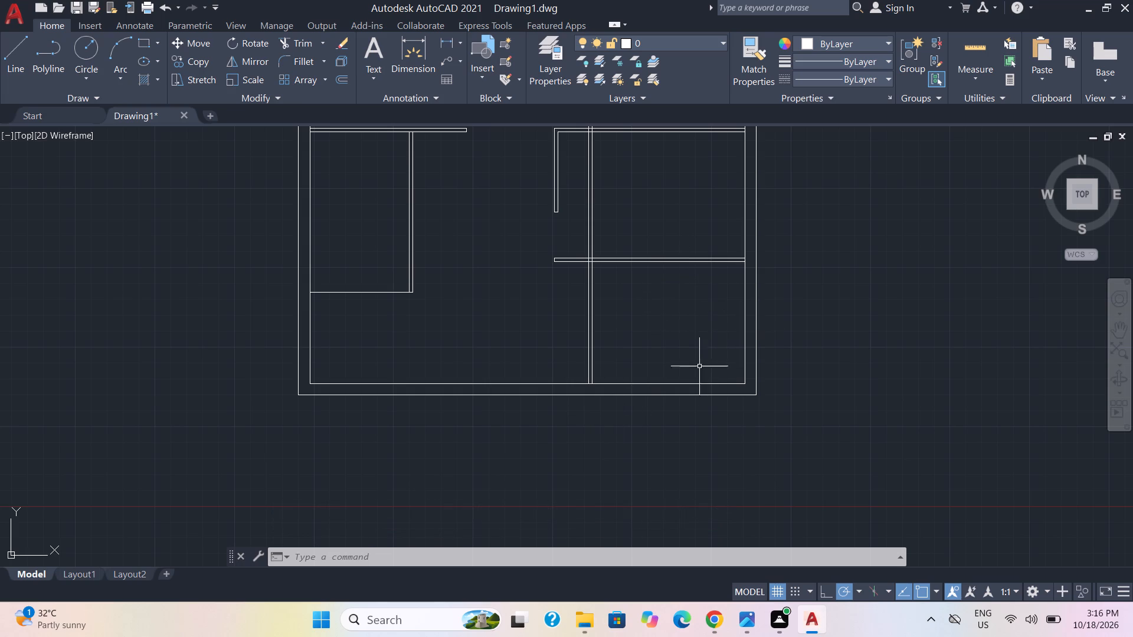
{"action": "left_click", "coordinate": [972, 54]}
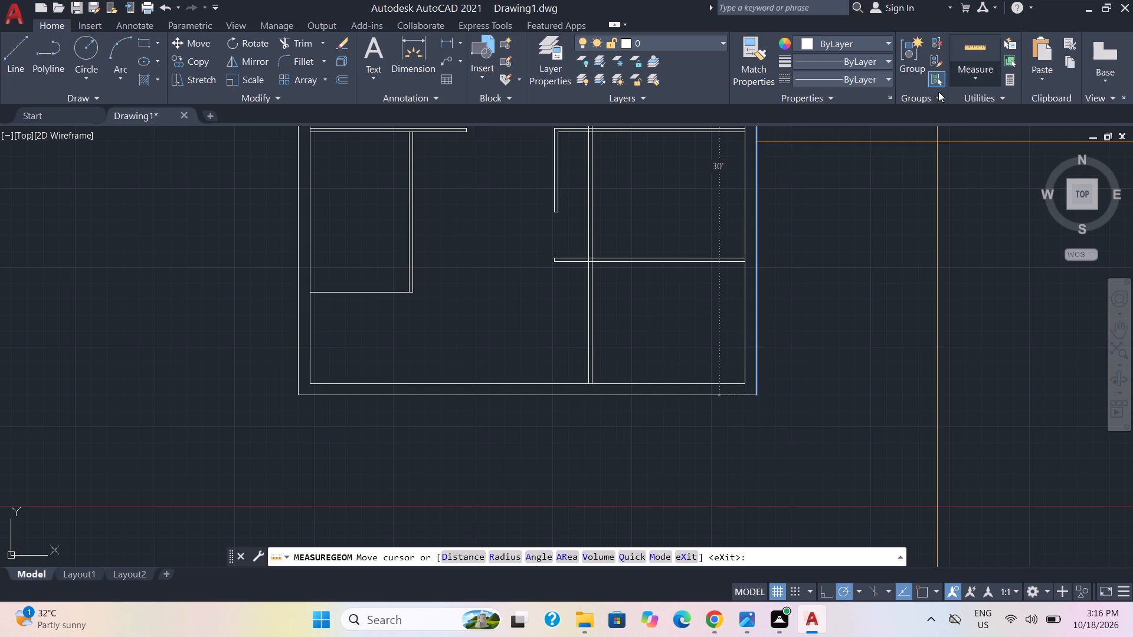
{"action": "scroll", "coordinate": [906, 124], "scroll_direction": "down", "scroll_amount": 3}
{"action": "middle_click_drag", "start_coordinate": [814, 196], "coordinate": [759, 233]}
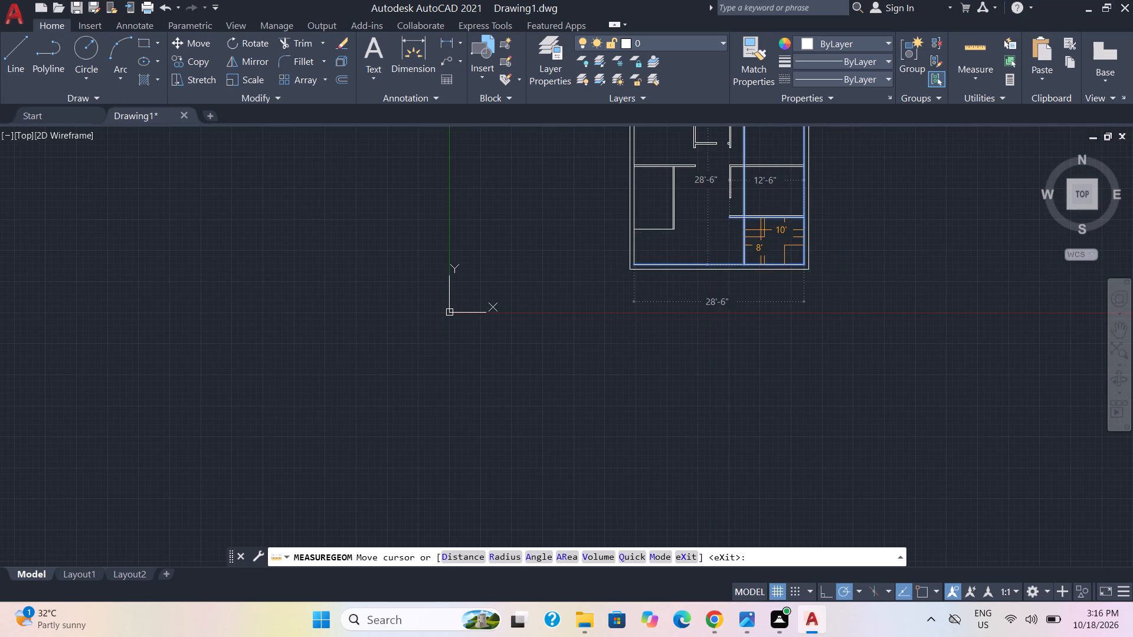
{"action": "middle_click_drag", "start_coordinate": [761, 229], "coordinate": [674, 380]}
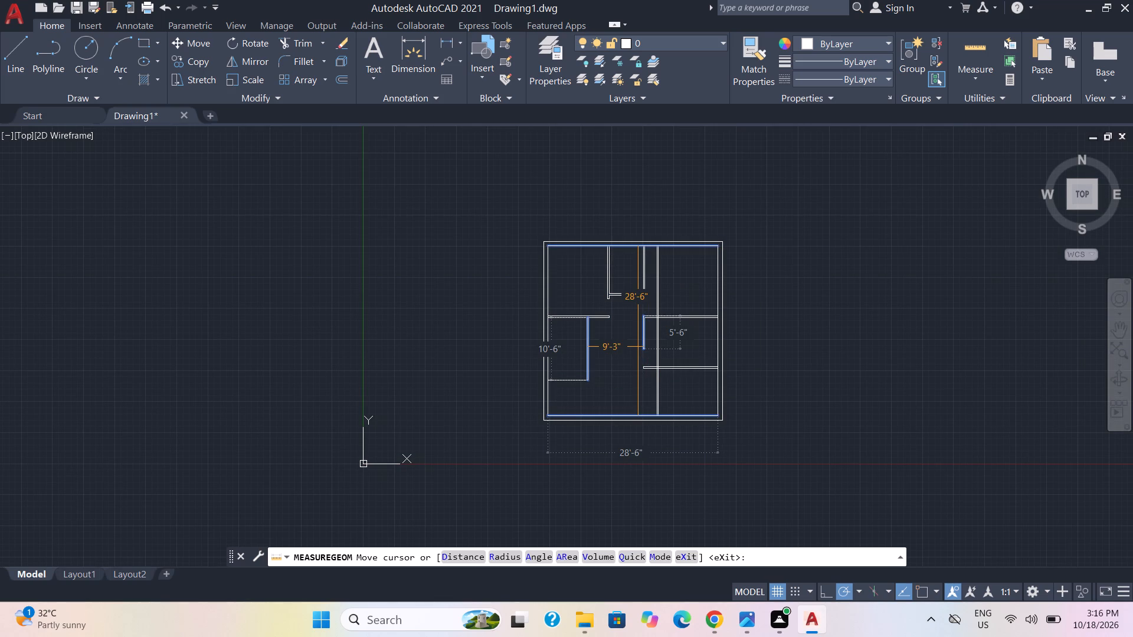
{"action": "key", "text": "Escape"}
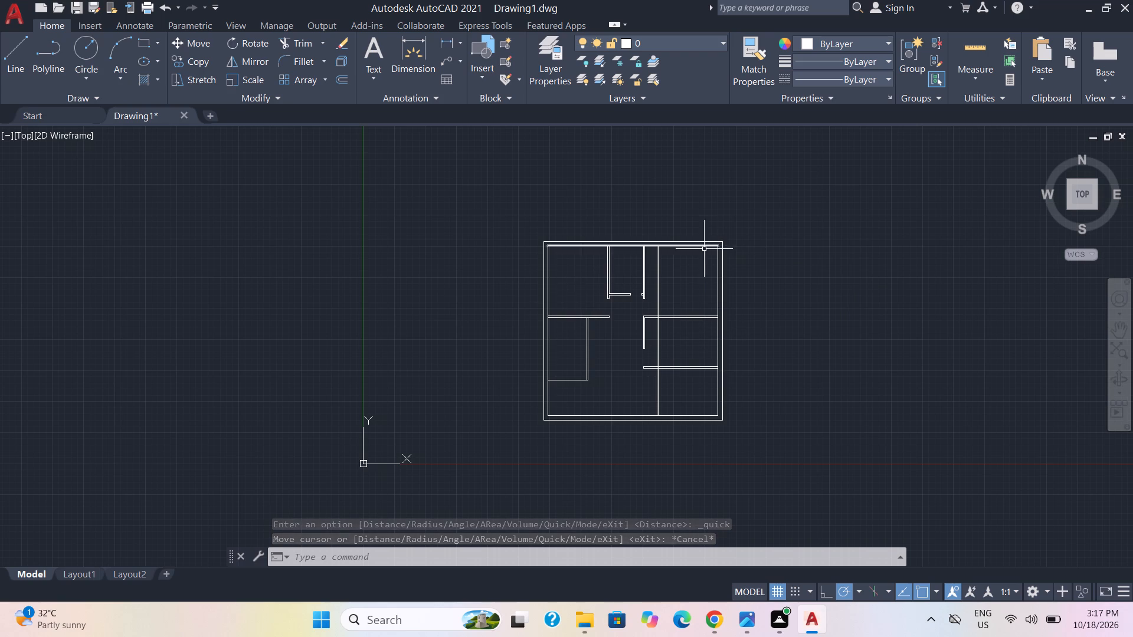
Draw a short horizontal line across the new vertical partition at about Y 13'-6", below the horizontal partition.
{"action": "scroll", "coordinate": [748, 344], "scroll_direction": "up", "scroll_amount": 1}
{"action": "scroll", "coordinate": [646, 351], "scroll_direction": "up", "scroll_amount": 1}
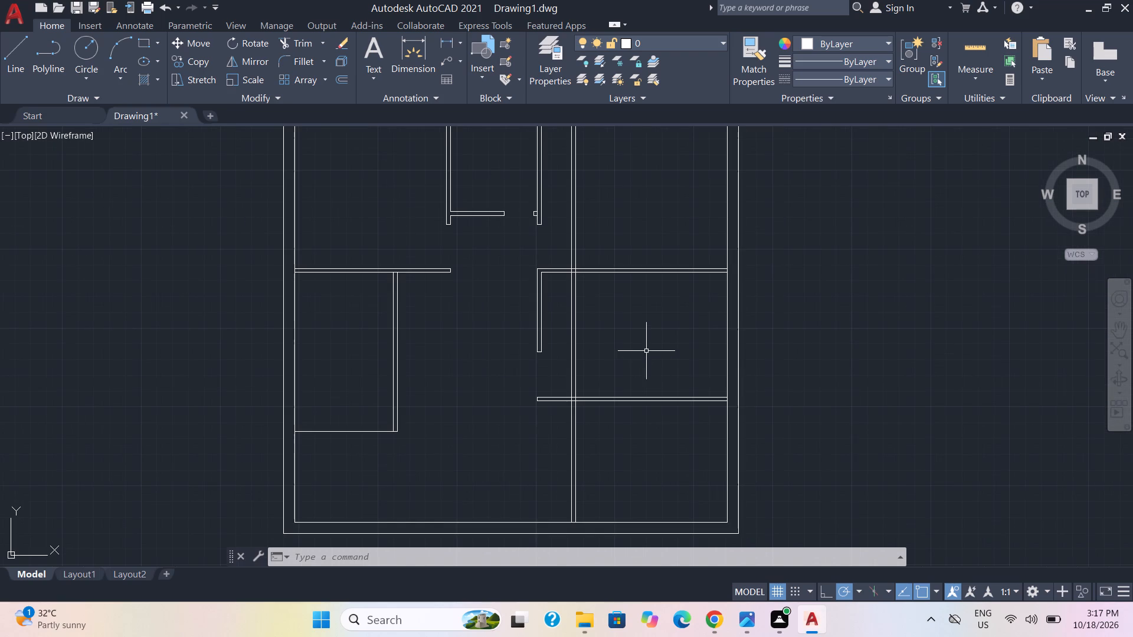
{"action": "middle_click_drag", "start_coordinate": [649, 354], "coordinate": [689, 194]}
{"action": "scroll", "coordinate": [649, 354], "scroll_direction": "up", "scroll_amount": 1}
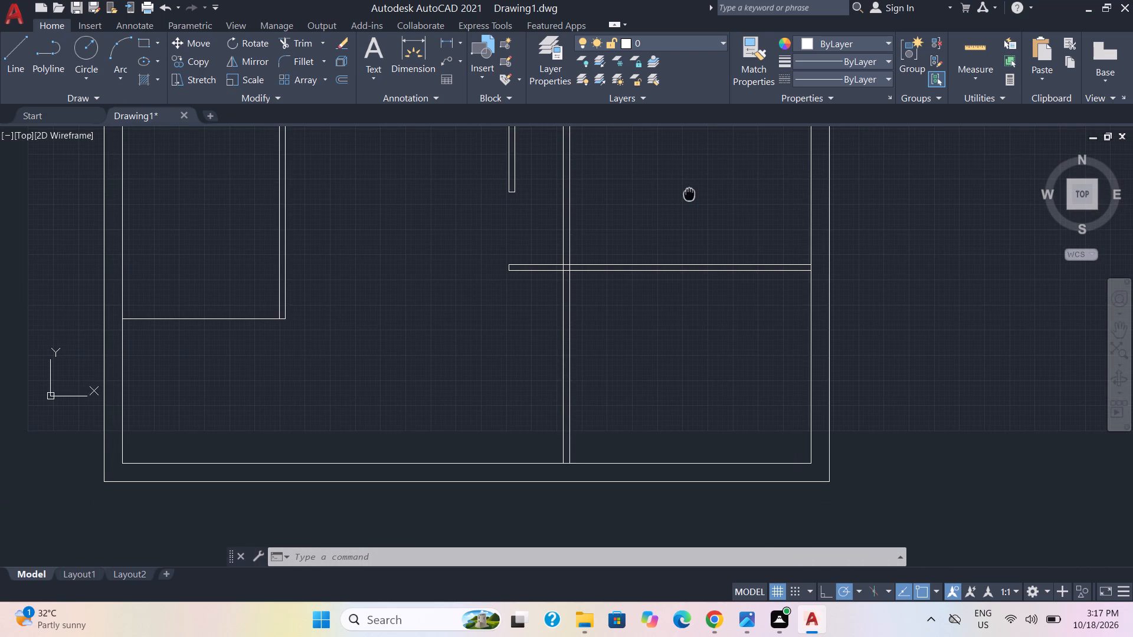
{"action": "middle_click_drag", "start_coordinate": [689, 194], "coordinate": [686, 201]}
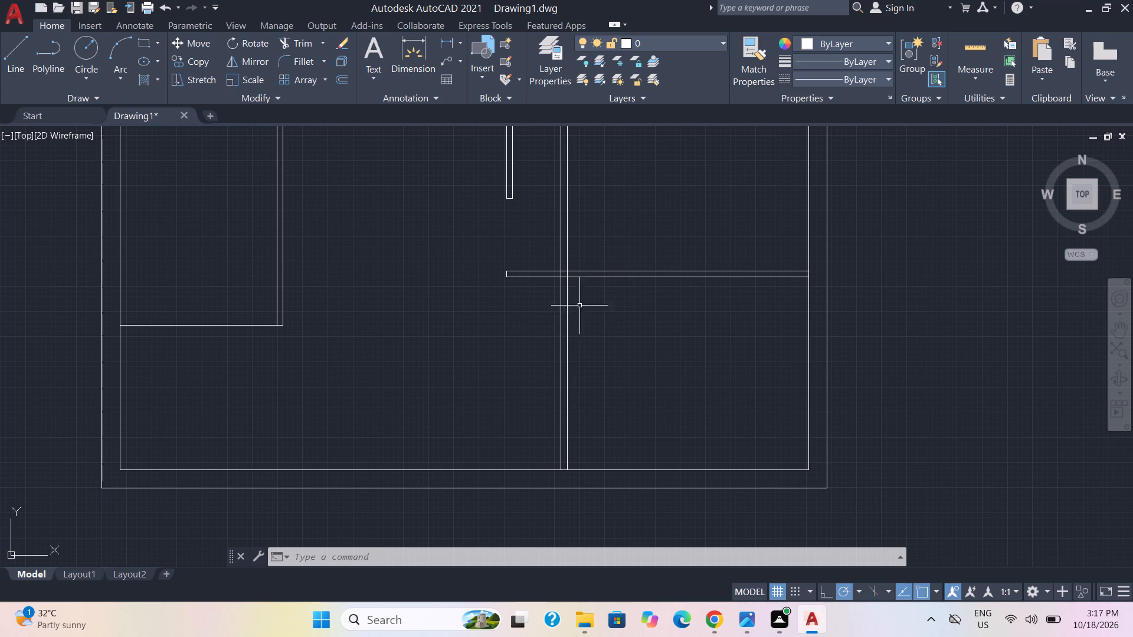
{"action": "key", "text": "l"}
{"action": "key", "text": "Return"}
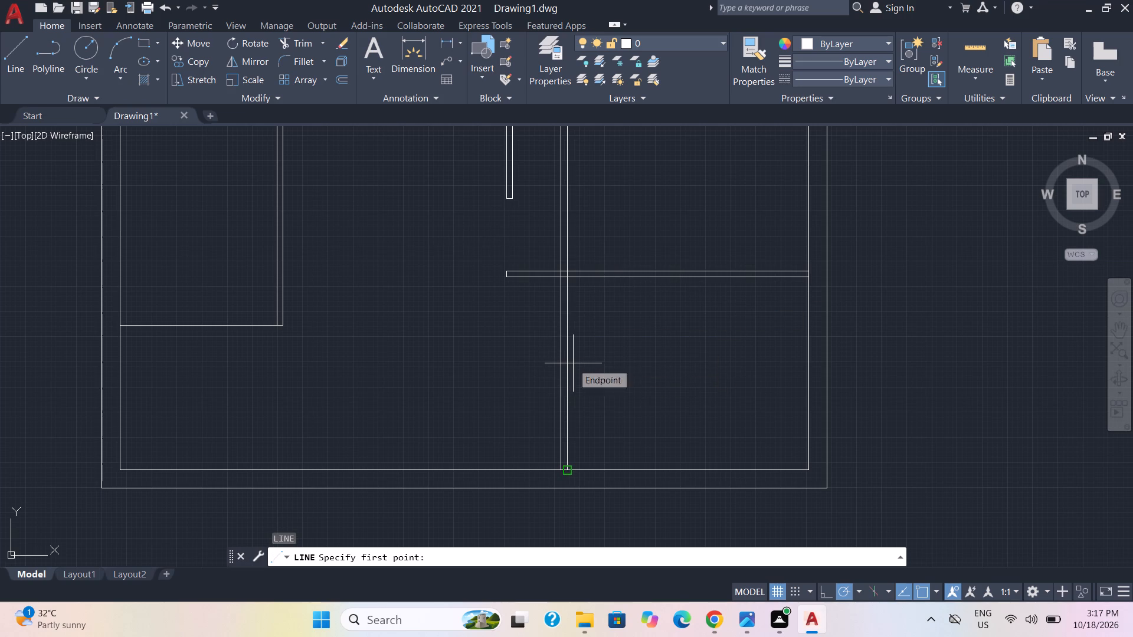
{"action": "scroll", "coordinate": [570, 362], "scroll_direction": "up", "scroll_amount": 1}
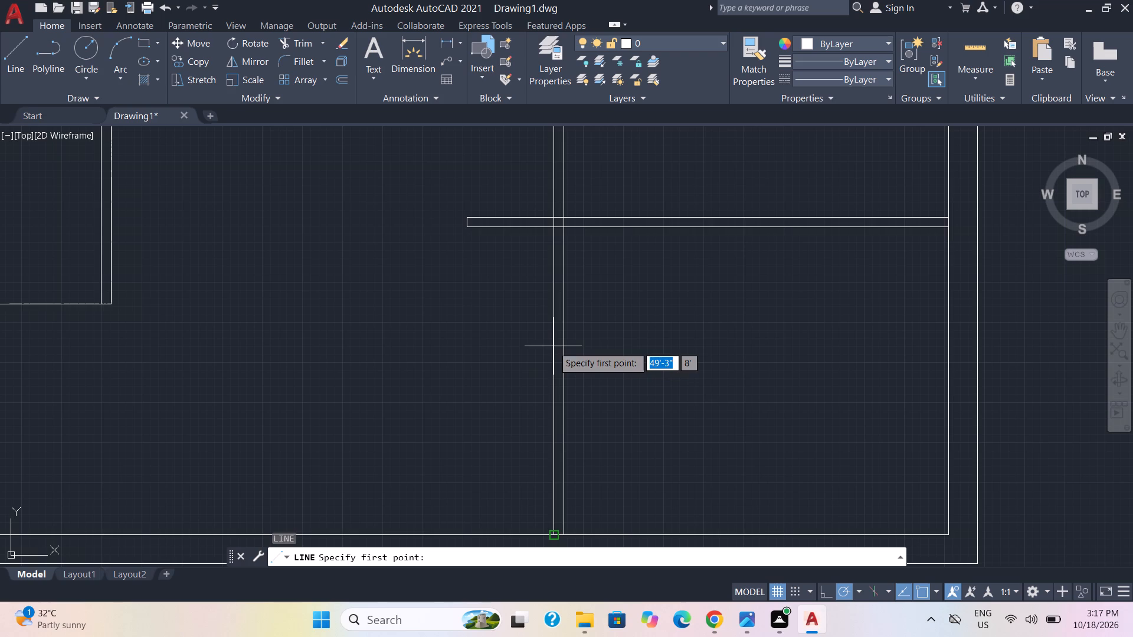
{"action": "triple_click", "coordinate": [554, 326]}
{"action": "left_click", "coordinate": [555, 324]}
{"action": "double_click", "coordinate": [568, 326]}
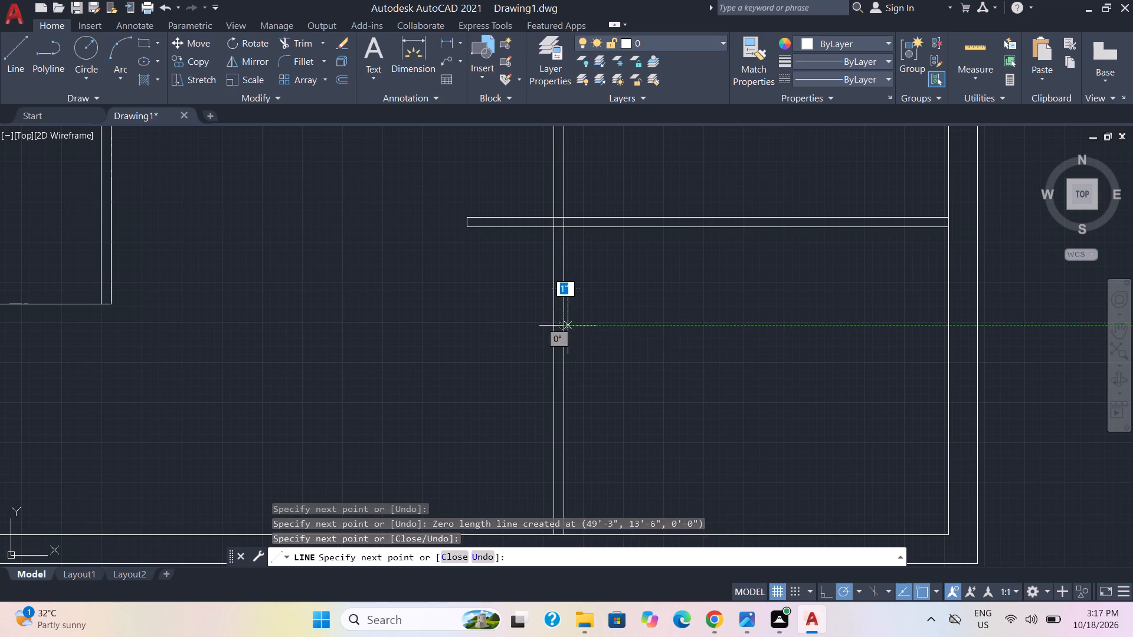
{"action": "key", "text": "Escape"}
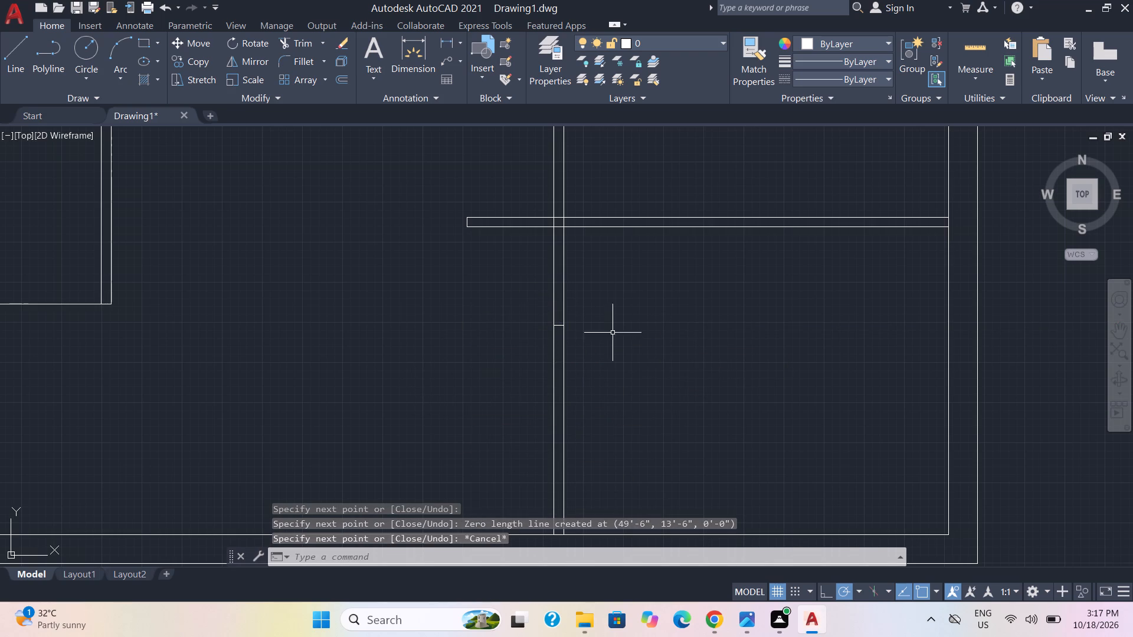
Trim both vertical partition lines between the horizontal partition and the short cross line to open a doorway.
{"action": "left_click", "coordinate": [315, 36]}
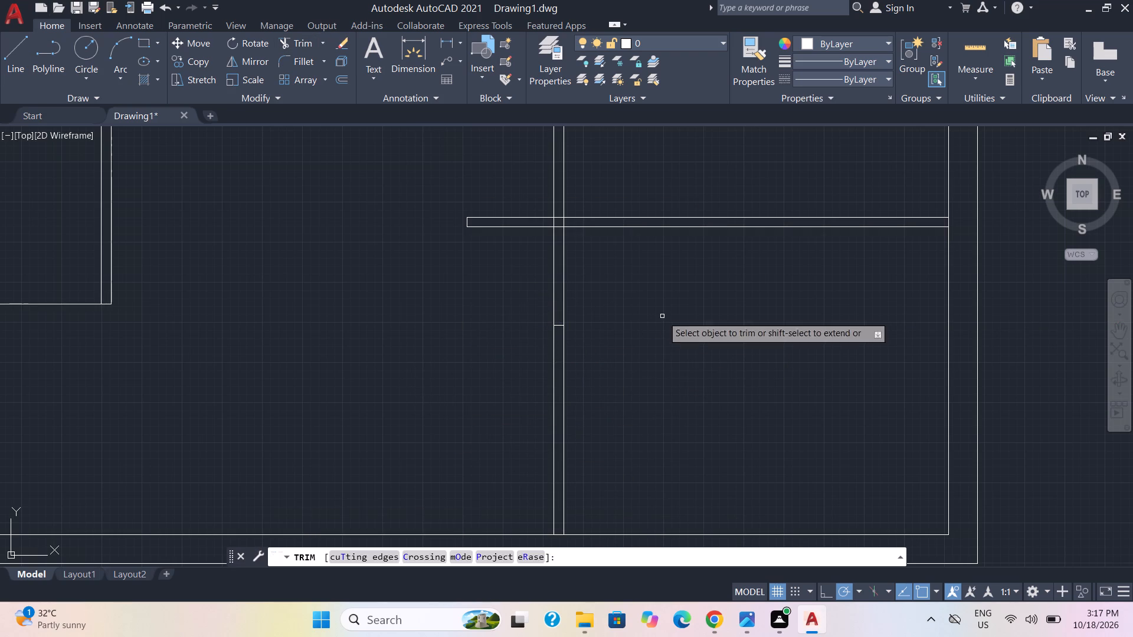
{"action": "left_click_drag", "start_coordinate": [627, 280], "coordinate": [390, 300]}
{"action": "scroll", "coordinate": [622, 257], "scroll_direction": "down", "scroll_amount": 3}
{"action": "middle_click_drag", "start_coordinate": [630, 295], "coordinate": [595, 315]}
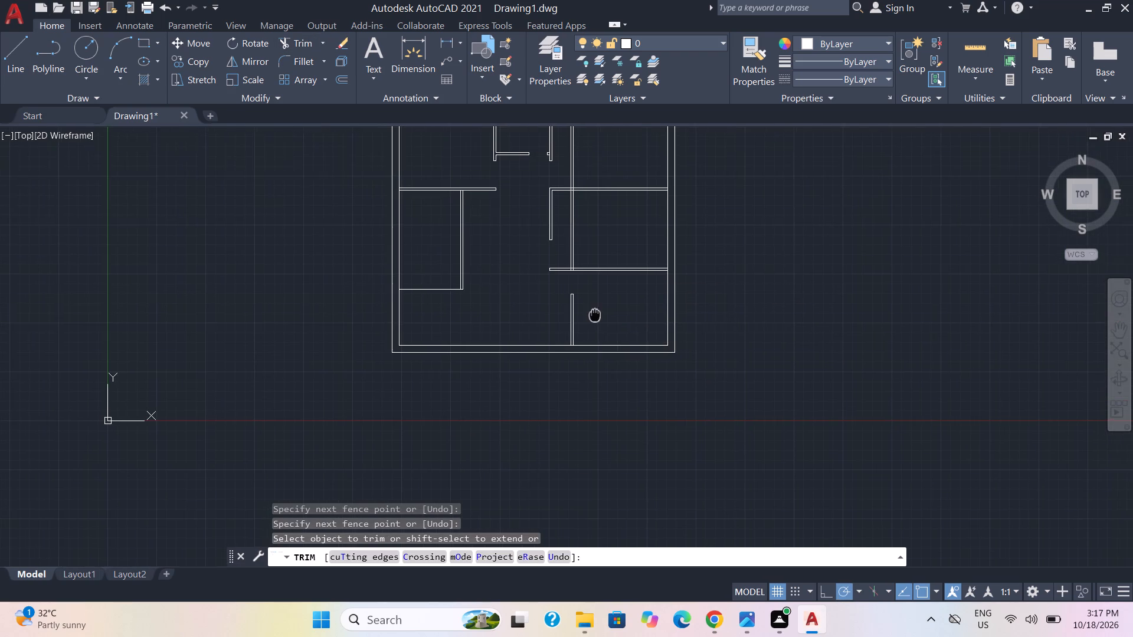
{"action": "middle_click_drag", "start_coordinate": [595, 315], "coordinate": [594, 316]}
{"action": "scroll", "coordinate": [620, 287], "scroll_direction": "down", "scroll_amount": 1}
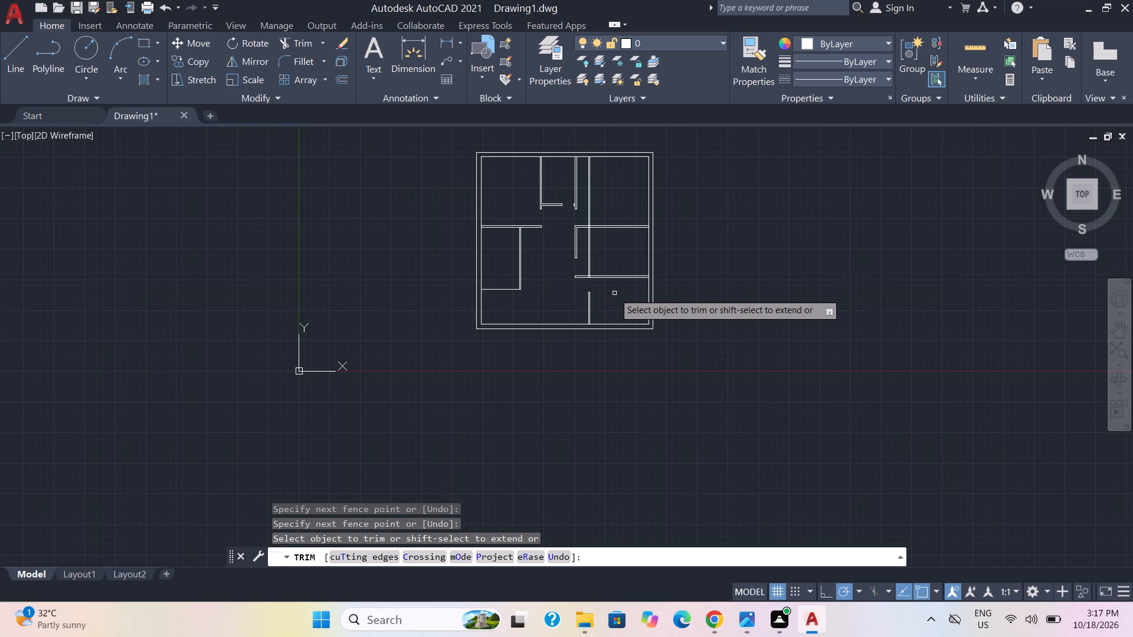
{"action": "scroll", "coordinate": [614, 293], "scroll_direction": "up", "scroll_amount": 4}
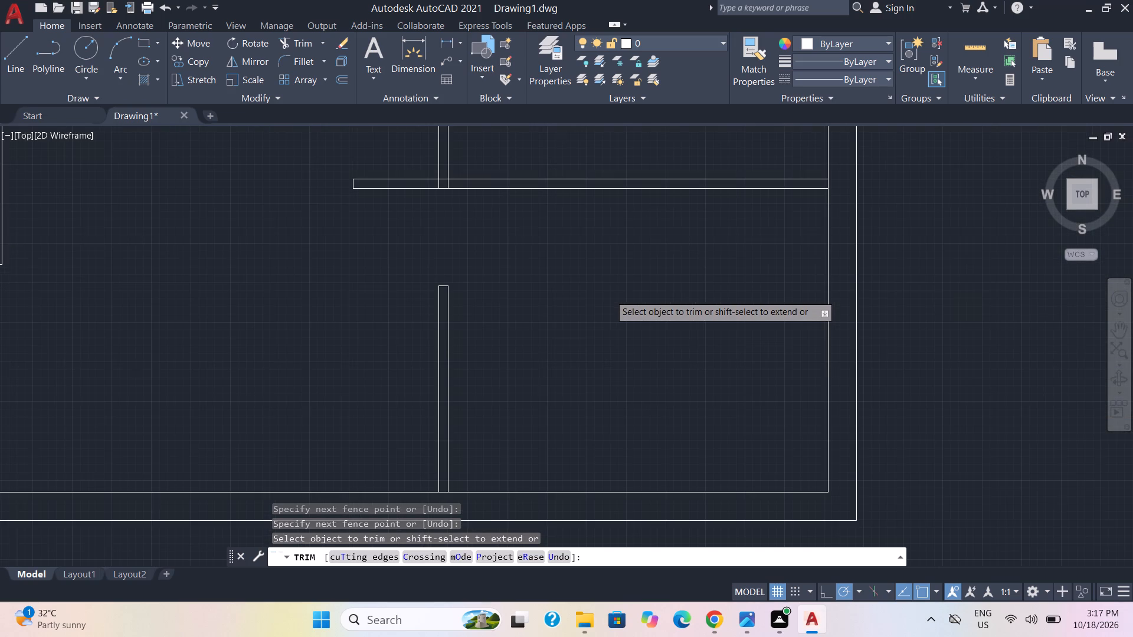
Draw another short line across the vertical partition, about 9" below its upper end.
{"action": "left_click", "coordinate": [11, 58]}
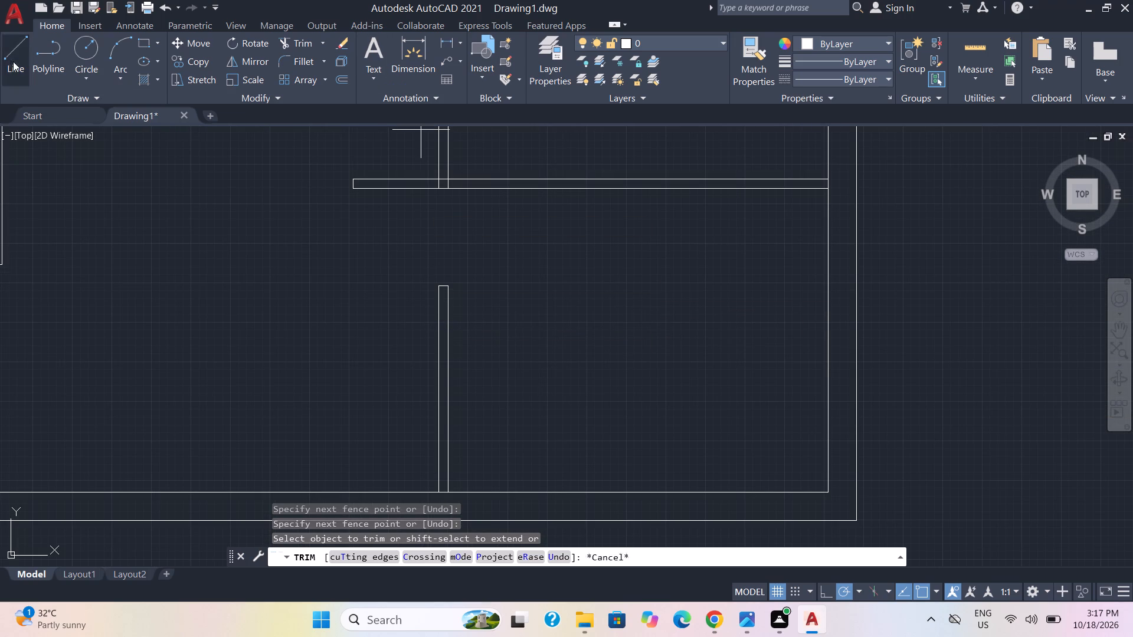
{"action": "triple_click", "coordinate": [439, 316]}
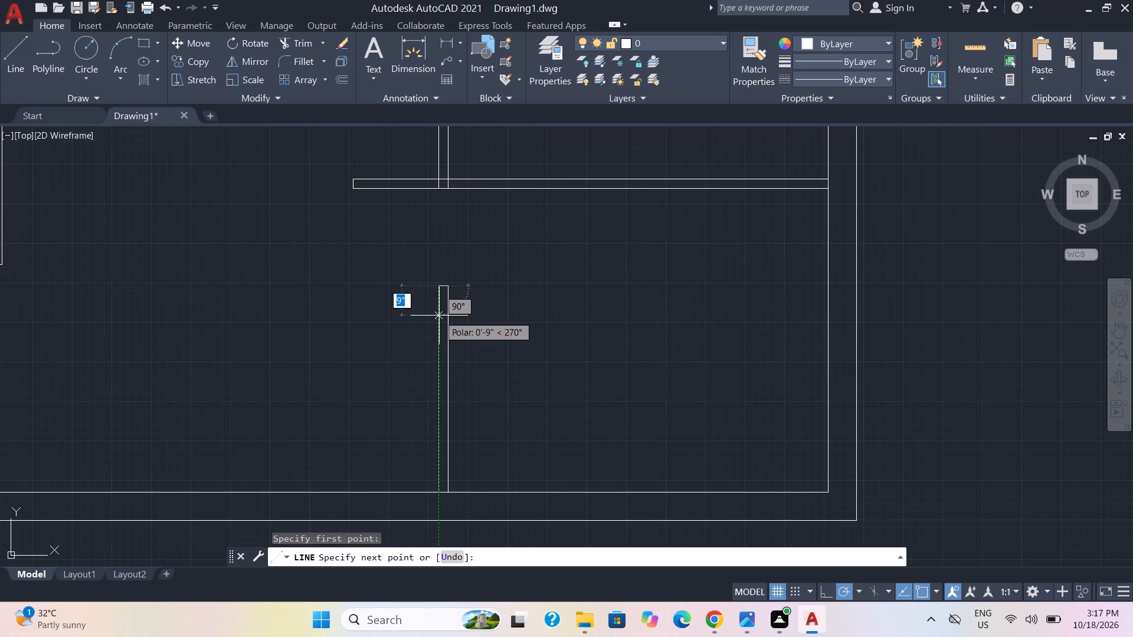
{"action": "left_click", "coordinate": [452, 316]}
{"action": "left_click_drag", "start_coordinate": [452, 316], "coordinate": [457, 311]}
{"action": "key", "text": "Escape"}
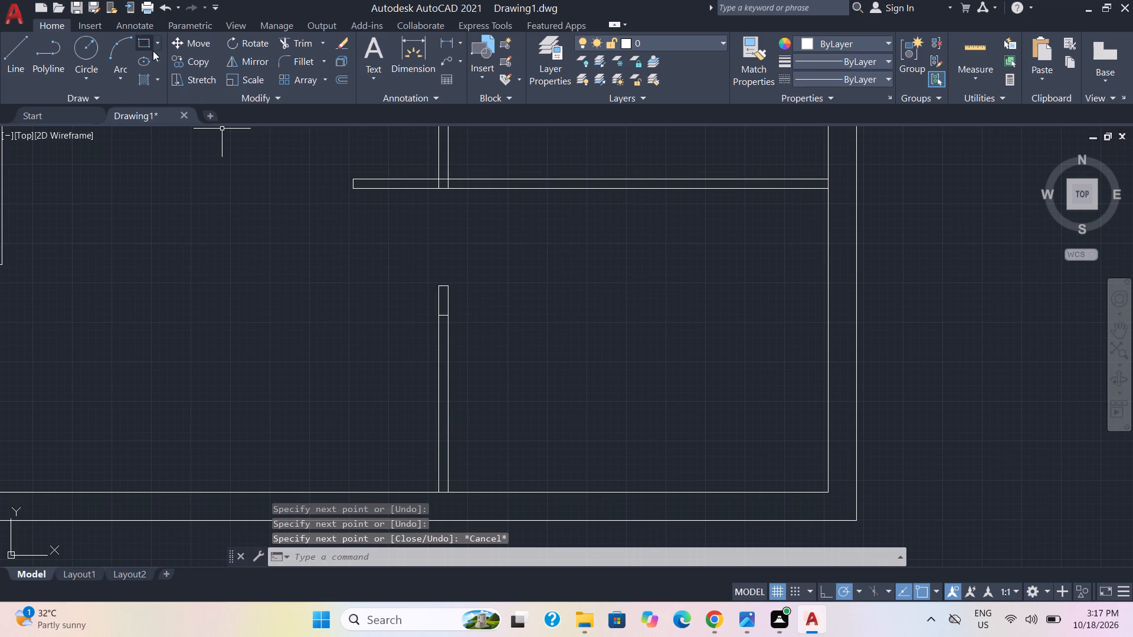
Trim both partition lines above the lower cross line to widen the door opening.
{"action": "left_click", "coordinate": [310, 42]}
{"action": "left_click_drag", "start_coordinate": [470, 291], "coordinate": [343, 309]}
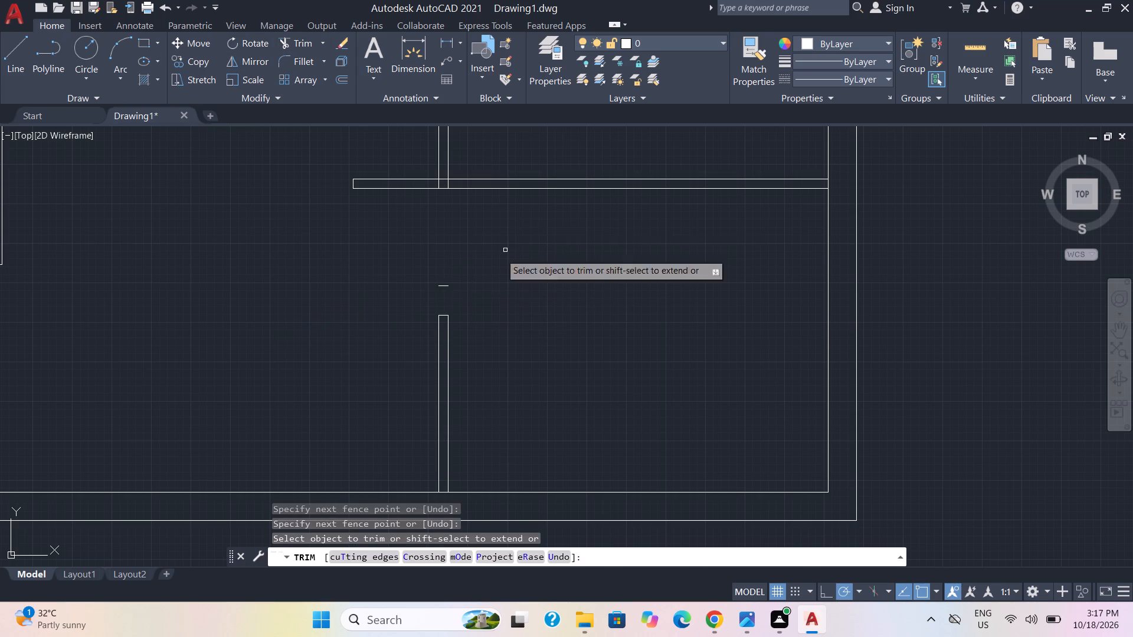
Remove the leftover upper cross line floating in the door opening.
{"action": "left_click_drag", "start_coordinate": [440, 297], "coordinate": [444, 295]}
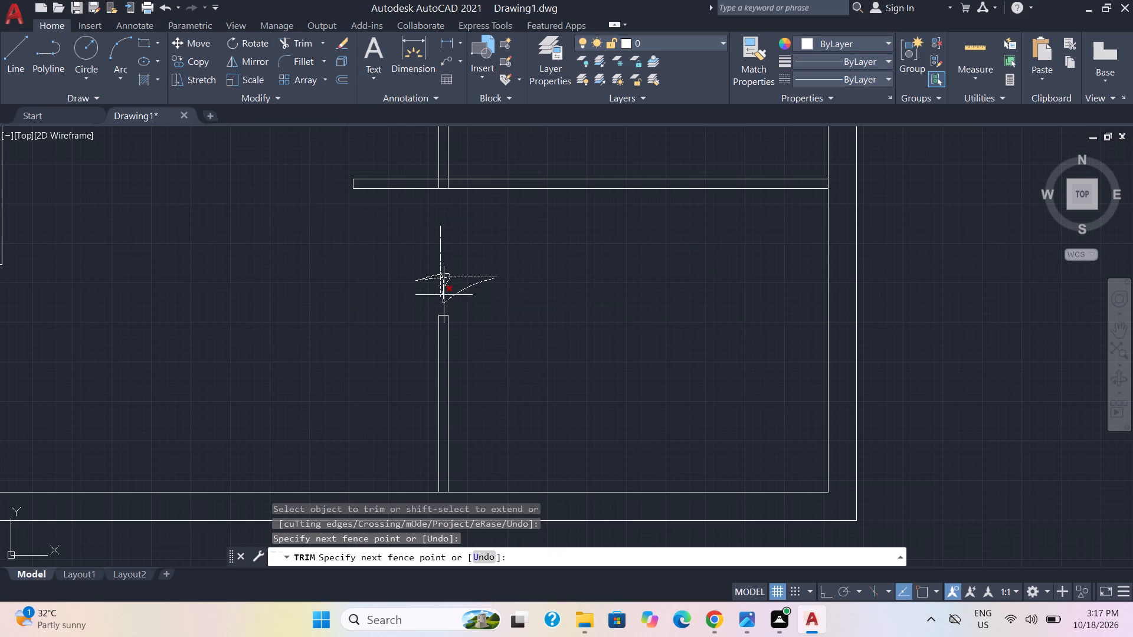
{"action": "left_click_drag", "start_coordinate": [444, 295], "coordinate": [454, 291]}
{"action": "scroll", "coordinate": [447, 292], "scroll_direction": "up", "scroll_amount": 1}
{"action": "left_click_drag", "start_coordinate": [454, 285], "coordinate": [433, 260]}
{"action": "key", "text": "Escape"}
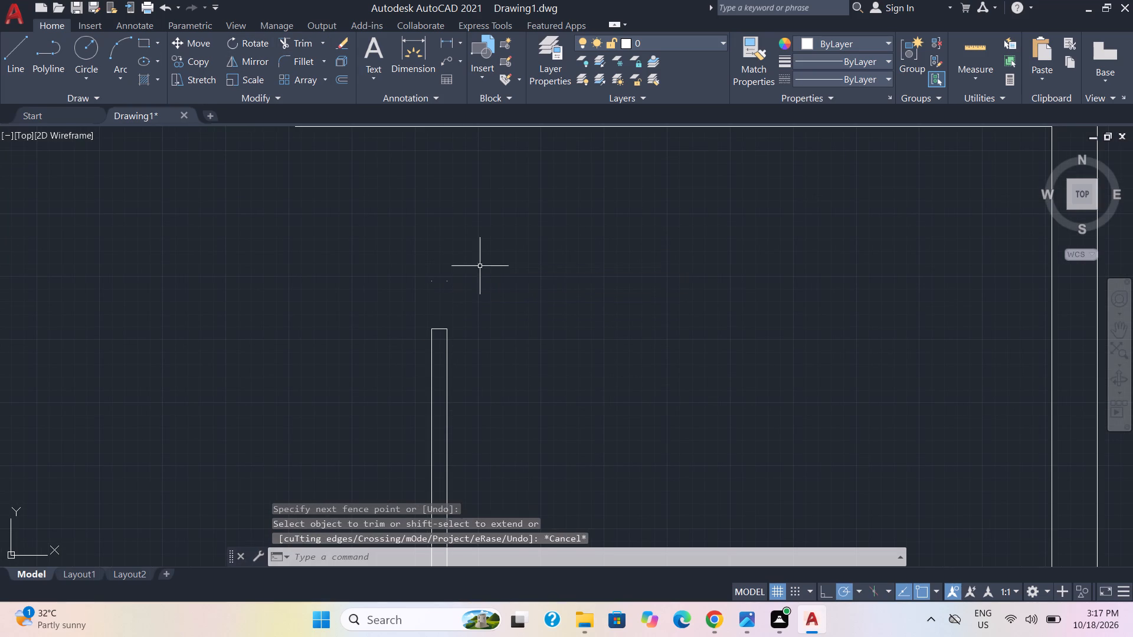
{"action": "left_click_drag", "start_coordinate": [485, 303], "coordinate": [441, 268]}
{"action": "left_click", "coordinate": [368, 245]}
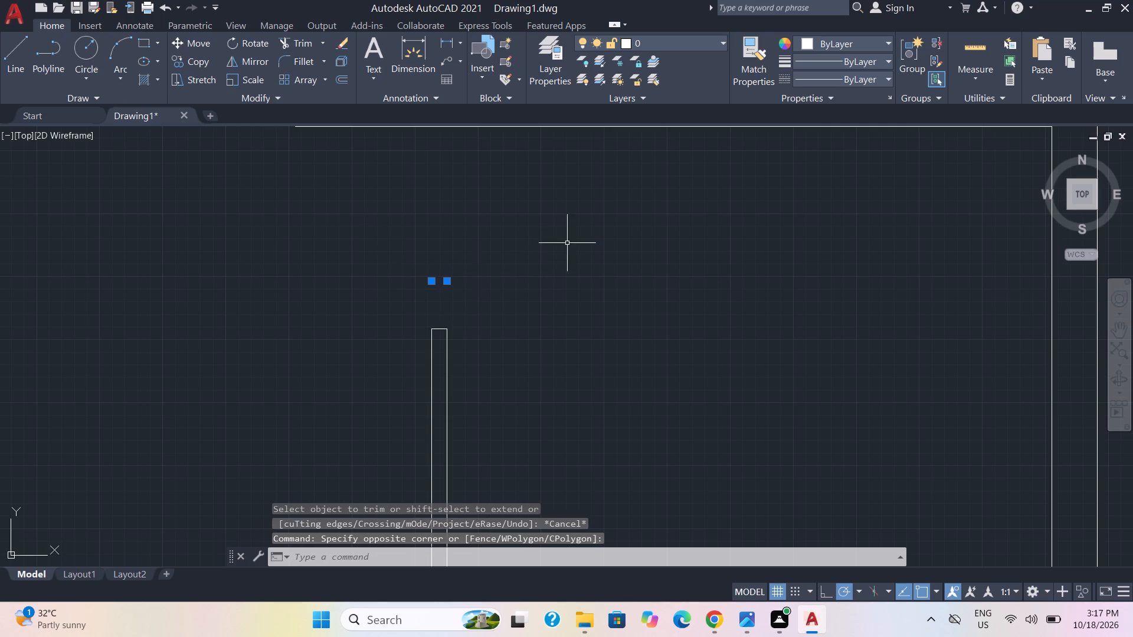
{"action": "key", "text": "Delete"}
Delete the two leftover vertical lines running from the top exterior wall down to the bottom room's horizontal partition.
{"action": "scroll", "coordinate": [468, 313], "scroll_direction": "down", "scroll_amount": 2}
{"action": "scroll", "coordinate": [609, 303], "scroll_direction": "down", "scroll_amount": 1}
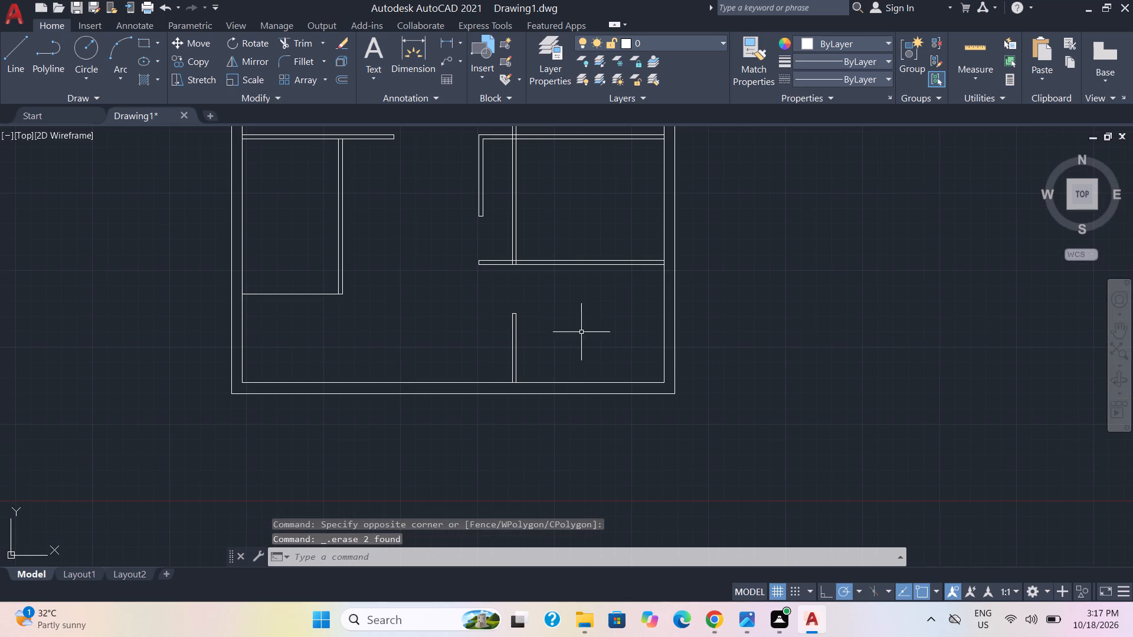
{"action": "middle_click_drag", "start_coordinate": [583, 342], "coordinate": [540, 298]}
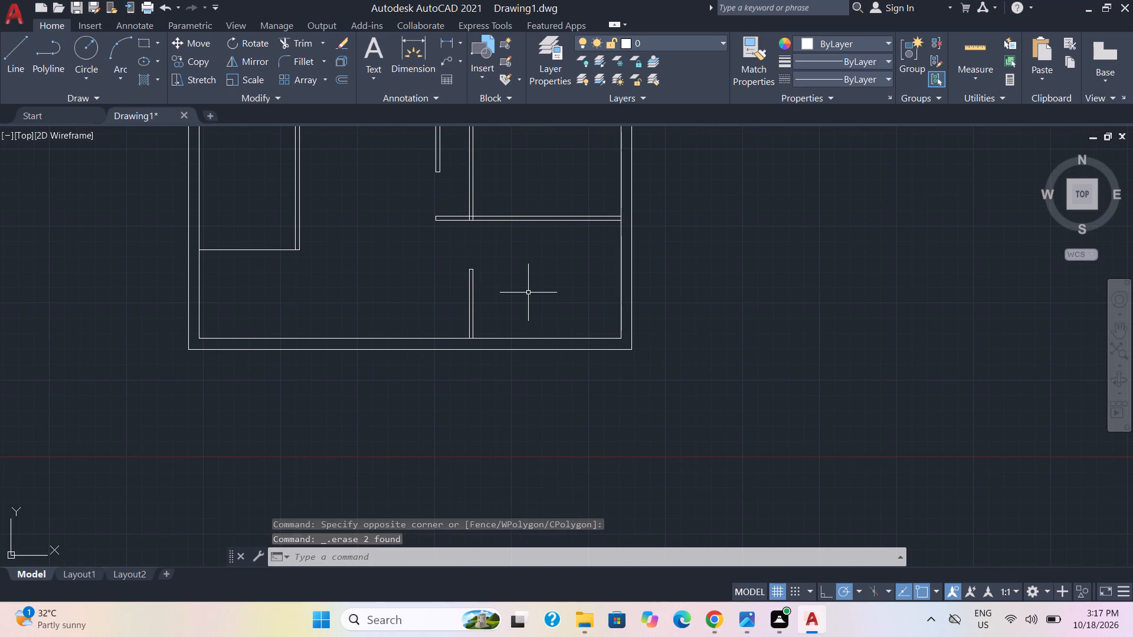
{"action": "middle_click_drag", "start_coordinate": [525, 247], "coordinate": [466, 339]}
{"action": "scroll", "coordinate": [459, 263], "scroll_direction": "down", "scroll_amount": 1}
{"action": "middle_click_drag", "start_coordinate": [460, 263], "coordinate": [453, 302]}
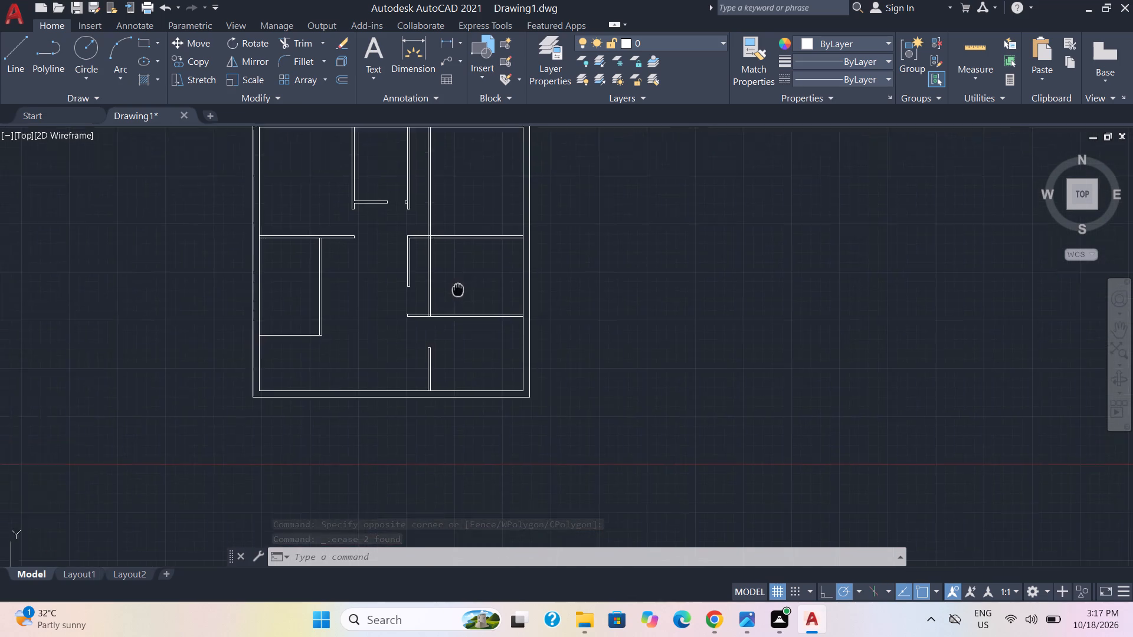
{"action": "middle_click_drag", "start_coordinate": [453, 302], "coordinate": [407, 396]}
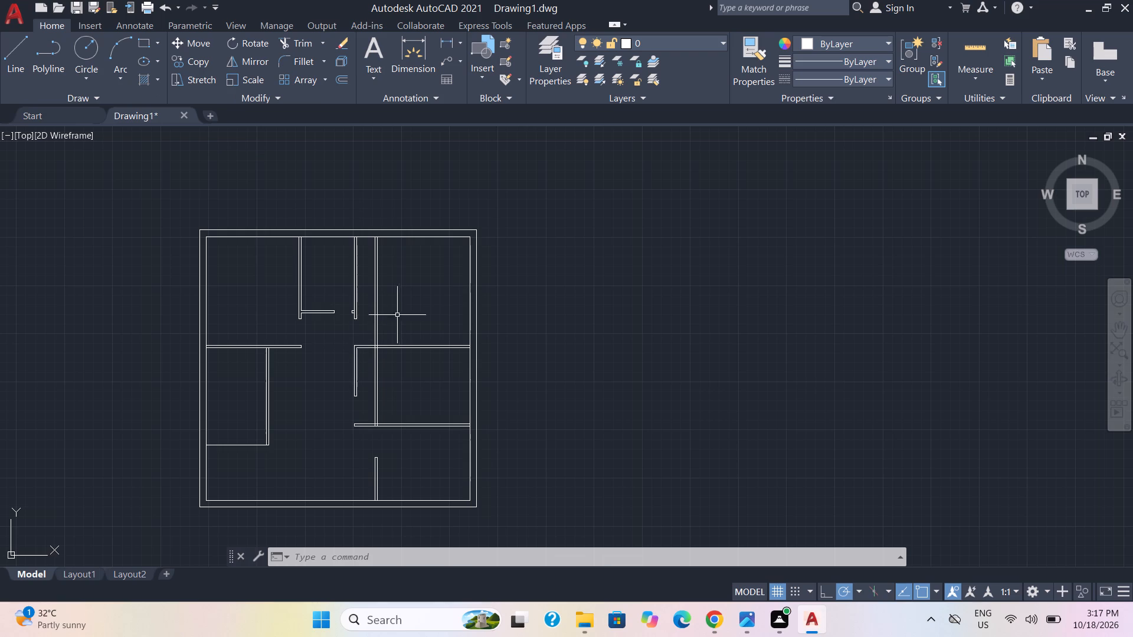
{"action": "left_click_drag", "start_coordinate": [397, 315], "coordinate": [371, 316]}
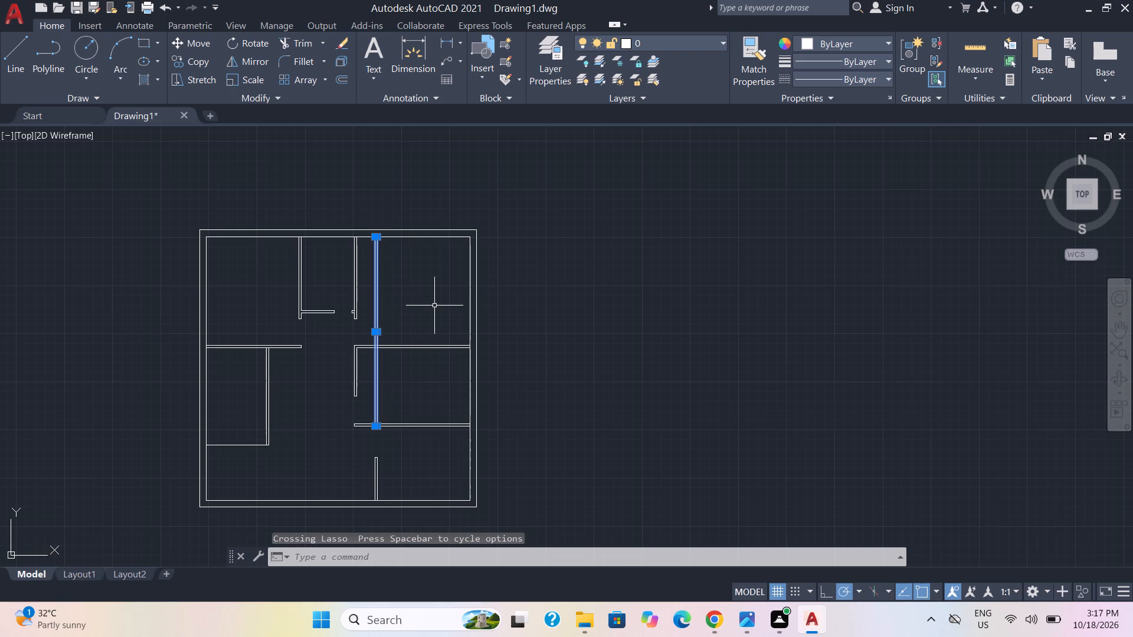
{"action": "key", "text": "Delete"}
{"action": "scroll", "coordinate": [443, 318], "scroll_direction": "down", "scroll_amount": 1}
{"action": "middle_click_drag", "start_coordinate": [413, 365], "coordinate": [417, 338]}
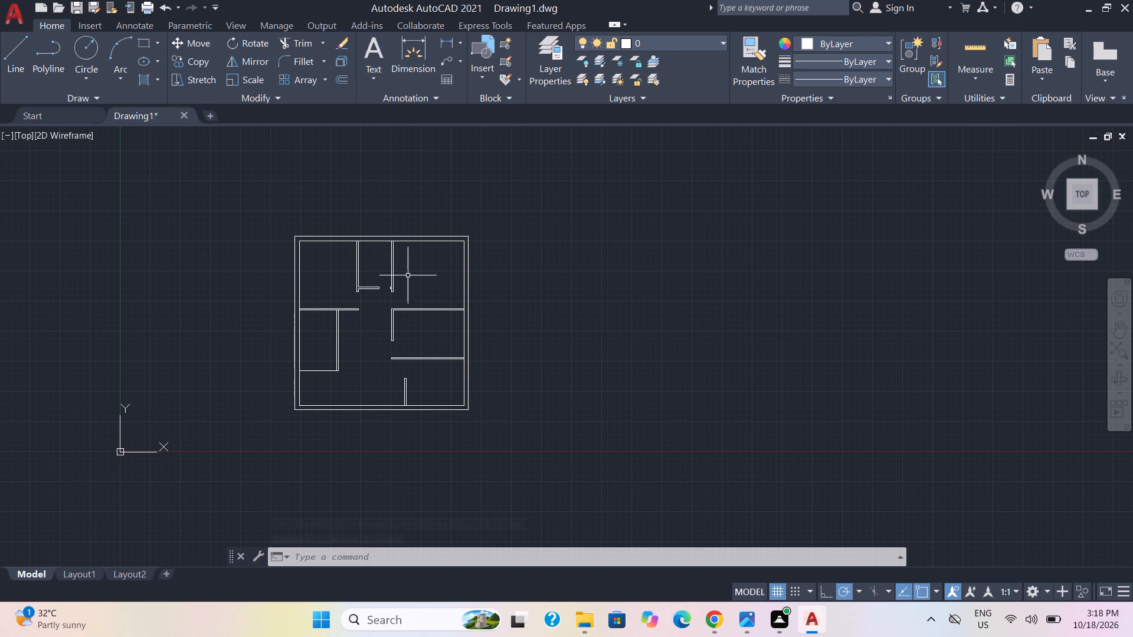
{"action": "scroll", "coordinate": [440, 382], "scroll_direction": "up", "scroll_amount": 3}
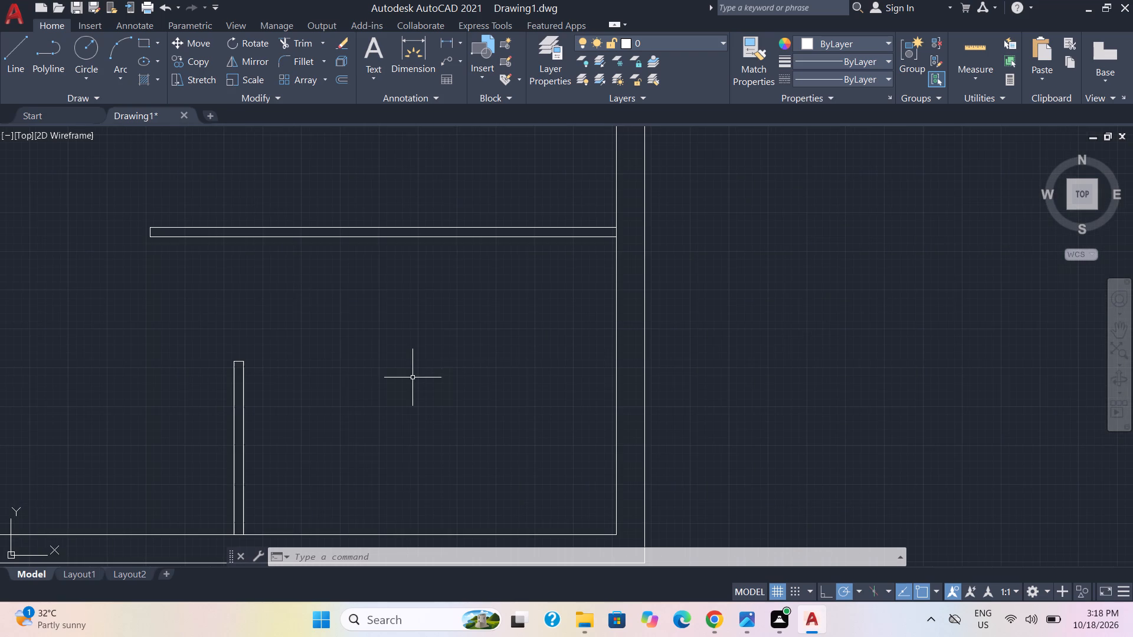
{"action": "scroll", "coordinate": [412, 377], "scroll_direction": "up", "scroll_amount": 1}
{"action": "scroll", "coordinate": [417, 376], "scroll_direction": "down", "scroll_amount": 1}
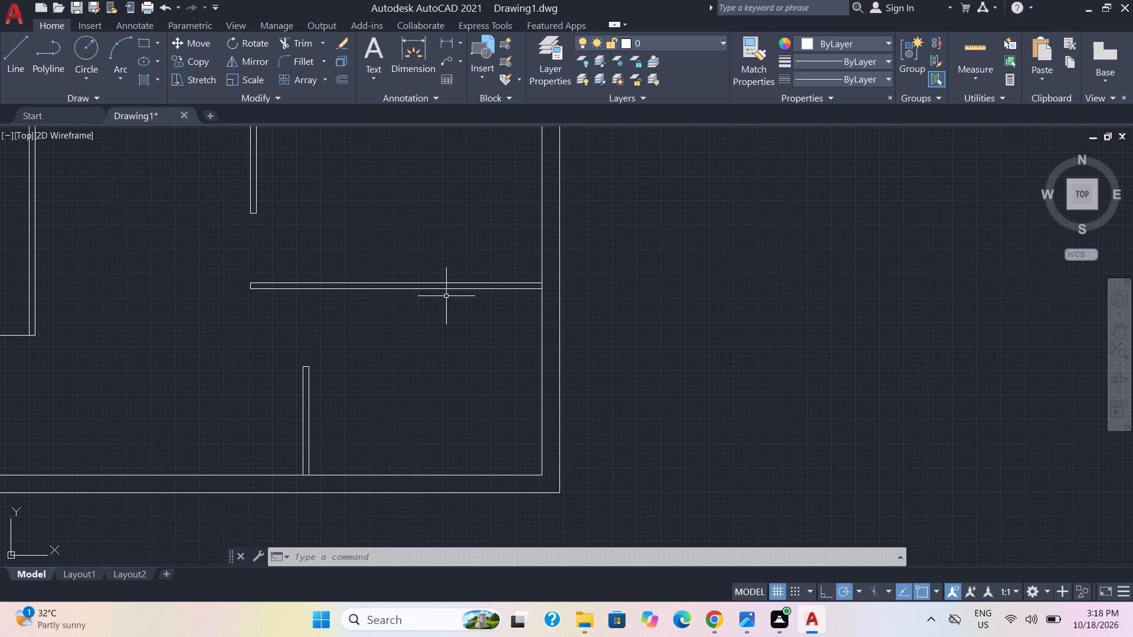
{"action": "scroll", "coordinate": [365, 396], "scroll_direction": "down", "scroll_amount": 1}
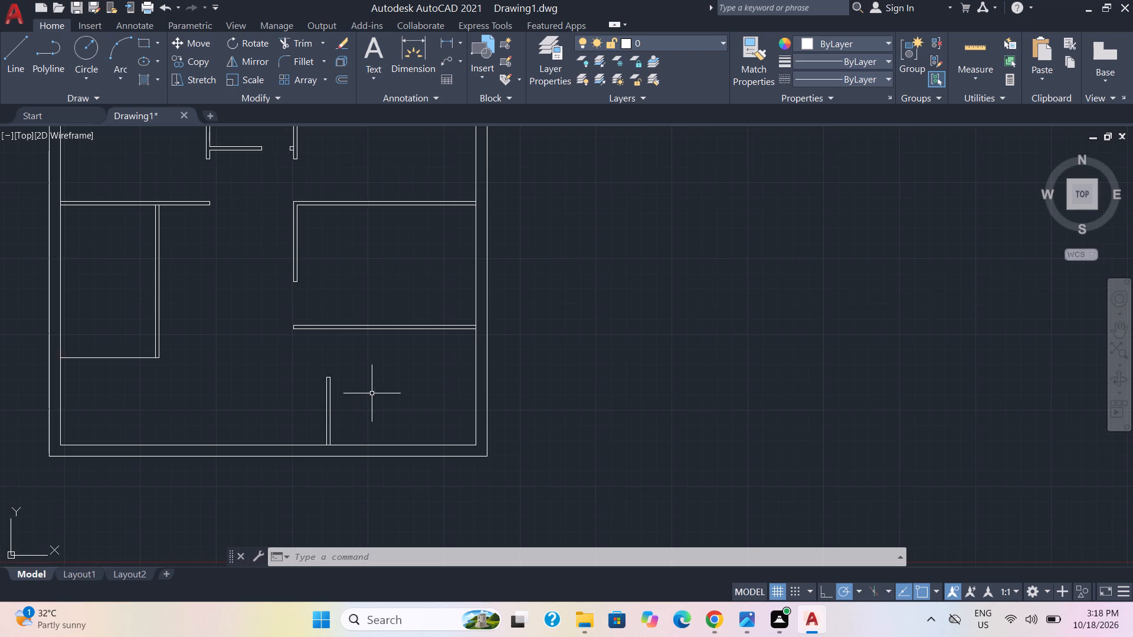
Examine the whole floor plan, checking the partitions and door openings around the top middle, right and bottom rooms.
{"action": "scroll", "coordinate": [374, 392], "scroll_direction": "down", "scroll_amount": 1}
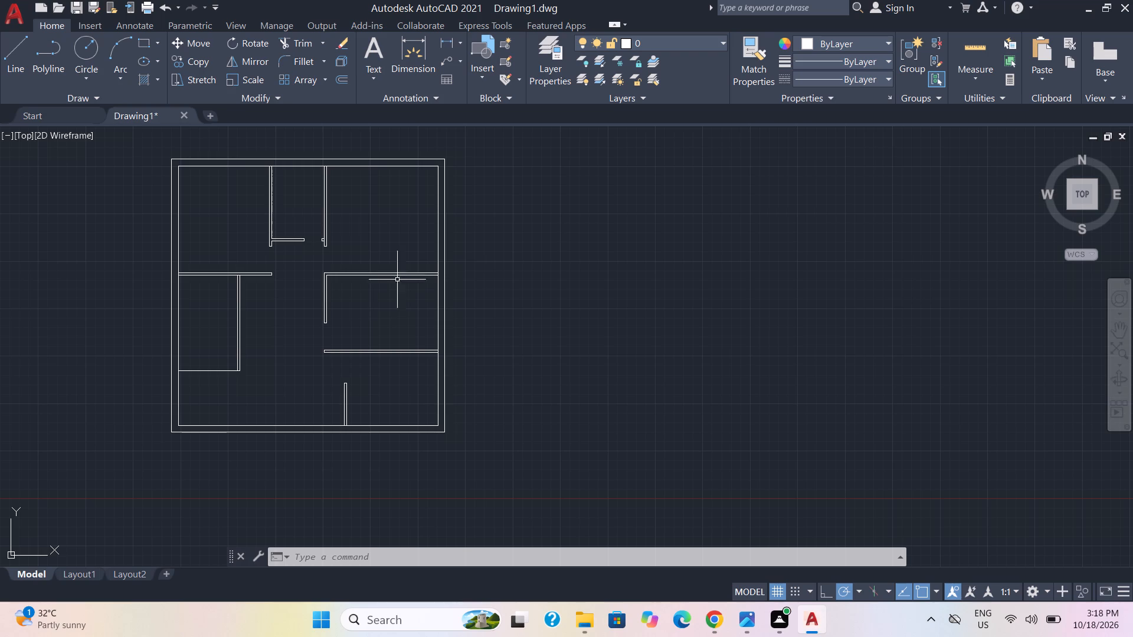
{"action": "scroll", "coordinate": [343, 278], "scroll_direction": "up", "scroll_amount": 1}
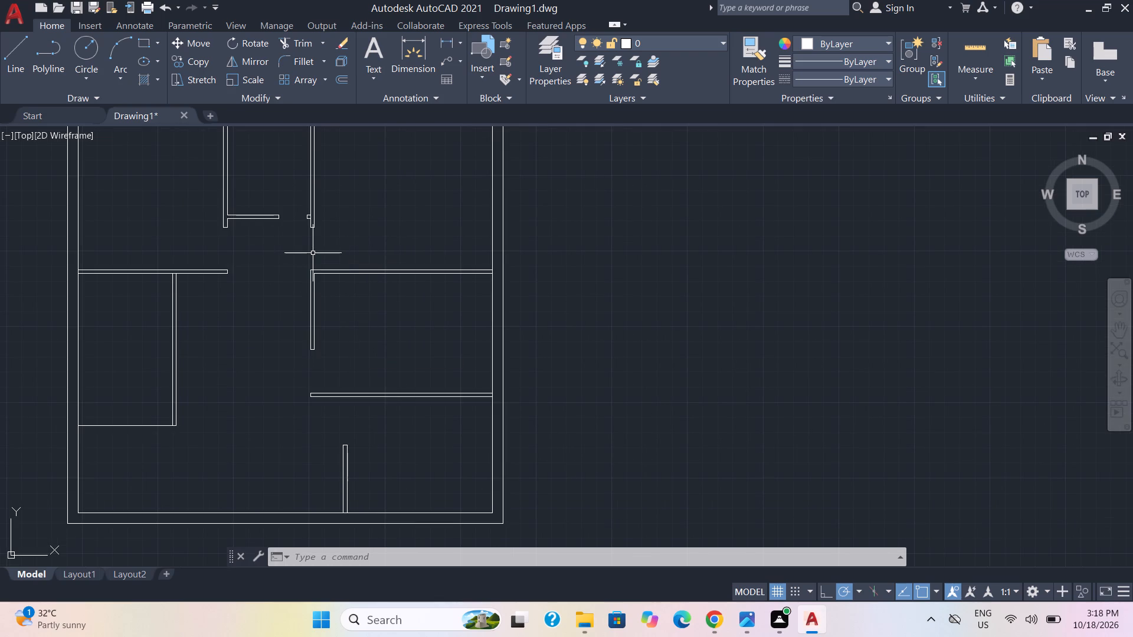
{"action": "scroll", "coordinate": [326, 237], "scroll_direction": "up", "scroll_amount": 1}
{"action": "middle_click_drag", "start_coordinate": [254, 279], "coordinate": [256, 276]}
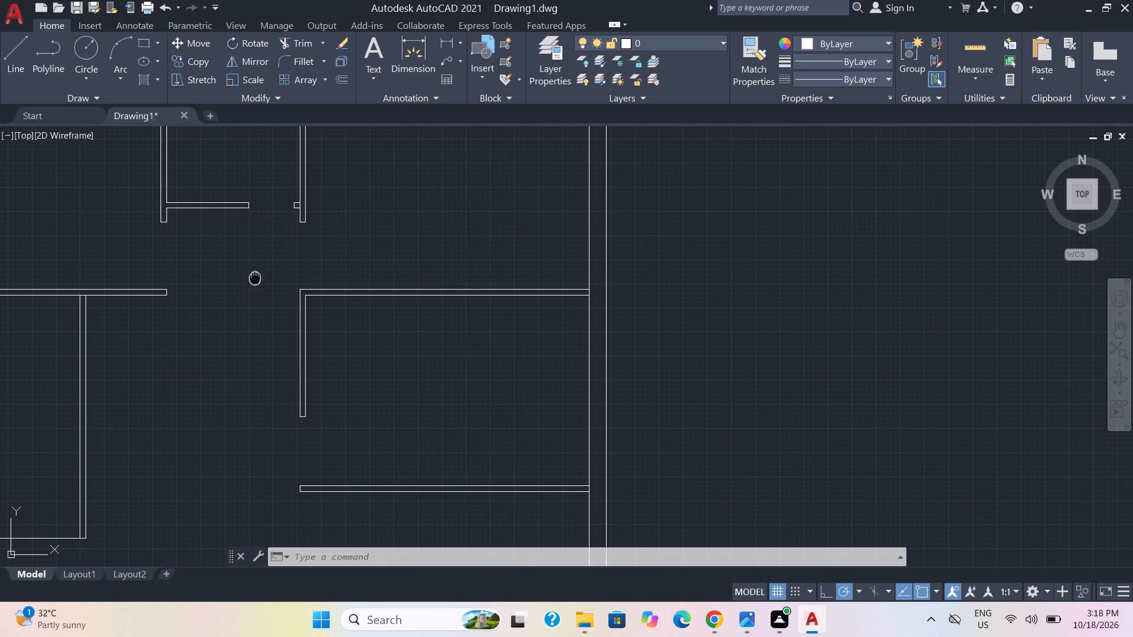
{"action": "middle_click_drag", "start_coordinate": [256, 276], "coordinate": [313, 254]}
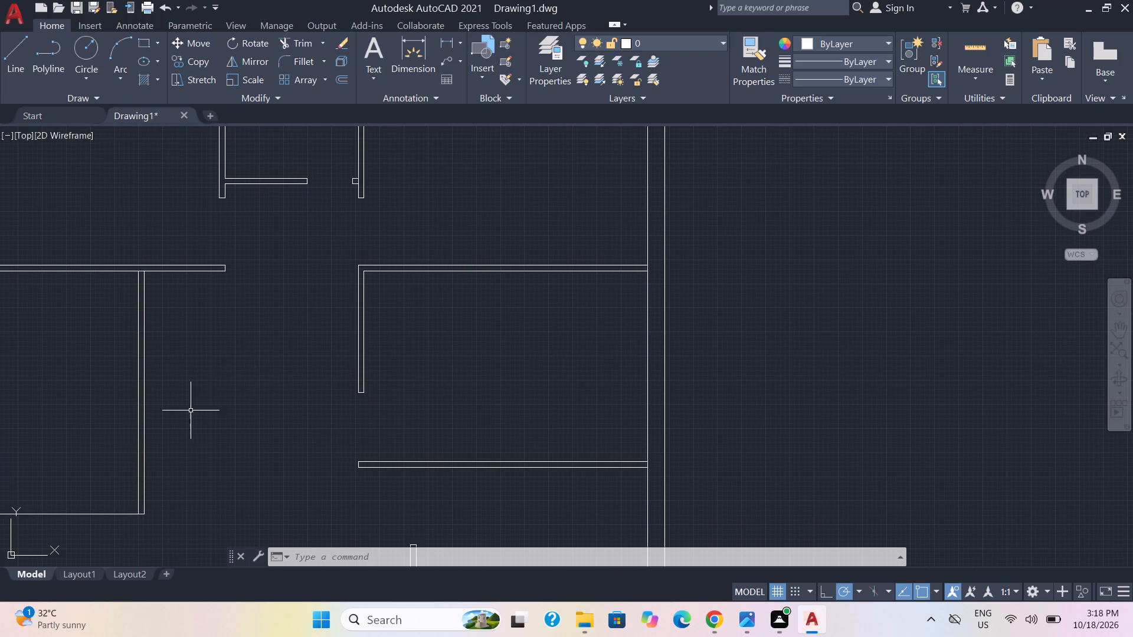
{"action": "scroll", "coordinate": [172, 418], "scroll_direction": "down", "scroll_amount": 2}
{"action": "middle_click_drag", "start_coordinate": [178, 398], "coordinate": [342, 312]}
{"action": "scroll", "coordinate": [300, 351], "scroll_direction": "up", "scroll_amount": 1}
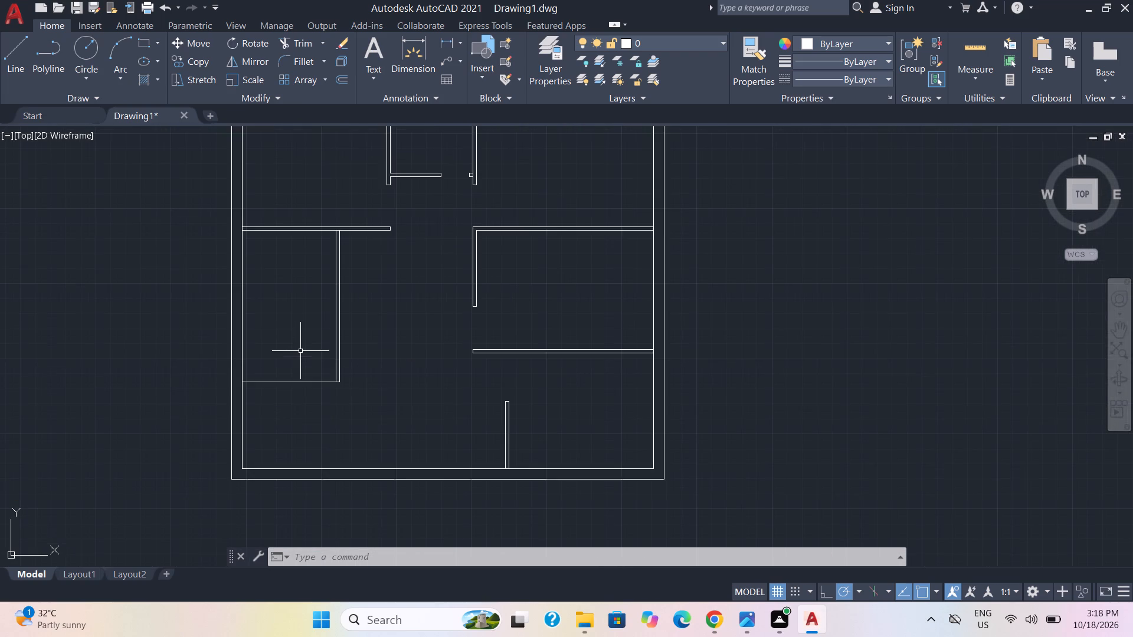
{"action": "middle_click_drag", "start_coordinate": [300, 350], "coordinate": [346, 330]}
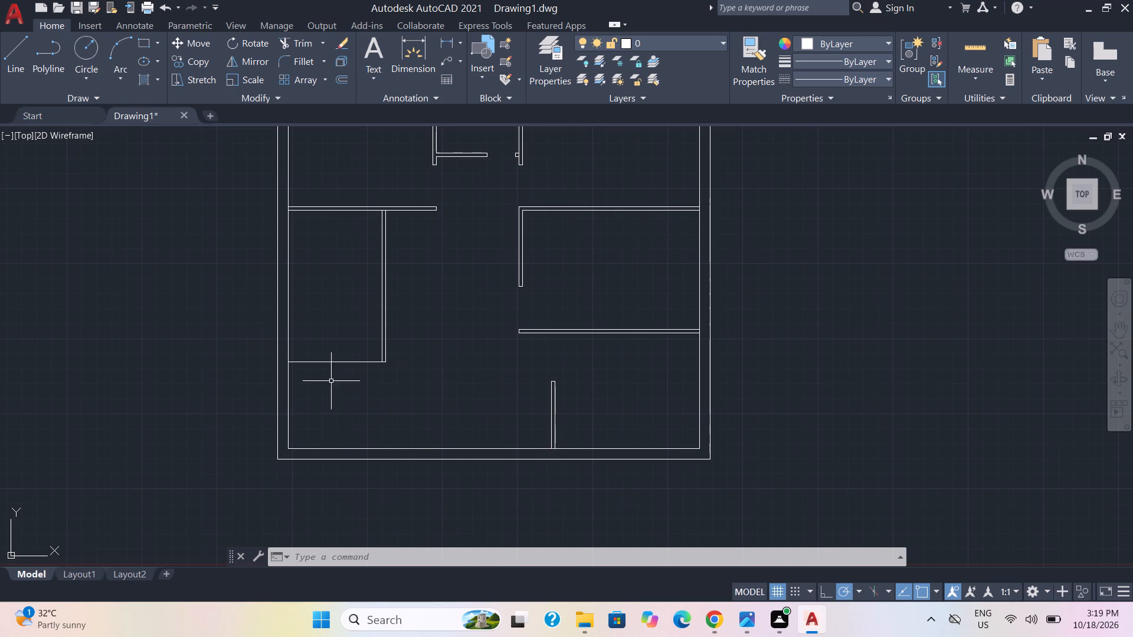
{"action": "middle_click_drag", "start_coordinate": [500, 311], "coordinate": [395, 344]}
{"action": "scroll", "coordinate": [399, 343], "scroll_direction": "down", "scroll_amount": 1}
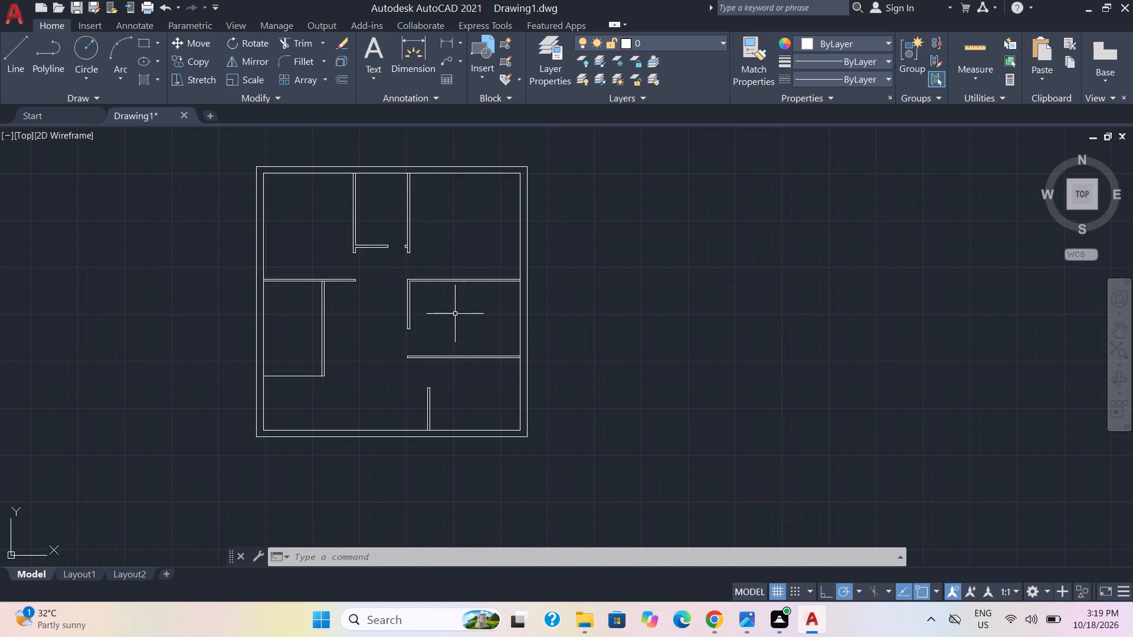
{"action": "middle_click_drag", "start_coordinate": [428, 313], "coordinate": [357, 337]}
{"action": "scroll", "coordinate": [357, 337], "scroll_direction": "down", "scroll_amount": 1}
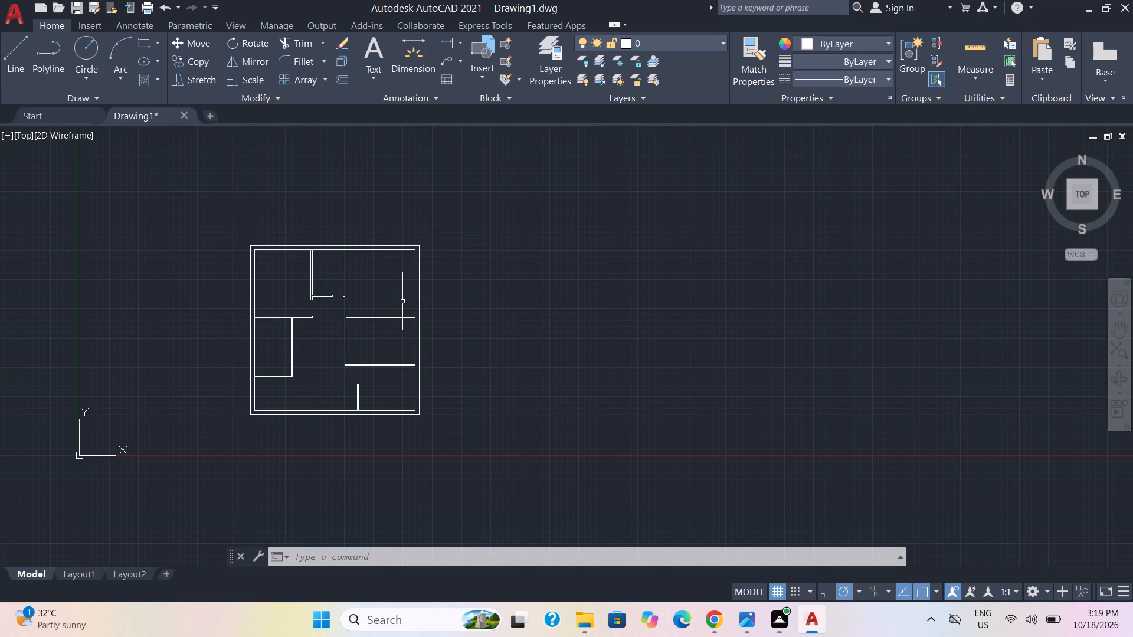
{"action": "middle_click_drag", "start_coordinate": [392, 292], "coordinate": [383, 300]}
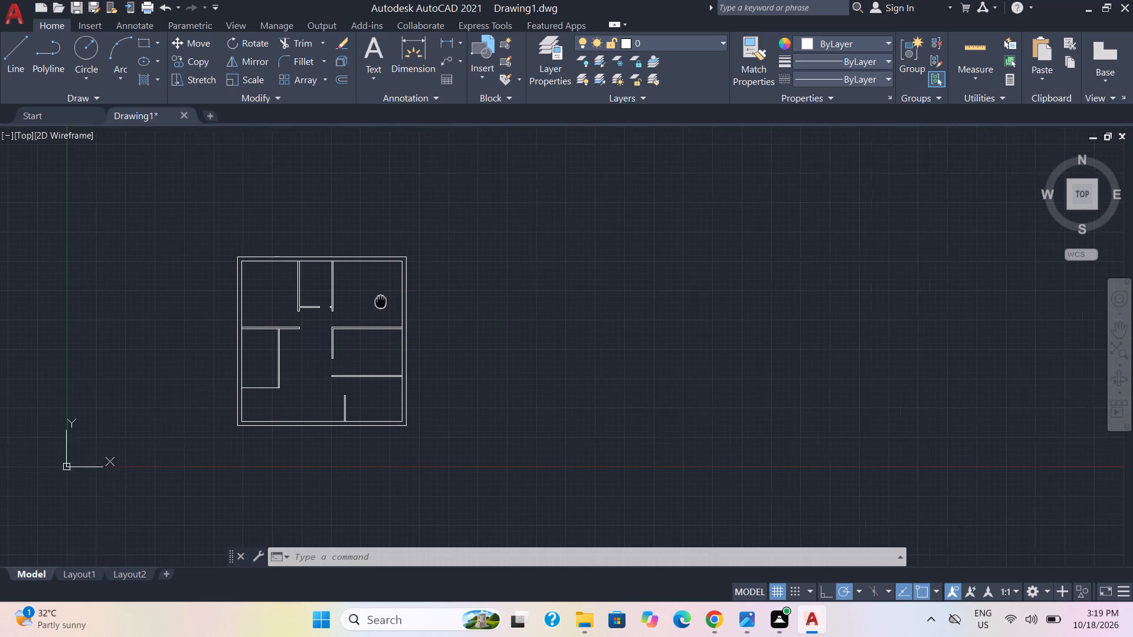
{"action": "middle_click_drag", "start_coordinate": [383, 300], "coordinate": [387, 297]}
{"action": "scroll", "coordinate": [335, 307], "scroll_direction": "up", "scroll_amount": 1}
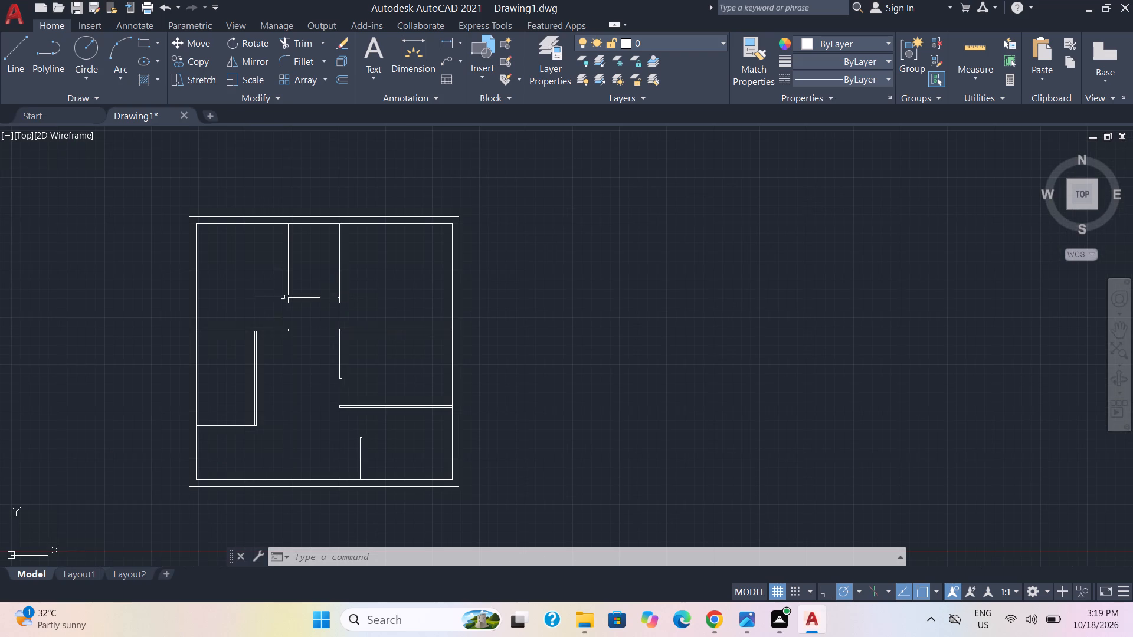
{"action": "middle_click_drag", "start_coordinate": [272, 298], "coordinate": [323, 292]}
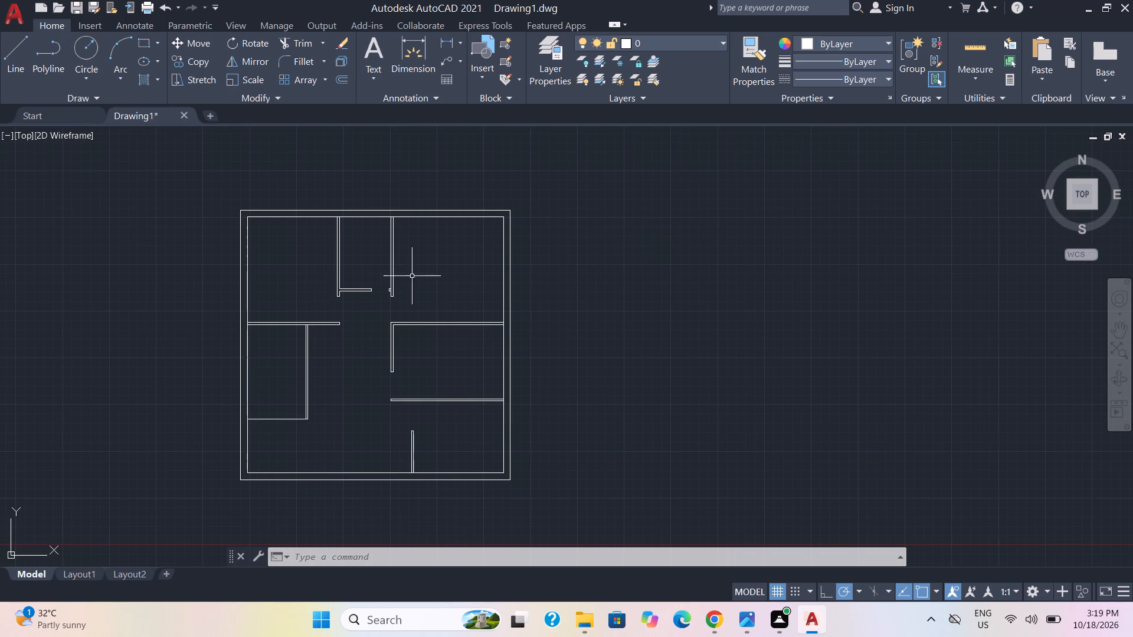
{"action": "scroll", "coordinate": [378, 266], "scroll_direction": "up", "scroll_amount": 3}
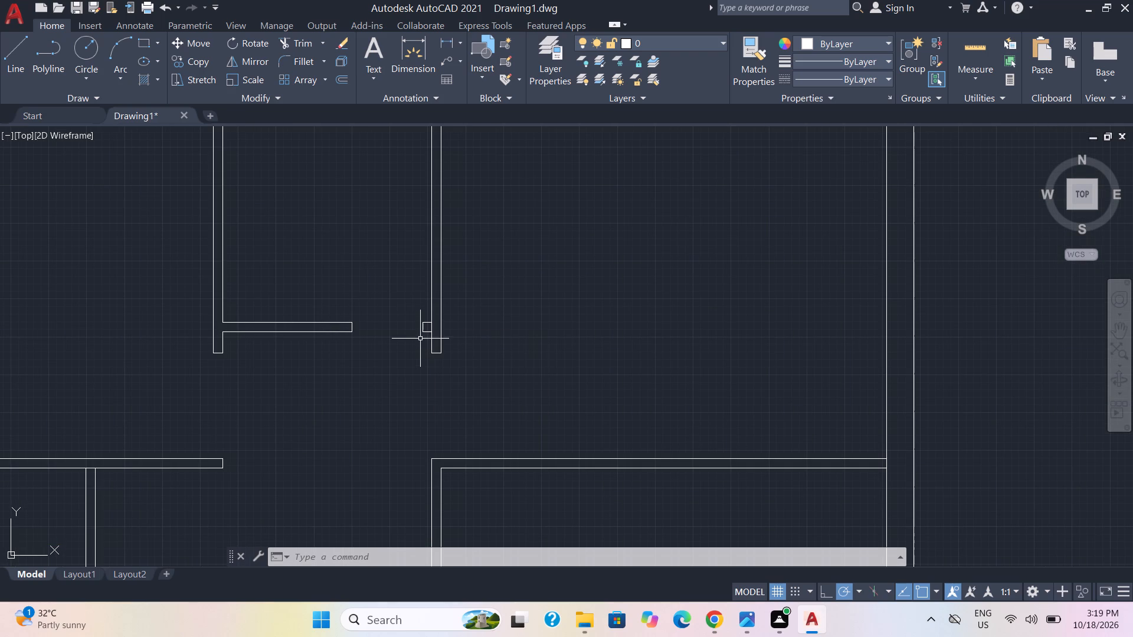
{"action": "left_click_drag", "start_coordinate": [424, 337], "coordinate": [425, 314]}
{"action": "left_click", "coordinate": [425, 310]}
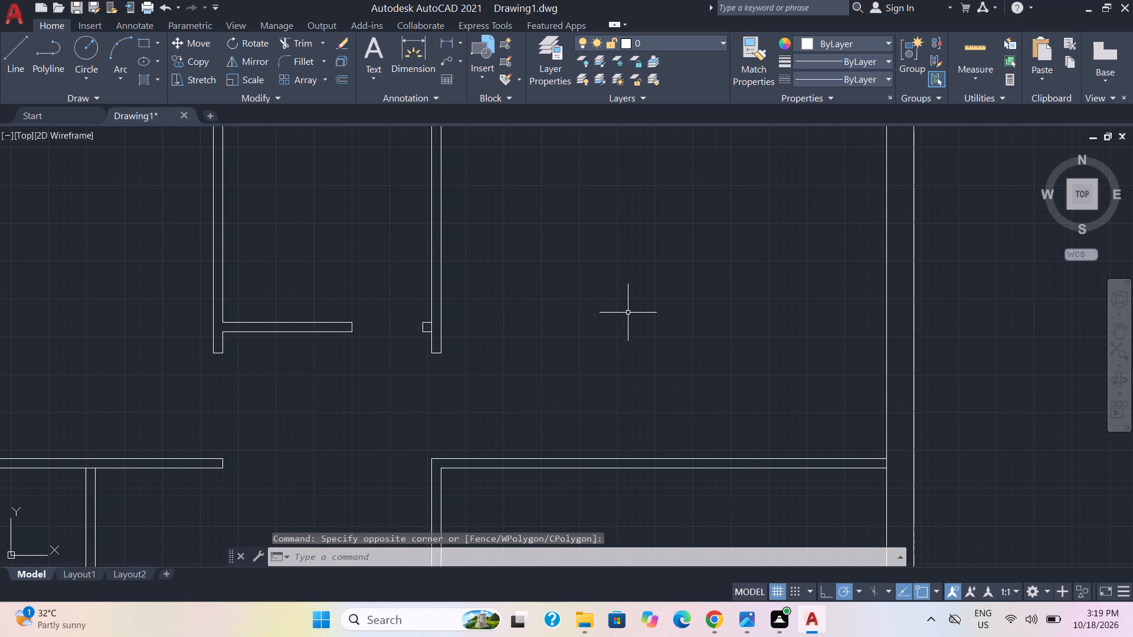
{"action": "scroll", "coordinate": [663, 342], "scroll_direction": "down", "scroll_amount": 3}
{"action": "middle_click_drag", "start_coordinate": [772, 376], "coordinate": [732, 333]}
{"action": "scroll", "coordinate": [660, 362], "scroll_direction": "up", "scroll_amount": 2}
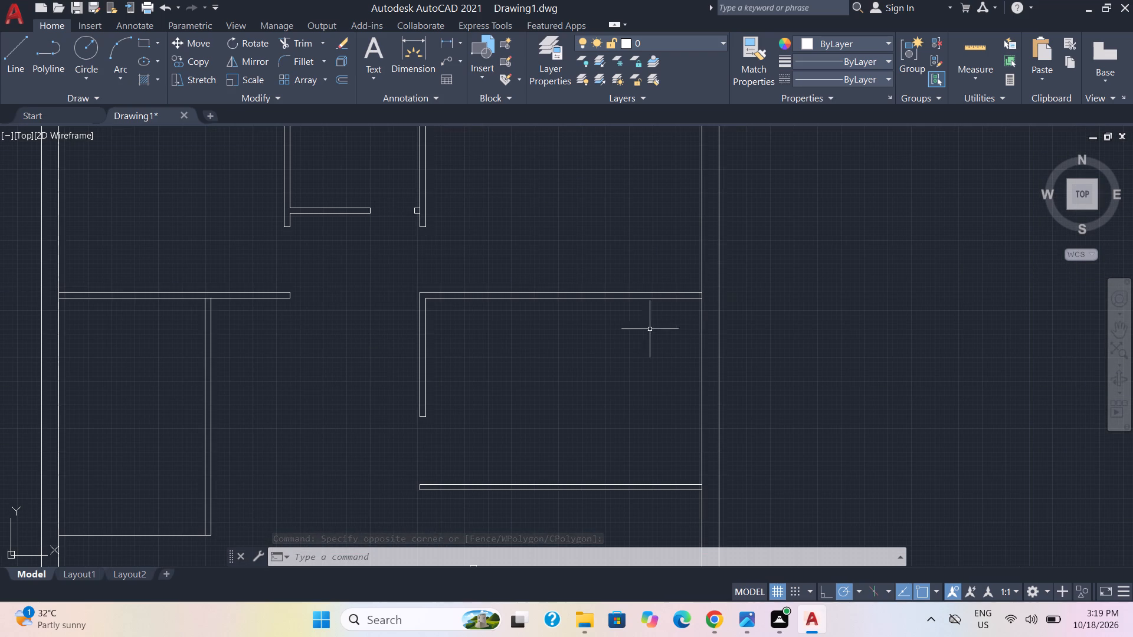
{"action": "scroll", "coordinate": [581, 399], "scroll_direction": "down", "scroll_amount": 1}
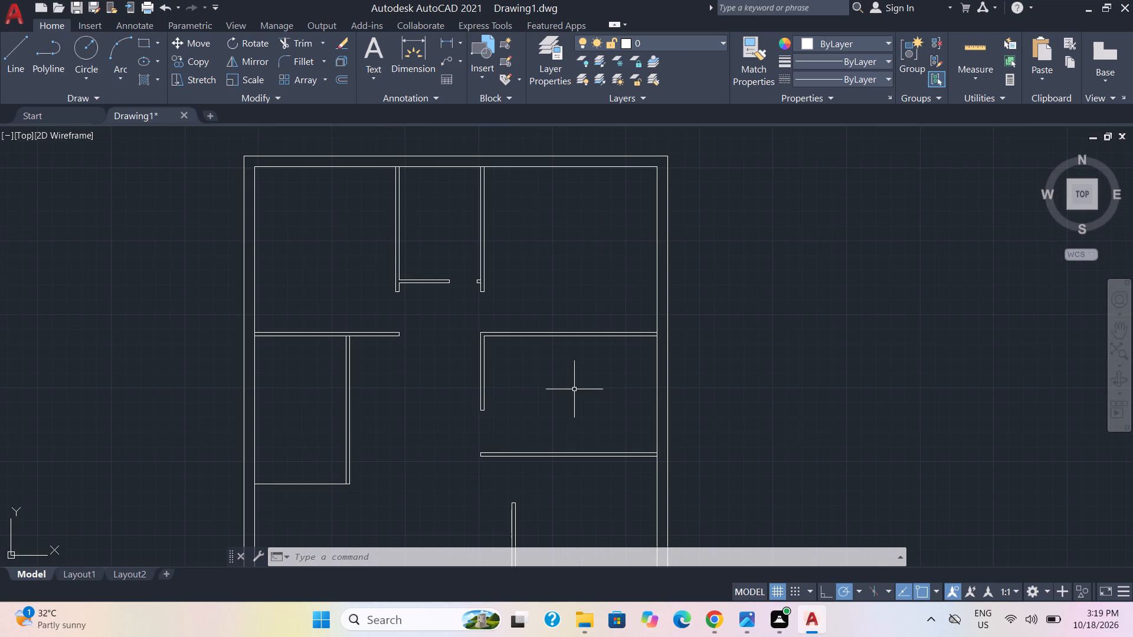
{"action": "scroll", "coordinate": [699, 297], "scroll_direction": "down", "scroll_amount": 1}
{"action": "middle_click_drag", "start_coordinate": [578, 370], "coordinate": [589, 298]}
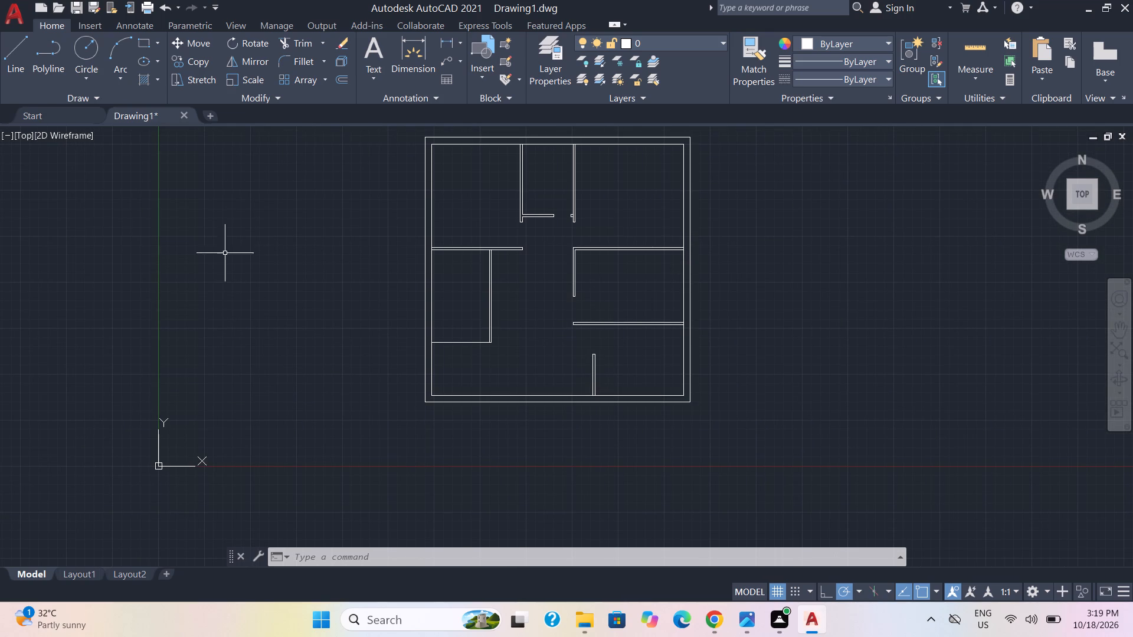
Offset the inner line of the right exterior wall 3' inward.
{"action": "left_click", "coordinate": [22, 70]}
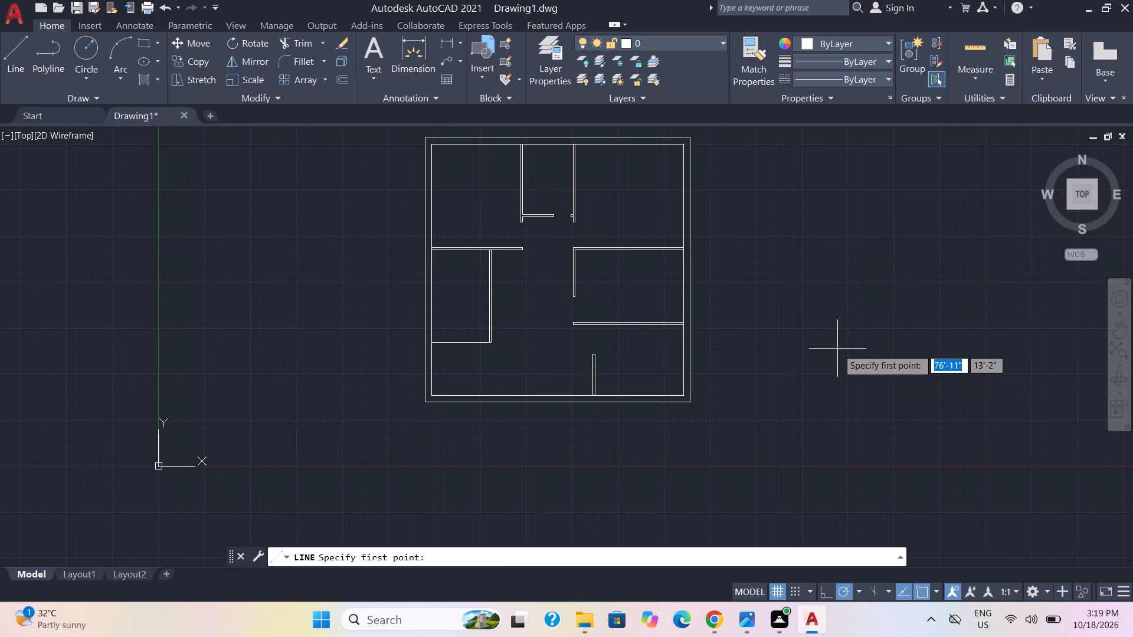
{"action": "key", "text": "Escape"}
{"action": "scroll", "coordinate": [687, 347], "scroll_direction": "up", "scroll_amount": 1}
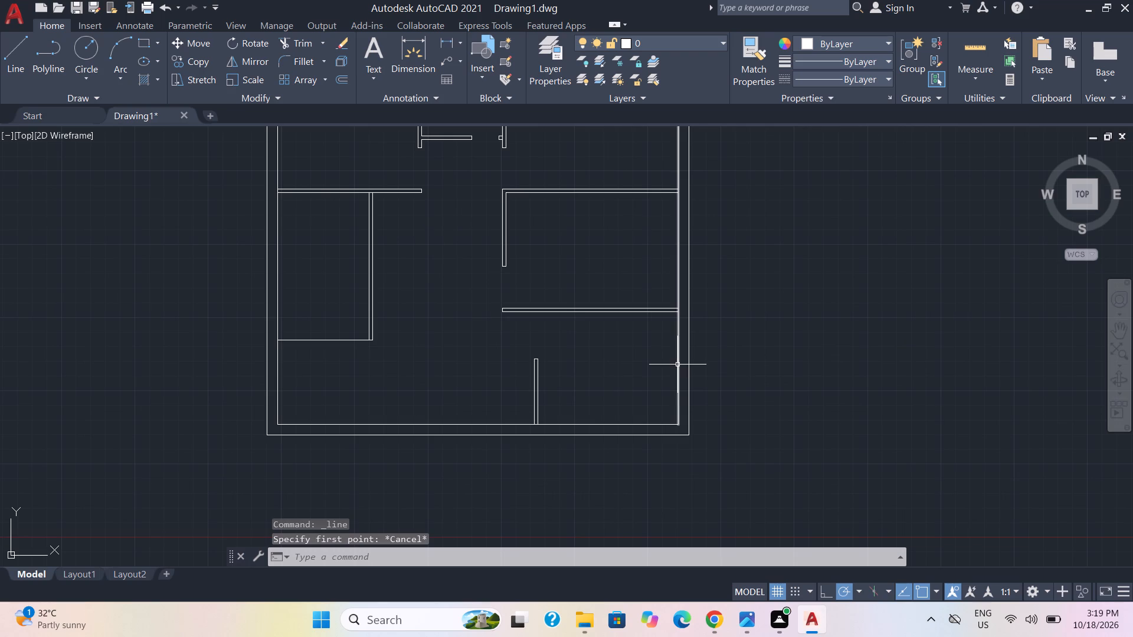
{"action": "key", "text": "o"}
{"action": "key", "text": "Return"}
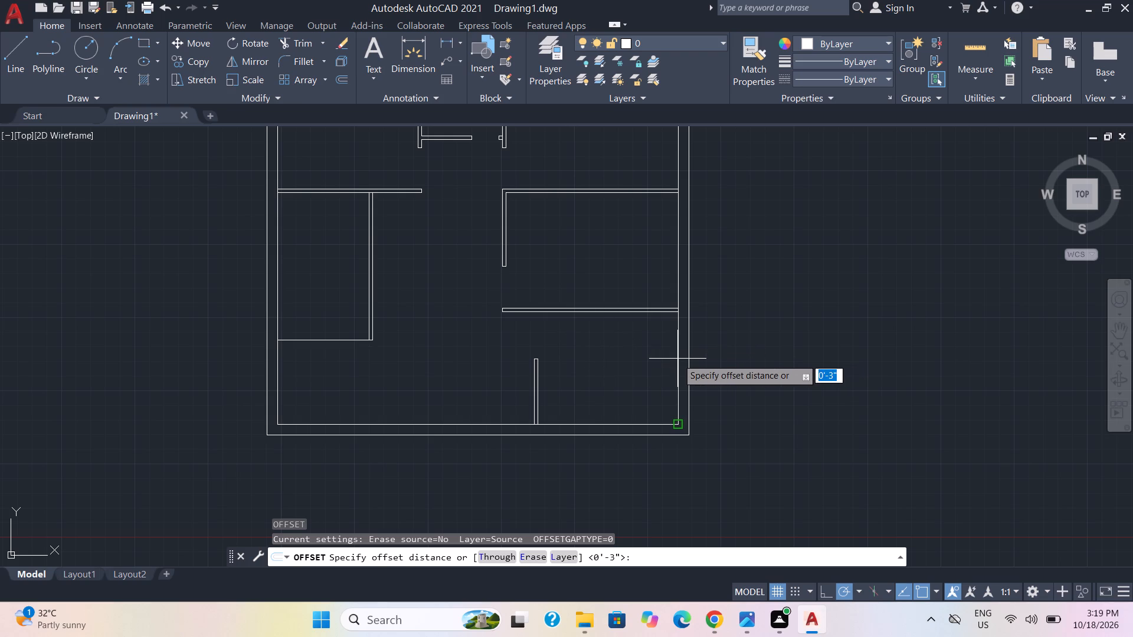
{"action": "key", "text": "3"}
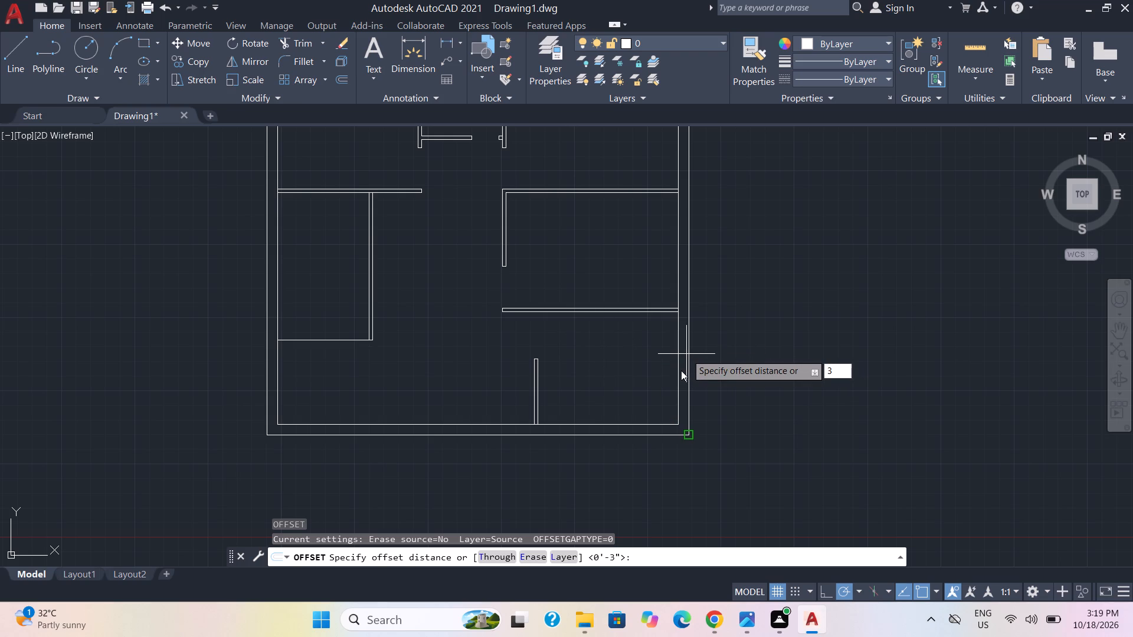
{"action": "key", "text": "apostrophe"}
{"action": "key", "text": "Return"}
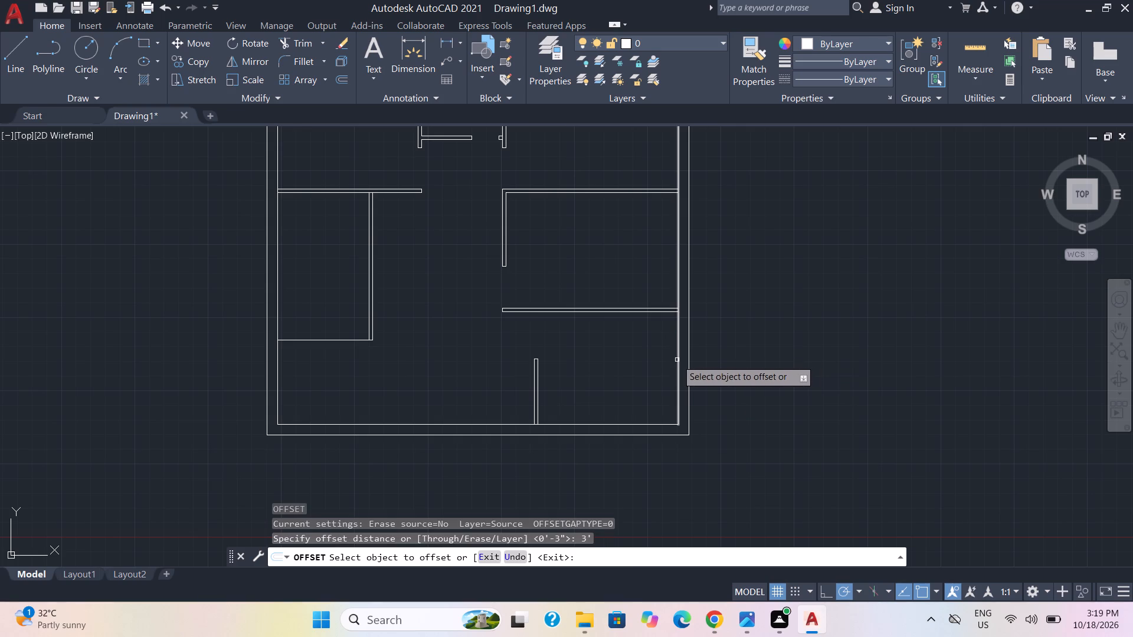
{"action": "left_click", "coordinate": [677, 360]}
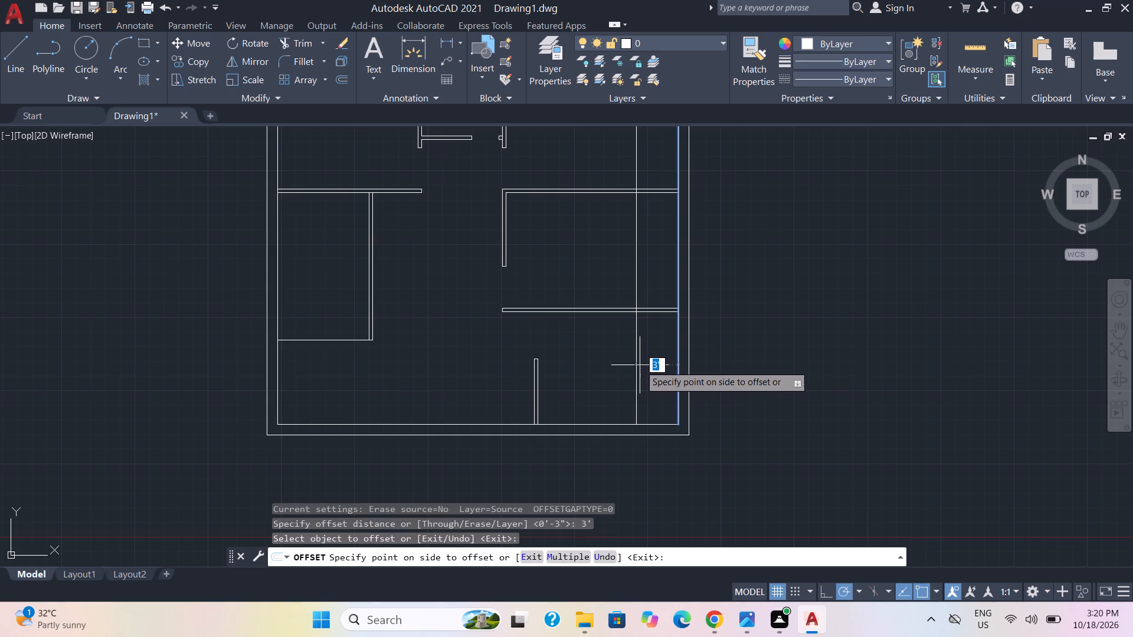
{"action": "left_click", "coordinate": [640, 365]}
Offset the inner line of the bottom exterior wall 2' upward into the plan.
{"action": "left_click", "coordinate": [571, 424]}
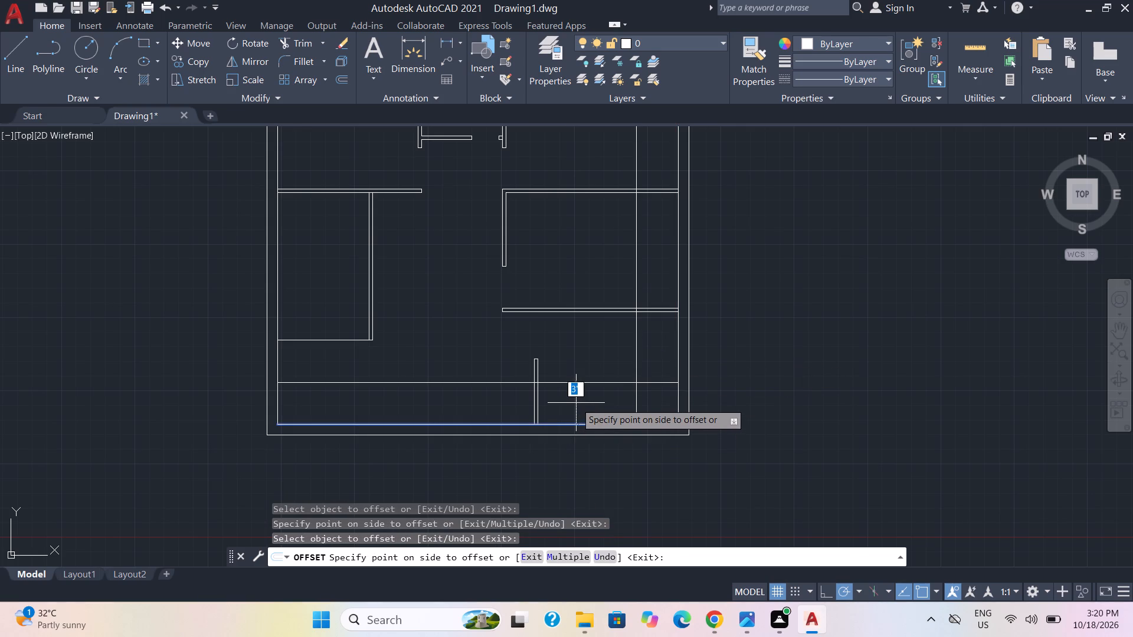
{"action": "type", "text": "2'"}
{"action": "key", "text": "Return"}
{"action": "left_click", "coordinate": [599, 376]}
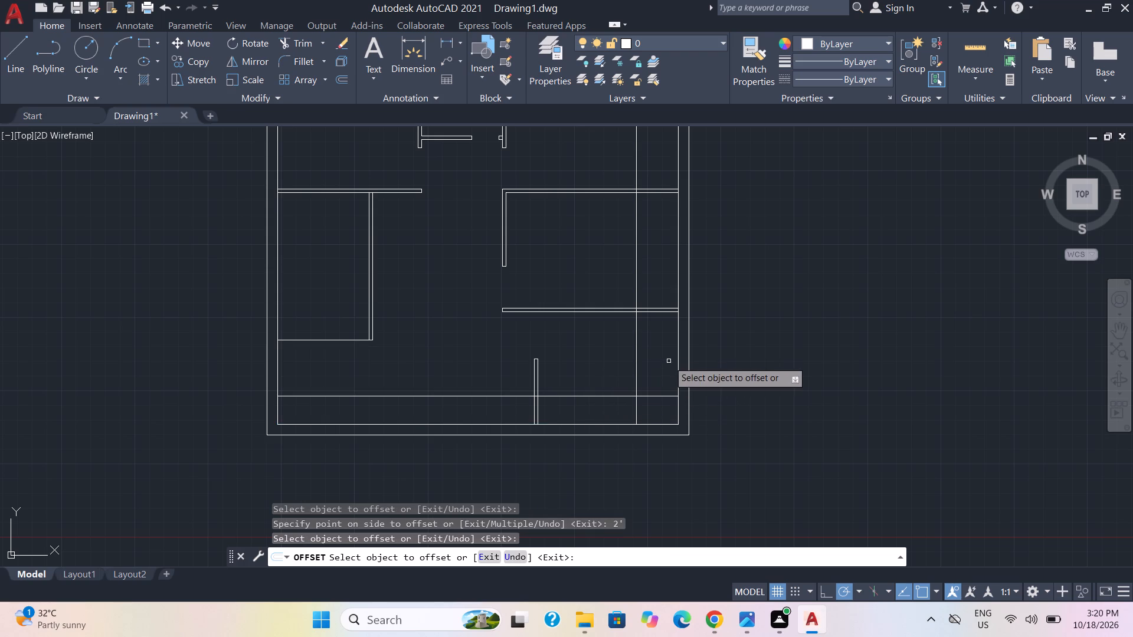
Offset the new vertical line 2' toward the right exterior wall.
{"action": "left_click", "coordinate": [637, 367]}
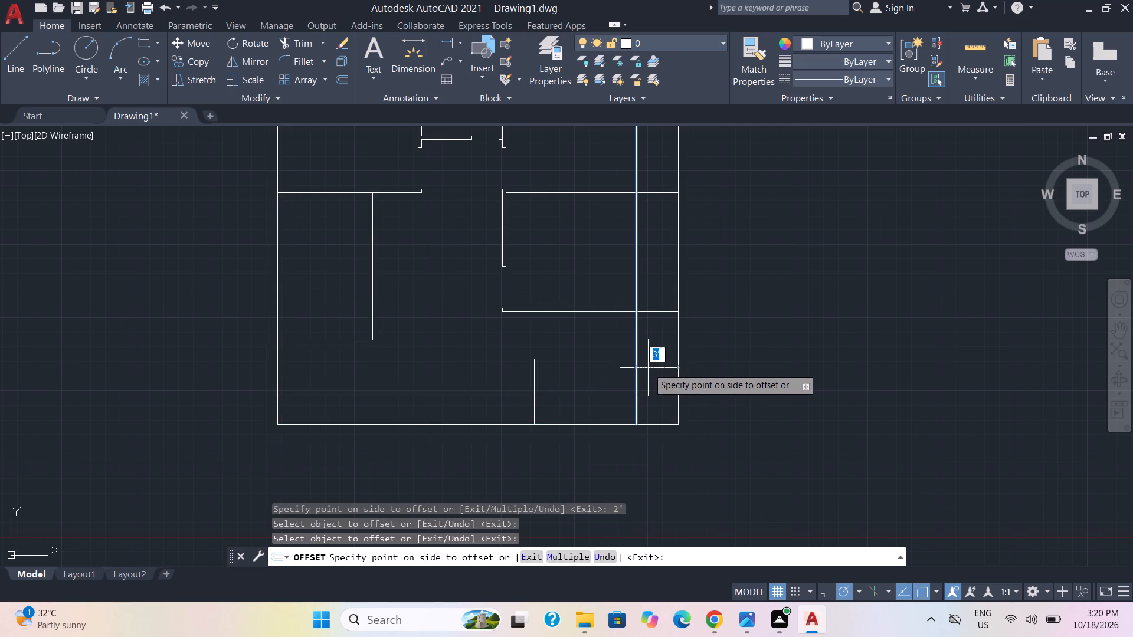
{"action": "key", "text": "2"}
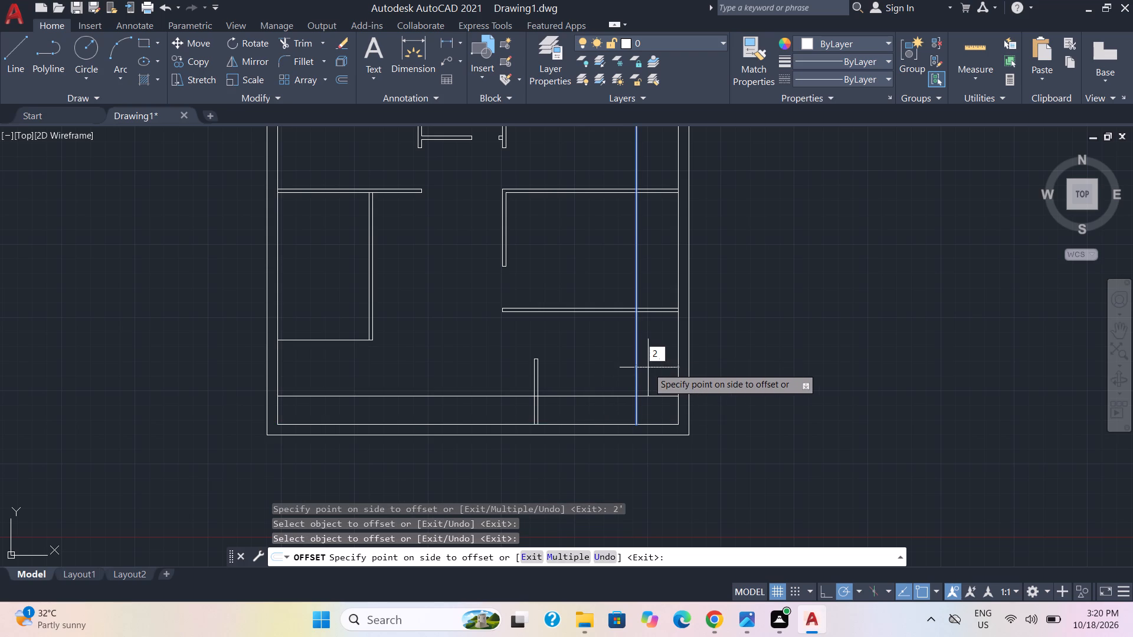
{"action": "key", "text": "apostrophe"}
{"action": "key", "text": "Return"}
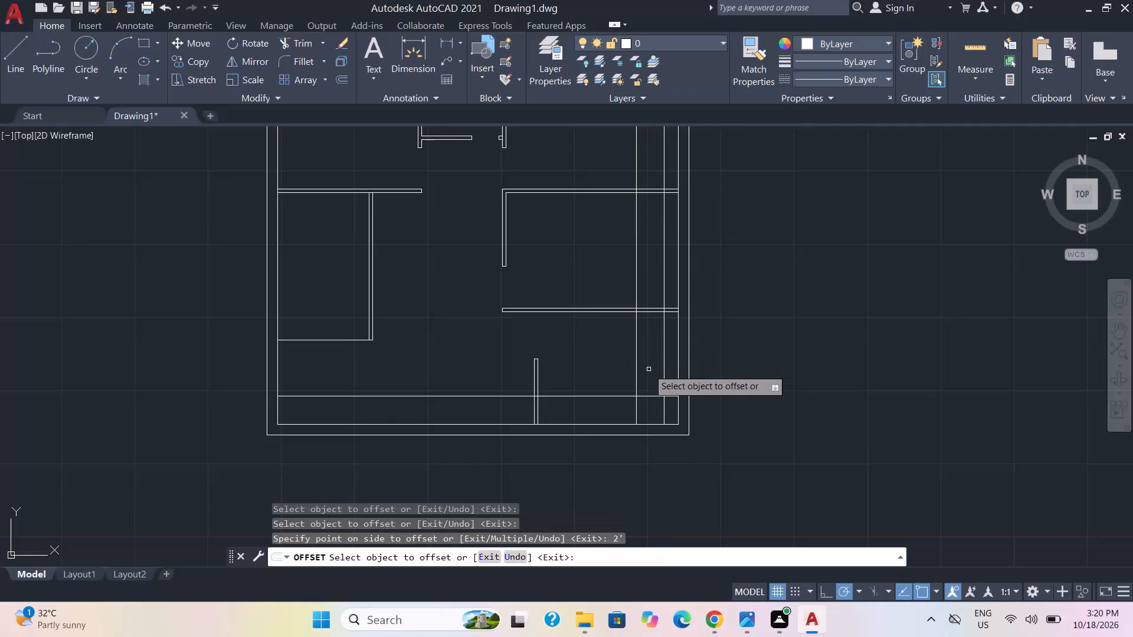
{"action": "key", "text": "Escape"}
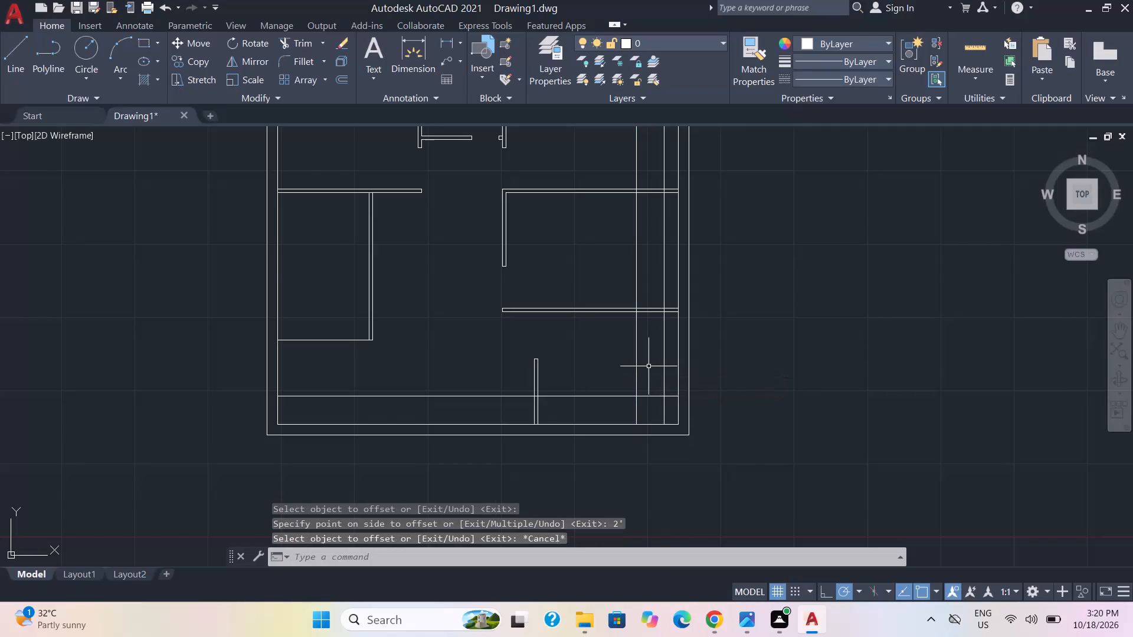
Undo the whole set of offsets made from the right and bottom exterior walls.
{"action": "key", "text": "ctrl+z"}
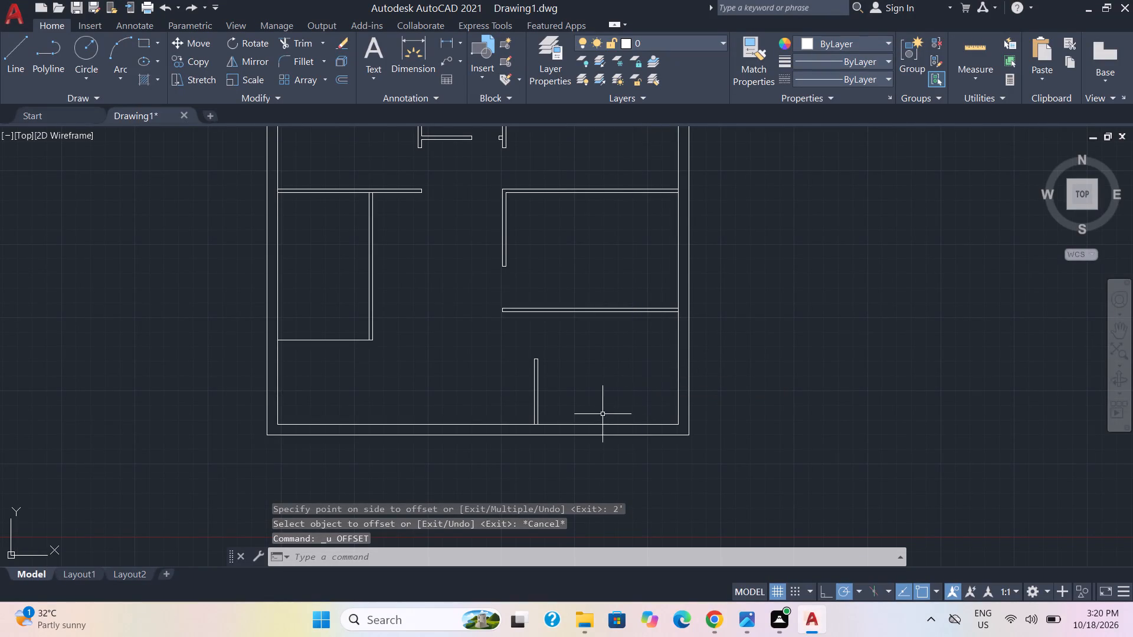
Offset the inner lines of the right and bottom exterior walls 2' inward into the plan.
{"action": "key", "text": "p"}
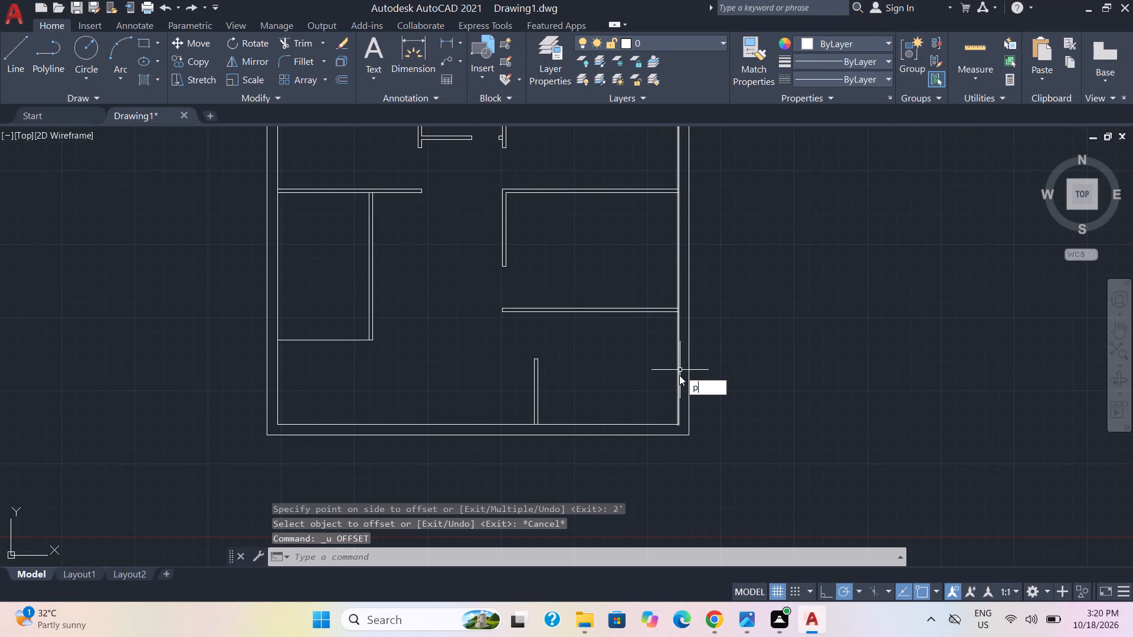
{"action": "key", "text": "BackSpace"}
{"action": "key", "text": "o"}
{"action": "key", "text": "Return"}
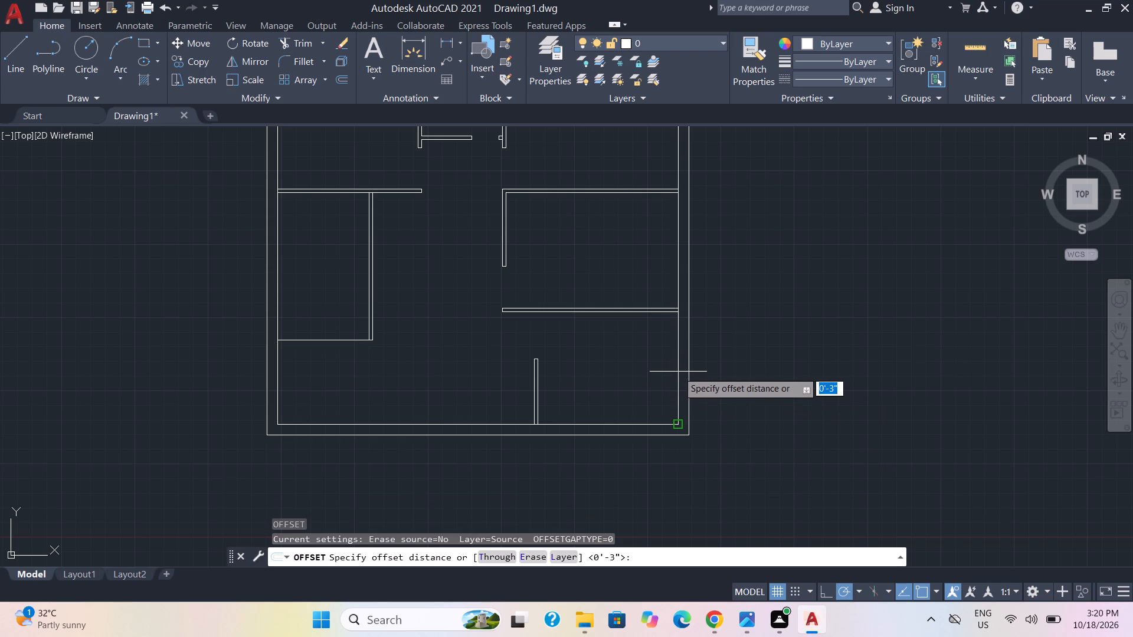
{"action": "type", "text": "2'"}
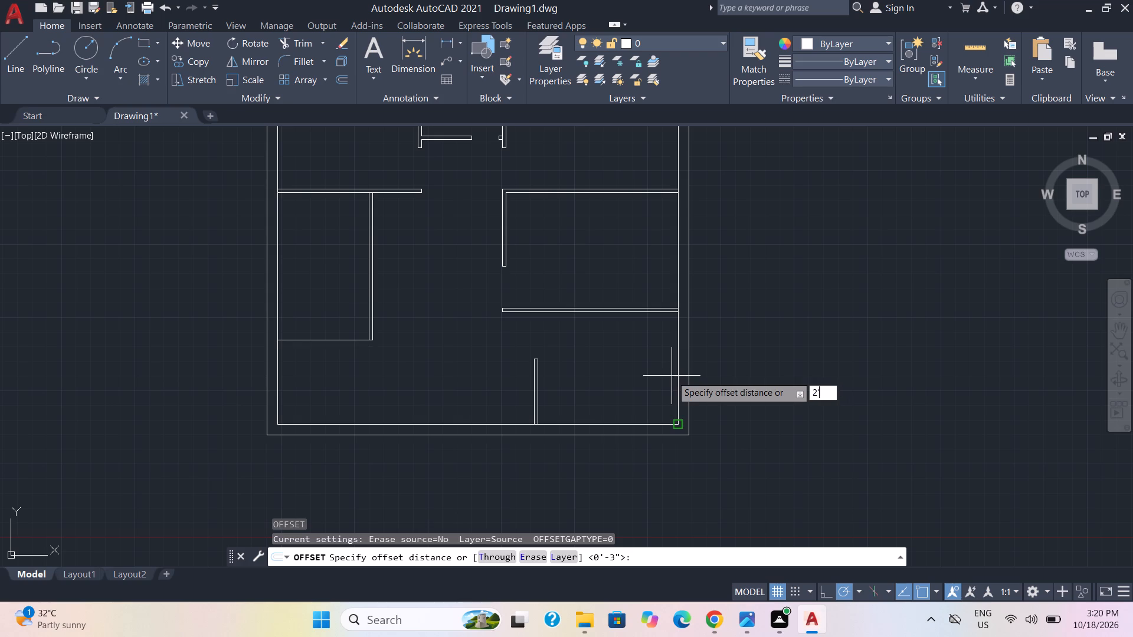
{"action": "key", "text": "Return"}
{"action": "left_click", "coordinate": [679, 373]}
{"action": "left_click", "coordinate": [657, 376]}
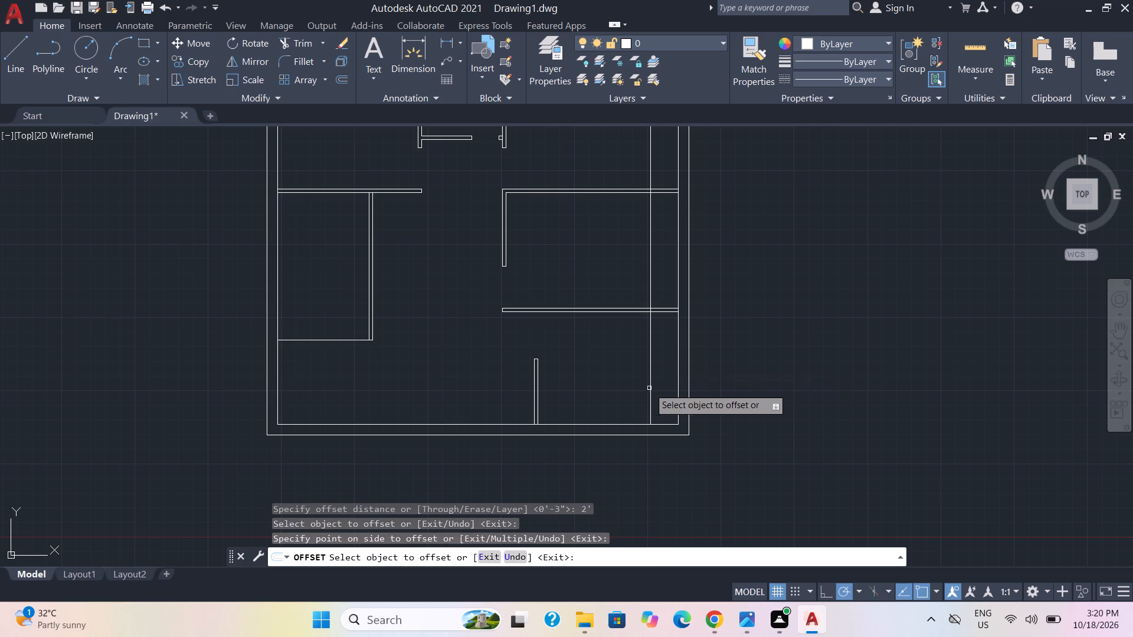
{"action": "left_click", "coordinate": [601, 422]}
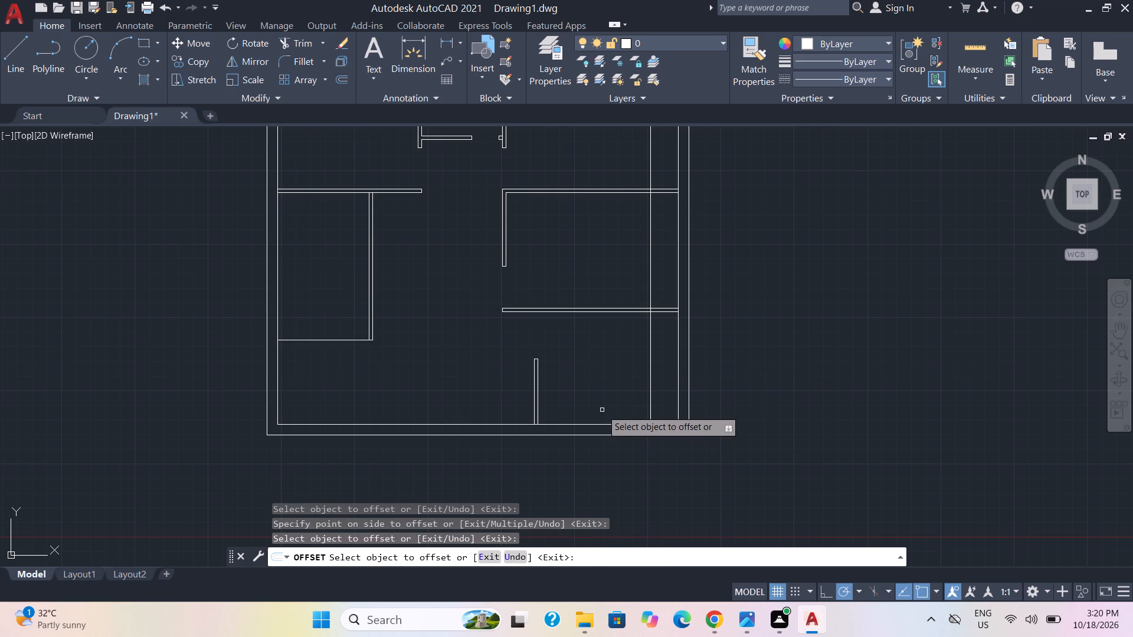
{"action": "left_click", "coordinate": [602, 423]}
{"action": "left_click", "coordinate": [602, 413]}
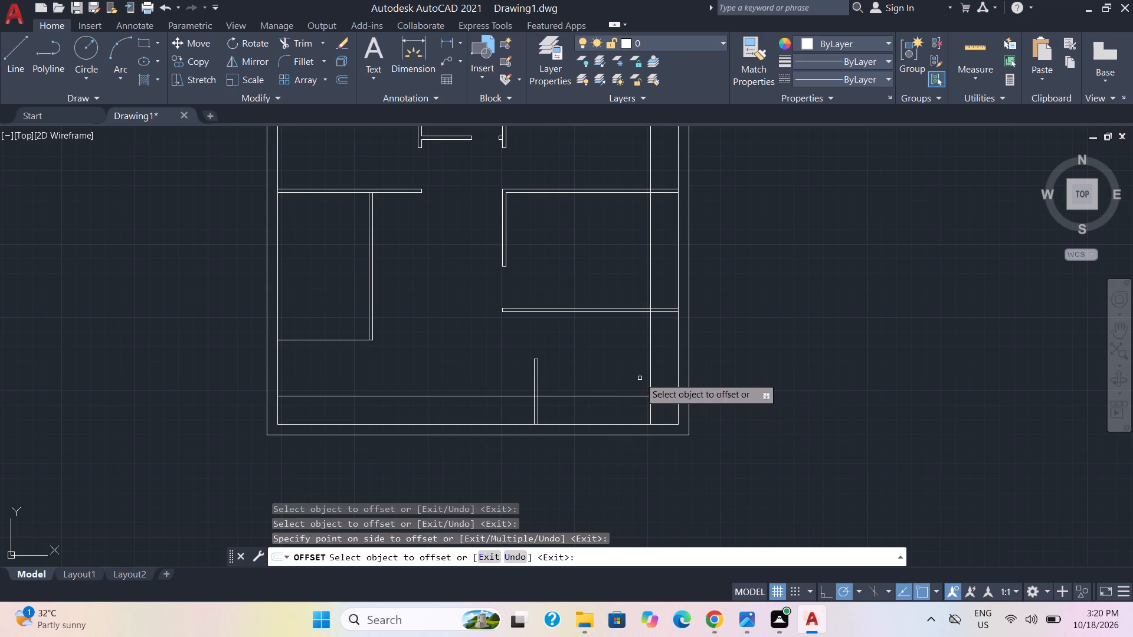
{"action": "key", "text": "Escape"}
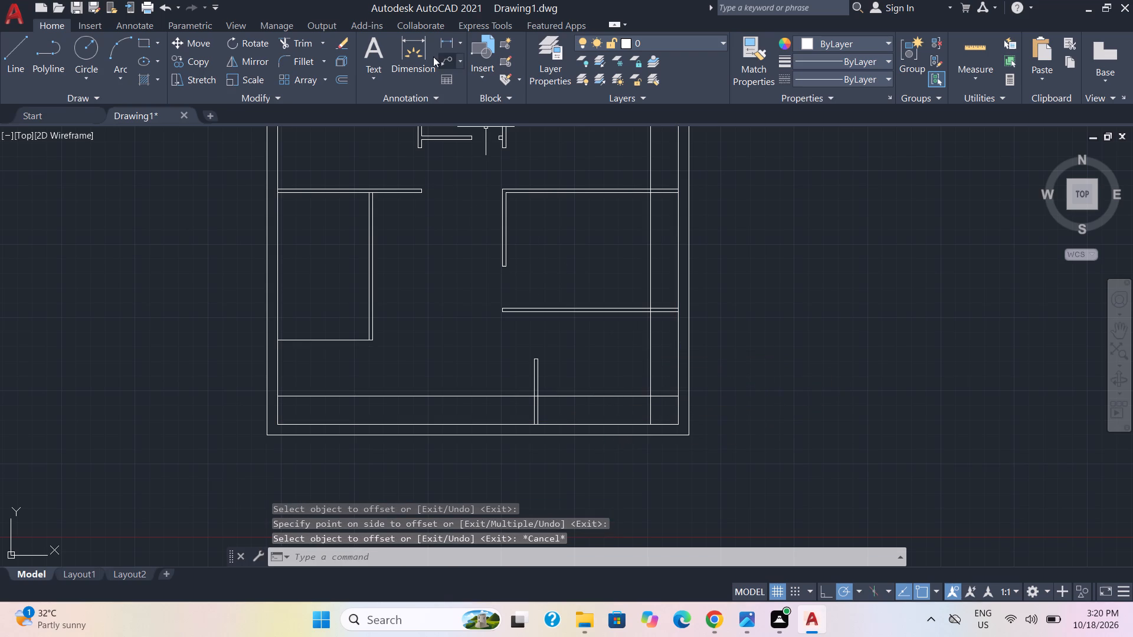
Trim the two new offset lines to meet in a corner in the bottom right room, with the horizontal one ending at the short partition.
{"action": "left_click", "coordinate": [283, 45]}
{"action": "left_click_drag", "start_coordinate": [440, 379], "coordinate": [441, 377]}
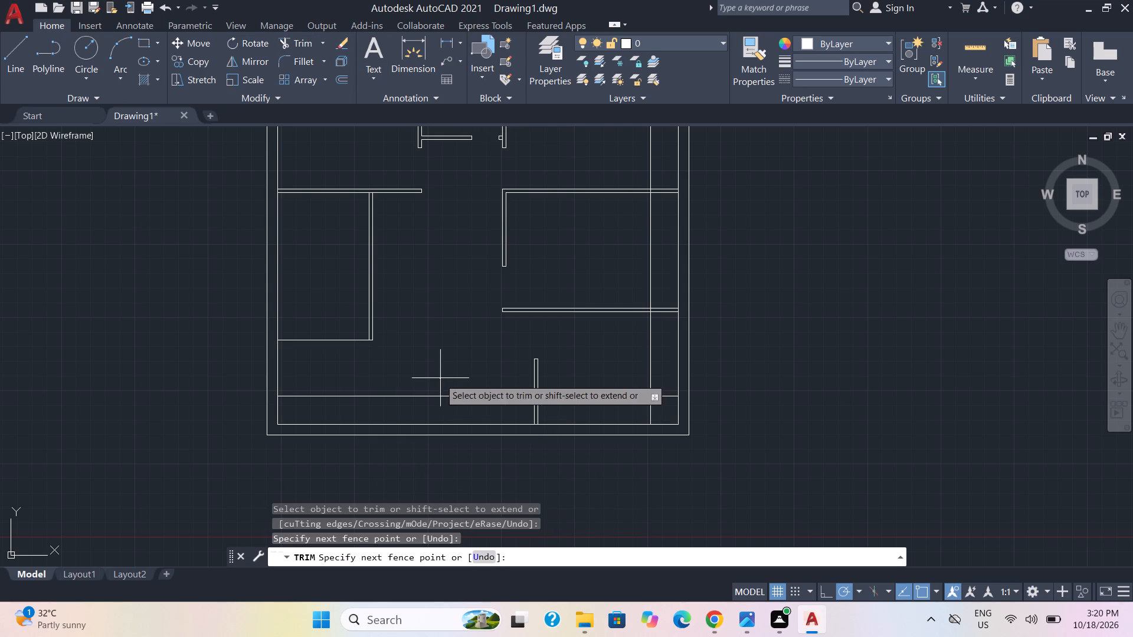
{"action": "left_click_drag", "start_coordinate": [441, 377], "coordinate": [471, 407]}
{"action": "left_click_drag", "start_coordinate": [654, 411], "coordinate": [643, 411]}
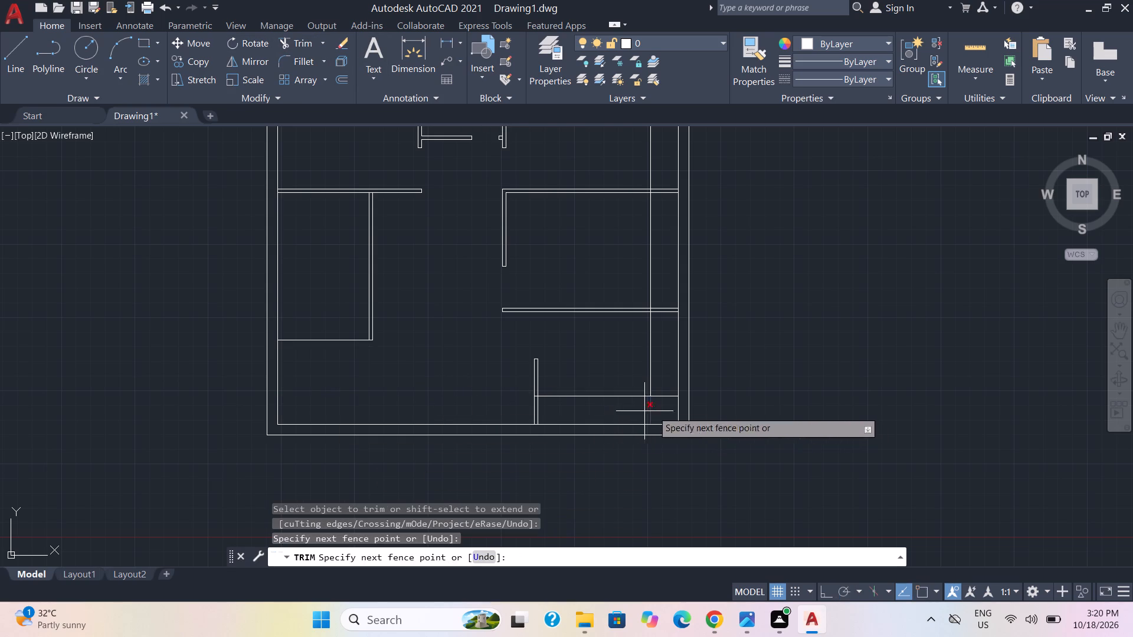
{"action": "left_click_drag", "start_coordinate": [643, 411], "coordinate": [638, 413]}
{"action": "left_click_drag", "start_coordinate": [664, 399], "coordinate": [661, 377]}
{"action": "scroll", "coordinate": [617, 338], "scroll_direction": "down", "scroll_amount": 1}
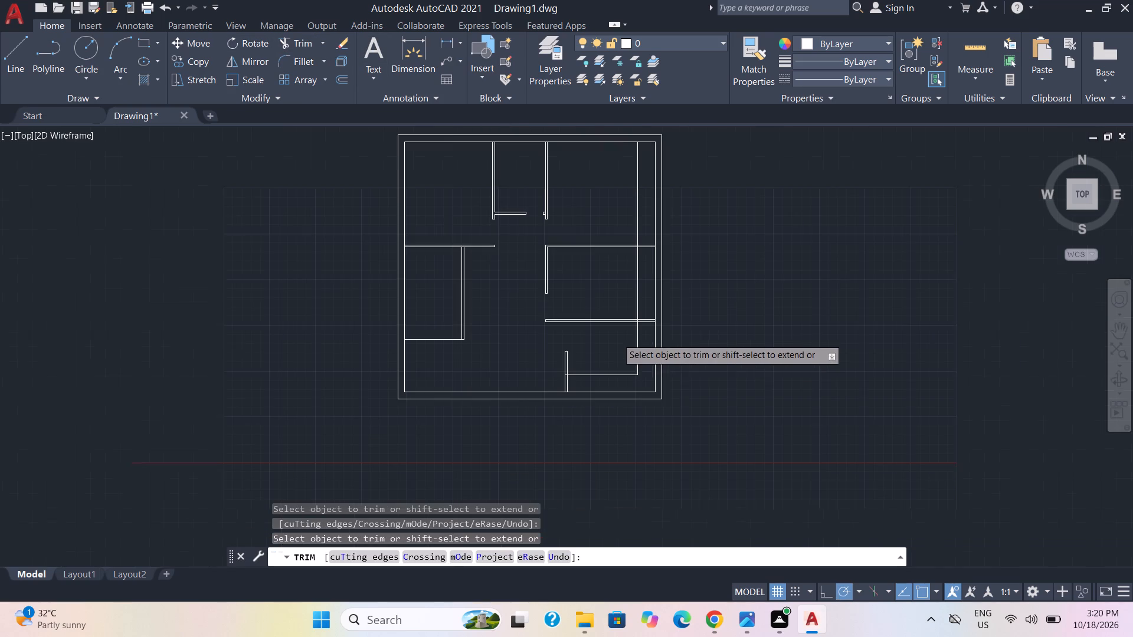
{"action": "key", "text": "Escape"}
Trim away the vertical offset line above the bottom right room, including the piece inside that room's upper partition.
{"action": "scroll", "coordinate": [621, 381], "scroll_direction": "up", "scroll_amount": 1}
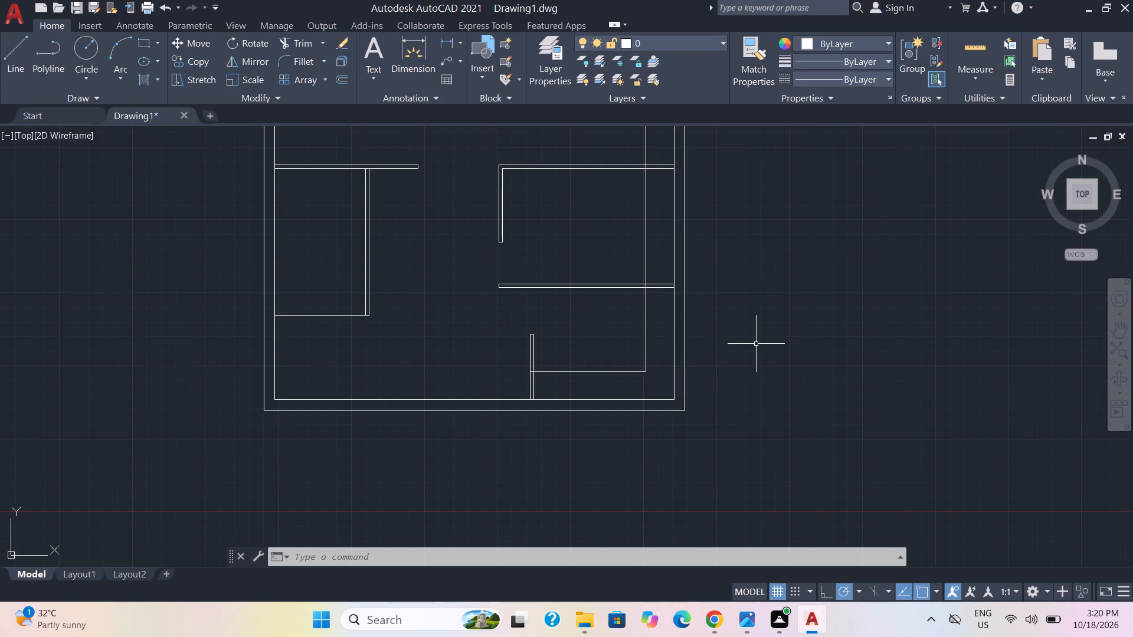
{"action": "middle_click_drag", "start_coordinate": [638, 256], "coordinate": [638, 354]}
{"action": "scroll", "coordinate": [638, 347], "scroll_direction": "down", "scroll_amount": 1}
{"action": "left_click_drag", "start_coordinate": [650, 343], "coordinate": [623, 344]}
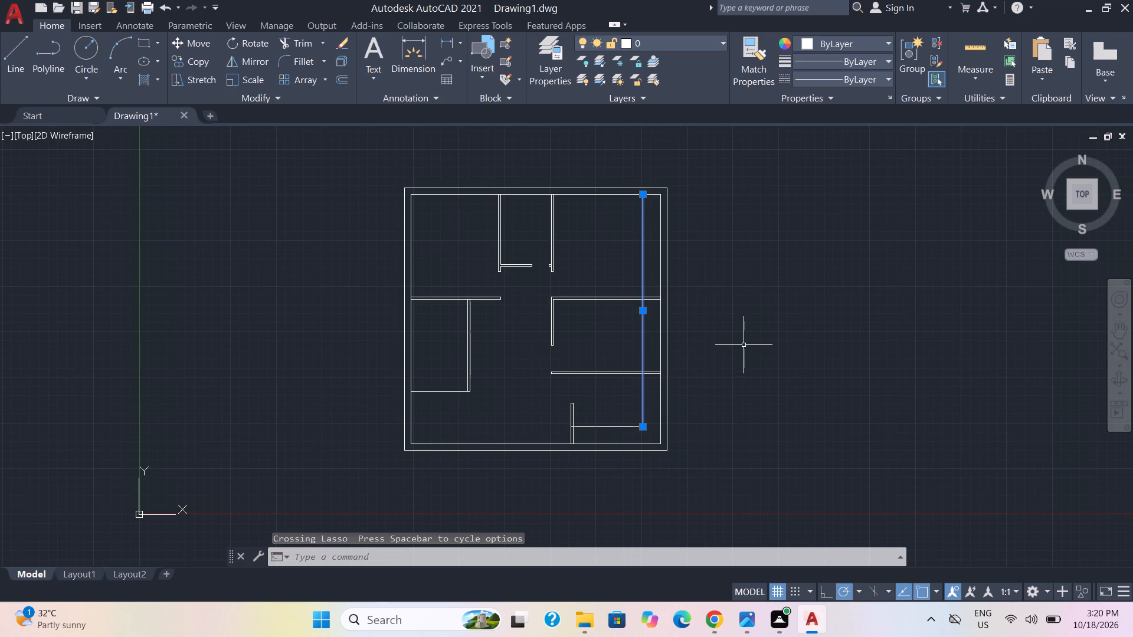
{"action": "key", "text": "Escape"}
{"action": "left_click", "coordinate": [313, 38]}
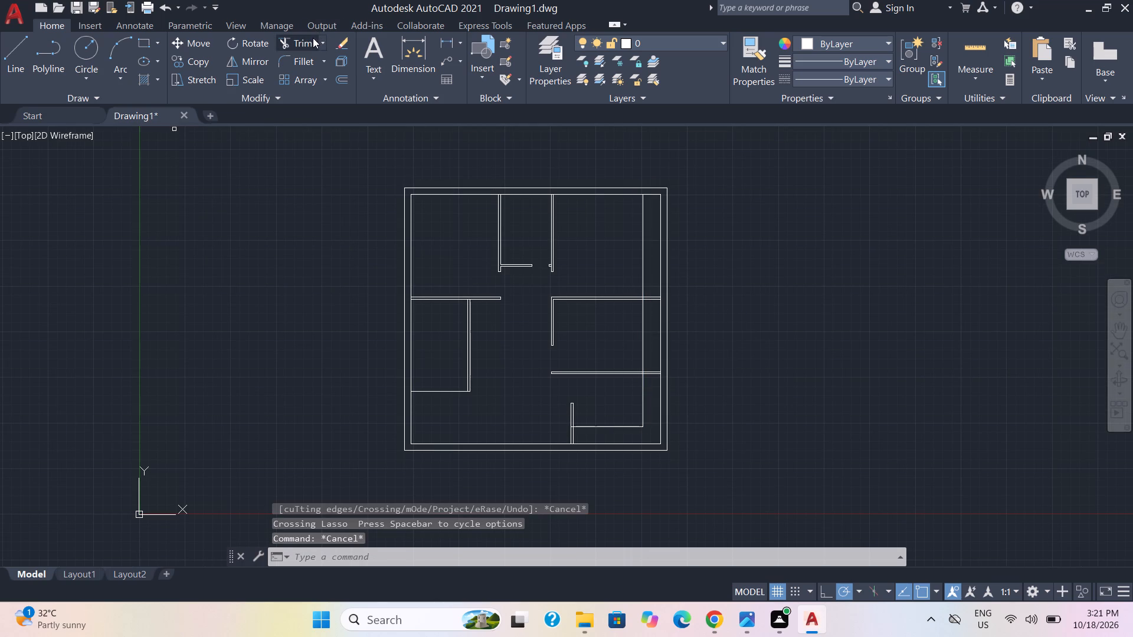
{"action": "left_click_drag", "start_coordinate": [650, 241], "coordinate": [620, 248]}
{"action": "left_click_drag", "start_coordinate": [633, 322], "coordinate": [640, 337]}
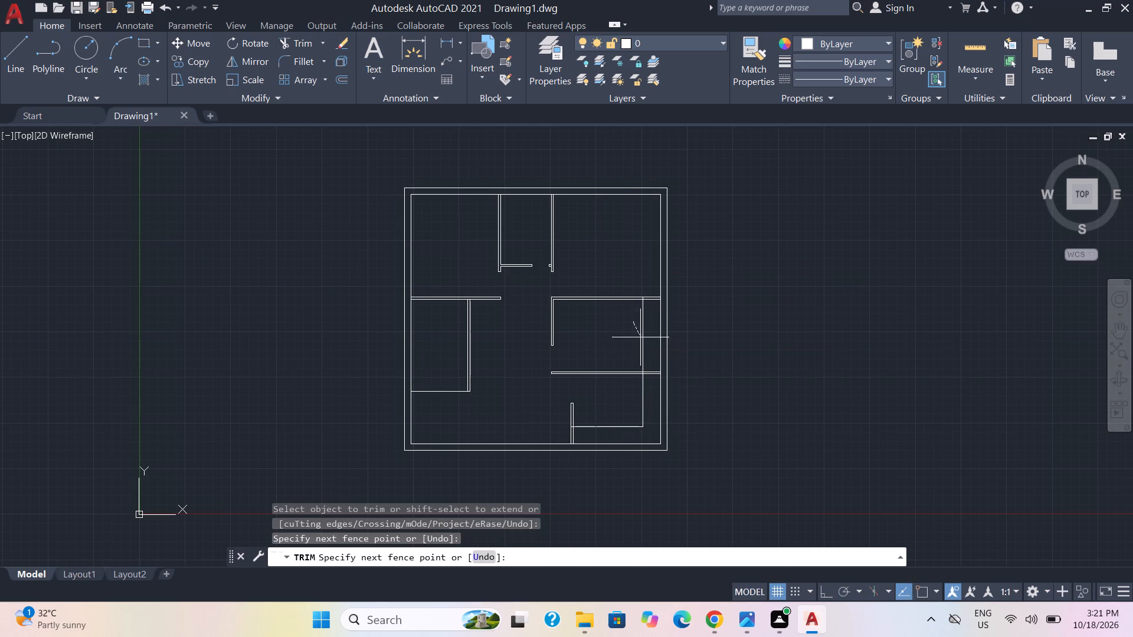
{"action": "left_click_drag", "start_coordinate": [640, 337], "coordinate": [641, 342]}
{"action": "left_click", "coordinate": [641, 347]}
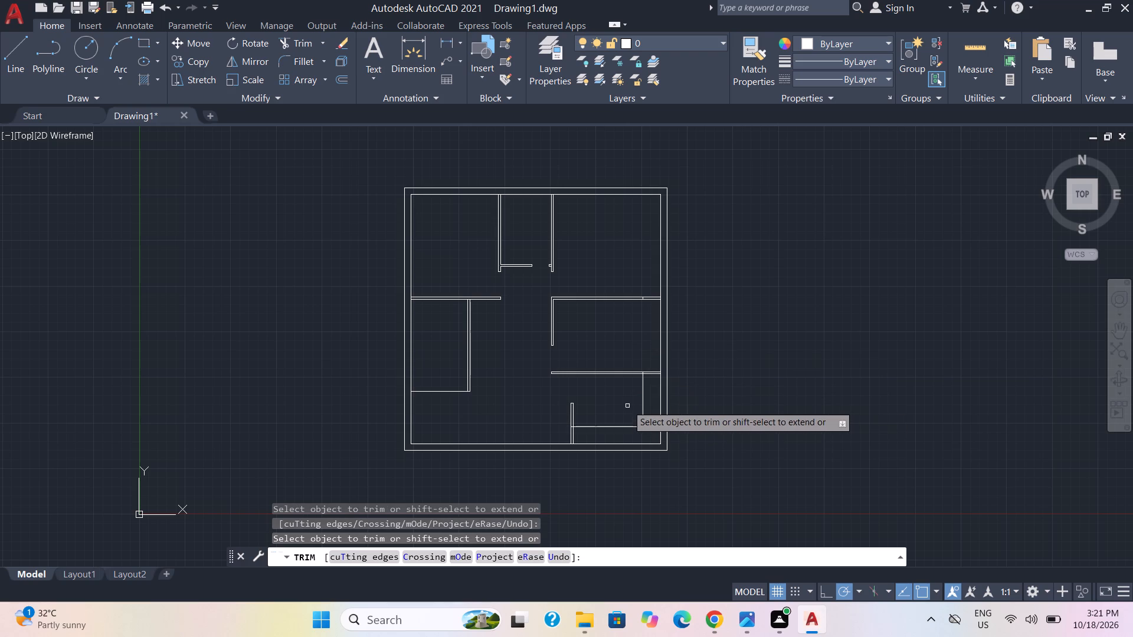
{"action": "scroll", "coordinate": [626, 393], "scroll_direction": "up", "scroll_amount": 4}
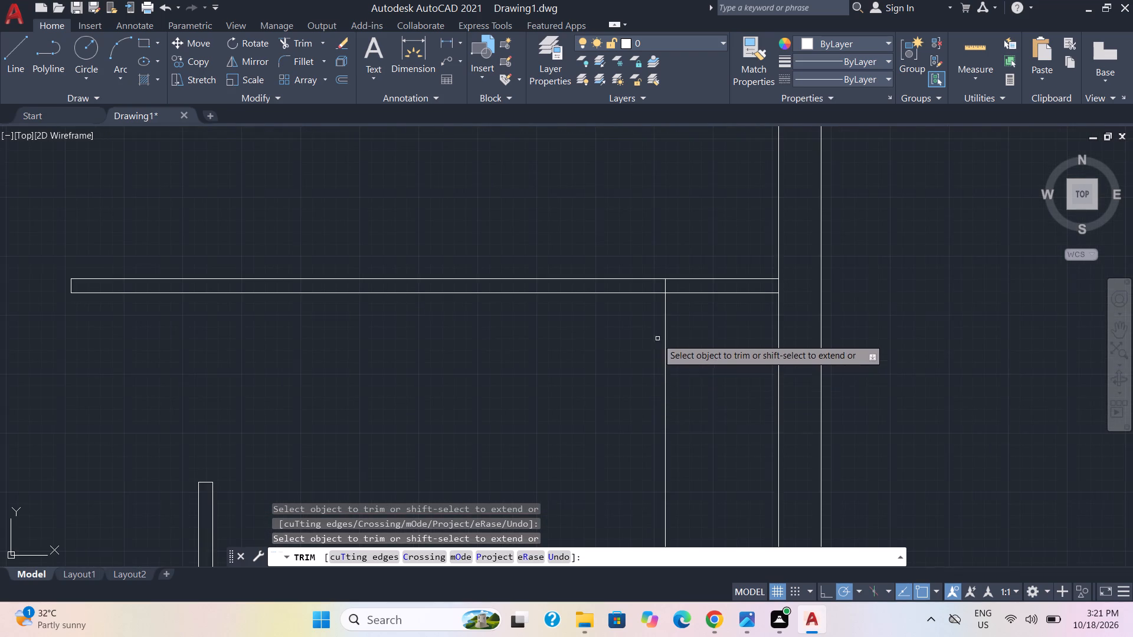
{"action": "scroll", "coordinate": [657, 337], "scroll_direction": "up", "scroll_amount": 2}
{"action": "left_click_drag", "start_coordinate": [692, 209], "coordinate": [634, 206]}
{"action": "scroll", "coordinate": [645, 208], "scroll_direction": "down", "scroll_amount": 3}
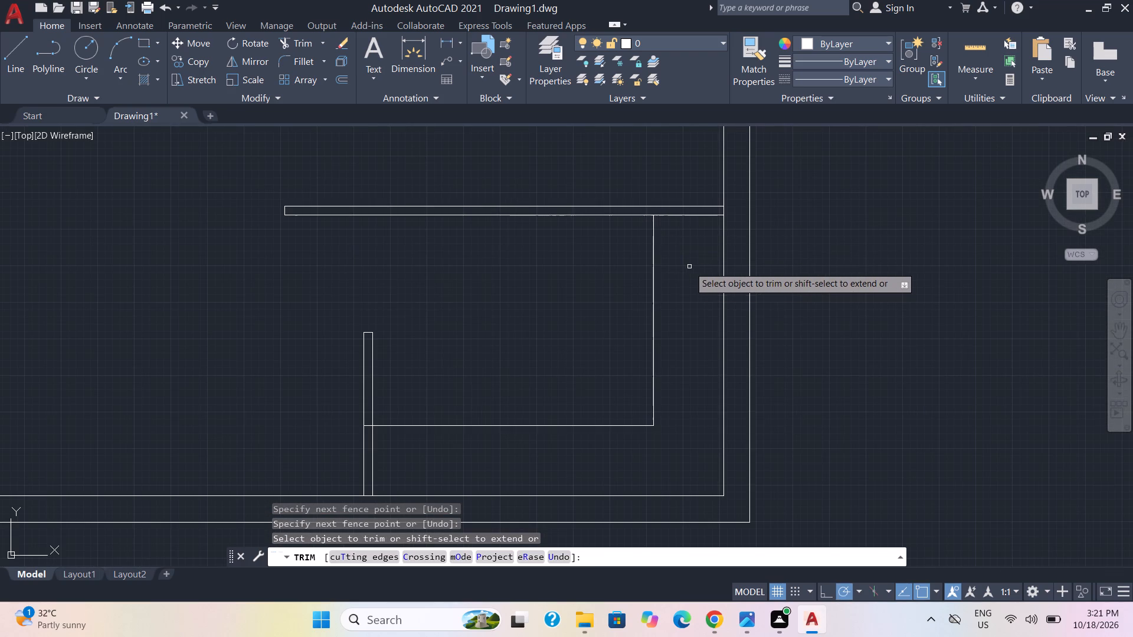
Inspect the floor plan's walls and partitions, including the top exterior wall, the left room and the bottom rooms.
{"action": "middle_click_drag", "start_coordinate": [686, 258], "coordinate": [649, 336]}
{"action": "scroll", "coordinate": [649, 336], "scroll_direction": "down", "scroll_amount": 1}
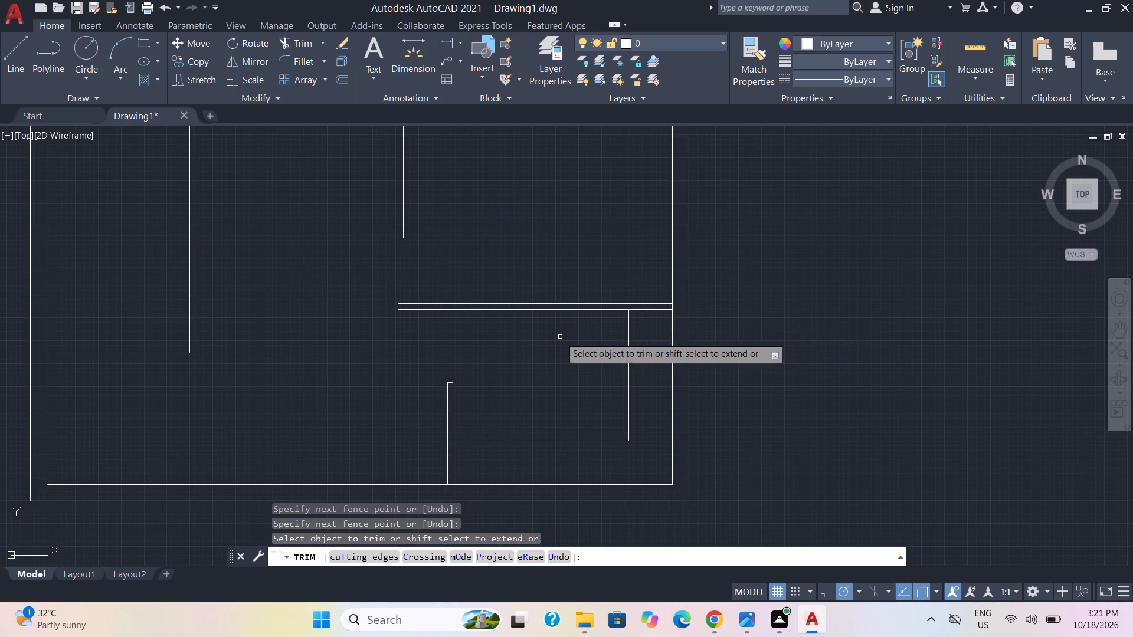
{"action": "scroll", "coordinate": [552, 347], "scroll_direction": "down", "scroll_amount": 1}
{"action": "middle_click_drag", "start_coordinate": [552, 347], "coordinate": [651, 348]}
{"action": "scroll", "coordinate": [539, 254], "scroll_direction": "down", "scroll_amount": 2}
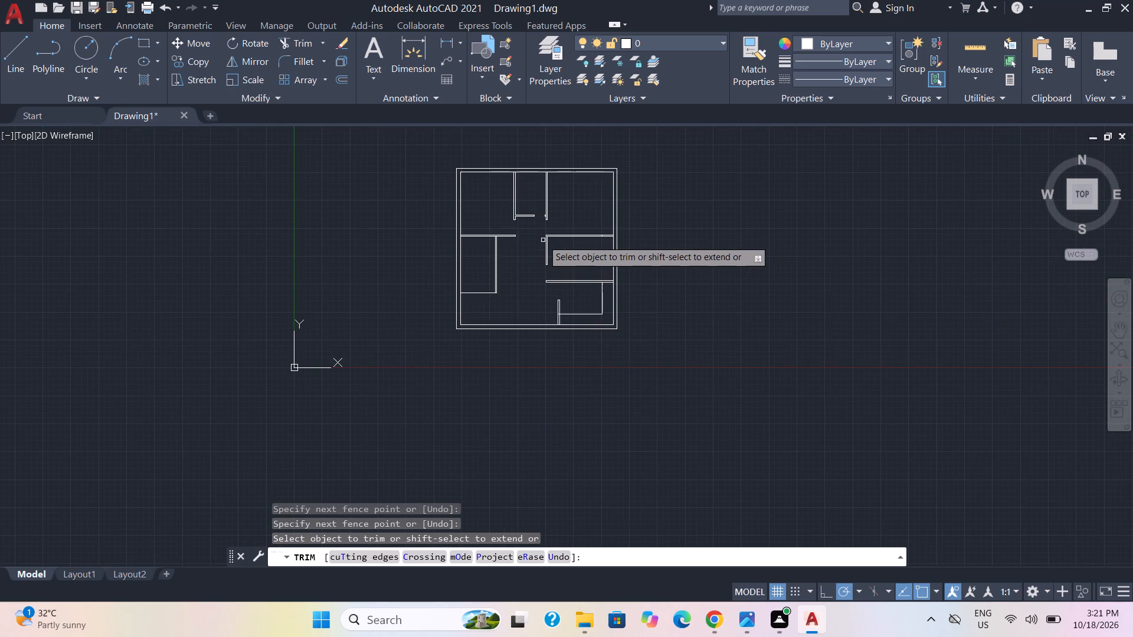
{"action": "middle_click_drag", "start_coordinate": [543, 240], "coordinate": [540, 295]}
{"action": "scroll", "coordinate": [541, 265], "scroll_direction": "down", "scroll_amount": 1}
{"action": "scroll", "coordinate": [539, 236], "scroll_direction": "up", "scroll_amount": 3}
{"action": "scroll", "coordinate": [492, 307], "scroll_direction": "up", "scroll_amount": 3}
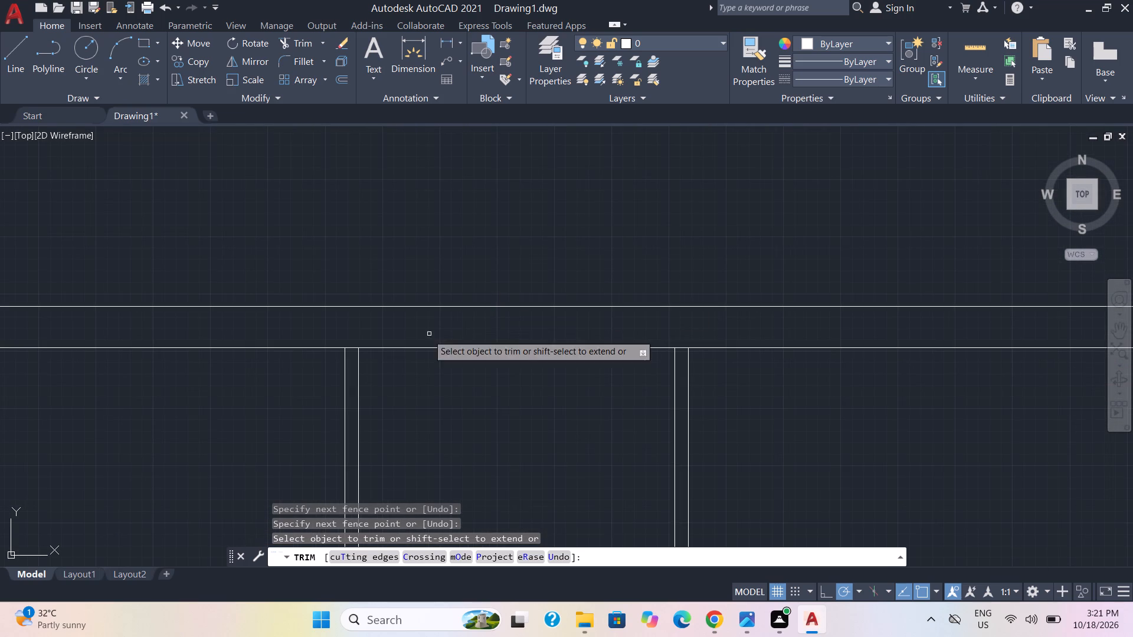
{"action": "middle_click_drag", "start_coordinate": [427, 335], "coordinate": [523, 333]}
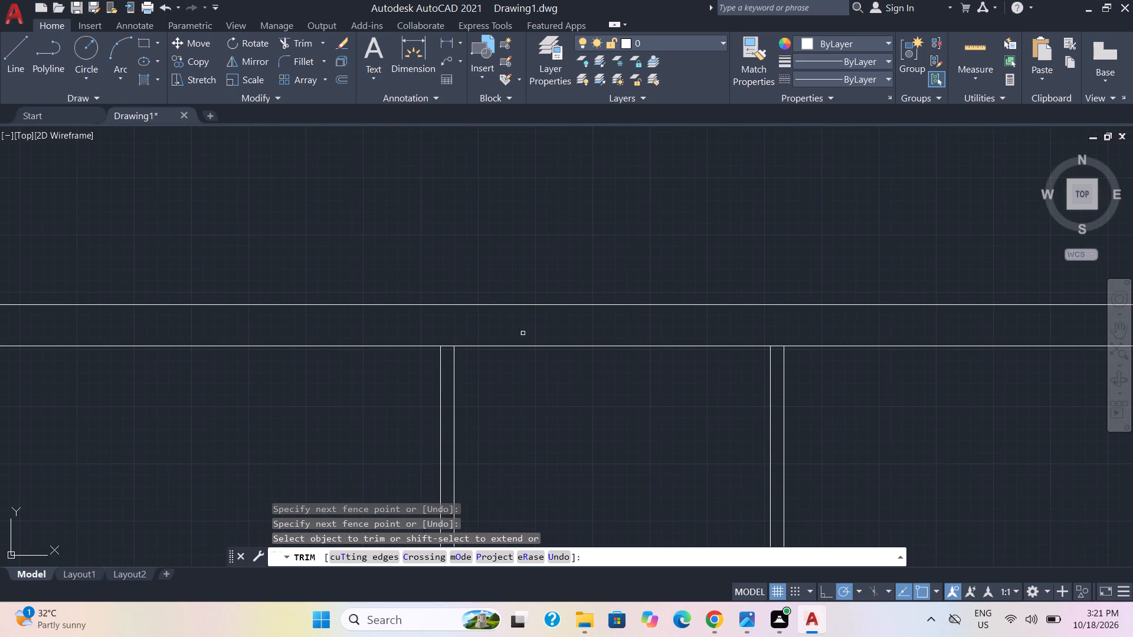
{"action": "scroll", "coordinate": [487, 300], "scroll_direction": "down", "scroll_amount": 3}
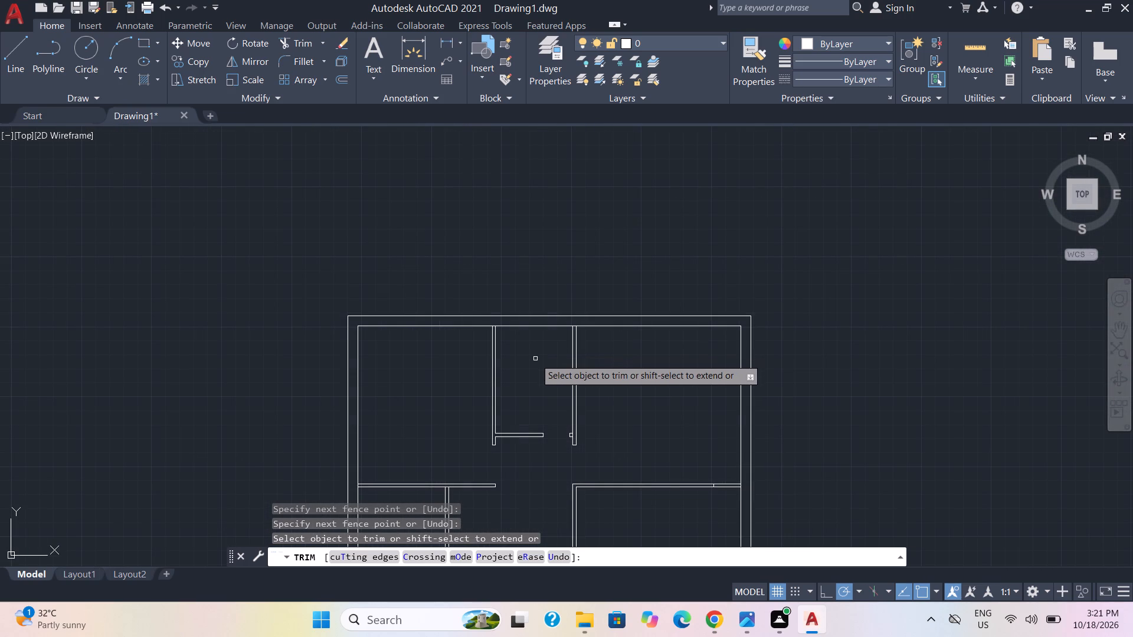
{"action": "scroll", "coordinate": [517, 398], "scroll_direction": "down", "scroll_amount": 1}
{"action": "middle_click_drag", "start_coordinate": [549, 434], "coordinate": [580, 299]}
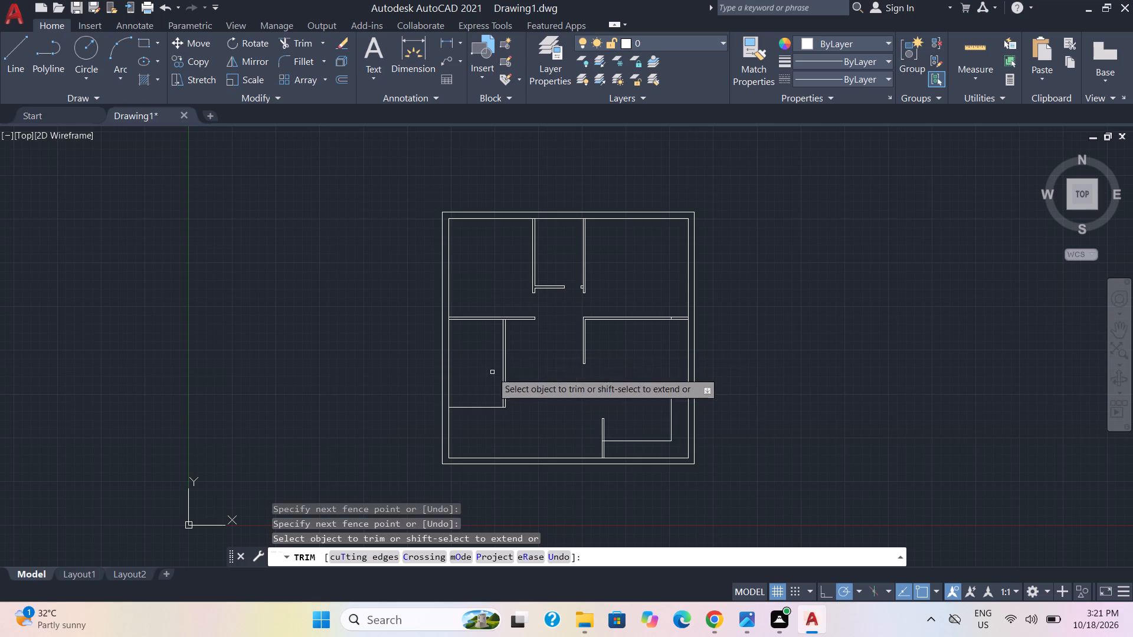
{"action": "scroll", "coordinate": [554, 385], "scroll_direction": "up", "scroll_amount": 2}
{"action": "middle_click_drag", "start_coordinate": [513, 402], "coordinate": [574, 345]}
{"action": "scroll", "coordinate": [453, 392], "scroll_direction": "up", "scroll_amount": 1}
{"action": "scroll", "coordinate": [490, 392], "scroll_direction": "down", "scroll_amount": 2}
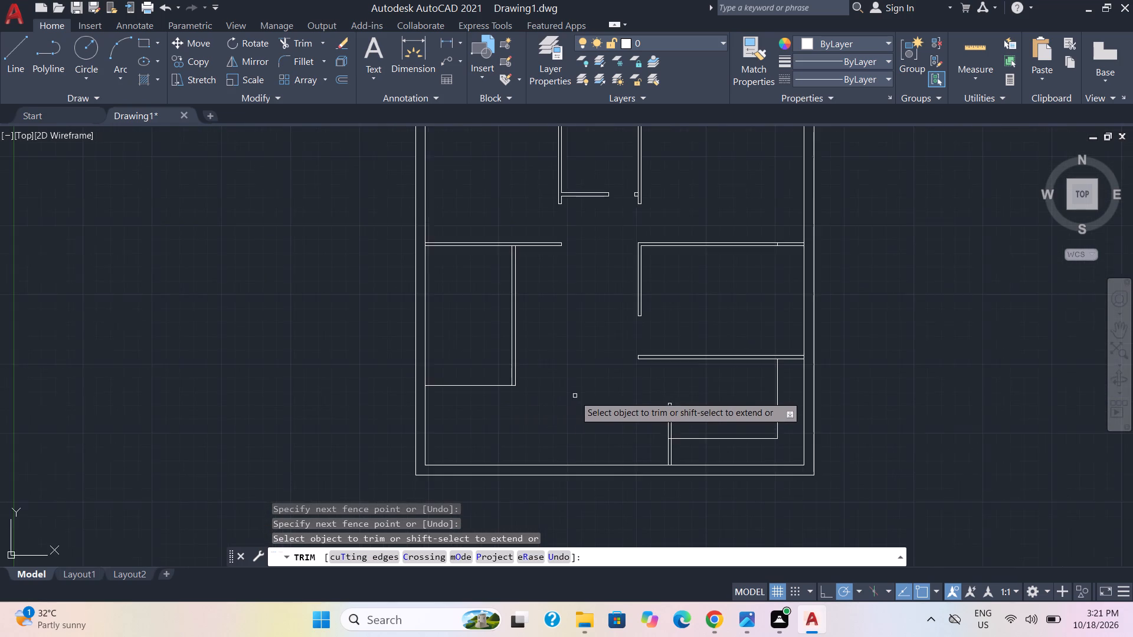
{"action": "scroll", "coordinate": [575, 395], "scroll_direction": "down", "scroll_amount": 1}
{"action": "middle_click_drag", "start_coordinate": [590, 391], "coordinate": [531, 375]}
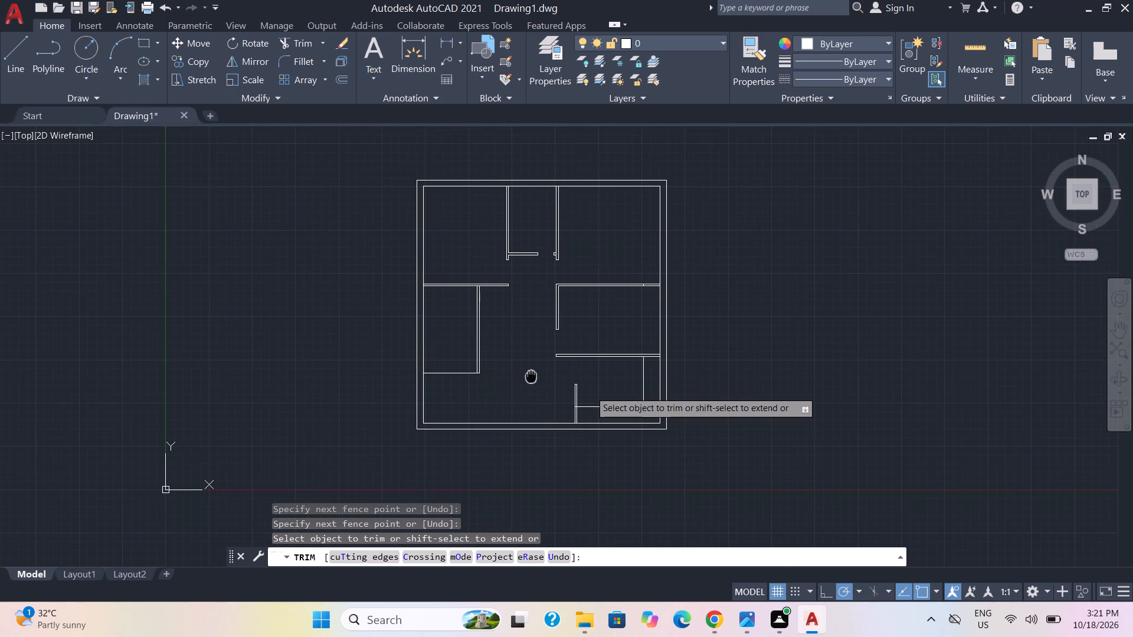
{"action": "middle_click_drag", "start_coordinate": [531, 375], "coordinate": [505, 341]}
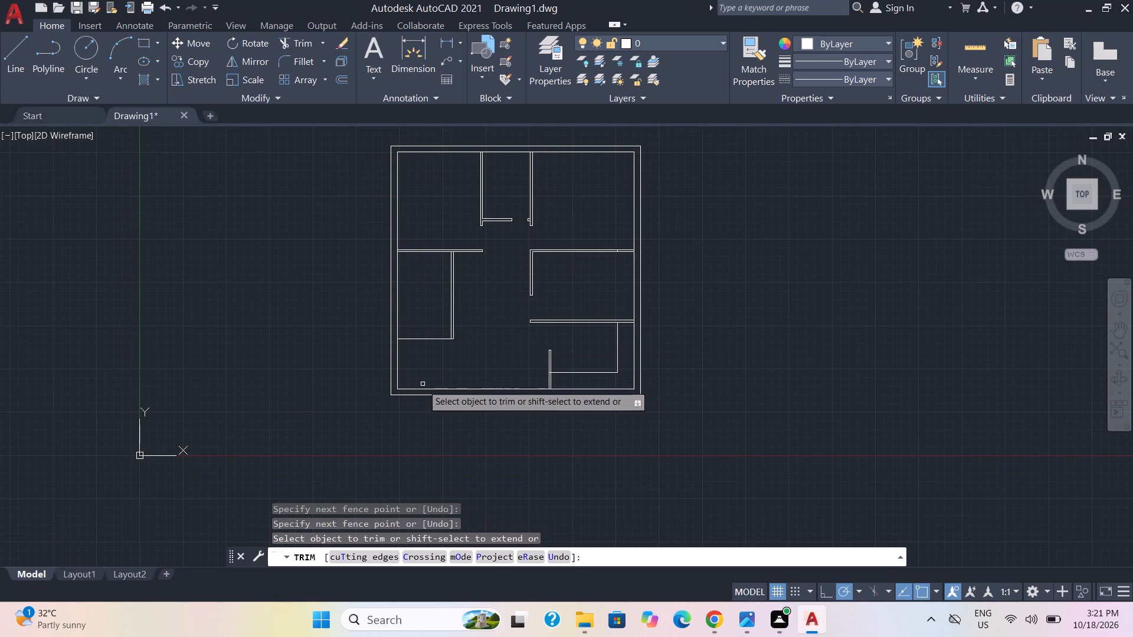
Draw a short vertical line across the bottom exterior wall's thickness, starting from the plan's inner bottom left corner.
{"action": "left_click", "coordinate": [0, 51]}
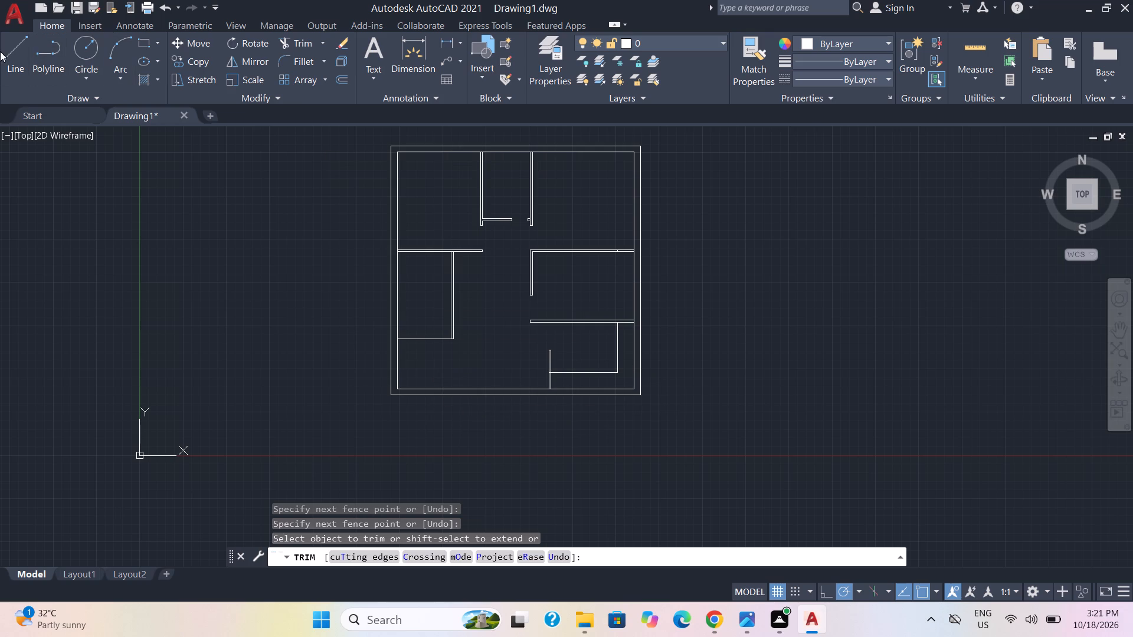
{"action": "left_click", "coordinate": [12, 61]}
{"action": "scroll", "coordinate": [411, 385], "scroll_direction": "up", "scroll_amount": 2}
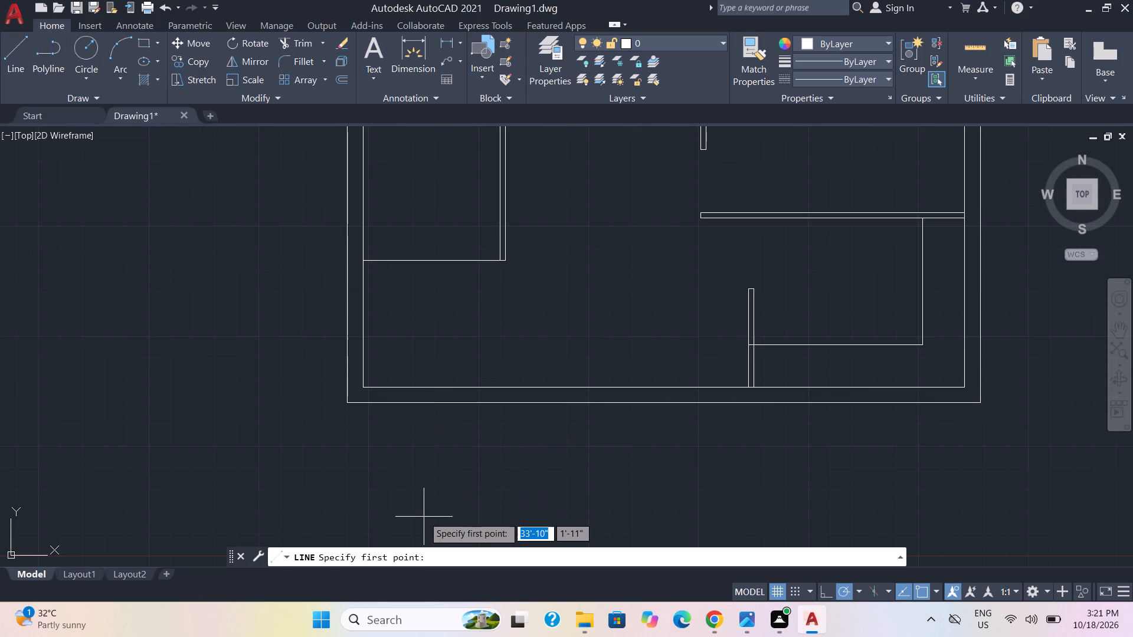
{"action": "scroll", "coordinate": [424, 515], "scroll_direction": "up", "scroll_amount": 1}
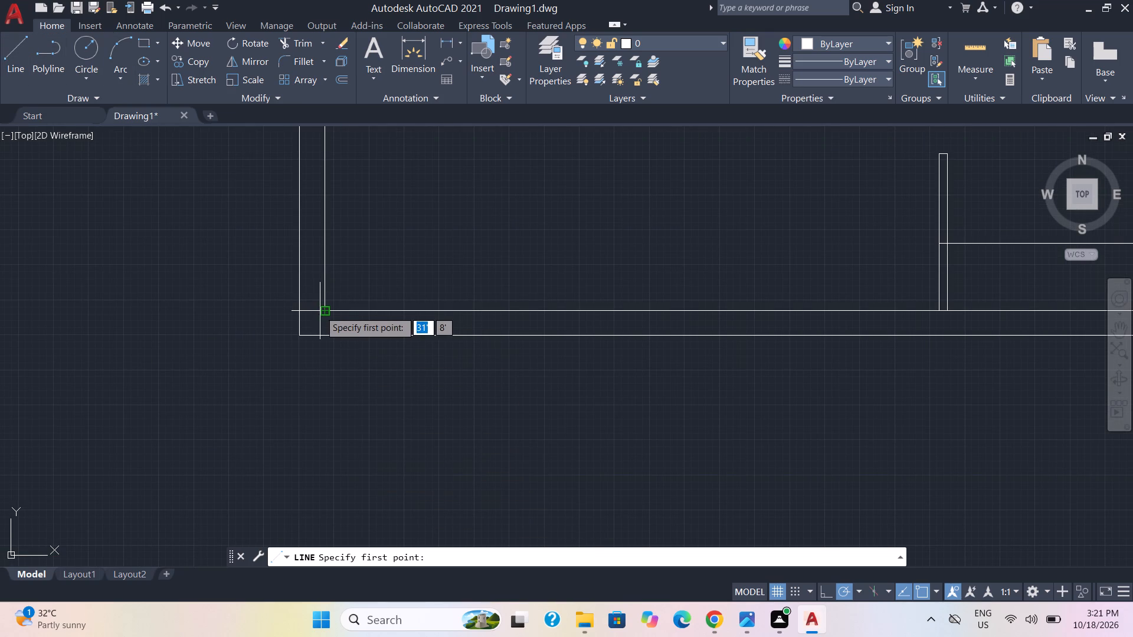
{"action": "left_click", "coordinate": [324, 310]}
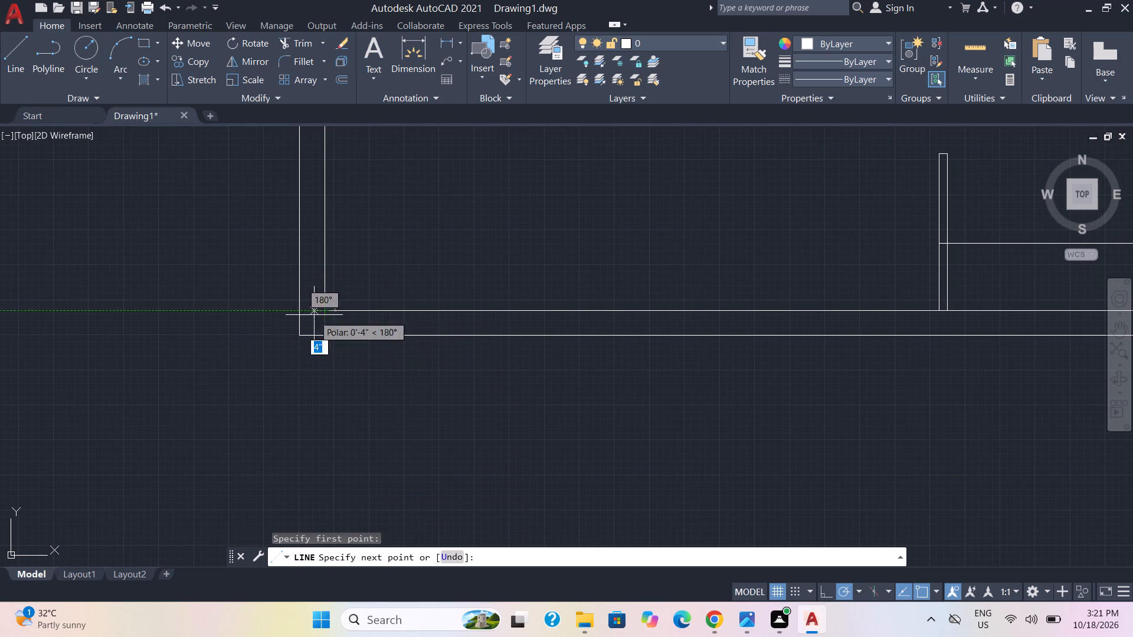
{"action": "left_click", "coordinate": [325, 311]}
{"action": "left_click", "coordinate": [323, 335]}
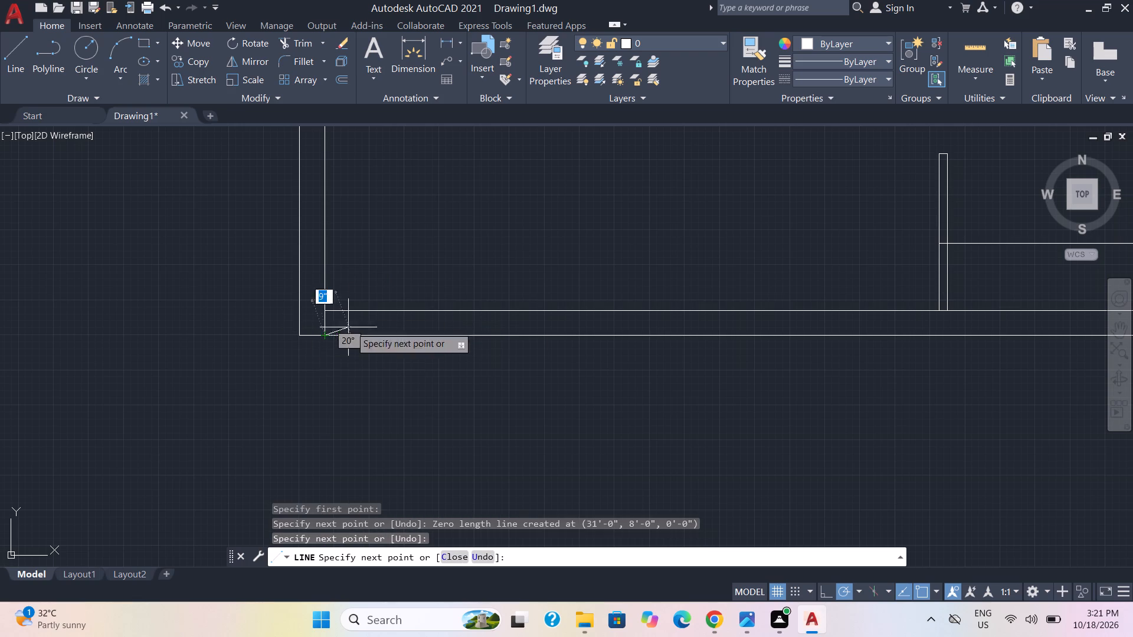
{"action": "key", "text": "Escape"}
{"action": "key", "text": "Escape"}
Offset the short line across the bottom exterior wall 6' to the right.
{"action": "key", "text": "o"}
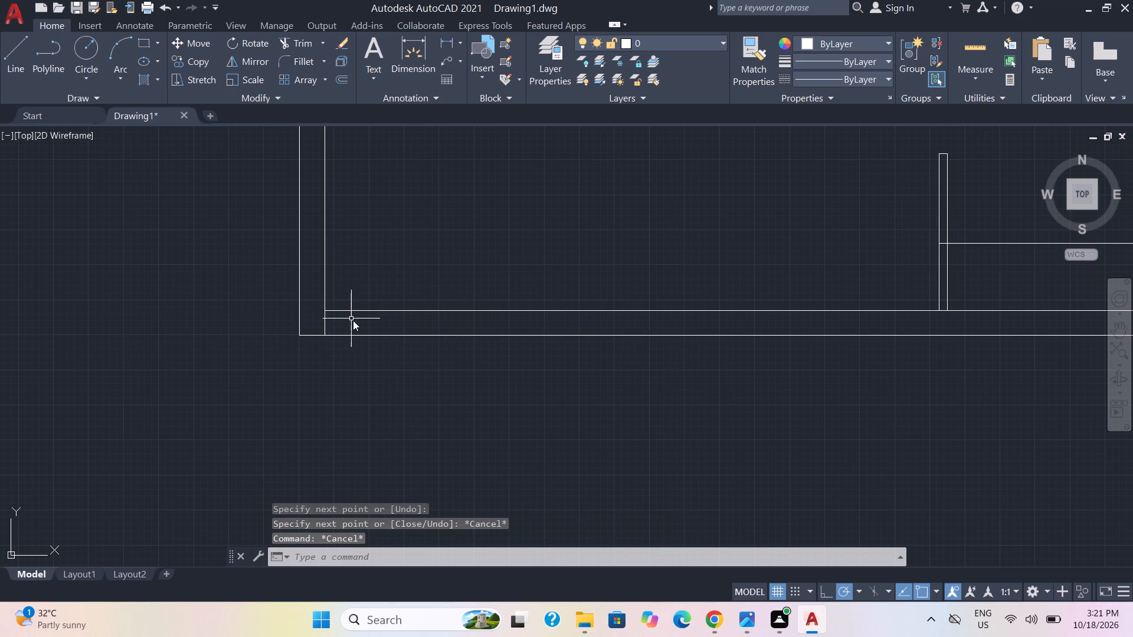
{"action": "key", "text": "Return"}
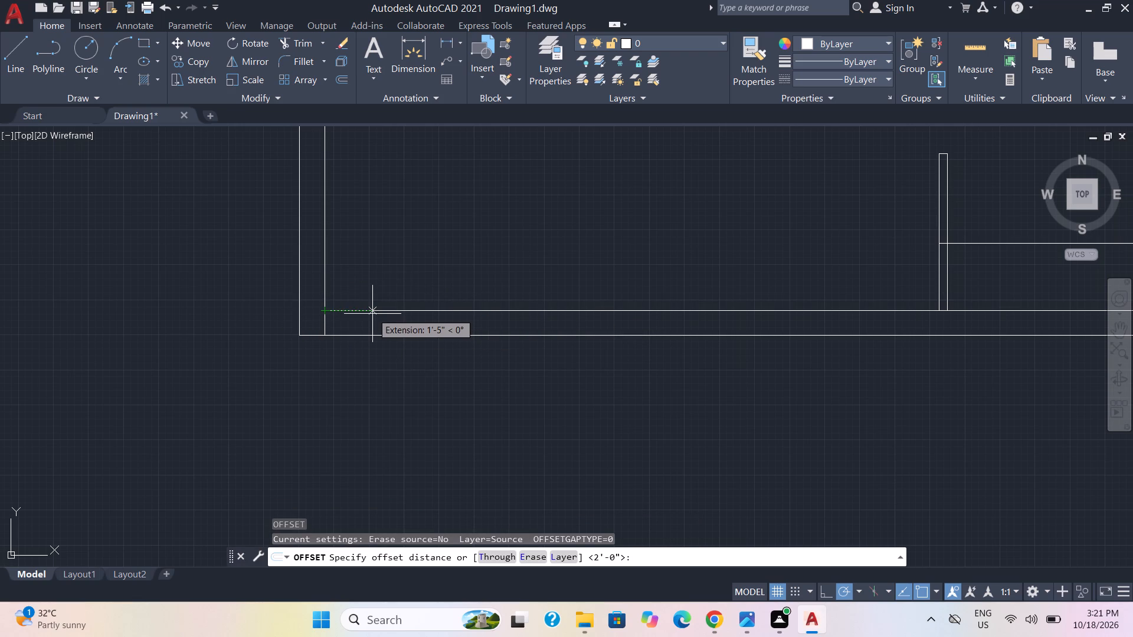
{"action": "key", "text": "4"}
{"action": "key", "text": "shift+quotedbl"}
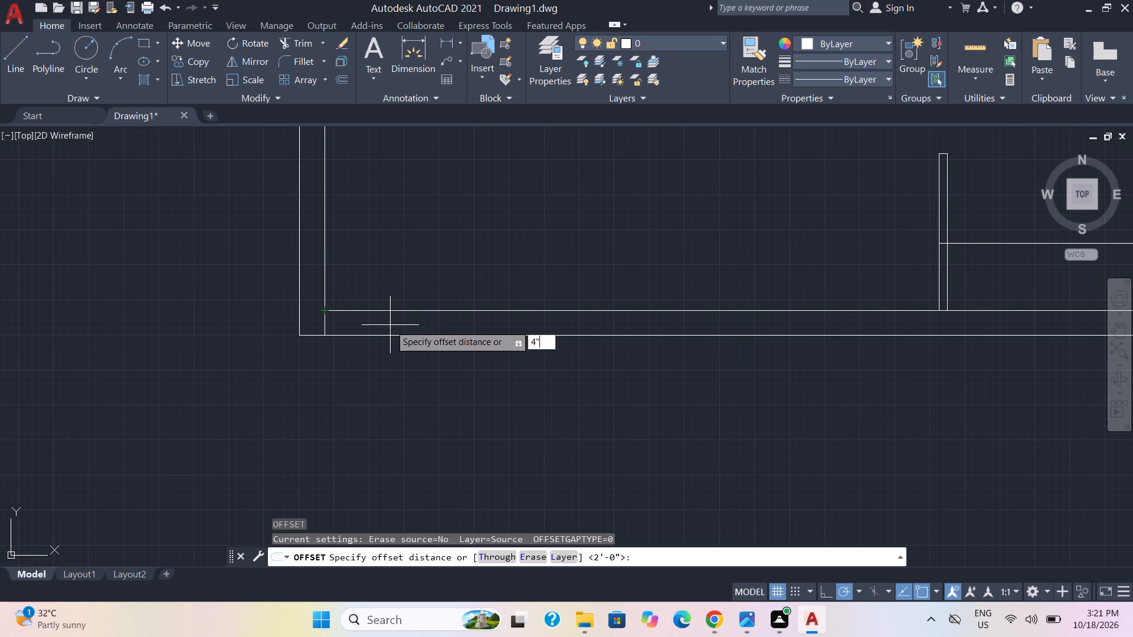
{"action": "key", "text": "BackSpace"}
{"action": "key", "text": "apostrophe"}
{"action": "key", "text": "Return"}
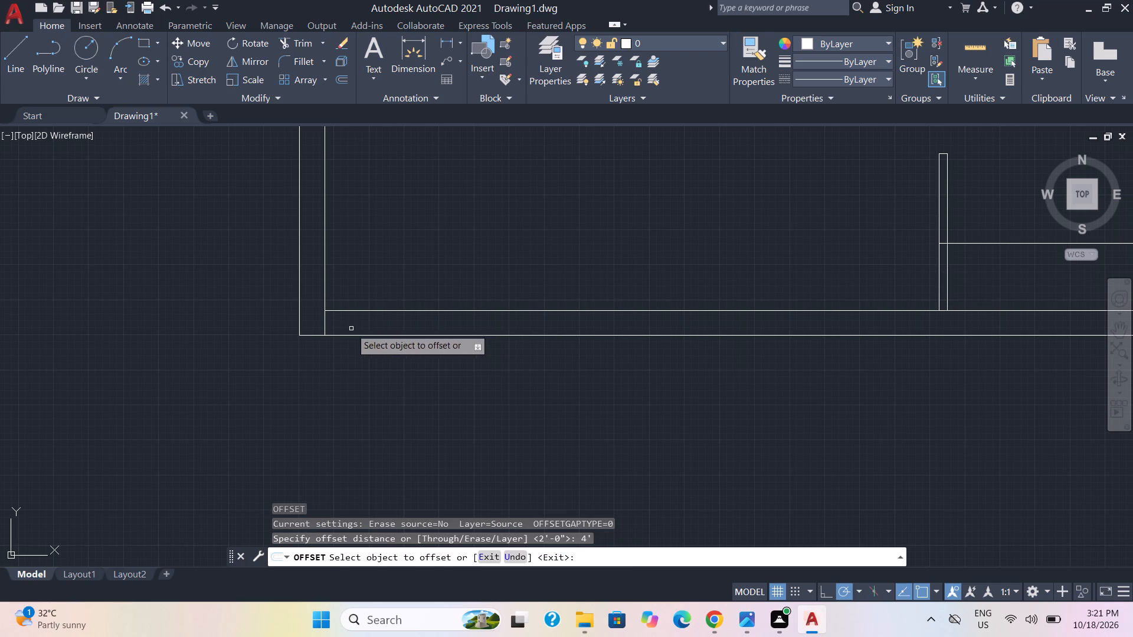
{"action": "left_click", "coordinate": [324, 327]}
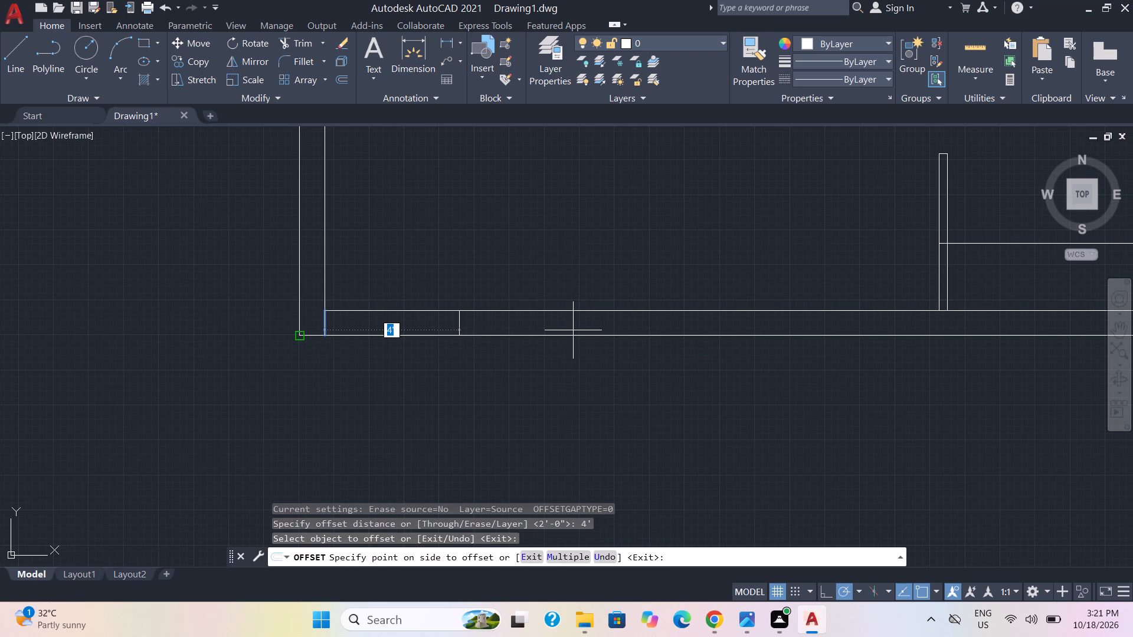
{"action": "key", "text": "5"}
{"action": "key", "text": "6"}
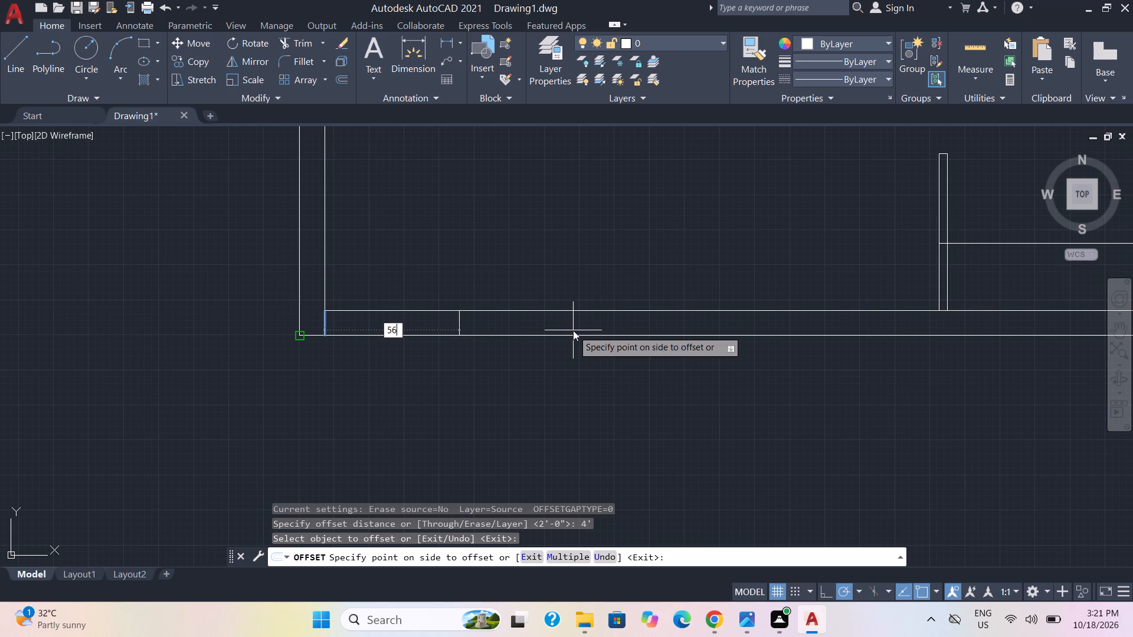
{"action": "key", "text": "BackSpace"}
{"action": "key", "text": "BackSpace"}
{"action": "key", "text": "6"}
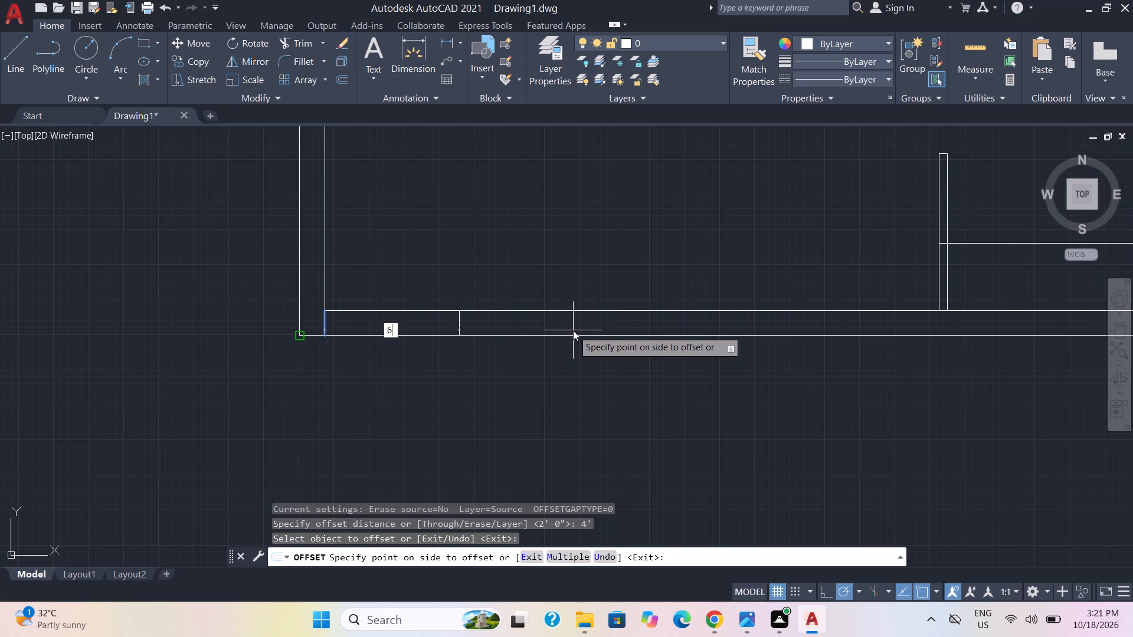
{"action": "key", "text": "apostrophe"}
{"action": "key", "text": "Return"}
{"action": "left_click", "coordinate": [573, 330]}
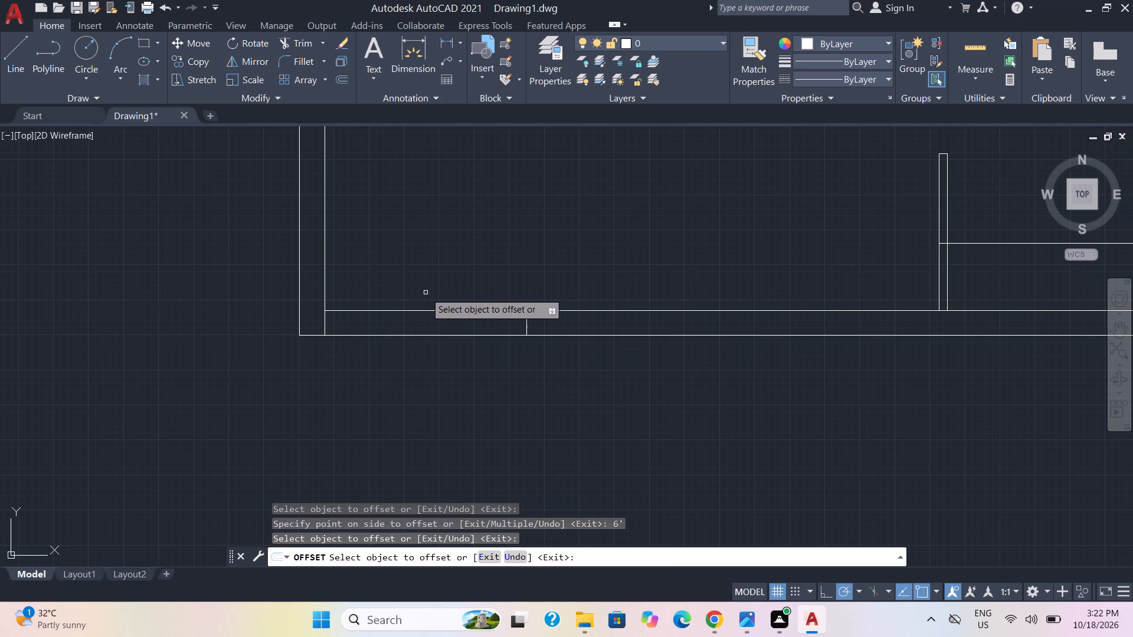
Trim both lines of the bottom exterior wall between the two short vertical lines to cut the 6' opening.
{"action": "scroll", "coordinate": [435, 287], "scroll_direction": "down", "scroll_amount": 2}
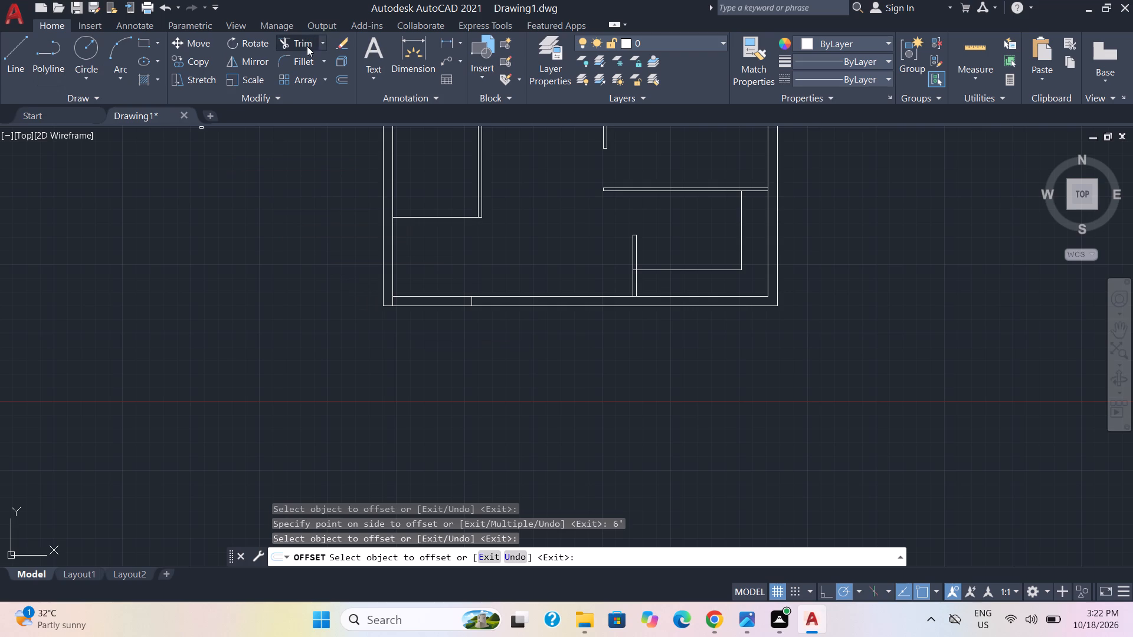
{"action": "left_click", "coordinate": [307, 46]}
{"action": "left_click_drag", "start_coordinate": [428, 341], "coordinate": [434, 258]}
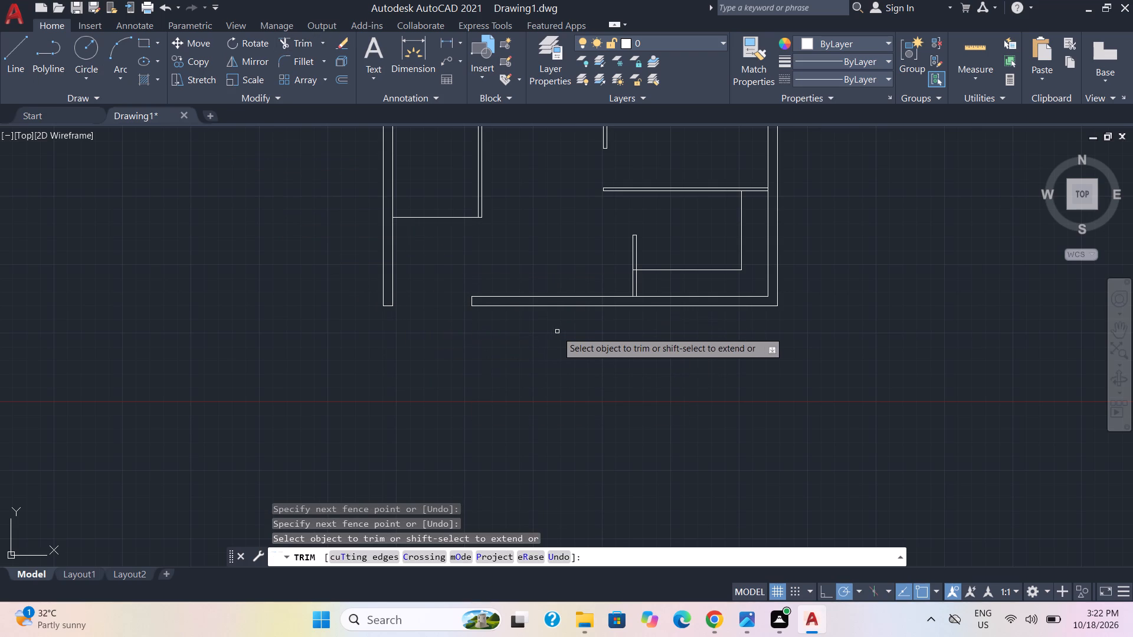
{"action": "scroll", "coordinate": [577, 329], "scroll_direction": "down", "scroll_amount": 1}
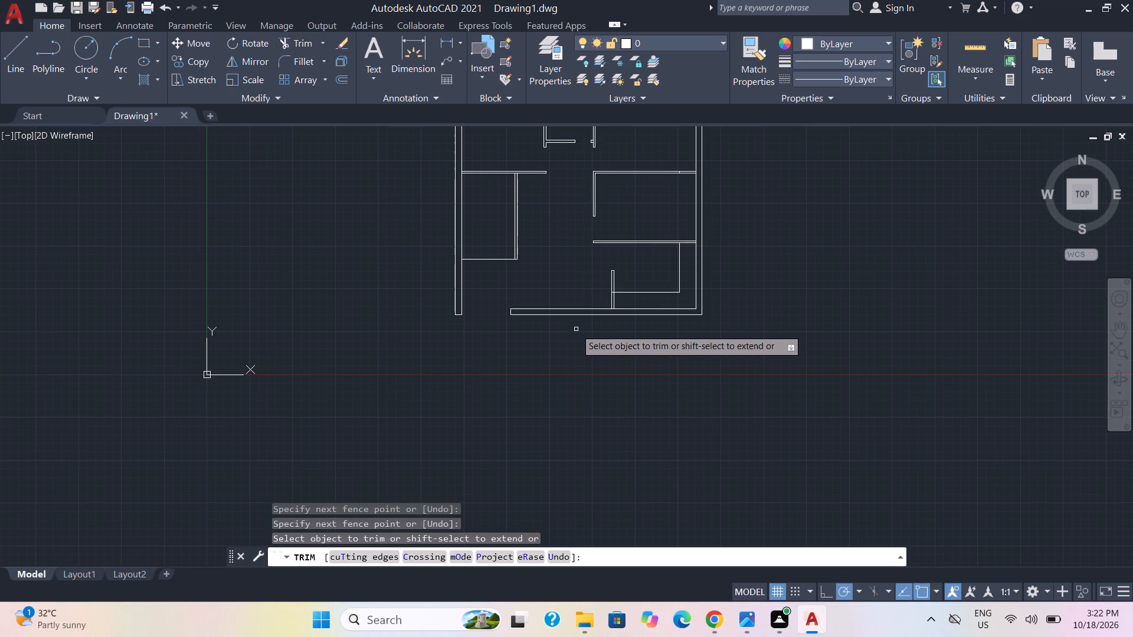
{"action": "middle_click_drag", "start_coordinate": [576, 329], "coordinate": [522, 358]}
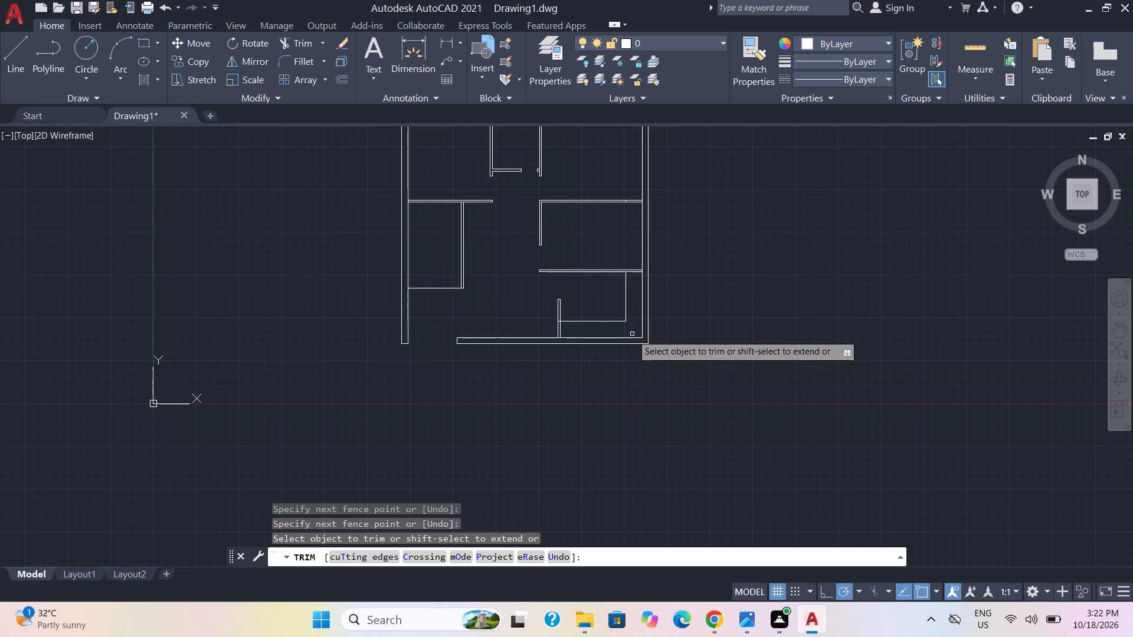
{"action": "middle_click_drag", "start_coordinate": [614, 278], "coordinate": [613, 325]}
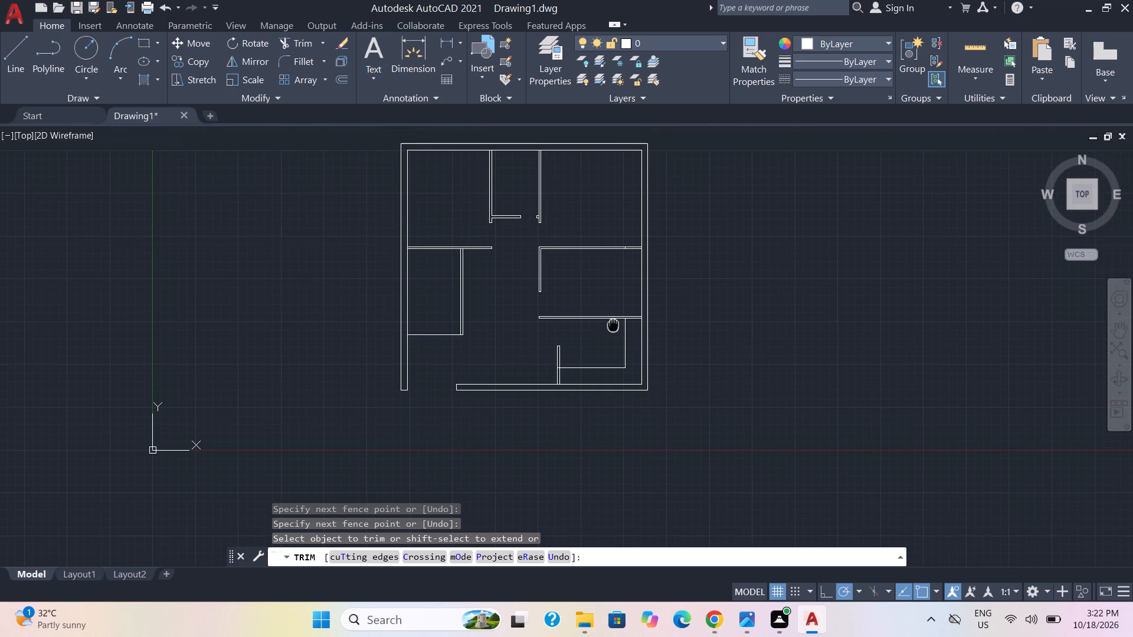
{"action": "middle_click_drag", "start_coordinate": [613, 325], "coordinate": [613, 329]}
{"action": "middle_click_drag", "start_coordinate": [529, 303], "coordinate": [571, 317]}
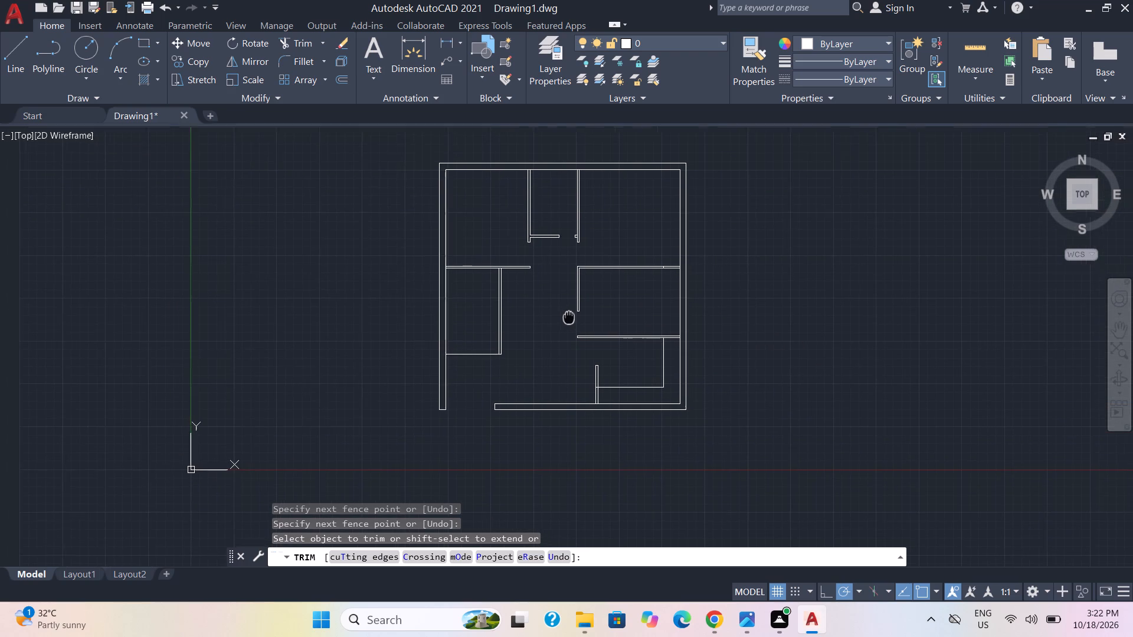
{"action": "middle_click_drag", "start_coordinate": [571, 317], "coordinate": [578, 315]}
{"action": "scroll", "coordinate": [643, 266], "scroll_direction": "up", "scroll_amount": 3}
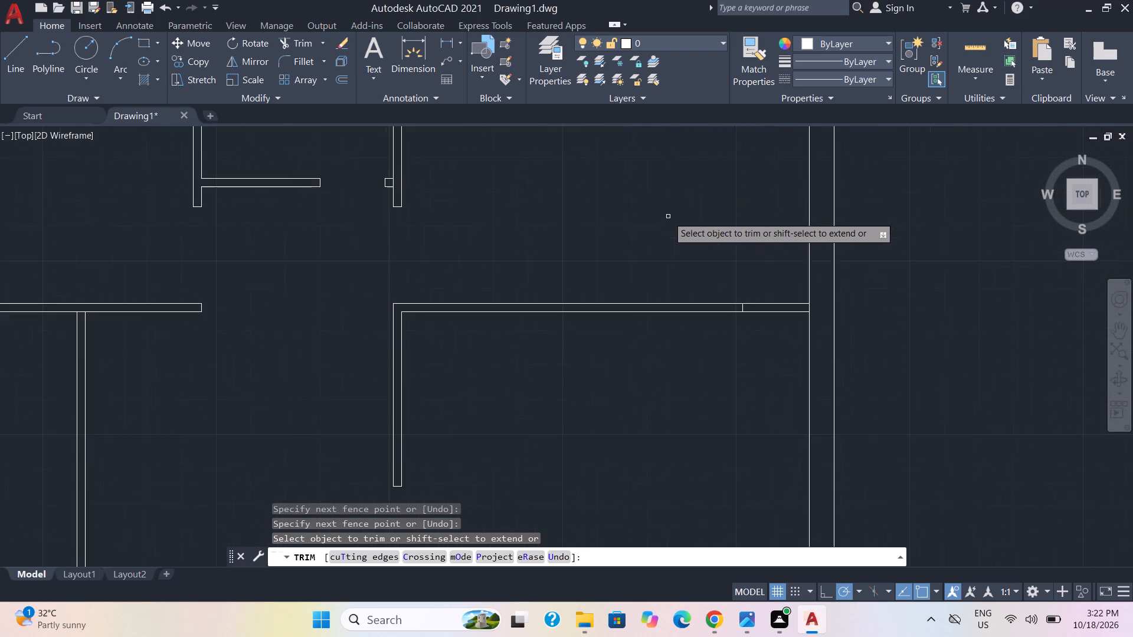
{"action": "key", "text": "Escape"}
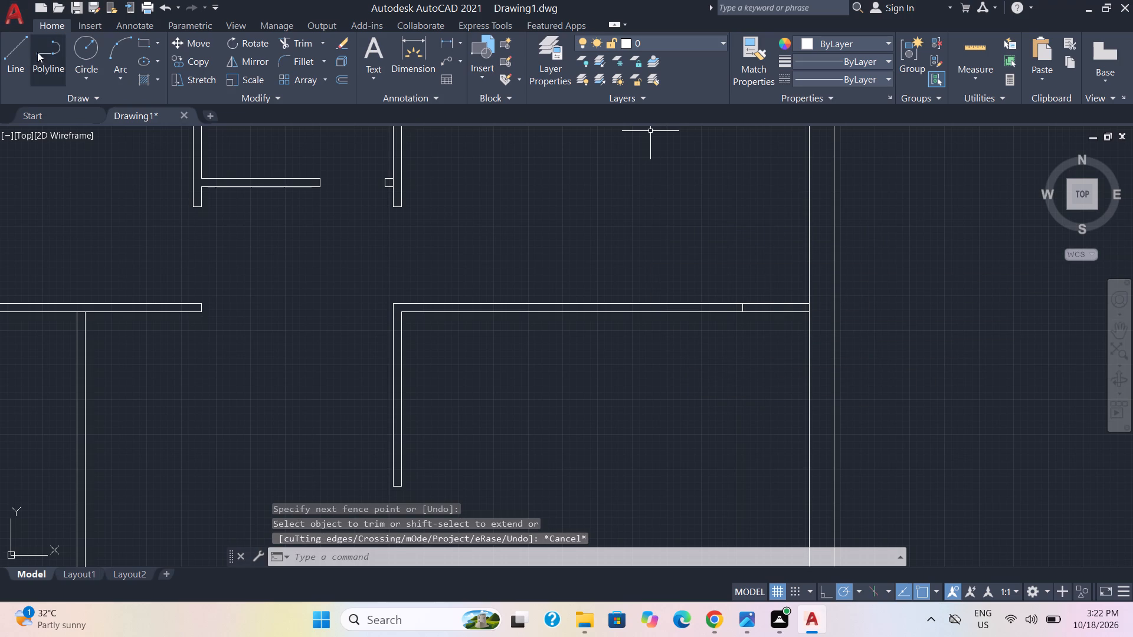
Trim away the short leftover vertical line inside the horizontal partition above the middle right room, near the right exterior wall.
{"action": "left_click", "coordinate": [297, 48]}
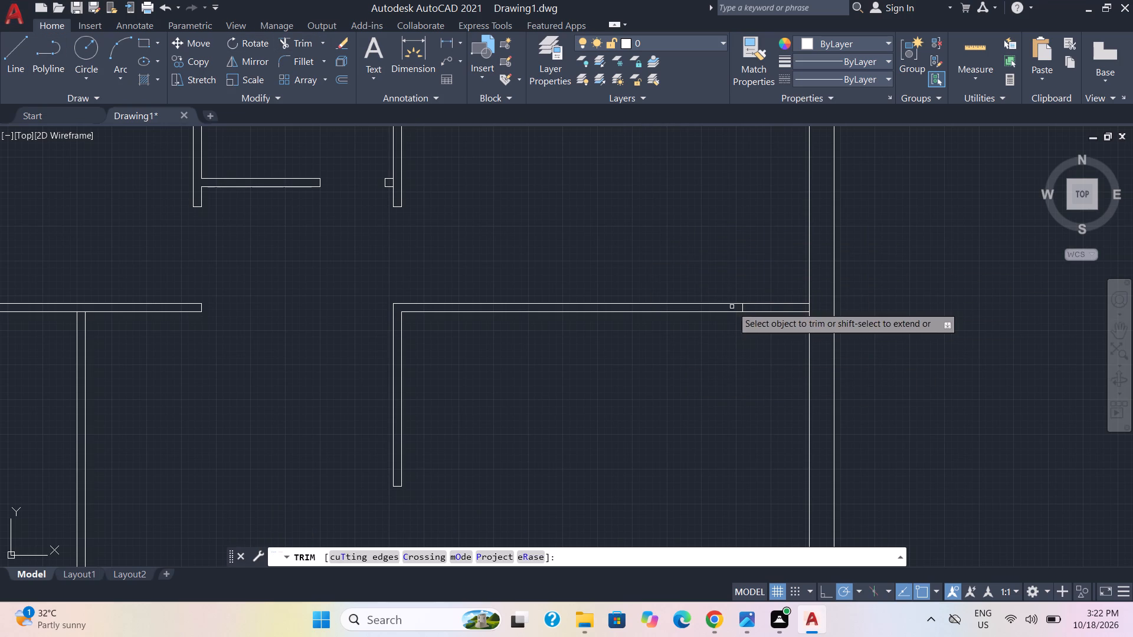
{"action": "scroll", "coordinate": [743, 303], "scroll_direction": "up", "scroll_amount": 1}
{"action": "left_click_drag", "start_coordinate": [744, 311], "coordinate": [710, 311]}
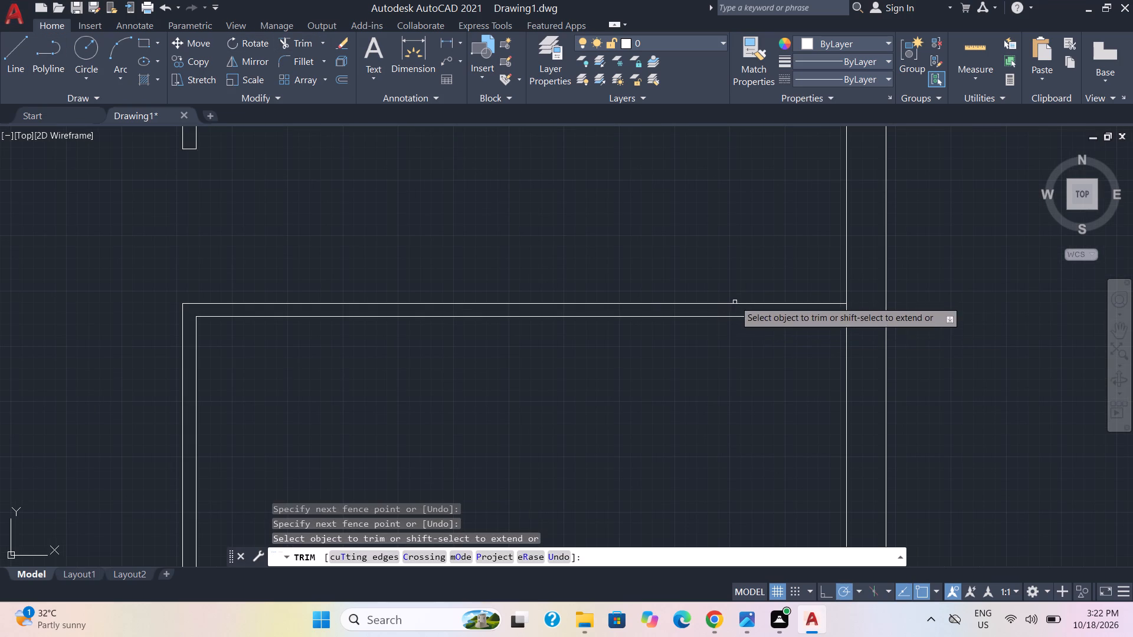
Trim the left exterior wall's inner line between the two lines of the horizontal partition that joins it.
{"action": "scroll", "coordinate": [733, 283], "scroll_direction": "down", "scroll_amount": 3}
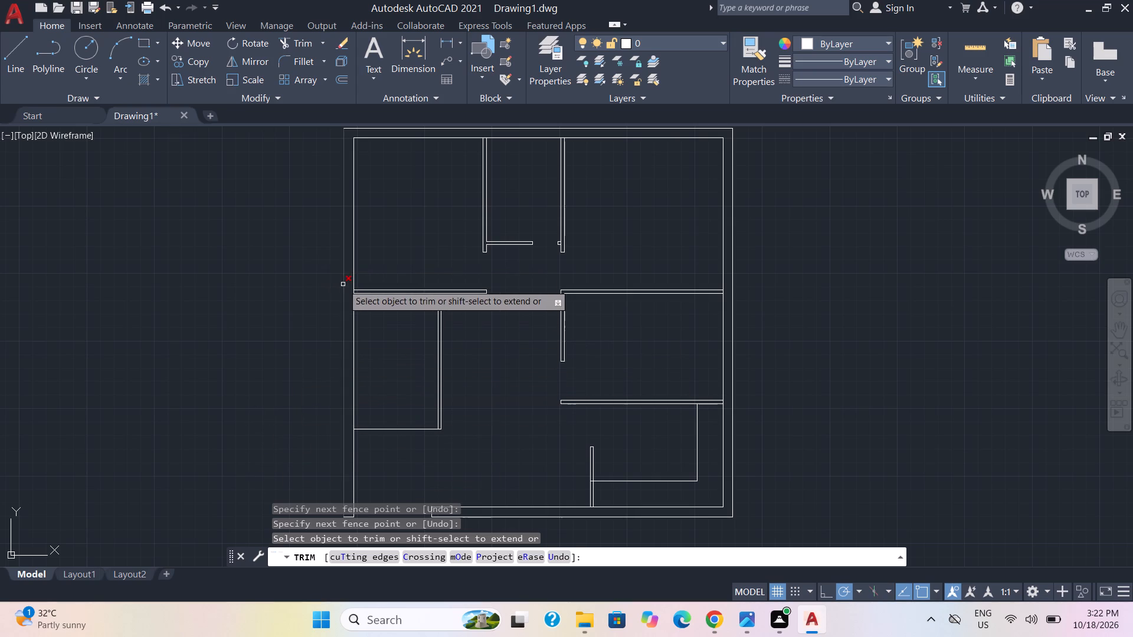
{"action": "scroll", "coordinate": [343, 284], "scroll_direction": "up", "scroll_amount": 5}
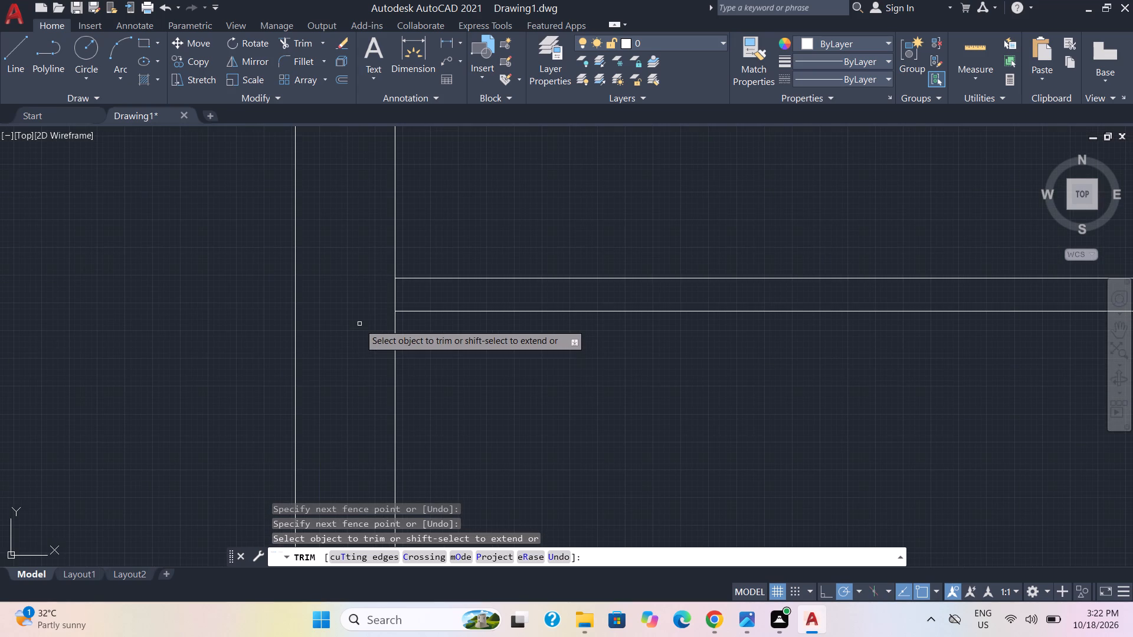
{"action": "left_click_drag", "start_coordinate": [353, 306], "coordinate": [408, 300]}
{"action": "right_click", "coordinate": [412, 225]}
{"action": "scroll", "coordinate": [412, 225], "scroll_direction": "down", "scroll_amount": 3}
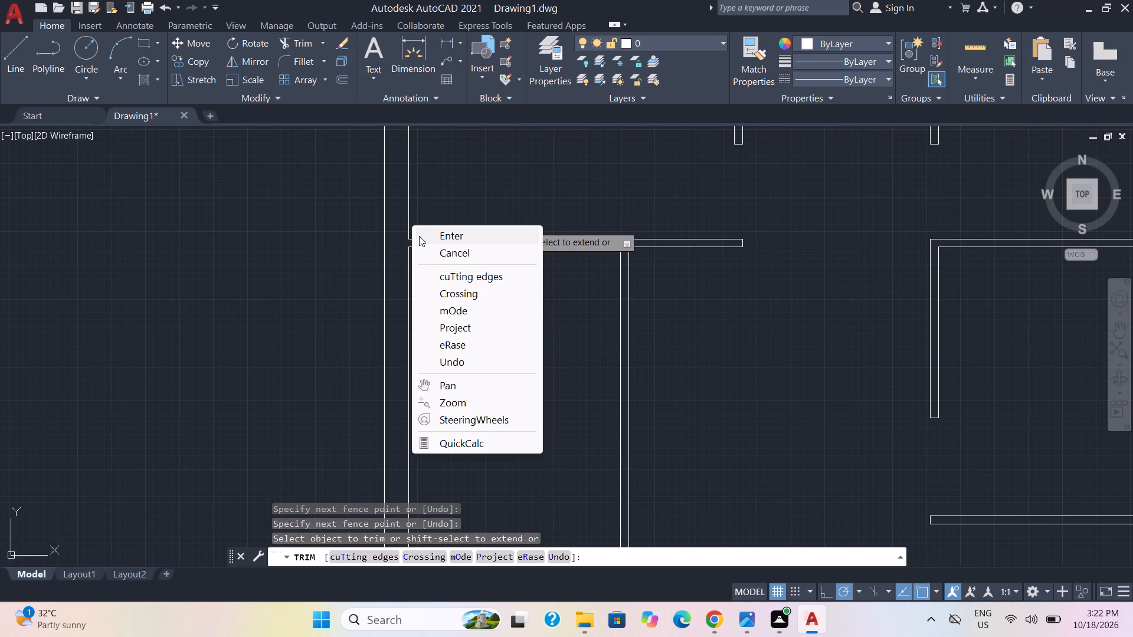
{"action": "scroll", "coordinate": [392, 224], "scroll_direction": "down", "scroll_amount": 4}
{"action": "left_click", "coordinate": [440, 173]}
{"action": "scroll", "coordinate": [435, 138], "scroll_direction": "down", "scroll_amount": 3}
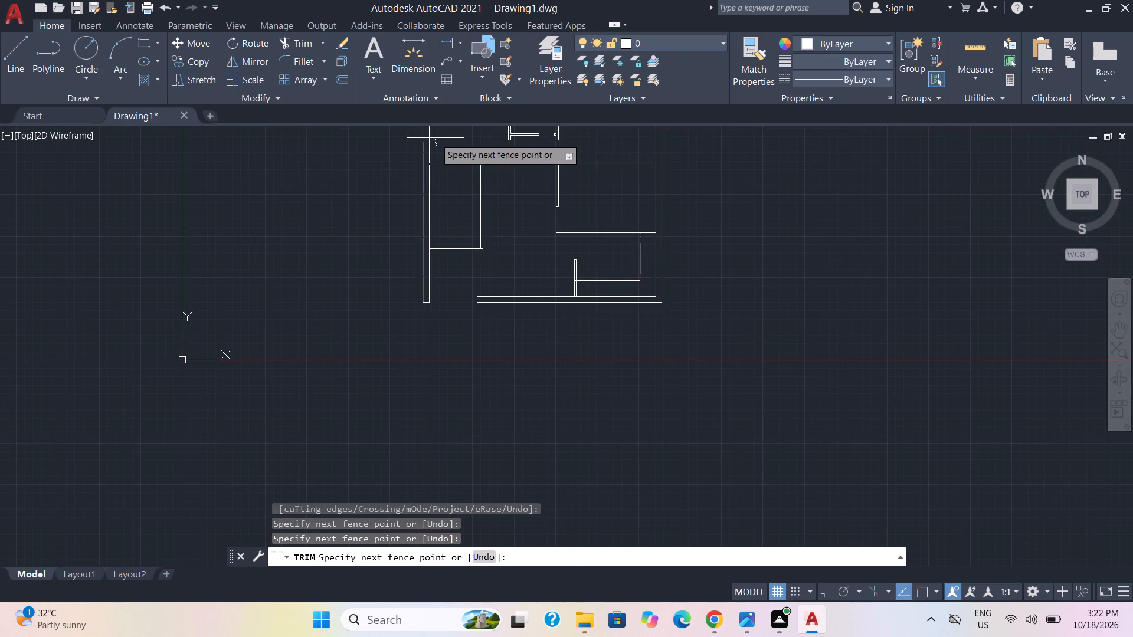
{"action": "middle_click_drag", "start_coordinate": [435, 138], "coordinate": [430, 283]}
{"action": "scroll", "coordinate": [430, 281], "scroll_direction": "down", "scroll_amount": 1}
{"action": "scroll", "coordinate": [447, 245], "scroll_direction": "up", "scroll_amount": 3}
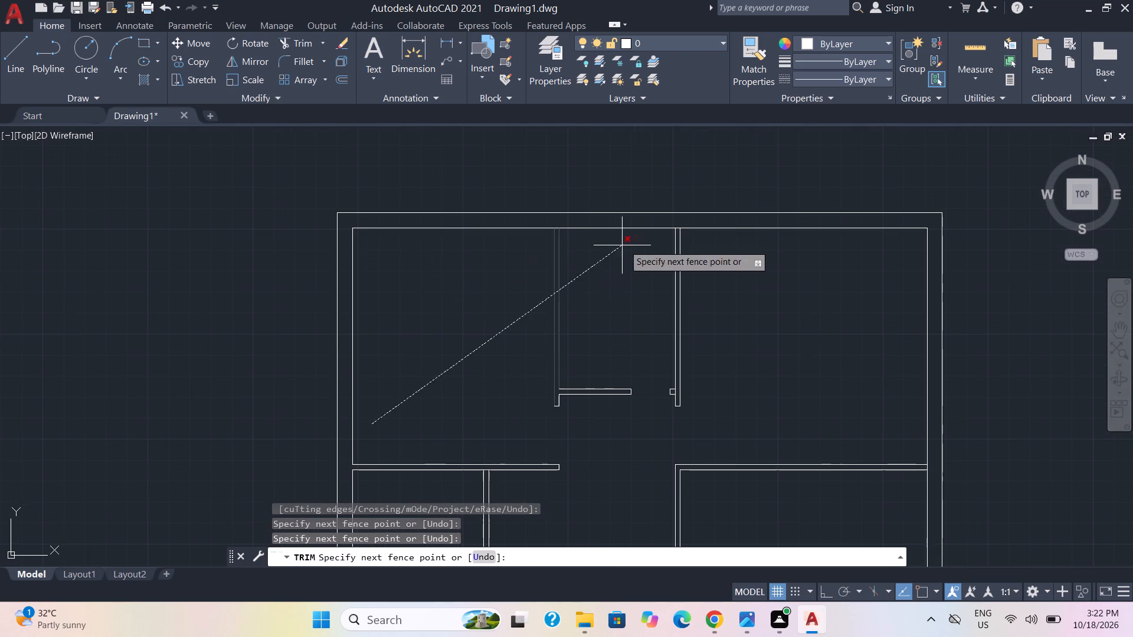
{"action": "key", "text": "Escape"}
Trim the top exterior wall's inner line inside the junctions with the two vertical partitions.
{"action": "left_click", "coordinate": [307, 43]}
{"action": "scroll", "coordinate": [531, 209], "scroll_direction": "up", "scroll_amount": 2}
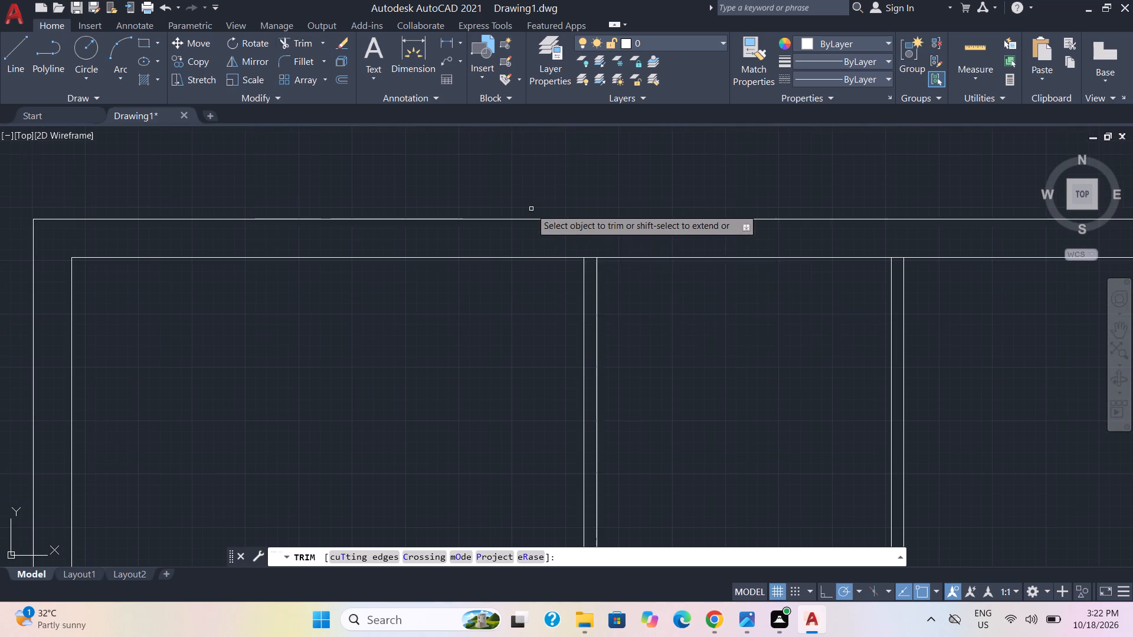
{"action": "left_click_drag", "start_coordinate": [590, 252], "coordinate": [588, 262]}
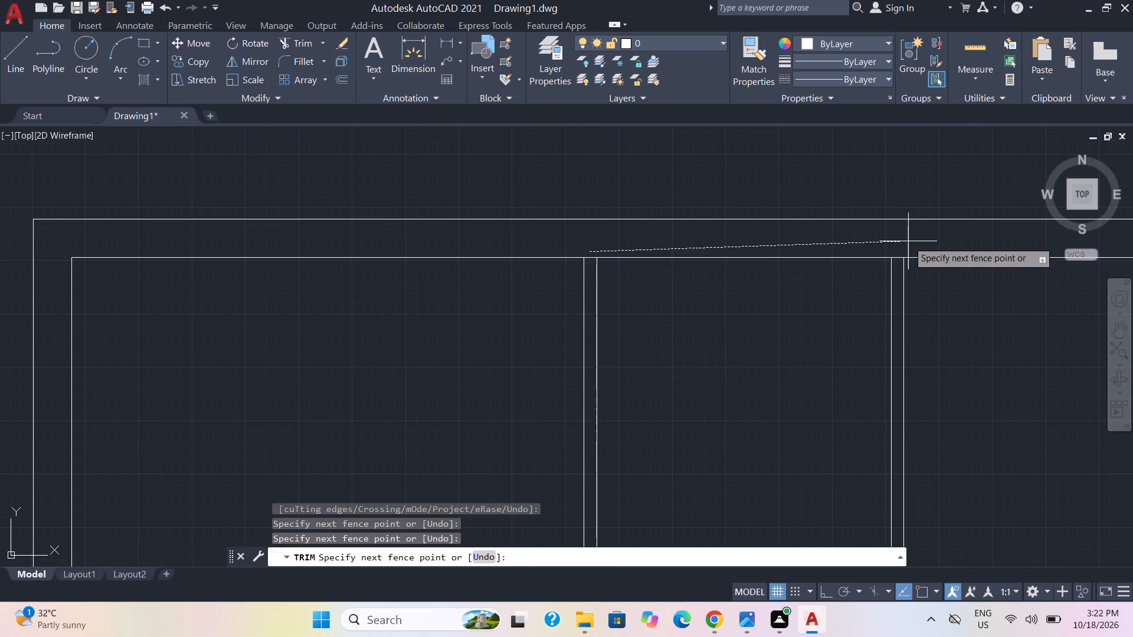
{"action": "left_click", "coordinate": [592, 275]}
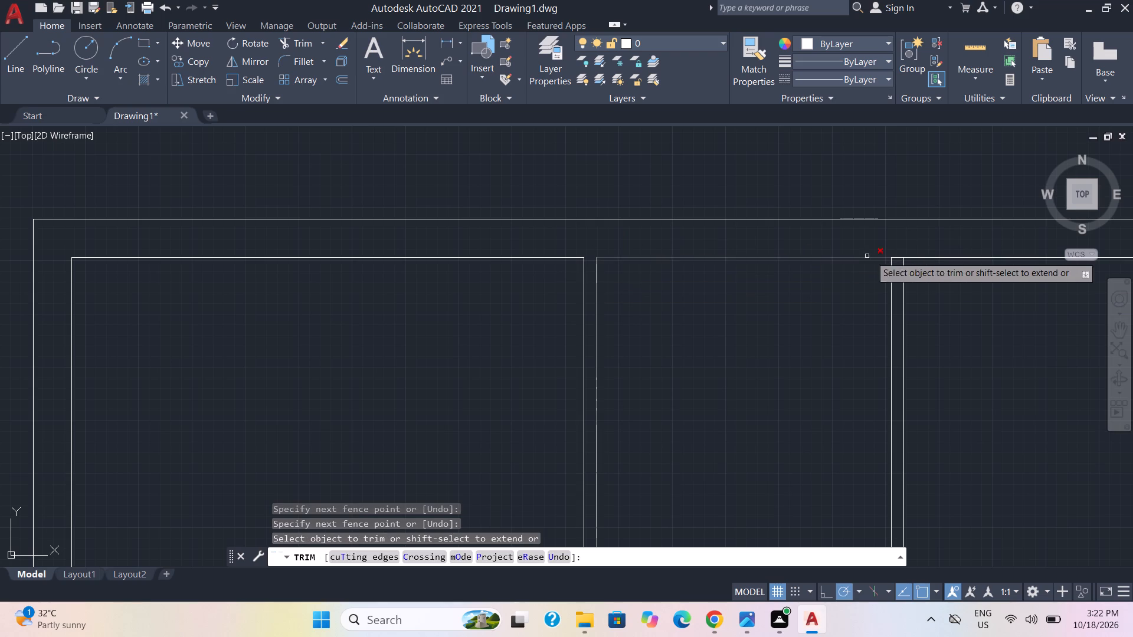
{"action": "left_click_drag", "start_coordinate": [895, 251], "coordinate": [895, 270]}
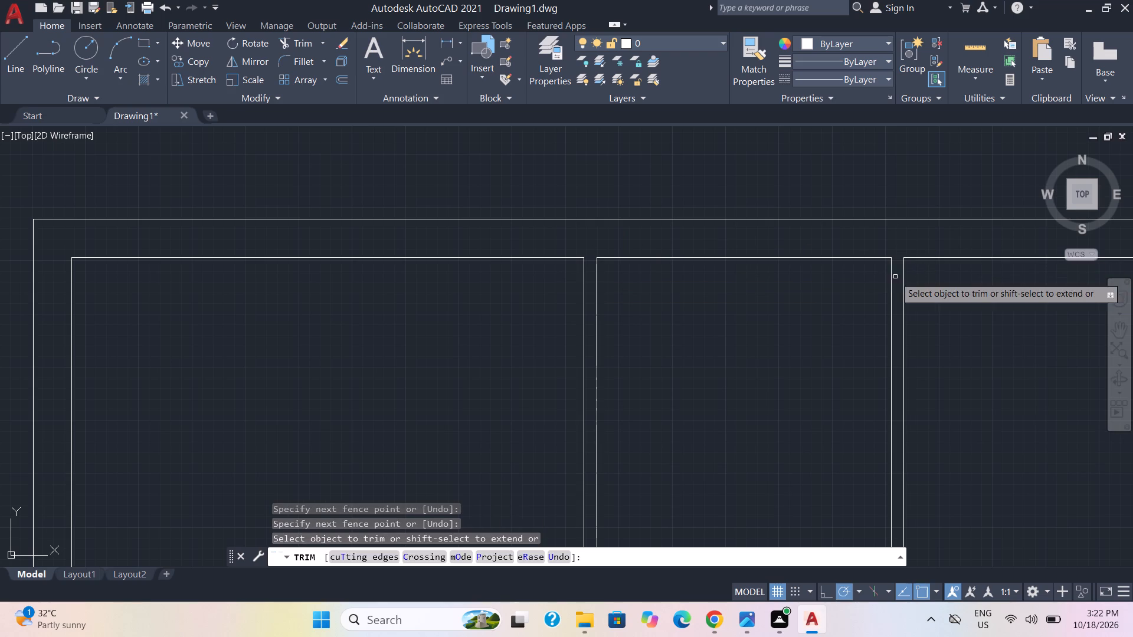
Trim the right exterior wall's inner line inside the junctions with the partitions above and below the middle right room.
{"action": "scroll", "coordinate": [907, 258], "scroll_direction": "down", "scroll_amount": 2}
{"action": "middle_click_drag", "start_coordinate": [919, 321], "coordinate": [670, 275]}
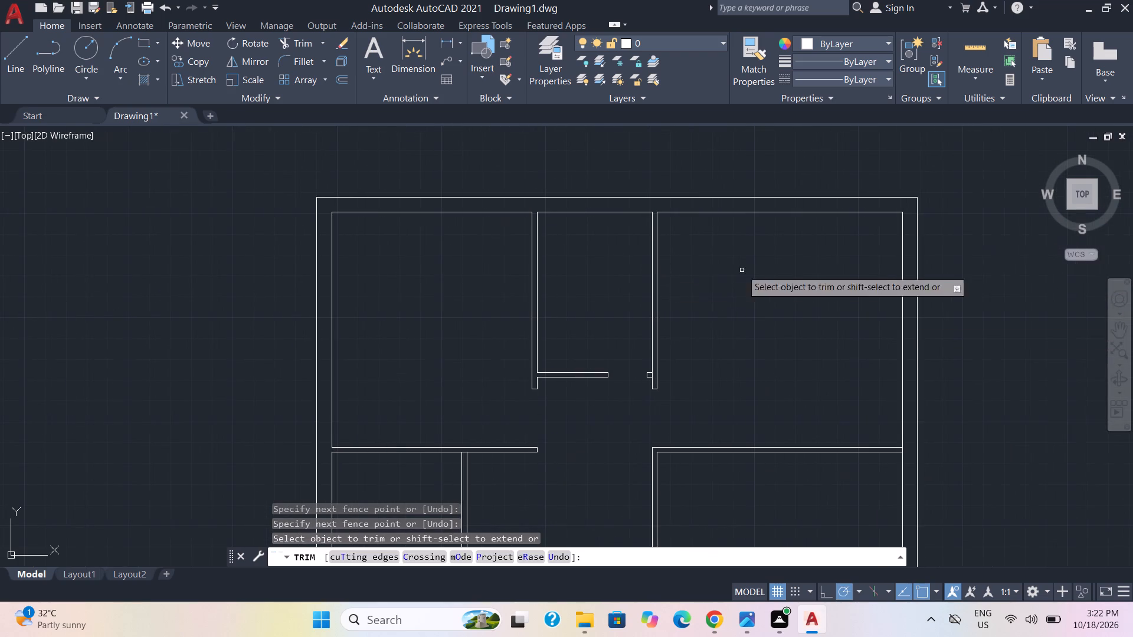
{"action": "middle_click_drag", "start_coordinate": [882, 438], "coordinate": [831, 249]}
{"action": "scroll", "coordinate": [831, 242], "scroll_direction": "down", "scroll_amount": 1}
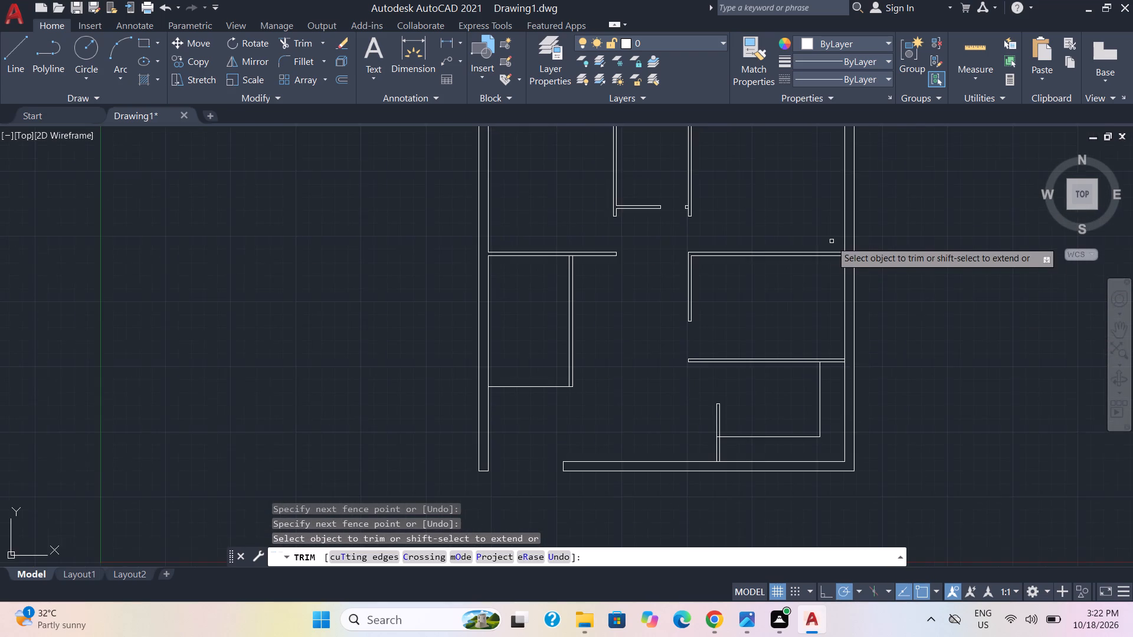
{"action": "scroll", "coordinate": [841, 248], "scroll_direction": "up", "scroll_amount": 5}
{"action": "left_click_drag", "start_coordinate": [817, 249], "coordinate": [710, 261]}
{"action": "scroll", "coordinate": [777, 264], "scroll_direction": "down", "scroll_amount": 4}
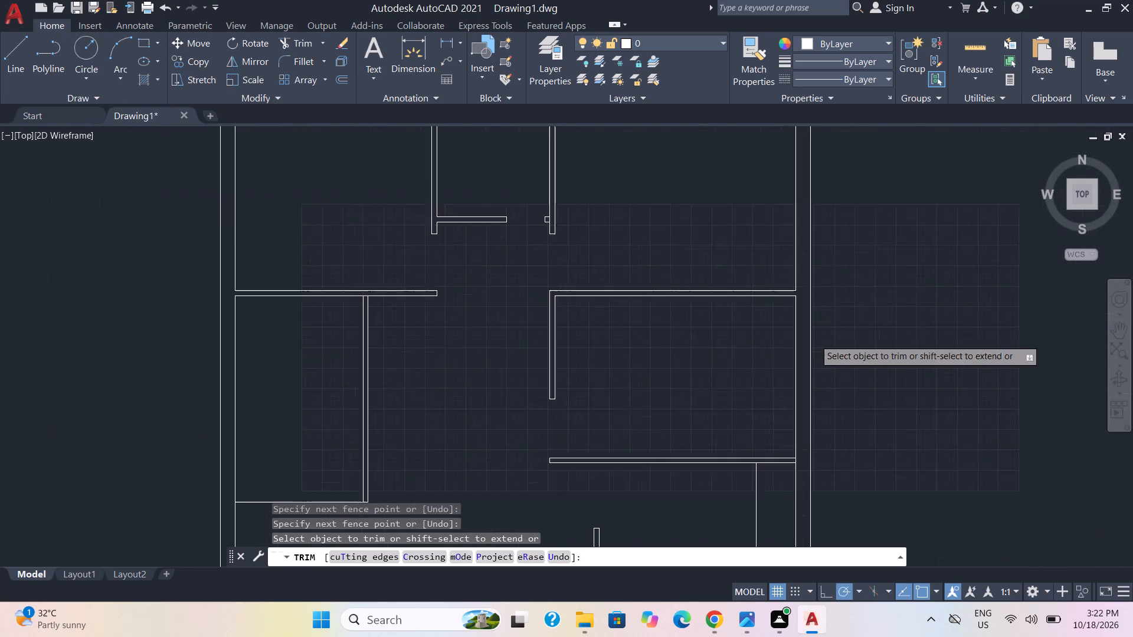
{"action": "scroll", "coordinate": [785, 442], "scroll_direction": "down", "scroll_amount": 1}
{"action": "middle_click_drag", "start_coordinate": [784, 444], "coordinate": [785, 296]}
{"action": "scroll", "coordinate": [788, 299], "scroll_direction": "up", "scroll_amount": 5}
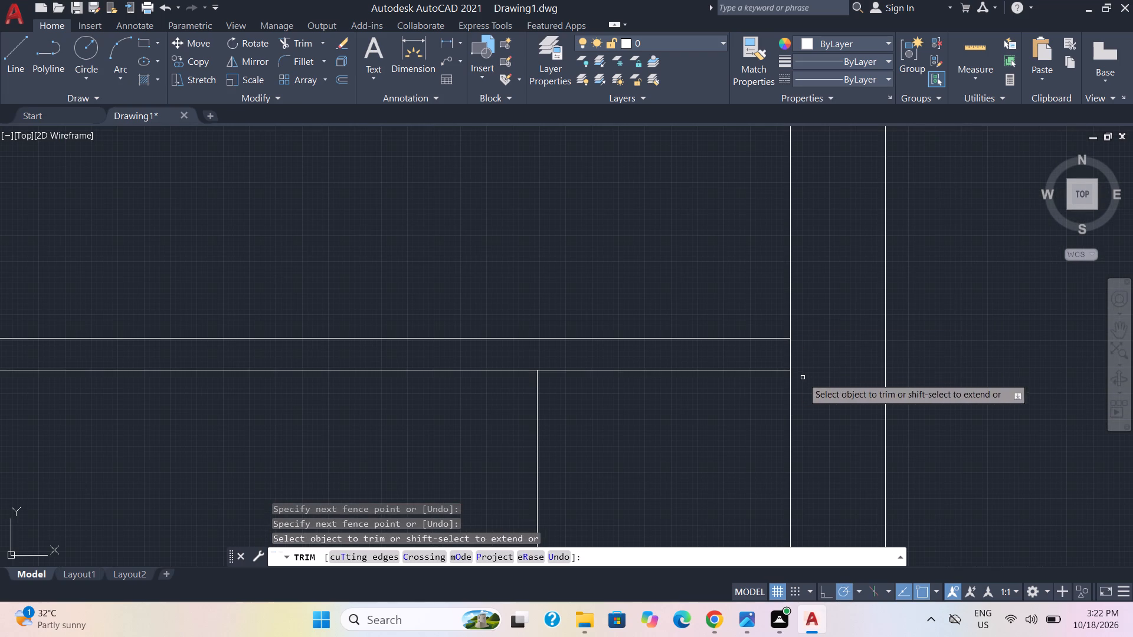
{"action": "left_click_drag", "start_coordinate": [805, 367], "coordinate": [742, 367]}
Trim the bottom exterior wall's inner line inside the junction with the short vertical partition.
{"action": "scroll", "coordinate": [771, 335], "scroll_direction": "down", "scroll_amount": 4}
{"action": "middle_click_drag", "start_coordinate": [666, 492], "coordinate": [675, 389]}
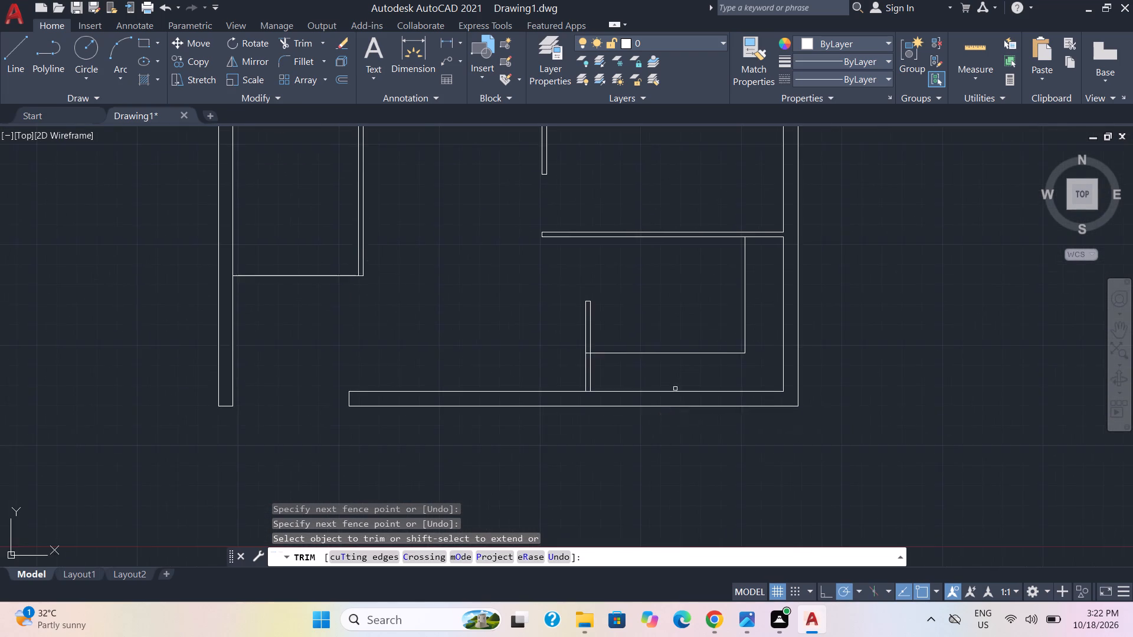
{"action": "scroll", "coordinate": [578, 400], "scroll_direction": "up", "scroll_amount": 4}
{"action": "left_click_drag", "start_coordinate": [603, 404], "coordinate": [624, 359]}
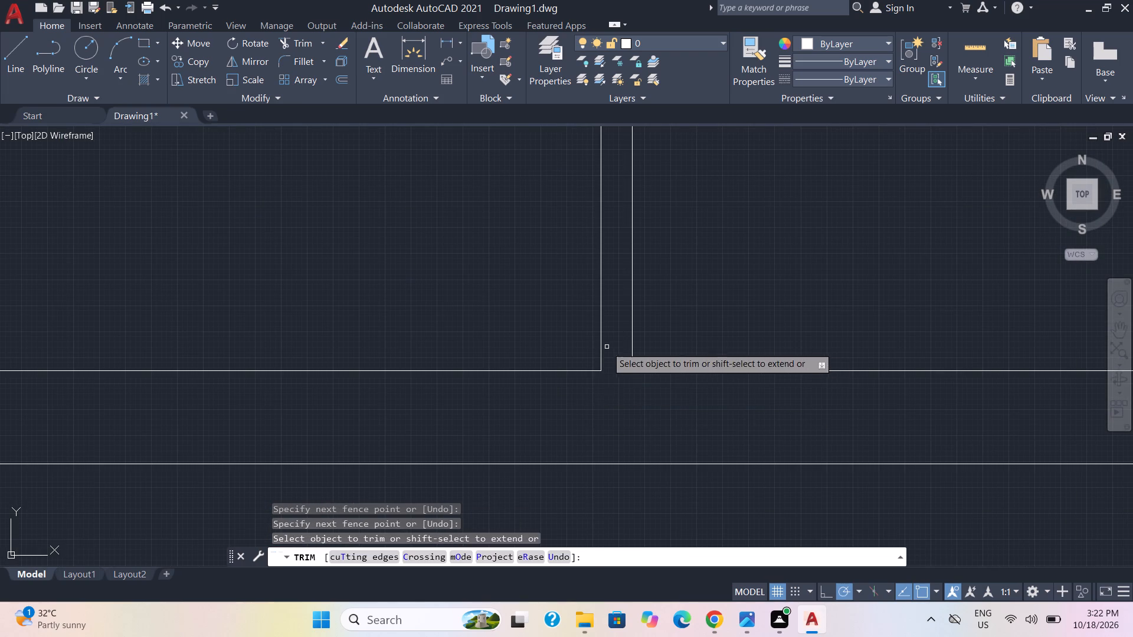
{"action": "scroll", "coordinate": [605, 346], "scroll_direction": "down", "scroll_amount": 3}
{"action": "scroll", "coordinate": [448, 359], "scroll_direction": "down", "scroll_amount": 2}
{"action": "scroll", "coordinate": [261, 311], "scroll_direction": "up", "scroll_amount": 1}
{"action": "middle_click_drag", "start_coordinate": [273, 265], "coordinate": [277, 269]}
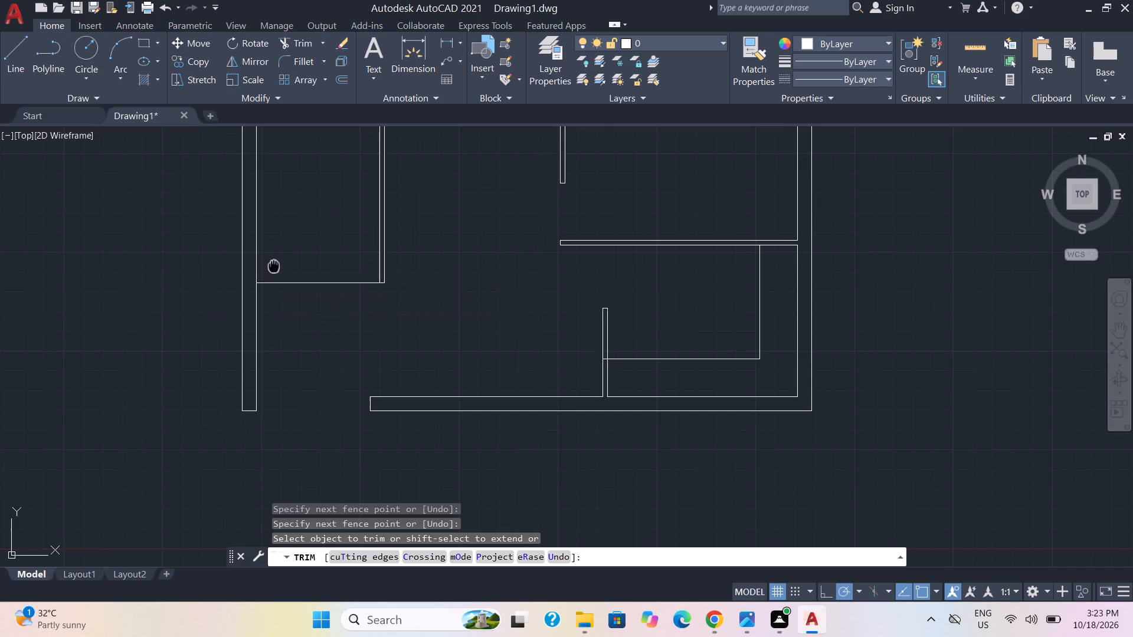
Draw a line across the short horizontal partition between the two upper vertical partitions, about 2'-10" from the opposite stub.
{"action": "middle_click_drag", "start_coordinate": [277, 269], "coordinate": [342, 399]}
{"action": "scroll", "coordinate": [320, 353], "scroll_direction": "down", "scroll_amount": 1}
{"action": "scroll", "coordinate": [338, 287], "scroll_direction": "up", "scroll_amount": 1}
{"action": "scroll", "coordinate": [337, 257], "scroll_direction": "down", "scroll_amount": 2}
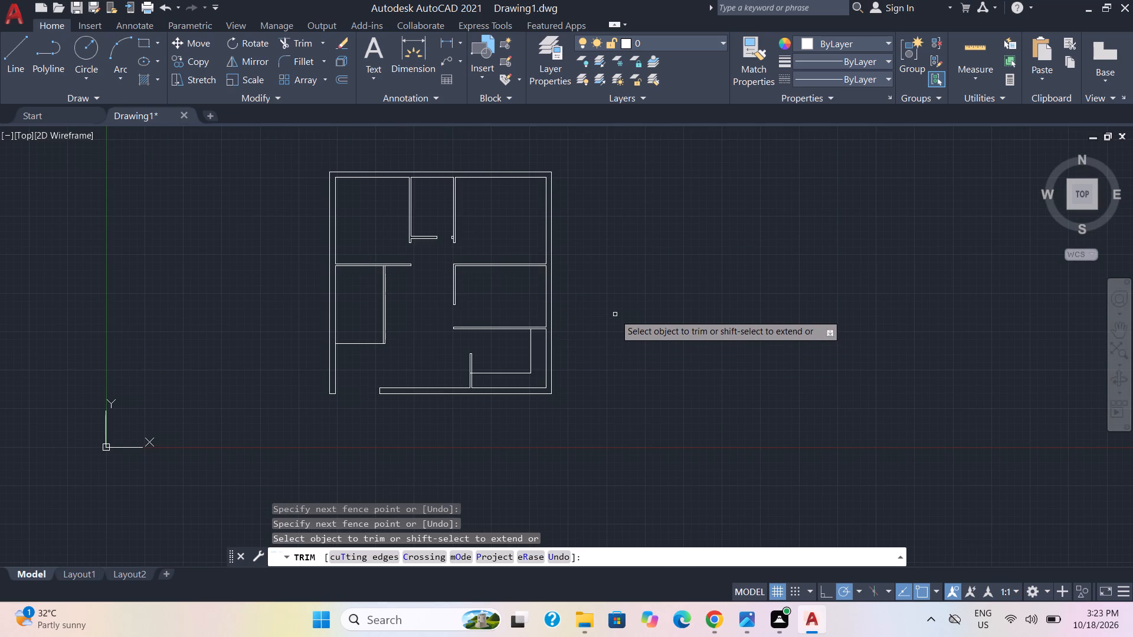
{"action": "scroll", "coordinate": [378, 264], "scroll_direction": "up", "scroll_amount": 3}
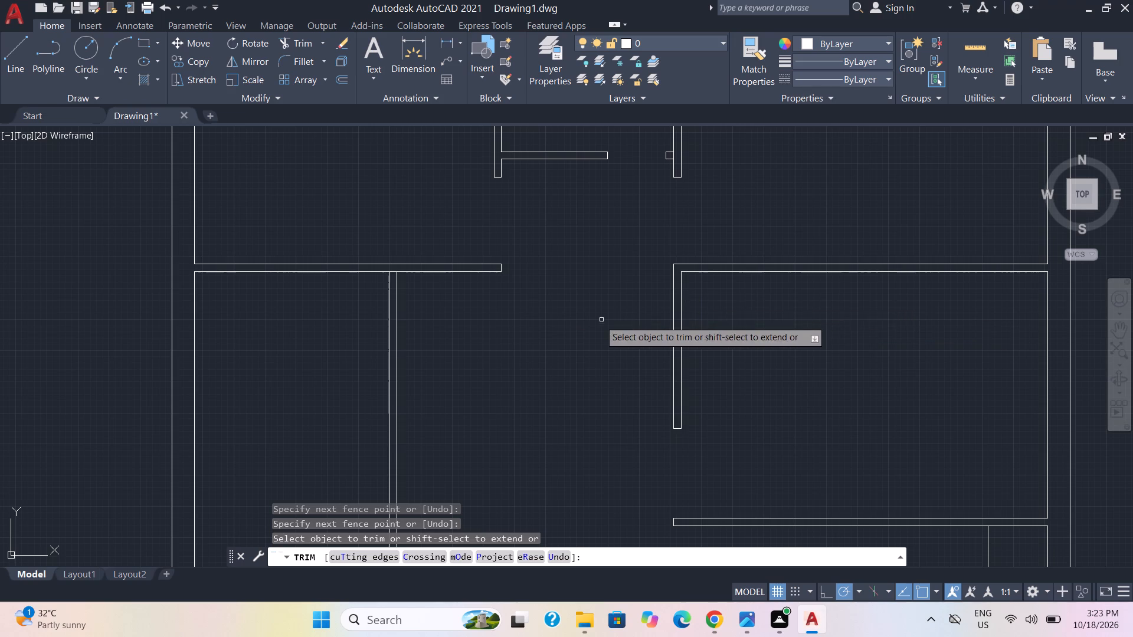
{"action": "scroll", "coordinate": [518, 209], "scroll_direction": "down", "scroll_amount": 3}
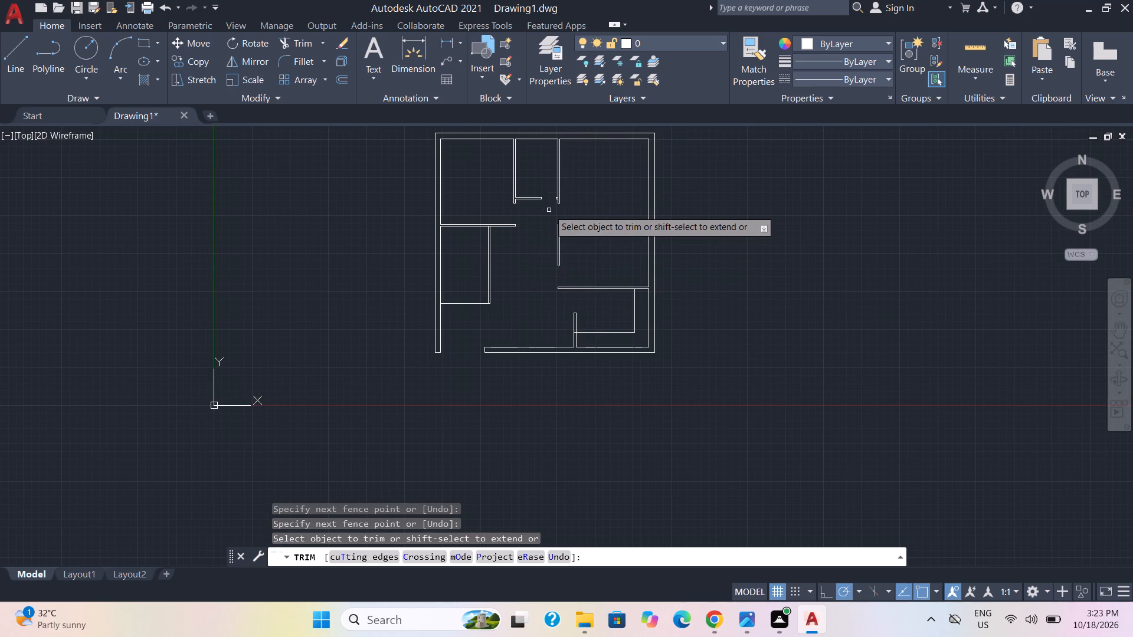
{"action": "scroll", "coordinate": [549, 210], "scroll_direction": "up", "scroll_amount": 4}
{"action": "middle_click_drag", "start_coordinate": [535, 218], "coordinate": [522, 405]}
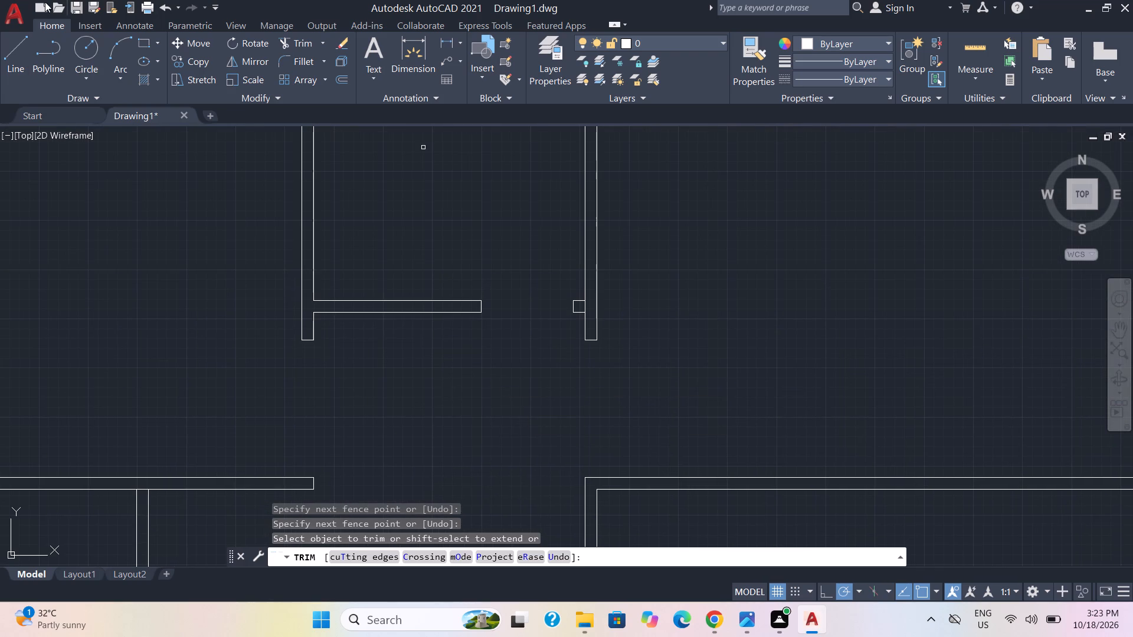
{"action": "left_click", "coordinate": [6, 61]}
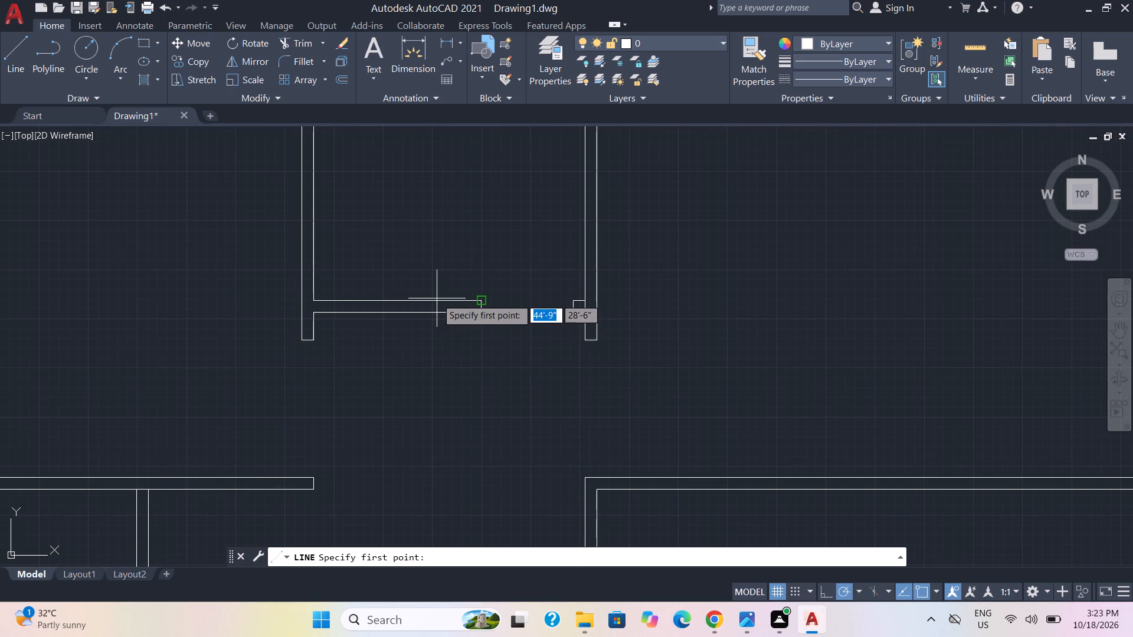
{"action": "left_click", "coordinate": [438, 302]}
{"action": "left_click_drag", "start_coordinate": [438, 301], "coordinate": [438, 308]}
{"action": "left_click", "coordinate": [438, 317]}
{"action": "left_click", "coordinate": [440, 313]}
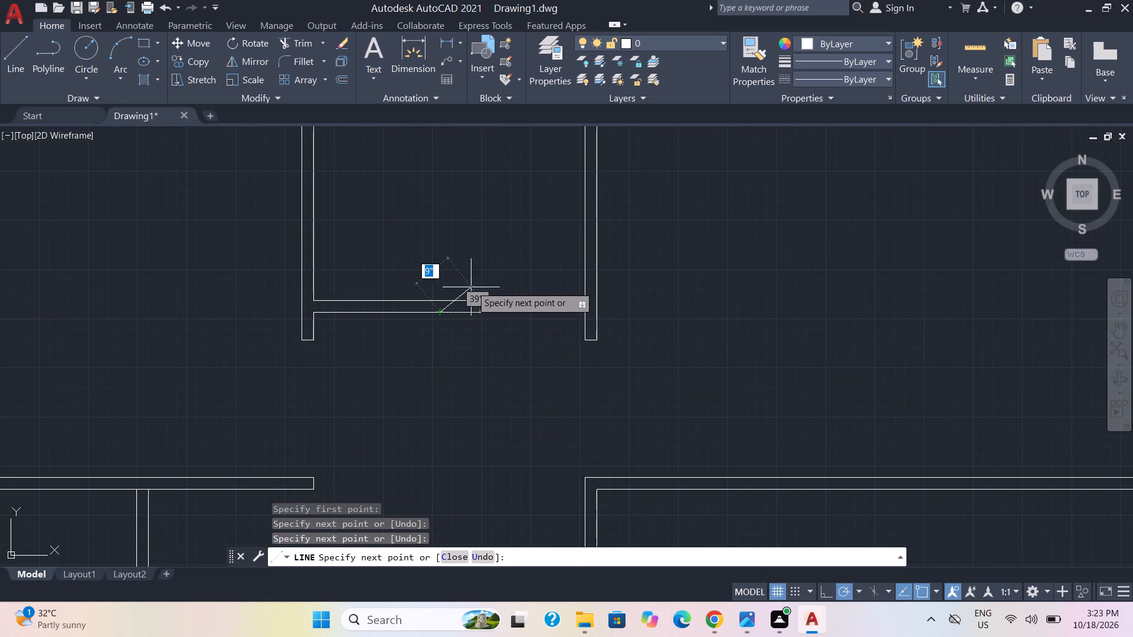
{"action": "double_click", "coordinate": [441, 299]}
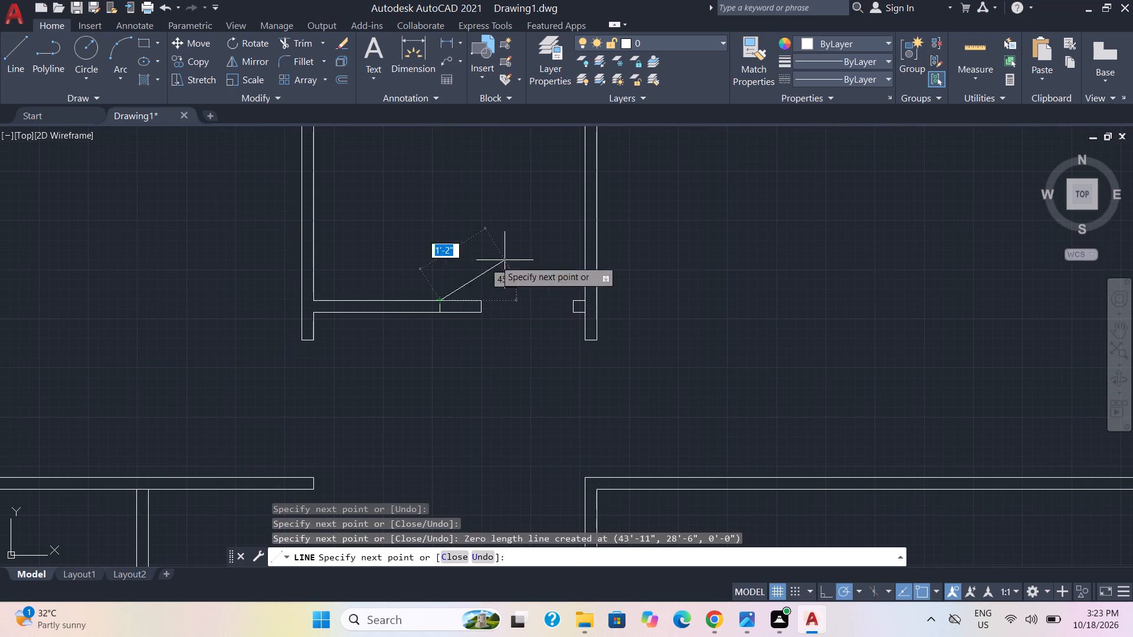
{"action": "key", "text": "Escape"}
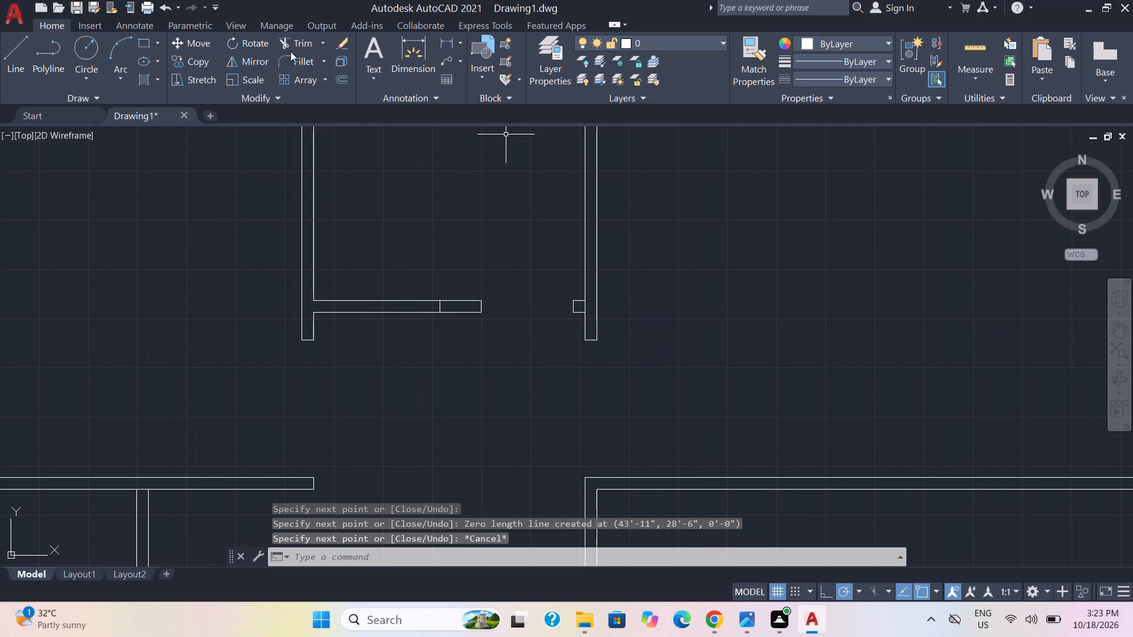
Trim away the short partition's end beyond the new line and erase the tiny leftover line fragment.
{"action": "left_click", "coordinate": [294, 38]}
{"action": "left_click_drag", "start_coordinate": [445, 314], "coordinate": [466, 289]}
{"action": "left_click_drag", "start_coordinate": [466, 289], "coordinate": [466, 321]}
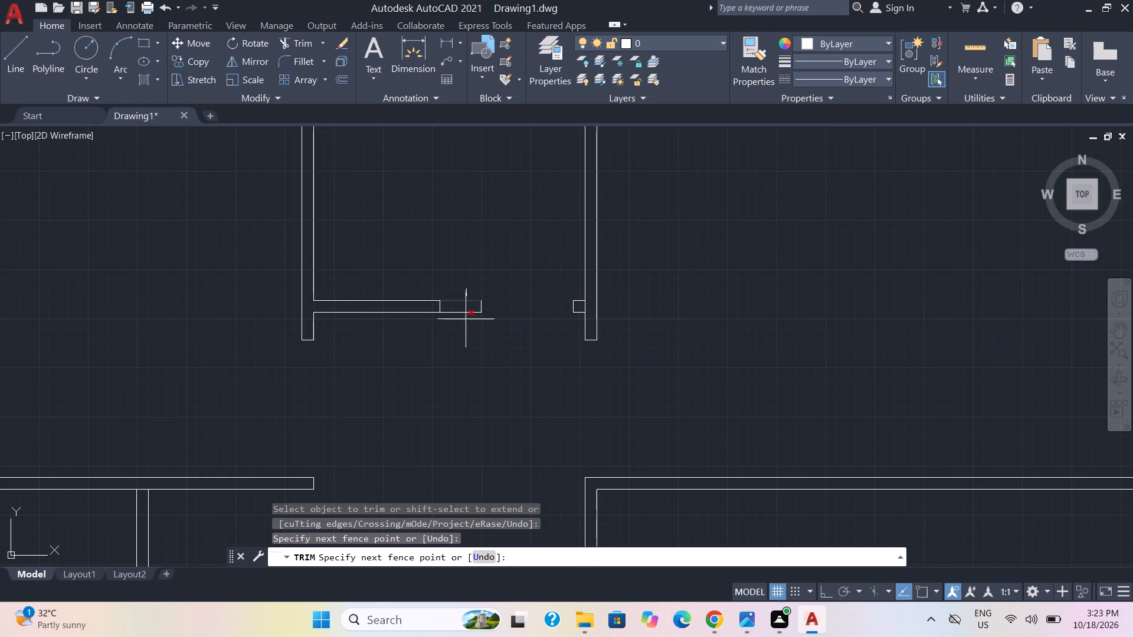
{"action": "left_click_drag", "start_coordinate": [466, 321], "coordinate": [464, 342]}
{"action": "left_click_drag", "start_coordinate": [467, 307], "coordinate": [515, 319]}
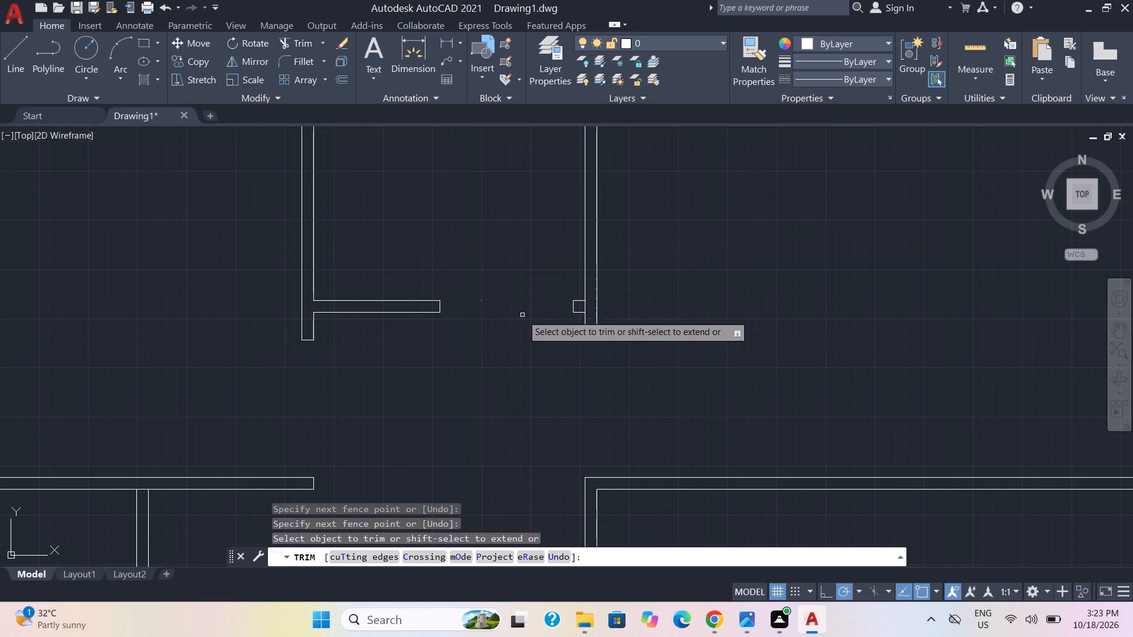
{"action": "key", "text": "Escape"}
{"action": "left_click_drag", "start_coordinate": [522, 323], "coordinate": [491, 286]}
{"action": "left_click", "coordinate": [473, 271]}
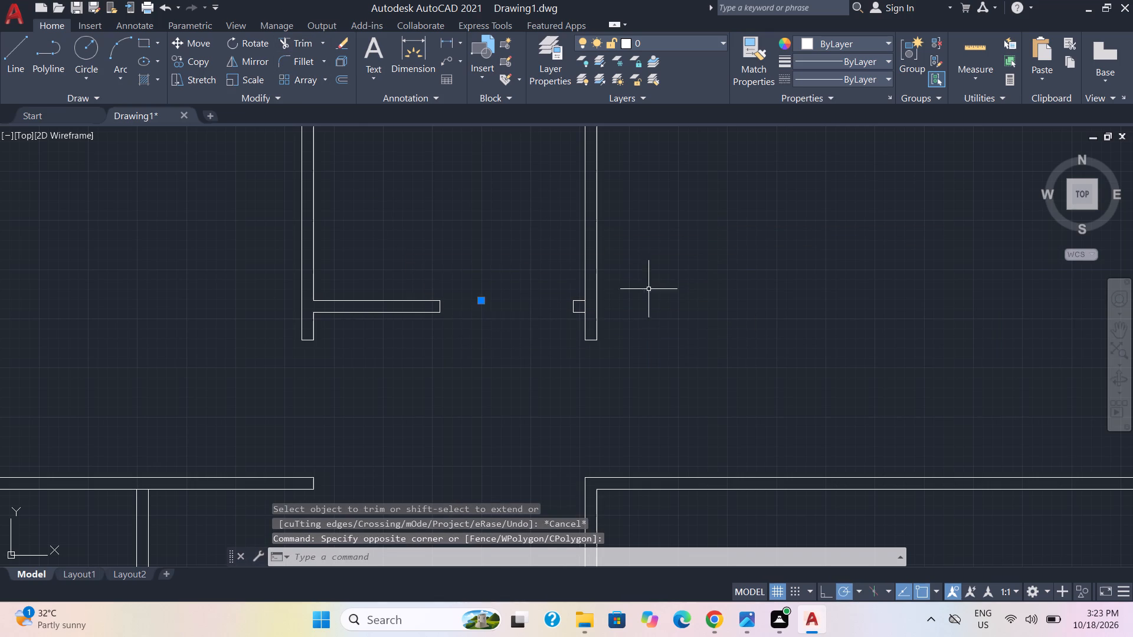
{"action": "key", "text": "Delete"}
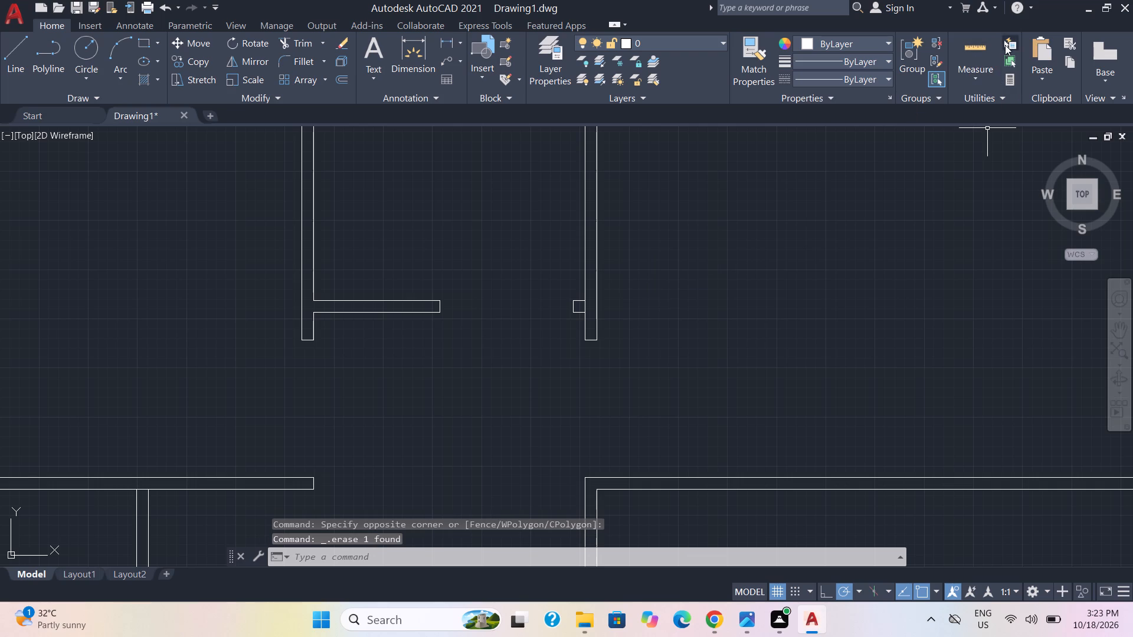
Measure the opening between the shortened partition and the opposite stub.
{"action": "left_click", "coordinate": [971, 55]}
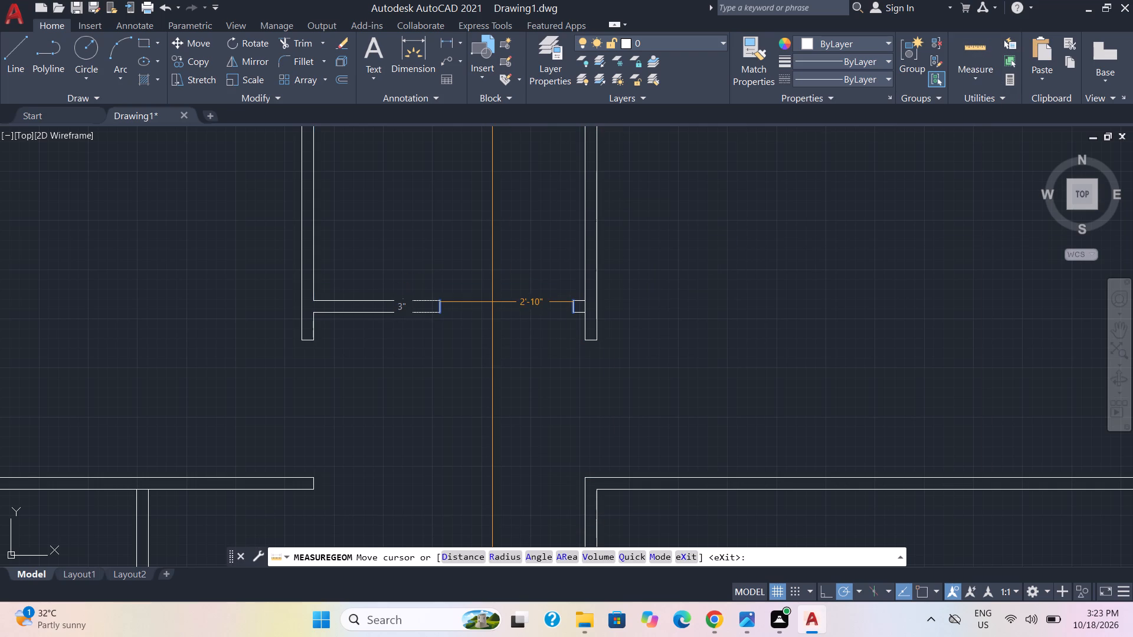
{"action": "key", "text": "Escape"}
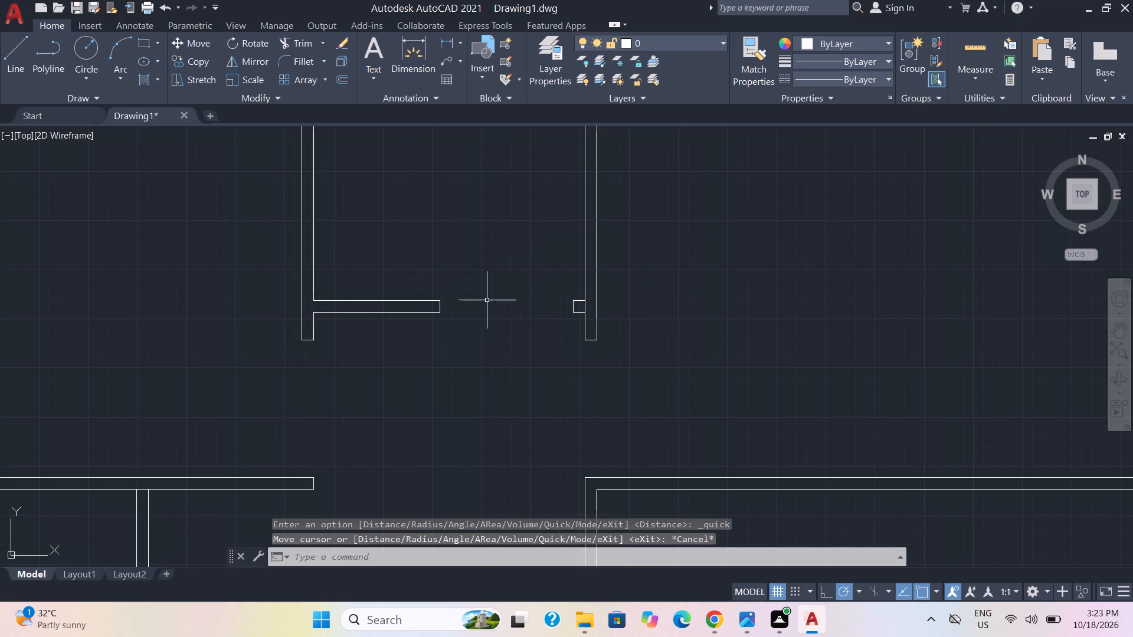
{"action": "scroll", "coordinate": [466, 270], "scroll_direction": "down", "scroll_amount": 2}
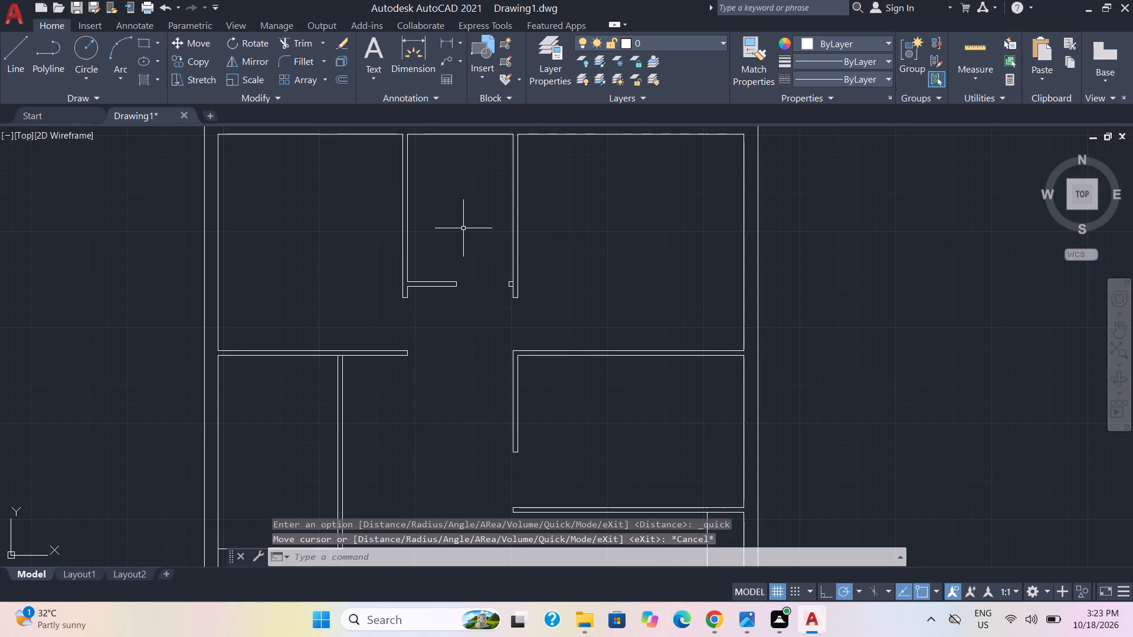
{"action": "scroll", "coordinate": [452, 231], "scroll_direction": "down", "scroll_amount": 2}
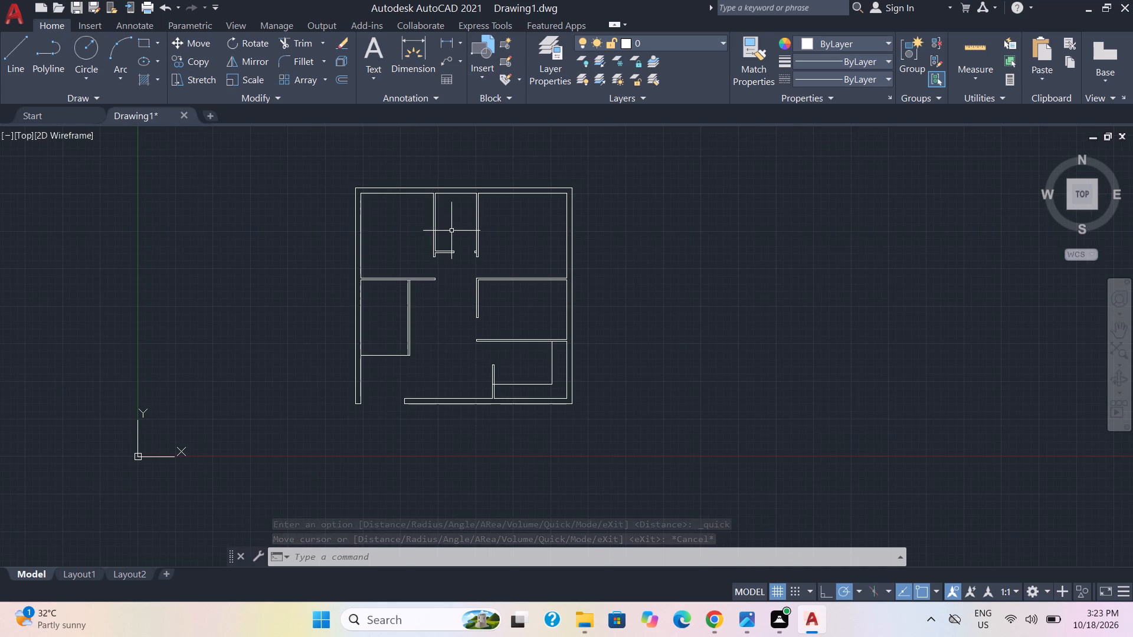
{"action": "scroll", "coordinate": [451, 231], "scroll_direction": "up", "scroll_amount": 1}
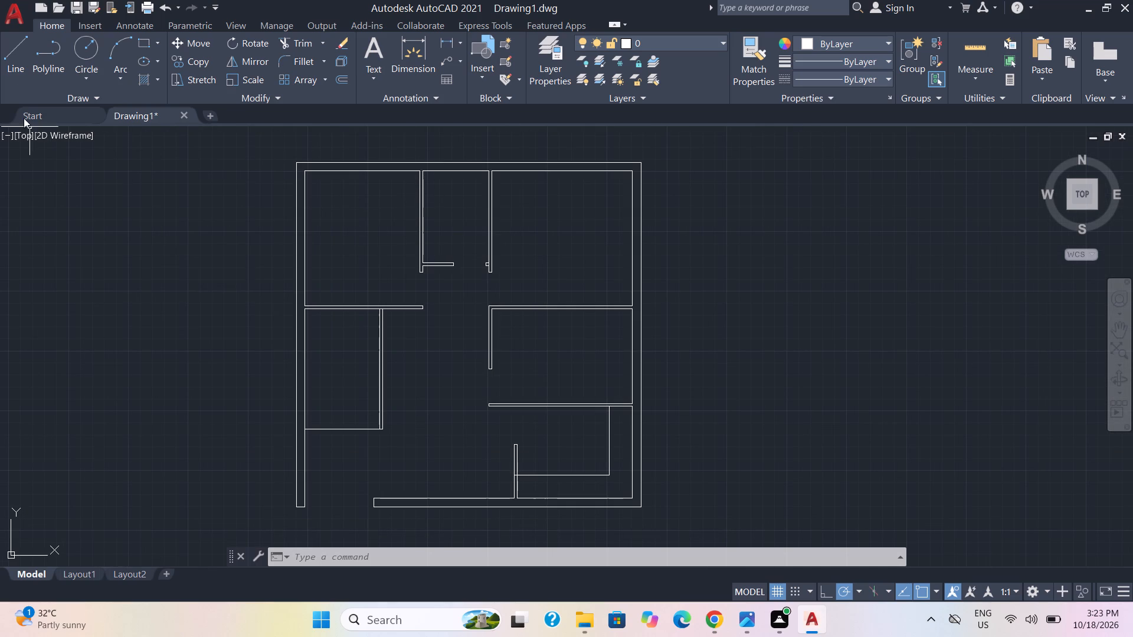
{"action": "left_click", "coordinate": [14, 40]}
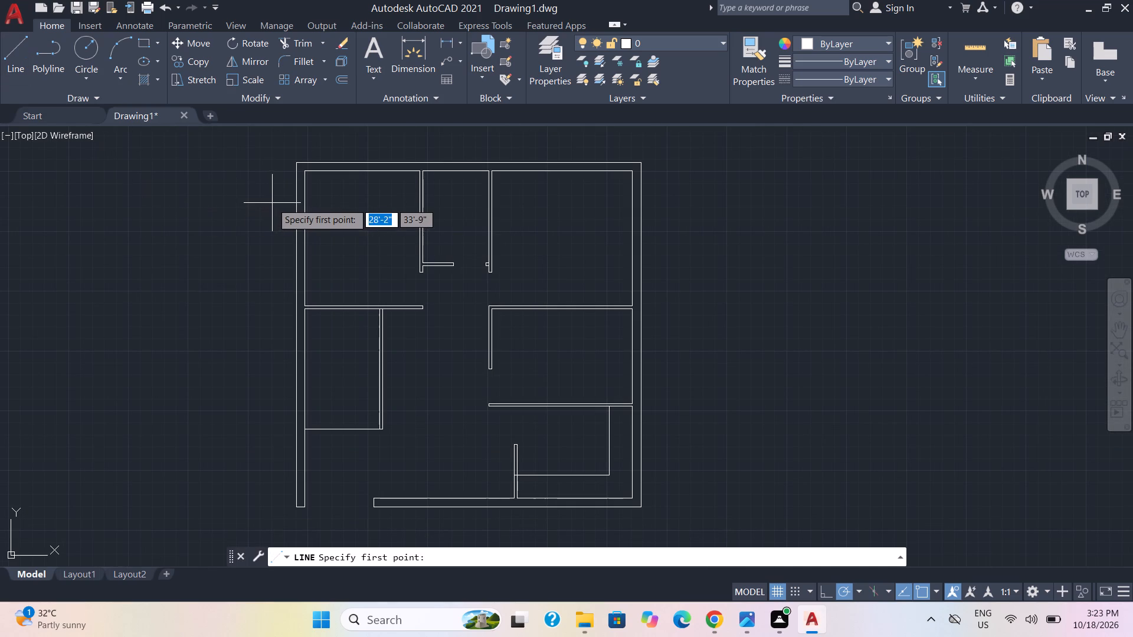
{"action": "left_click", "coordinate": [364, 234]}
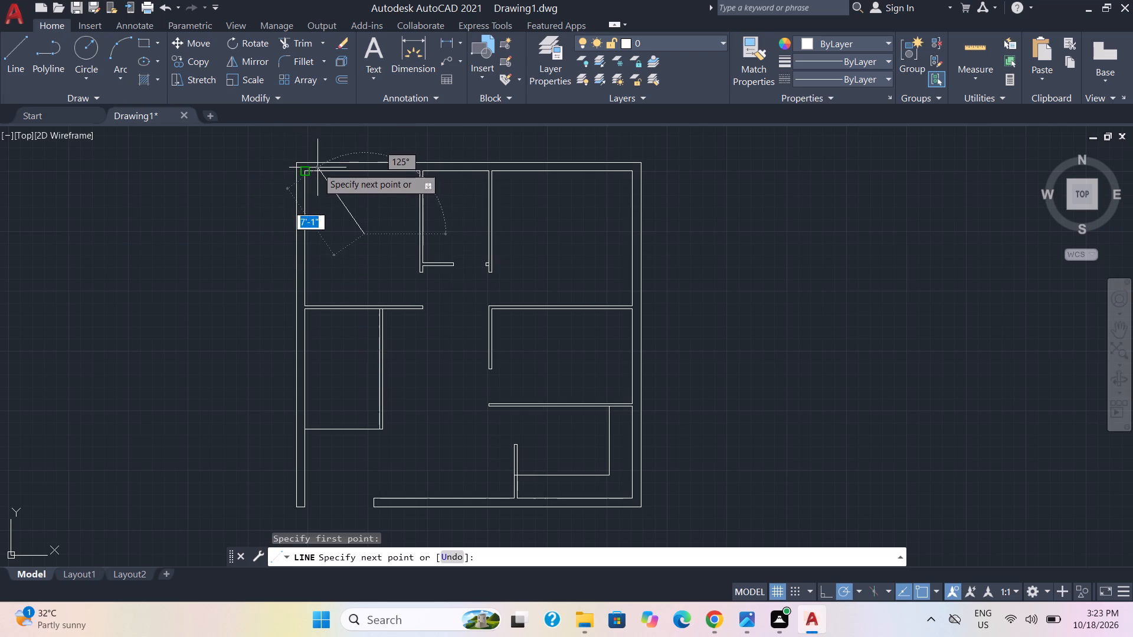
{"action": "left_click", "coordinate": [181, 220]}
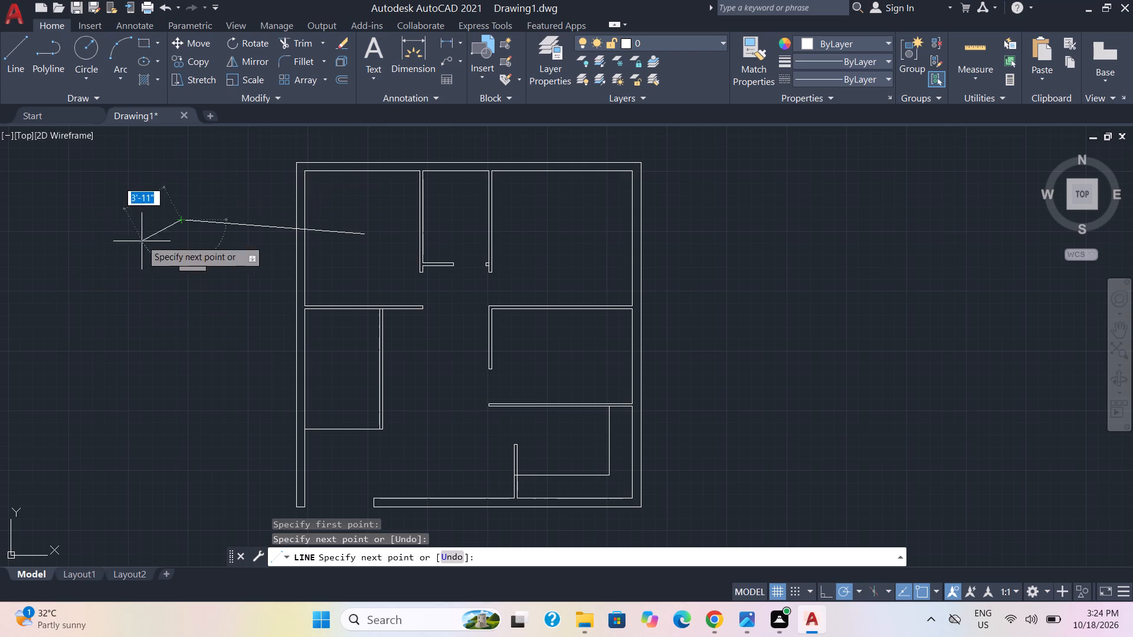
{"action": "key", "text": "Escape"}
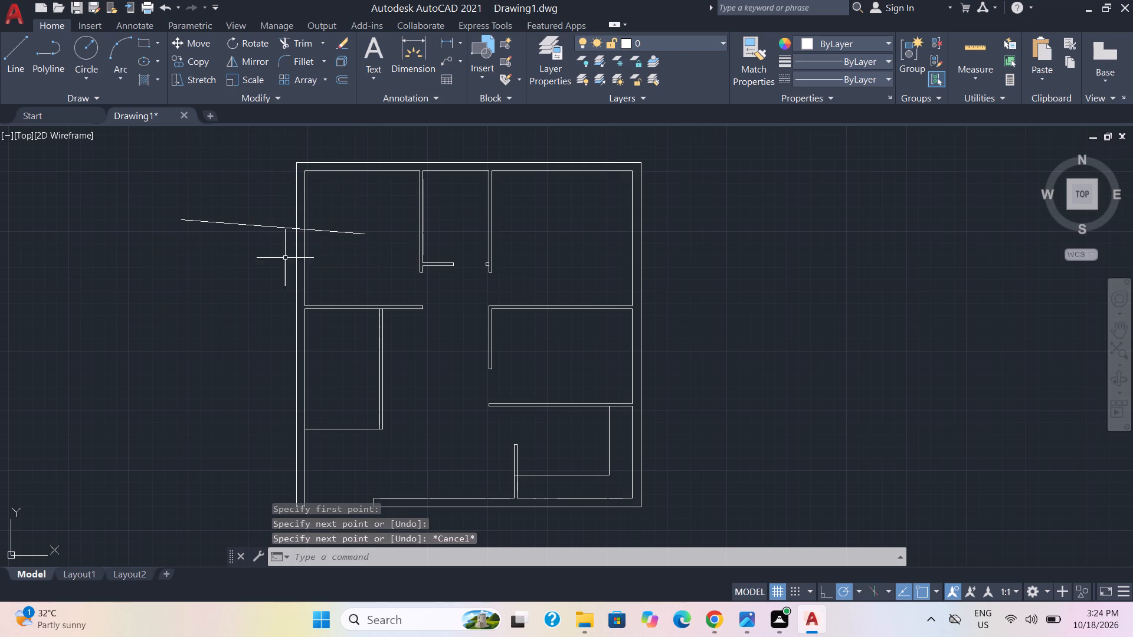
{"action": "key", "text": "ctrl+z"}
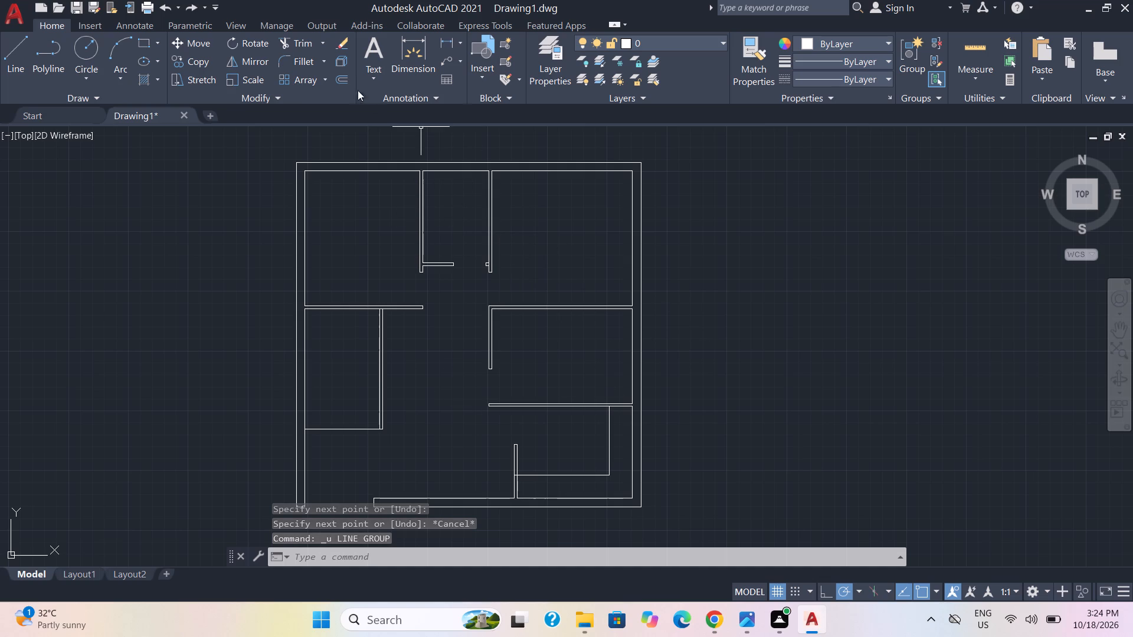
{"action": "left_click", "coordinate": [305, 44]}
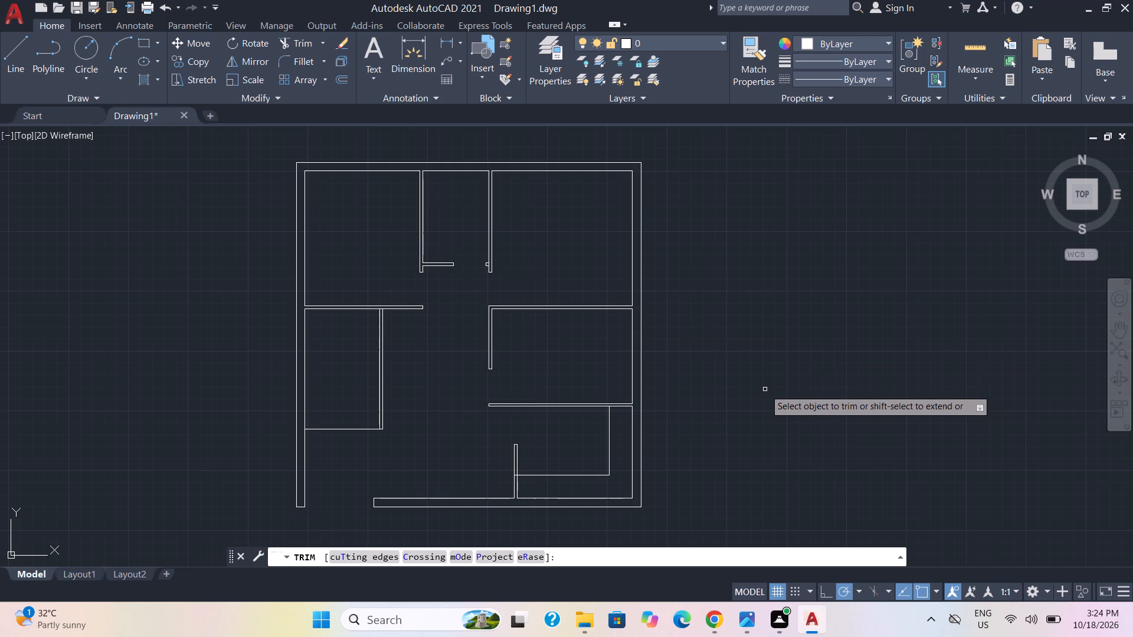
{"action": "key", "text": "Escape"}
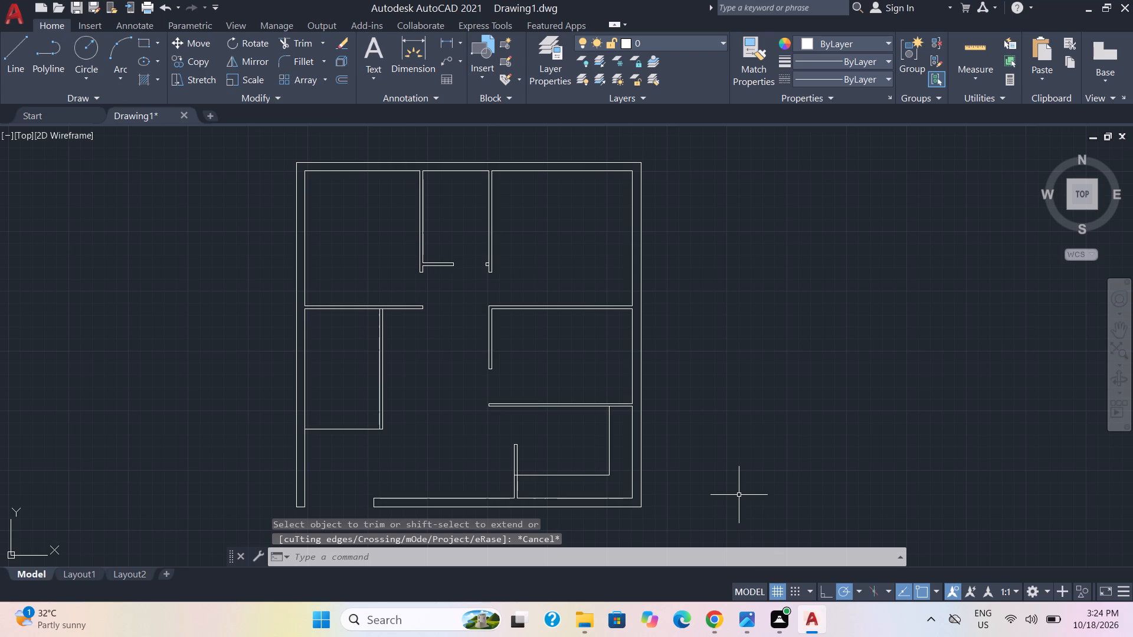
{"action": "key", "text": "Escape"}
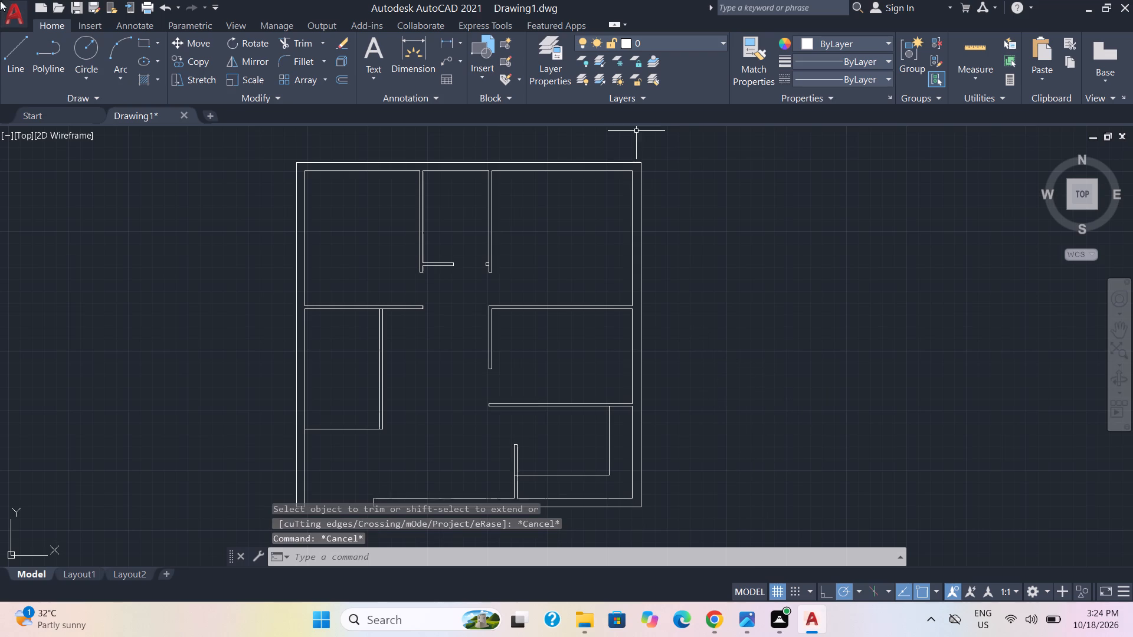
Start a rectangle in the empty space east of the plan, with length 3" and the default width 30'-0".
{"action": "left_click", "coordinate": [152, 41]}
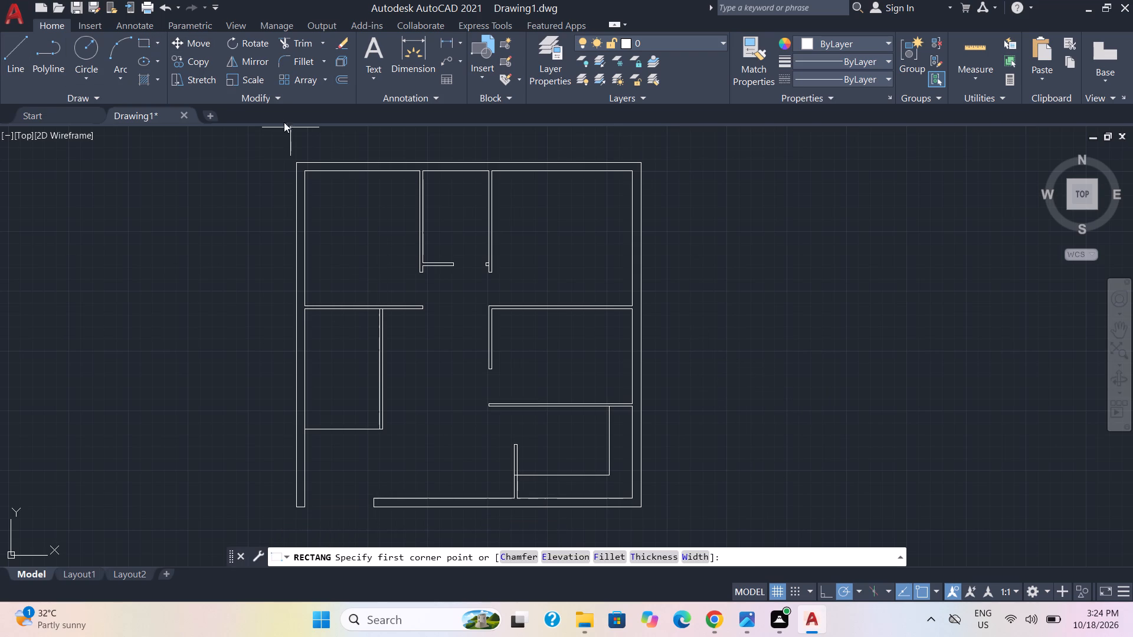
{"action": "left_click", "coordinate": [777, 335]}
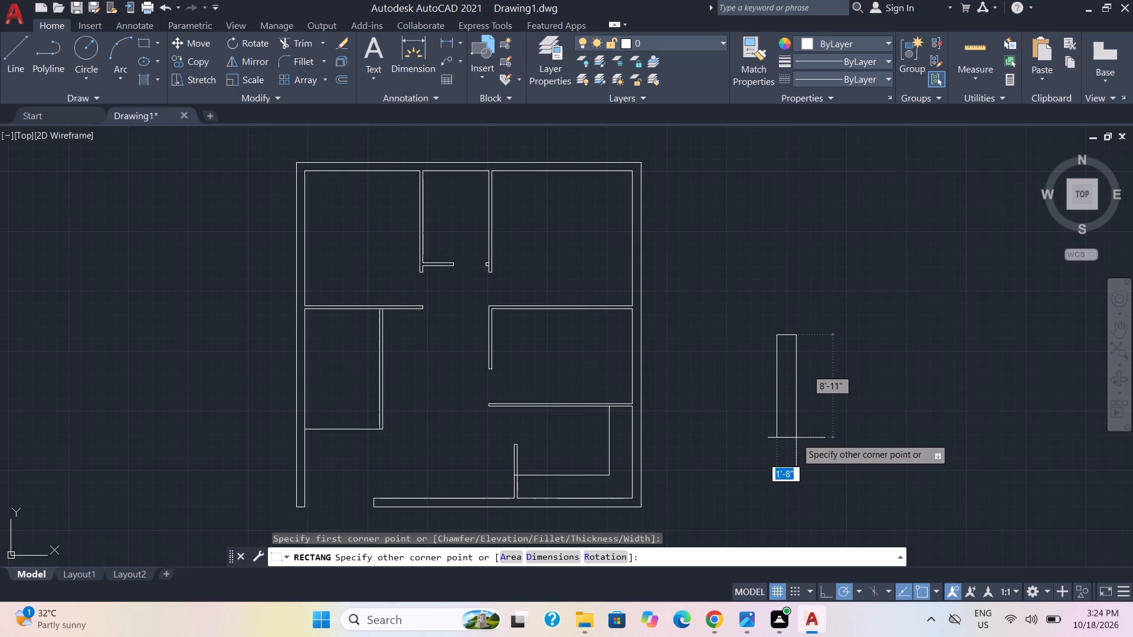
{"action": "key", "text": "d"}
{"action": "key", "text": "Return"}
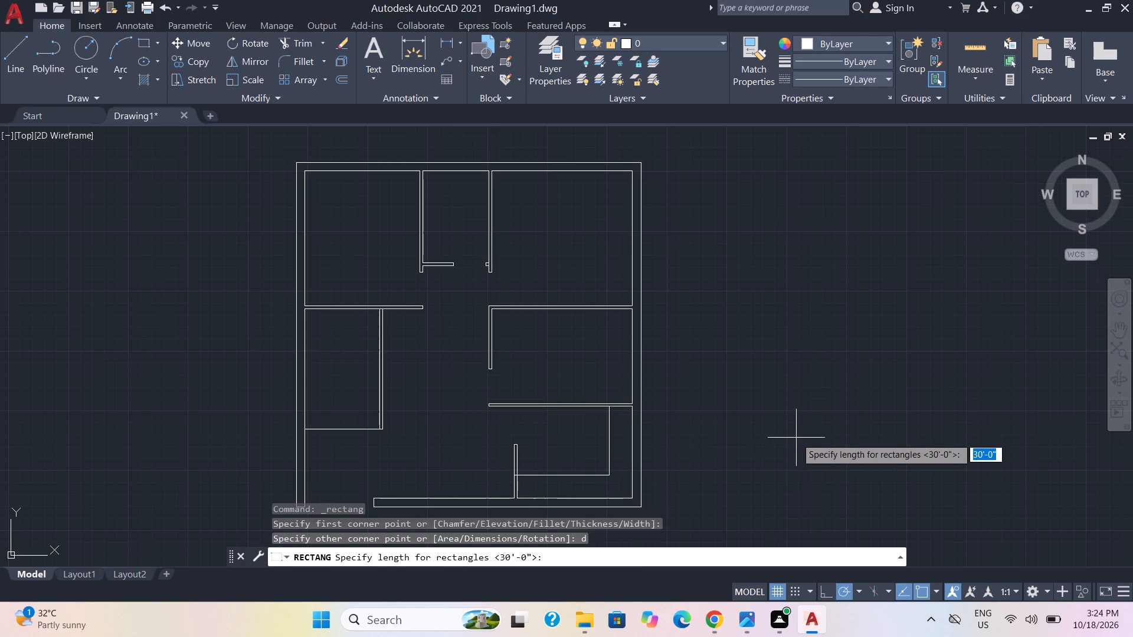
{"action": "key", "text": "3"}
{"action": "key", "text": "shift+quotedbl"}
{"action": "key", "text": "Return"}
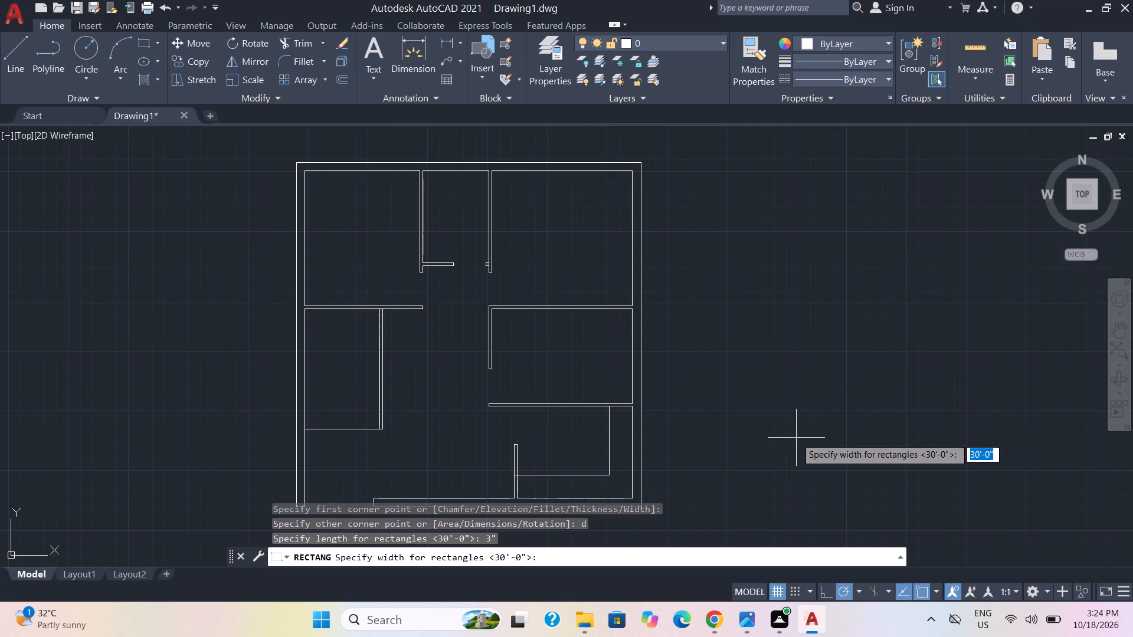
{"action": "key", "text": "Return"}
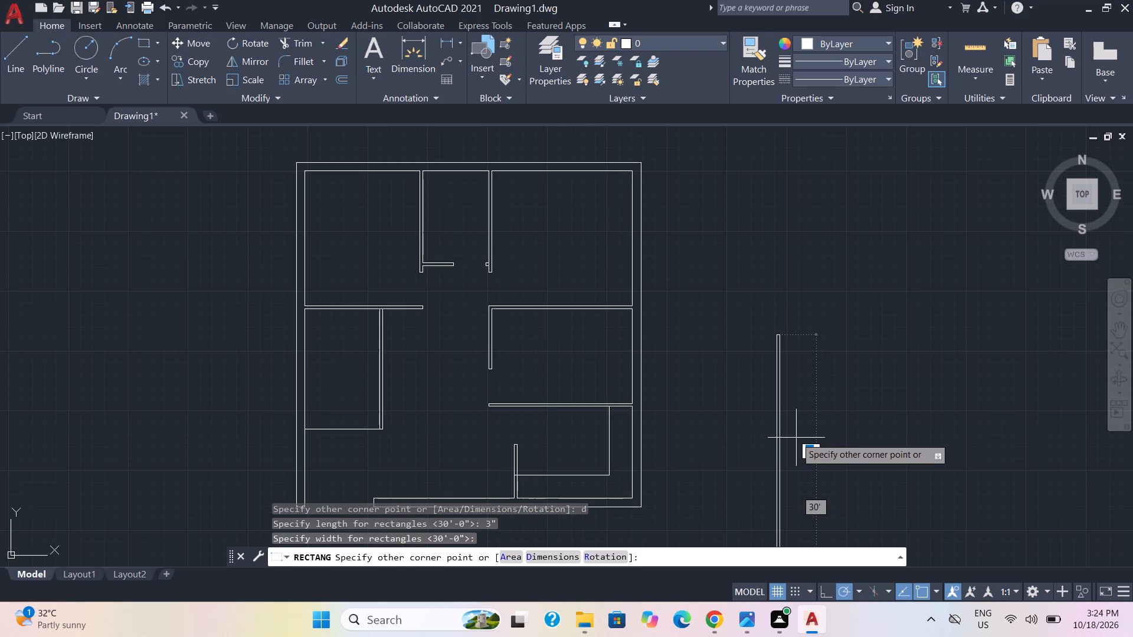
{"action": "scroll", "coordinate": [826, 412], "scroll_direction": "down", "scroll_amount": 2}
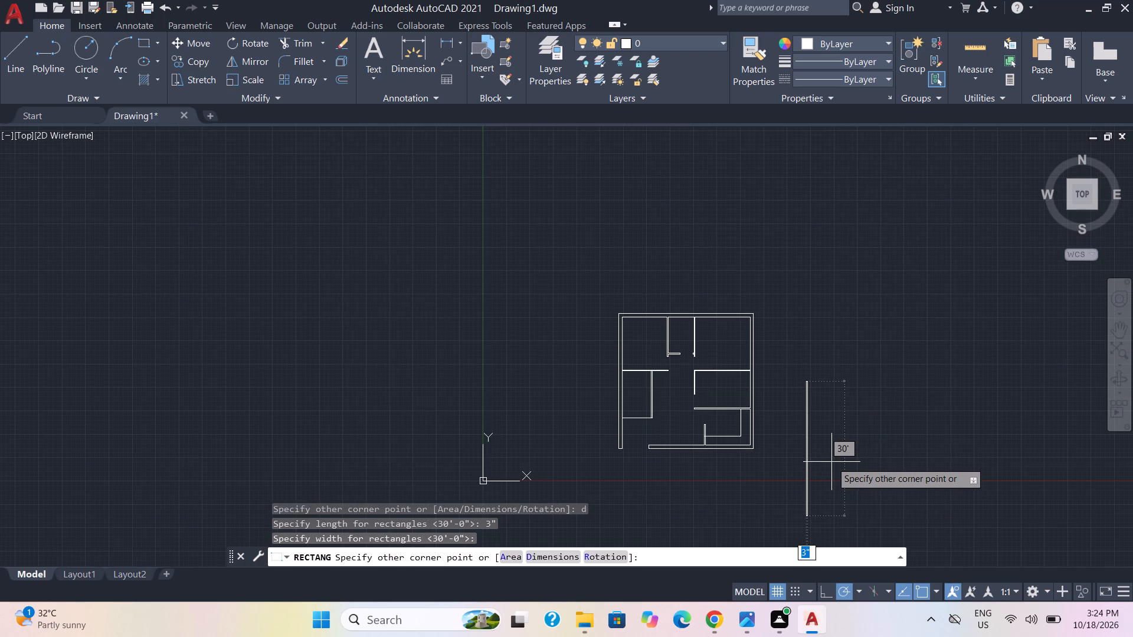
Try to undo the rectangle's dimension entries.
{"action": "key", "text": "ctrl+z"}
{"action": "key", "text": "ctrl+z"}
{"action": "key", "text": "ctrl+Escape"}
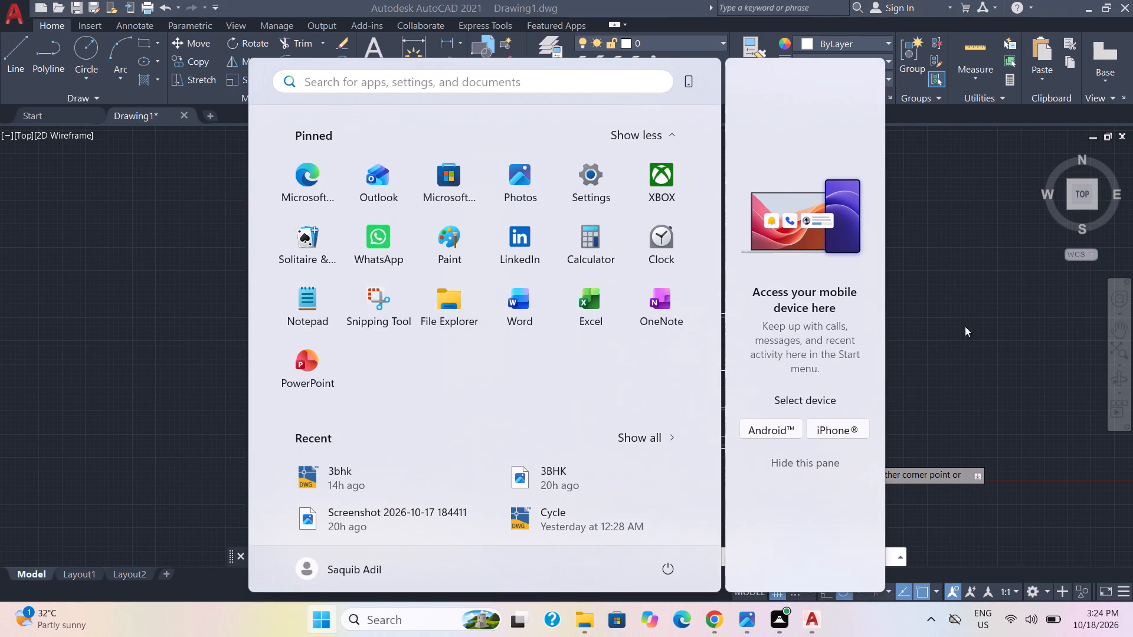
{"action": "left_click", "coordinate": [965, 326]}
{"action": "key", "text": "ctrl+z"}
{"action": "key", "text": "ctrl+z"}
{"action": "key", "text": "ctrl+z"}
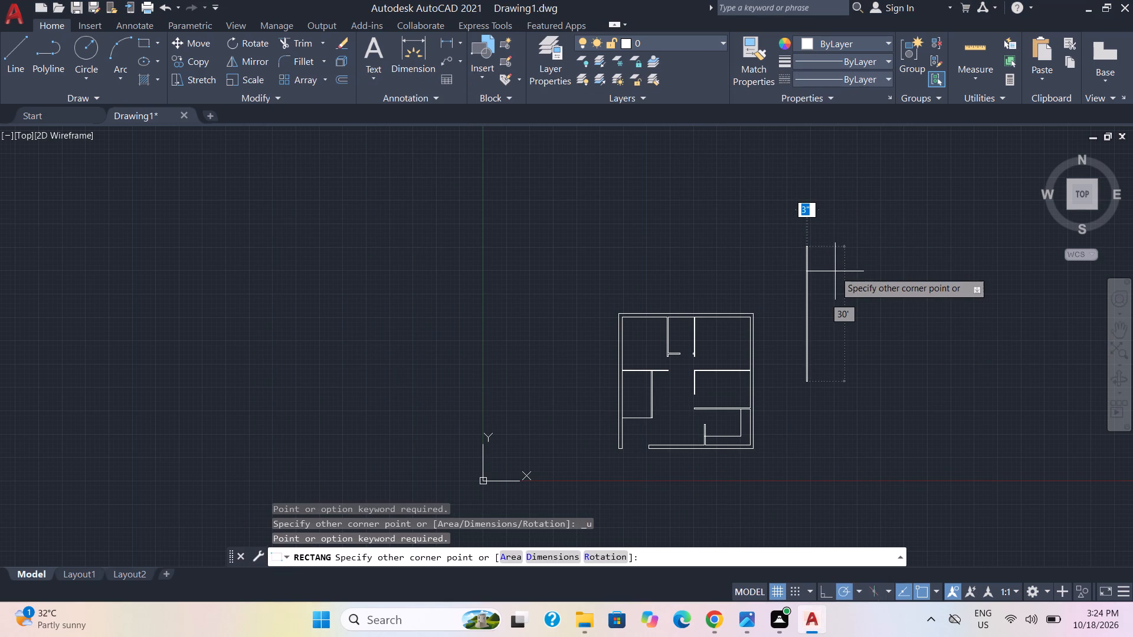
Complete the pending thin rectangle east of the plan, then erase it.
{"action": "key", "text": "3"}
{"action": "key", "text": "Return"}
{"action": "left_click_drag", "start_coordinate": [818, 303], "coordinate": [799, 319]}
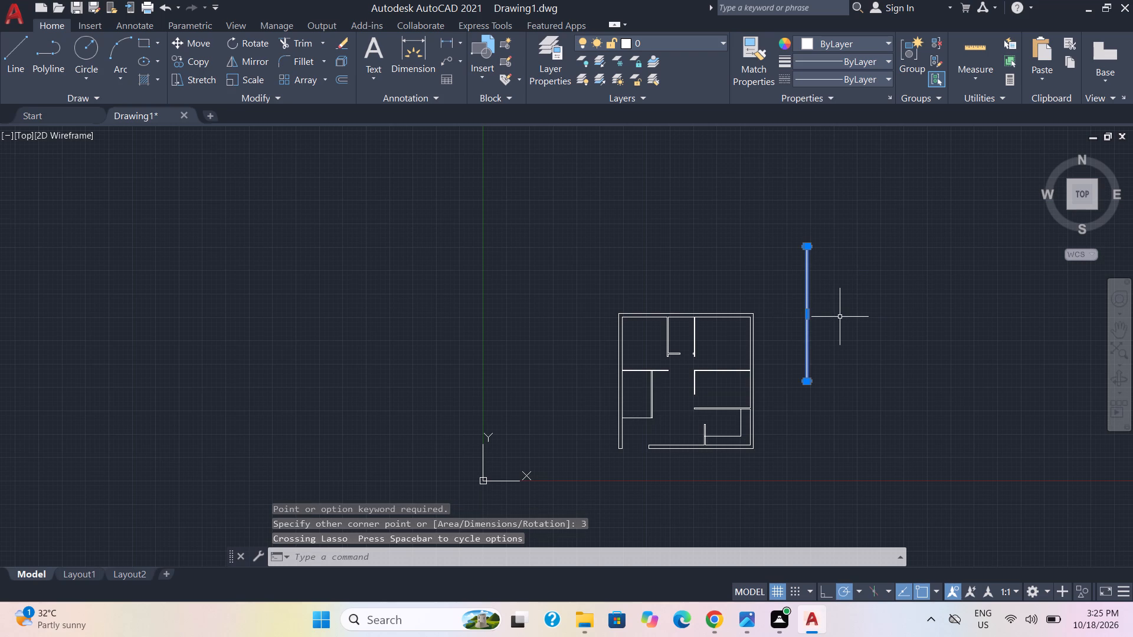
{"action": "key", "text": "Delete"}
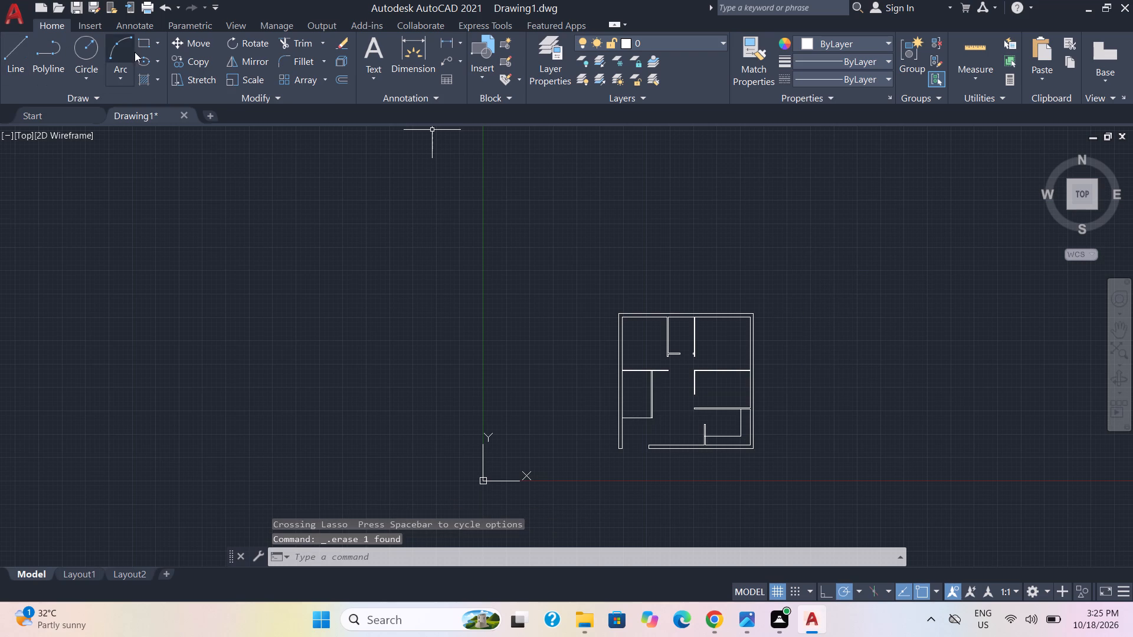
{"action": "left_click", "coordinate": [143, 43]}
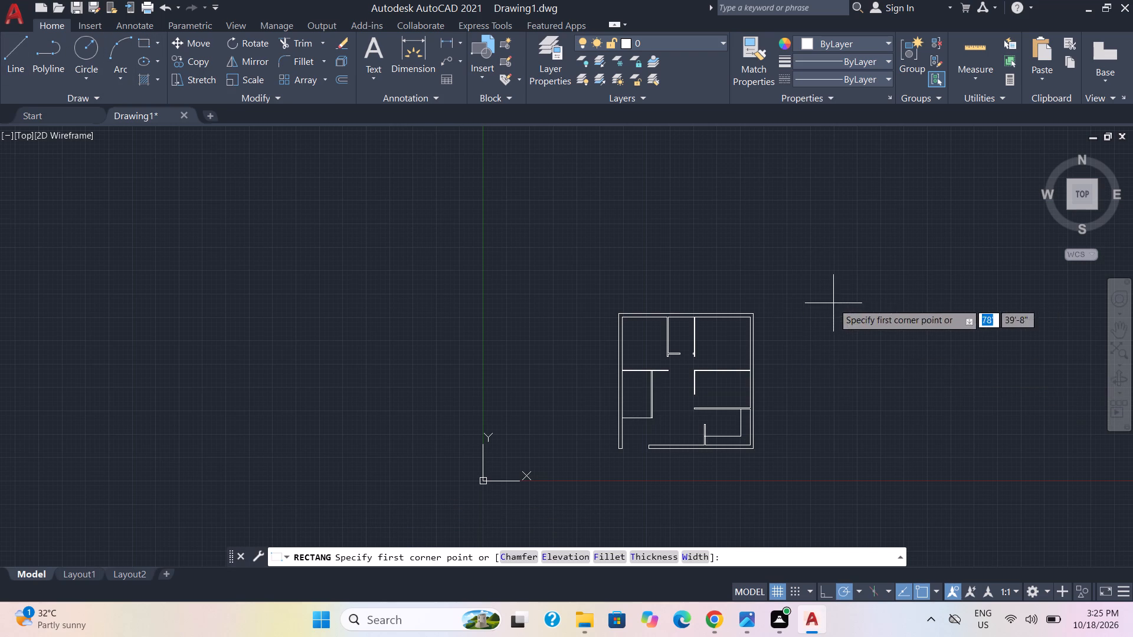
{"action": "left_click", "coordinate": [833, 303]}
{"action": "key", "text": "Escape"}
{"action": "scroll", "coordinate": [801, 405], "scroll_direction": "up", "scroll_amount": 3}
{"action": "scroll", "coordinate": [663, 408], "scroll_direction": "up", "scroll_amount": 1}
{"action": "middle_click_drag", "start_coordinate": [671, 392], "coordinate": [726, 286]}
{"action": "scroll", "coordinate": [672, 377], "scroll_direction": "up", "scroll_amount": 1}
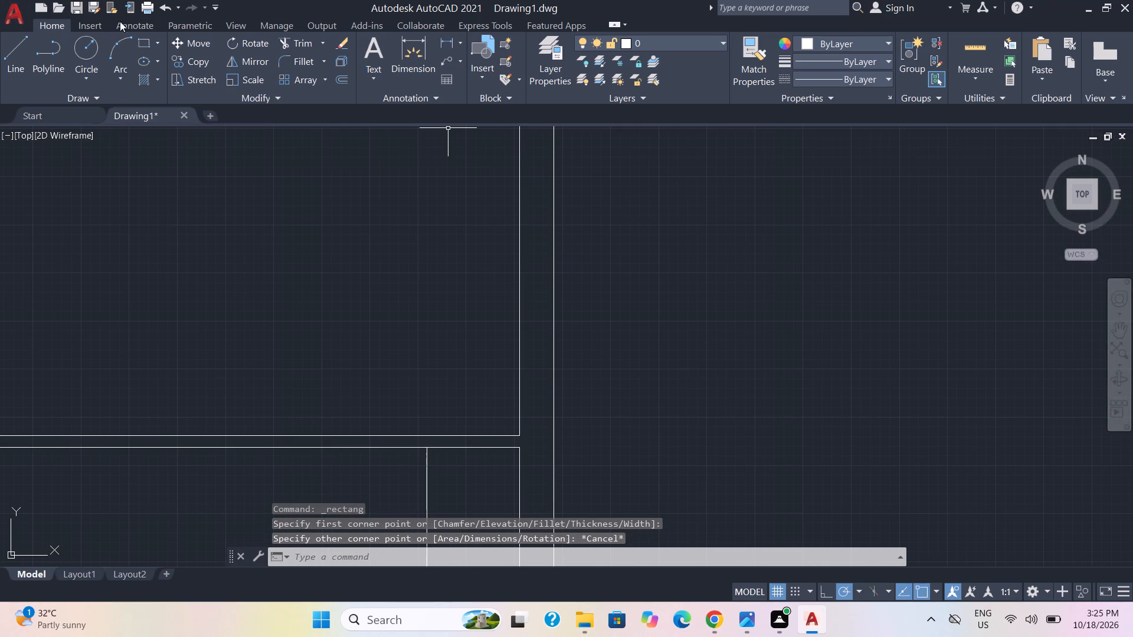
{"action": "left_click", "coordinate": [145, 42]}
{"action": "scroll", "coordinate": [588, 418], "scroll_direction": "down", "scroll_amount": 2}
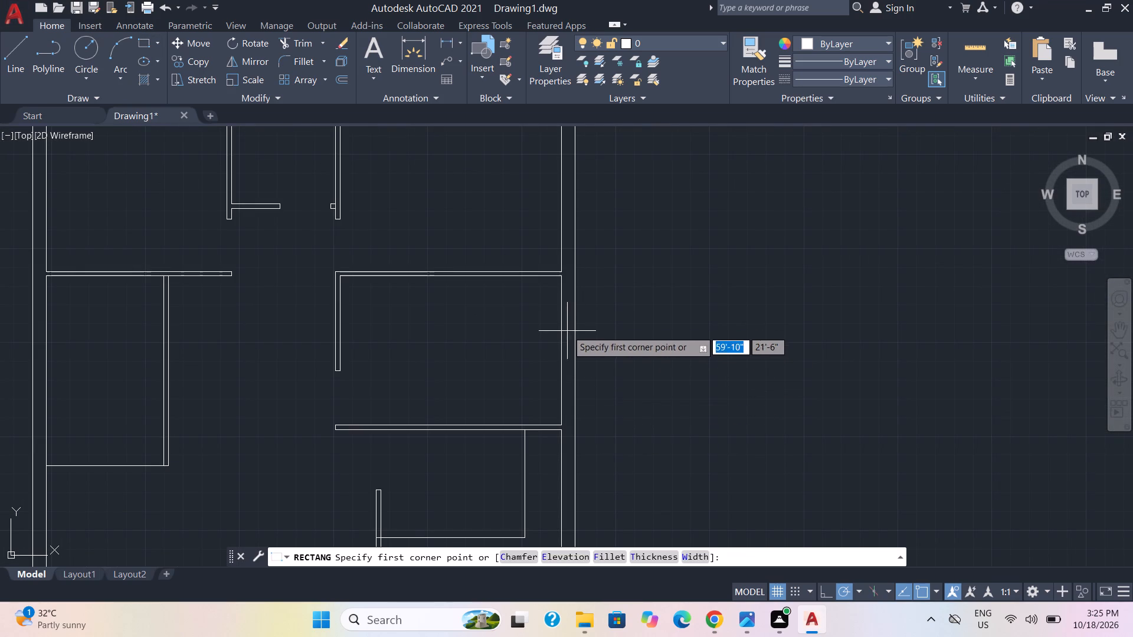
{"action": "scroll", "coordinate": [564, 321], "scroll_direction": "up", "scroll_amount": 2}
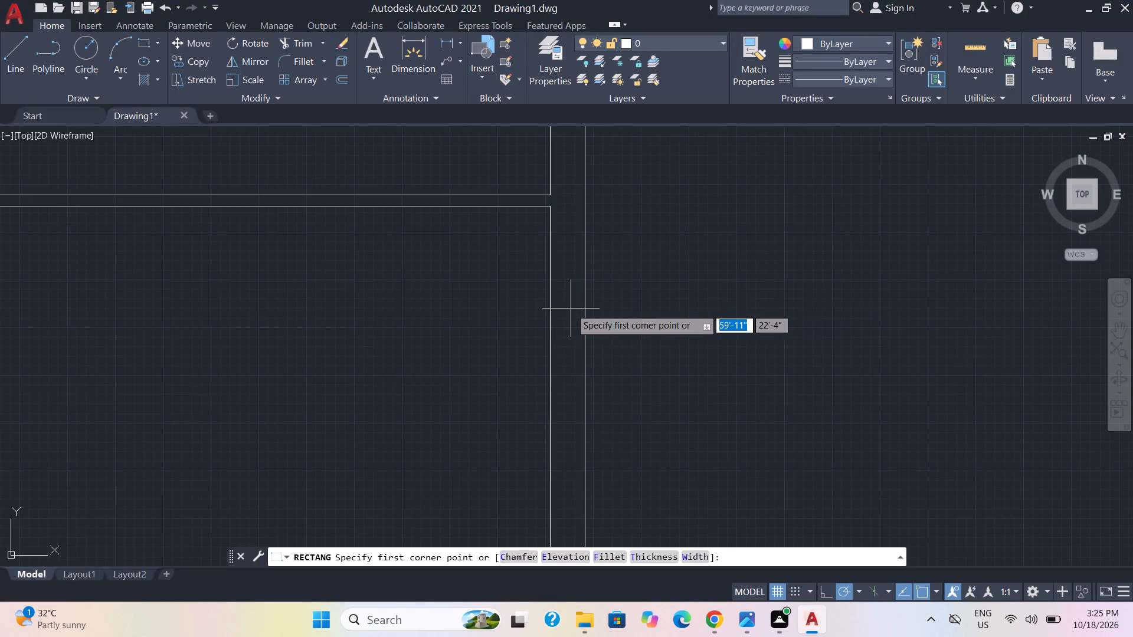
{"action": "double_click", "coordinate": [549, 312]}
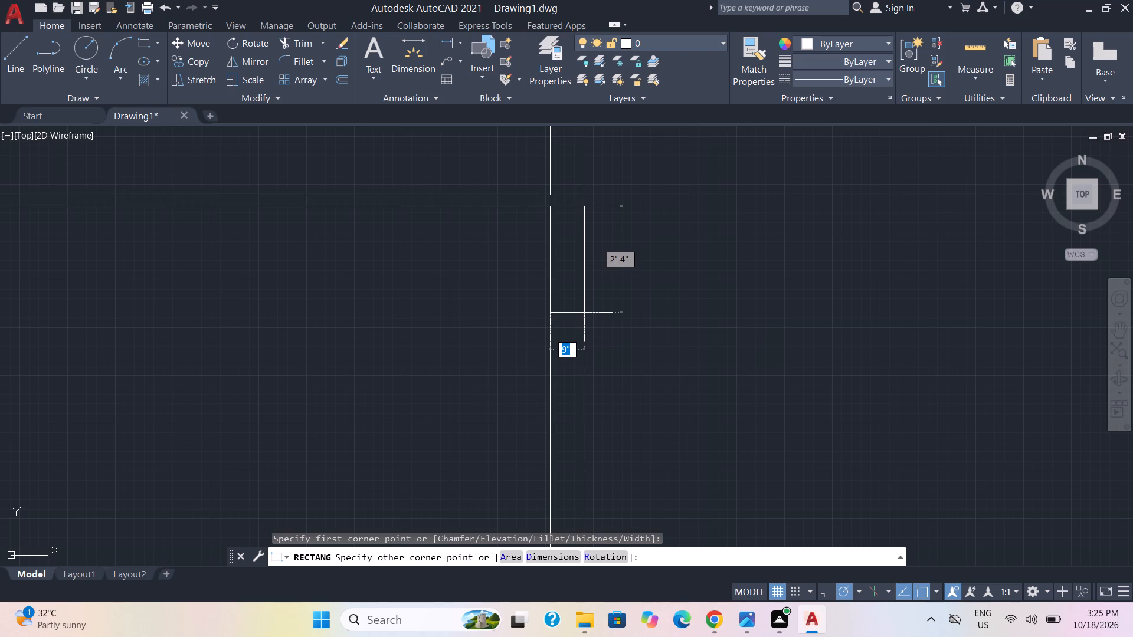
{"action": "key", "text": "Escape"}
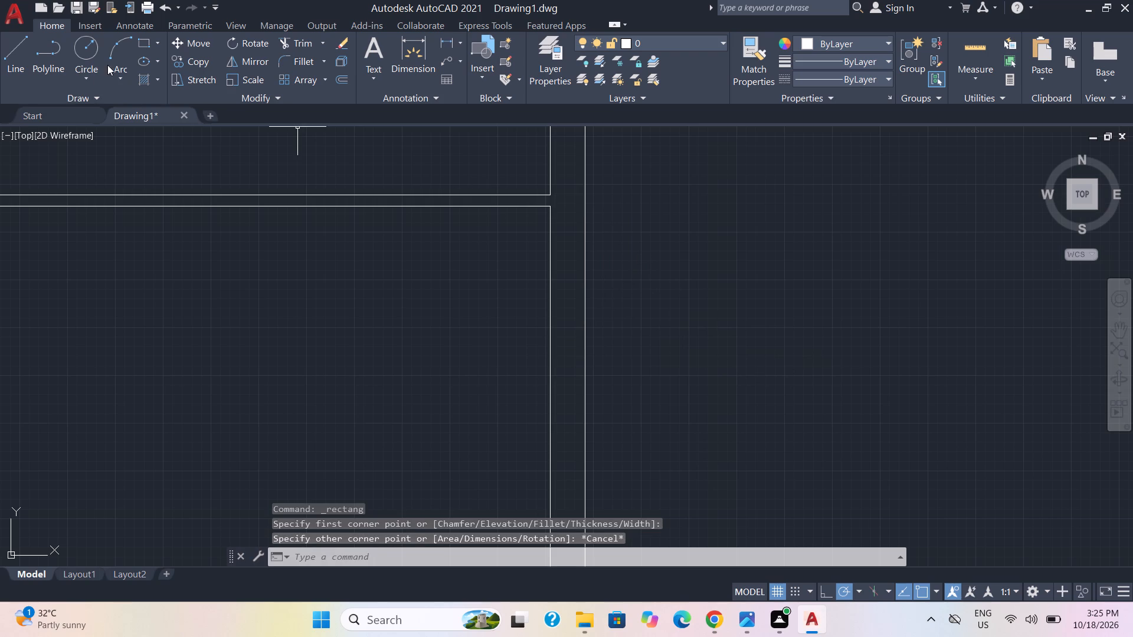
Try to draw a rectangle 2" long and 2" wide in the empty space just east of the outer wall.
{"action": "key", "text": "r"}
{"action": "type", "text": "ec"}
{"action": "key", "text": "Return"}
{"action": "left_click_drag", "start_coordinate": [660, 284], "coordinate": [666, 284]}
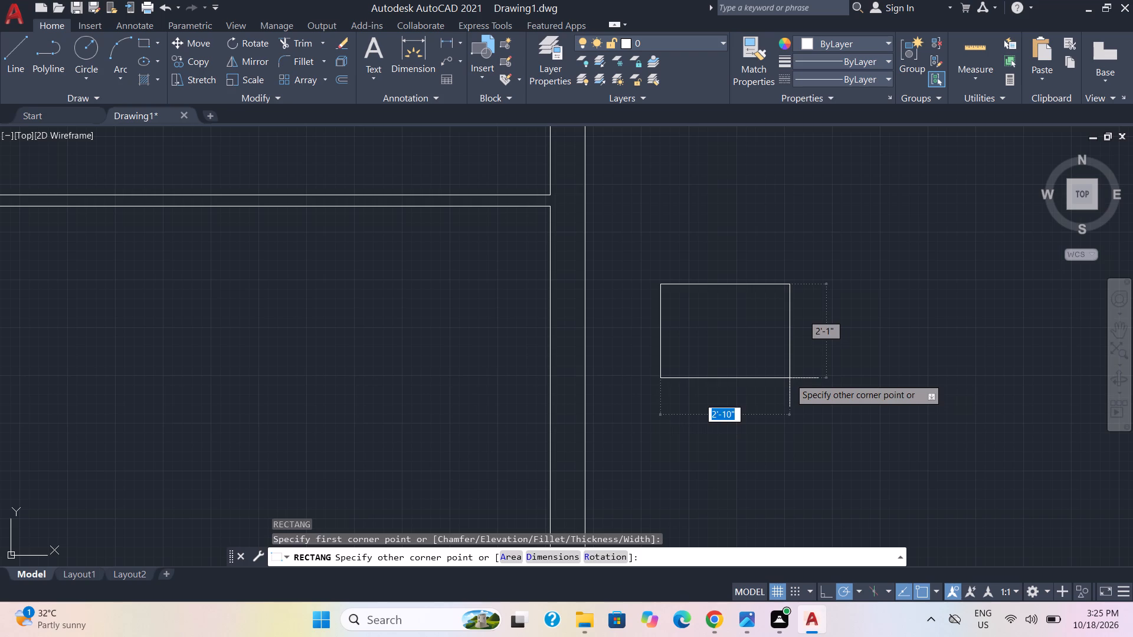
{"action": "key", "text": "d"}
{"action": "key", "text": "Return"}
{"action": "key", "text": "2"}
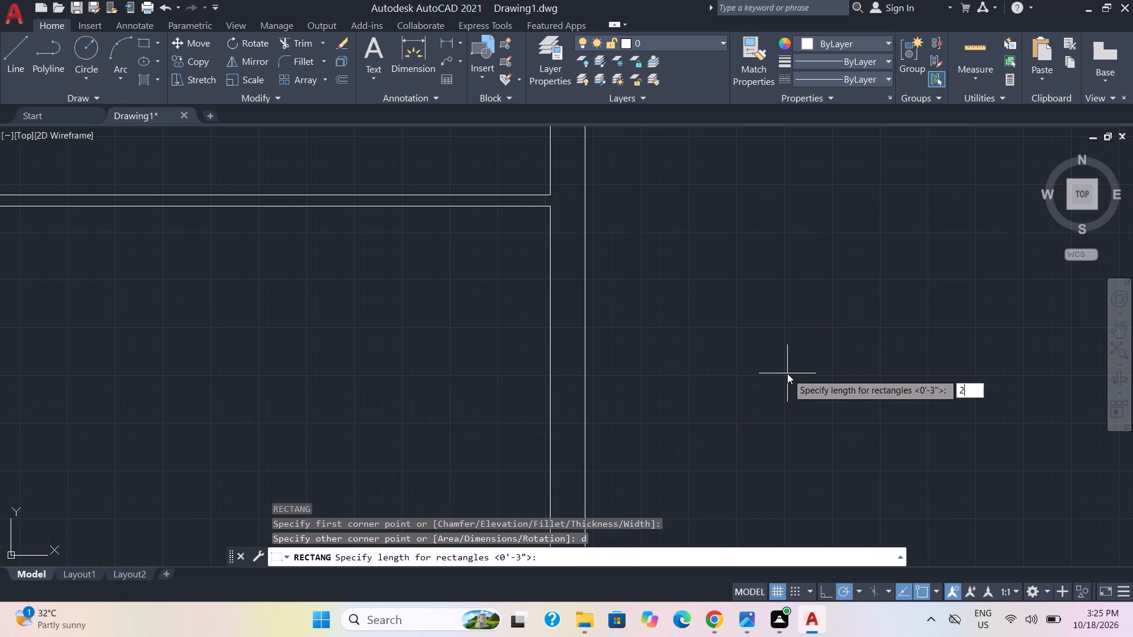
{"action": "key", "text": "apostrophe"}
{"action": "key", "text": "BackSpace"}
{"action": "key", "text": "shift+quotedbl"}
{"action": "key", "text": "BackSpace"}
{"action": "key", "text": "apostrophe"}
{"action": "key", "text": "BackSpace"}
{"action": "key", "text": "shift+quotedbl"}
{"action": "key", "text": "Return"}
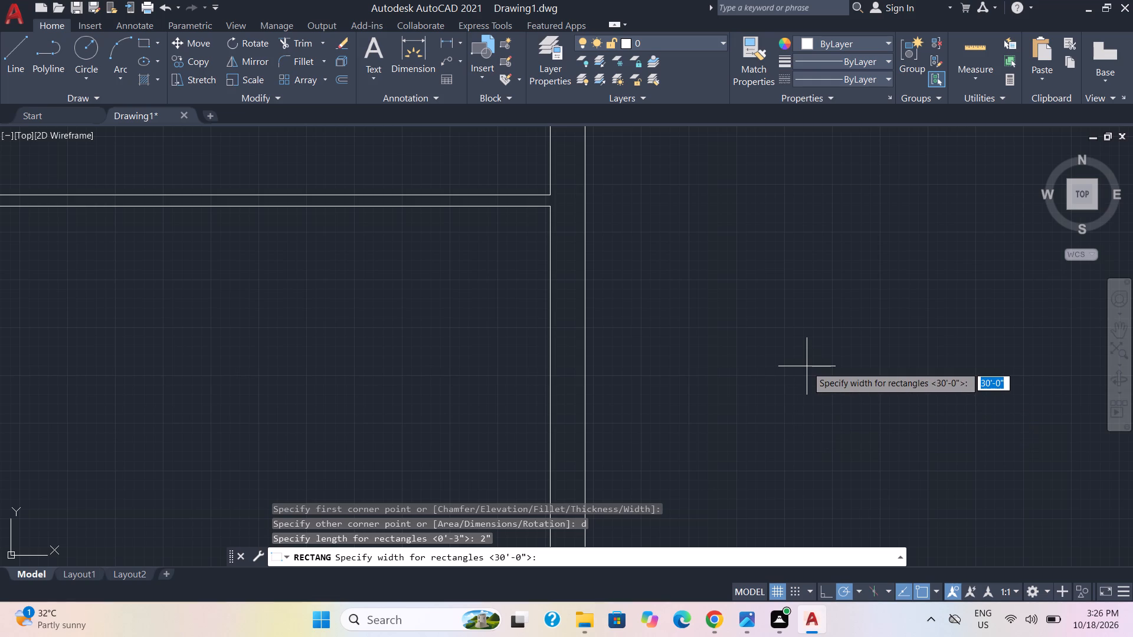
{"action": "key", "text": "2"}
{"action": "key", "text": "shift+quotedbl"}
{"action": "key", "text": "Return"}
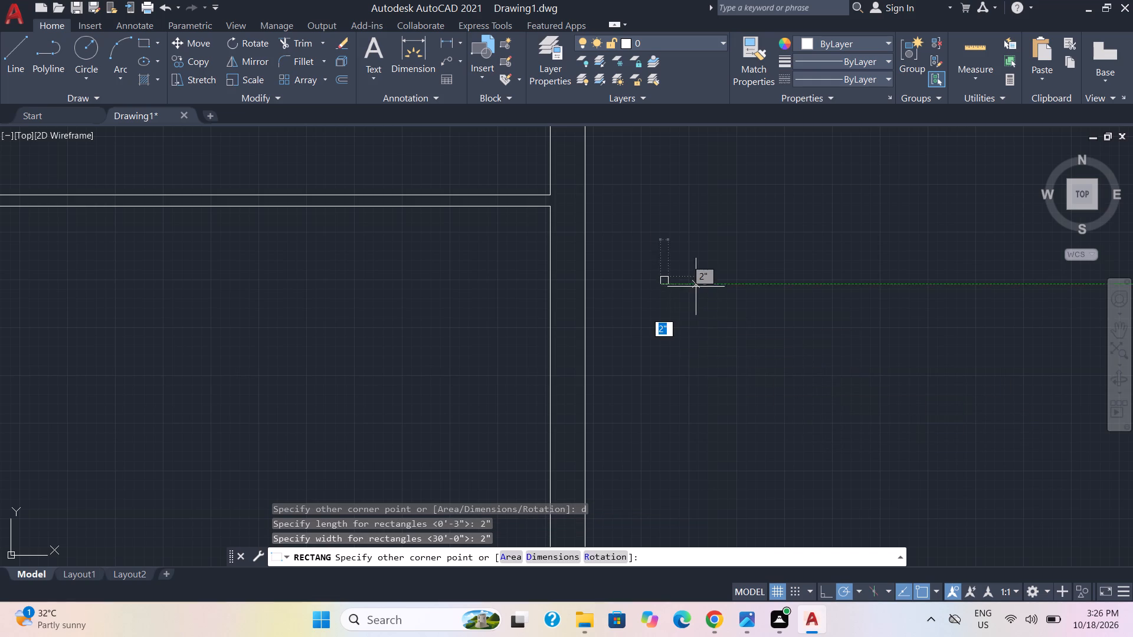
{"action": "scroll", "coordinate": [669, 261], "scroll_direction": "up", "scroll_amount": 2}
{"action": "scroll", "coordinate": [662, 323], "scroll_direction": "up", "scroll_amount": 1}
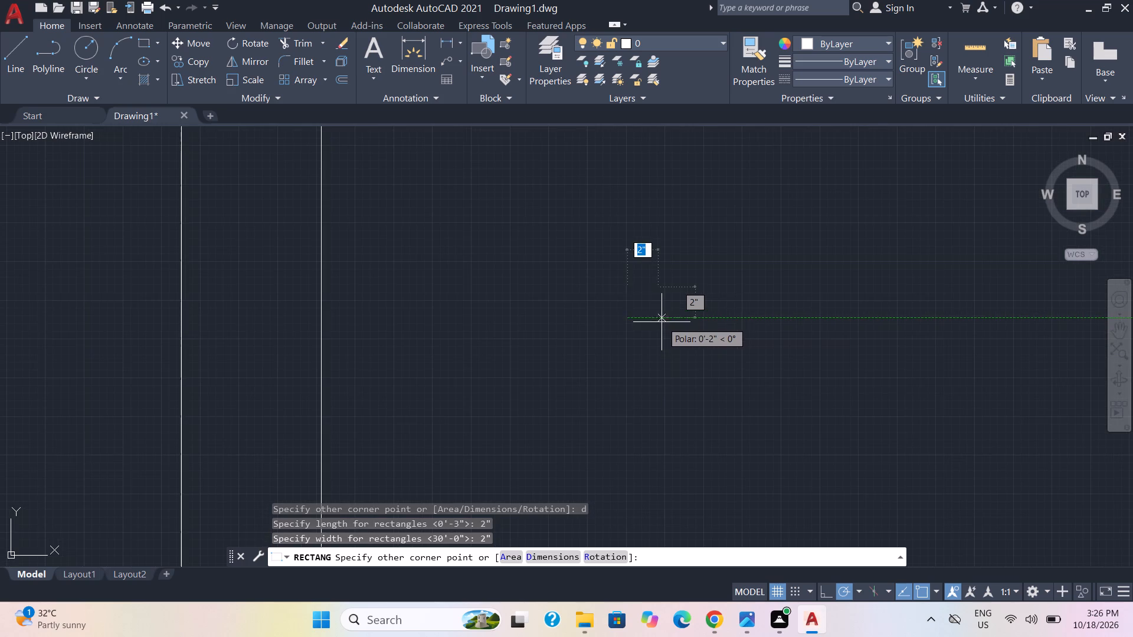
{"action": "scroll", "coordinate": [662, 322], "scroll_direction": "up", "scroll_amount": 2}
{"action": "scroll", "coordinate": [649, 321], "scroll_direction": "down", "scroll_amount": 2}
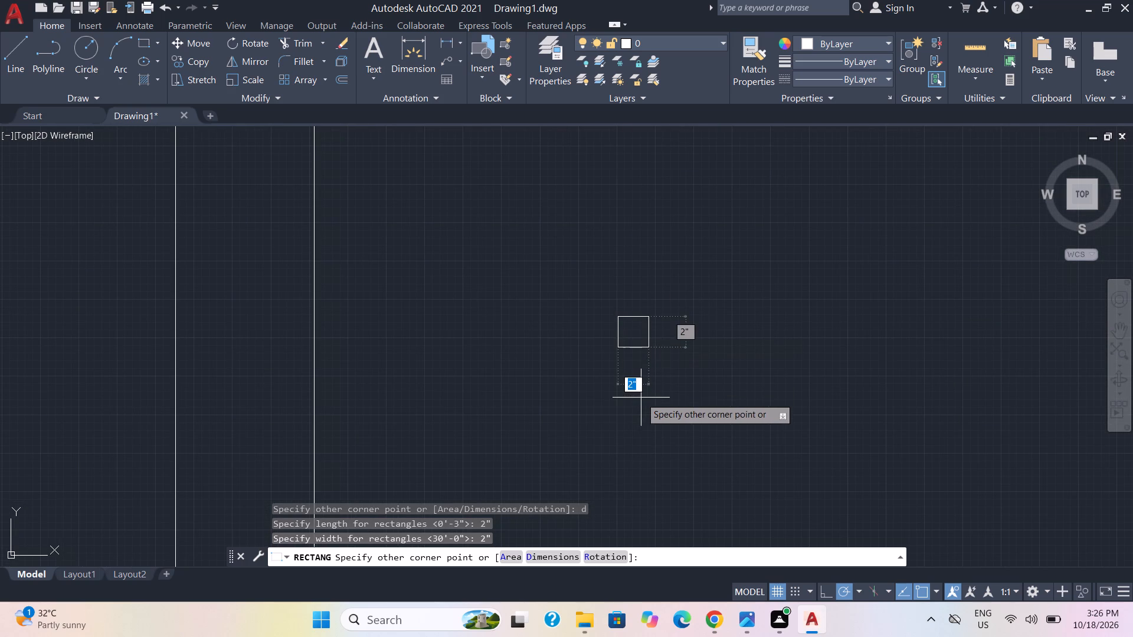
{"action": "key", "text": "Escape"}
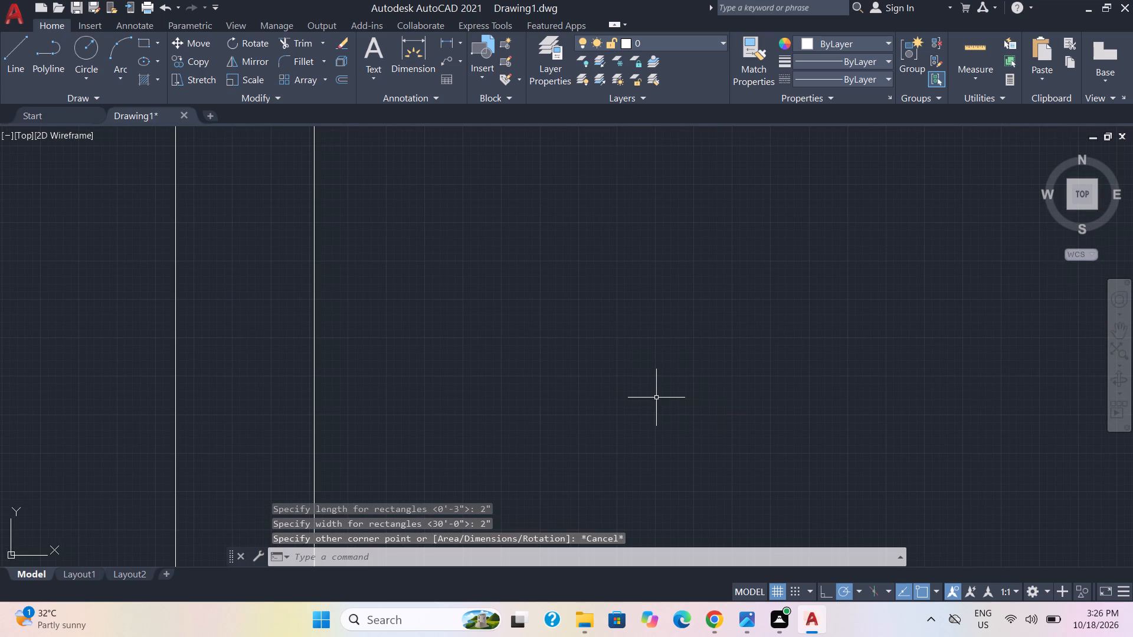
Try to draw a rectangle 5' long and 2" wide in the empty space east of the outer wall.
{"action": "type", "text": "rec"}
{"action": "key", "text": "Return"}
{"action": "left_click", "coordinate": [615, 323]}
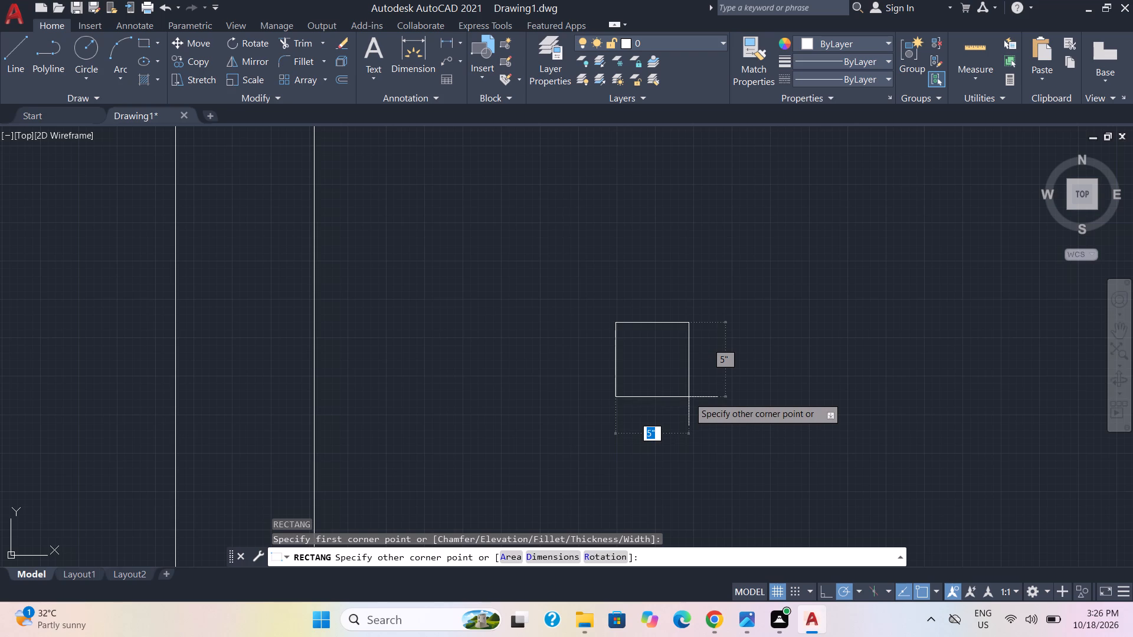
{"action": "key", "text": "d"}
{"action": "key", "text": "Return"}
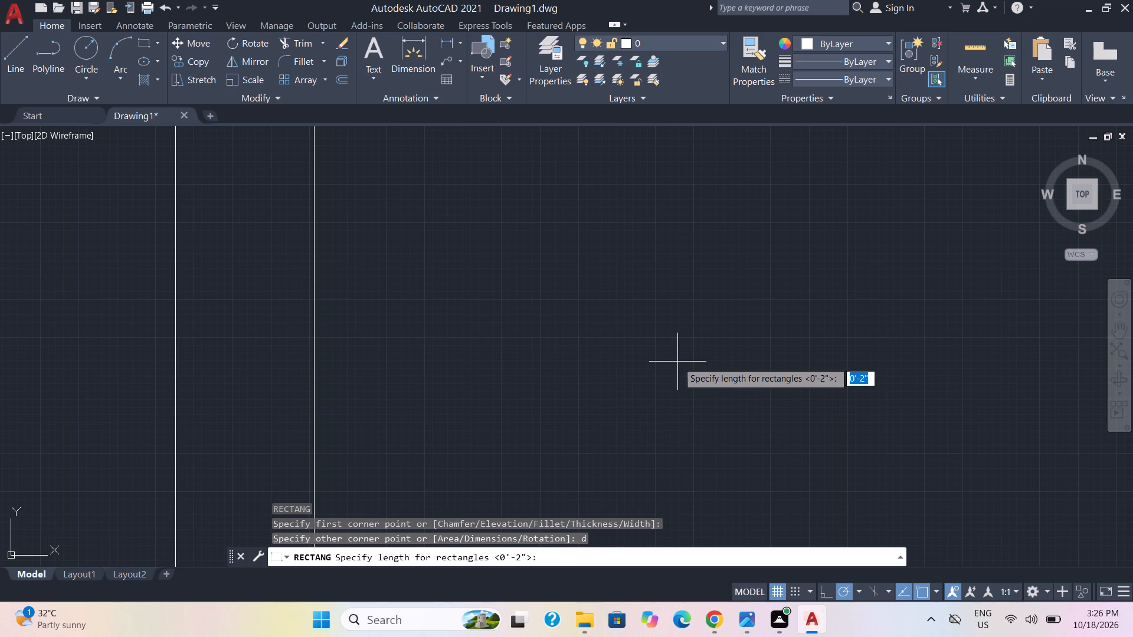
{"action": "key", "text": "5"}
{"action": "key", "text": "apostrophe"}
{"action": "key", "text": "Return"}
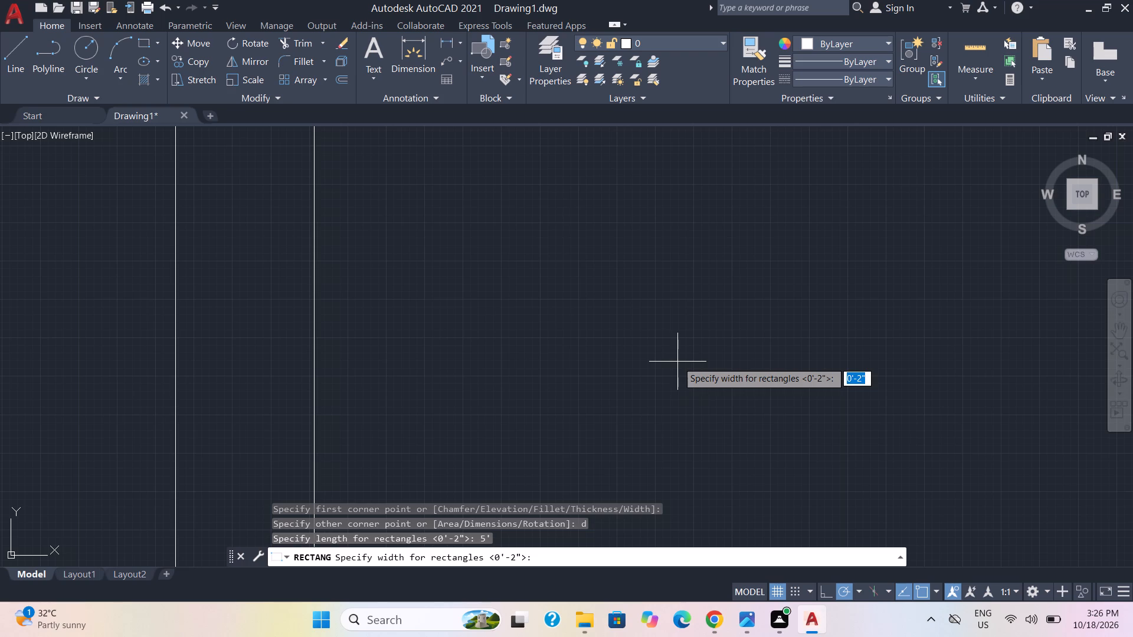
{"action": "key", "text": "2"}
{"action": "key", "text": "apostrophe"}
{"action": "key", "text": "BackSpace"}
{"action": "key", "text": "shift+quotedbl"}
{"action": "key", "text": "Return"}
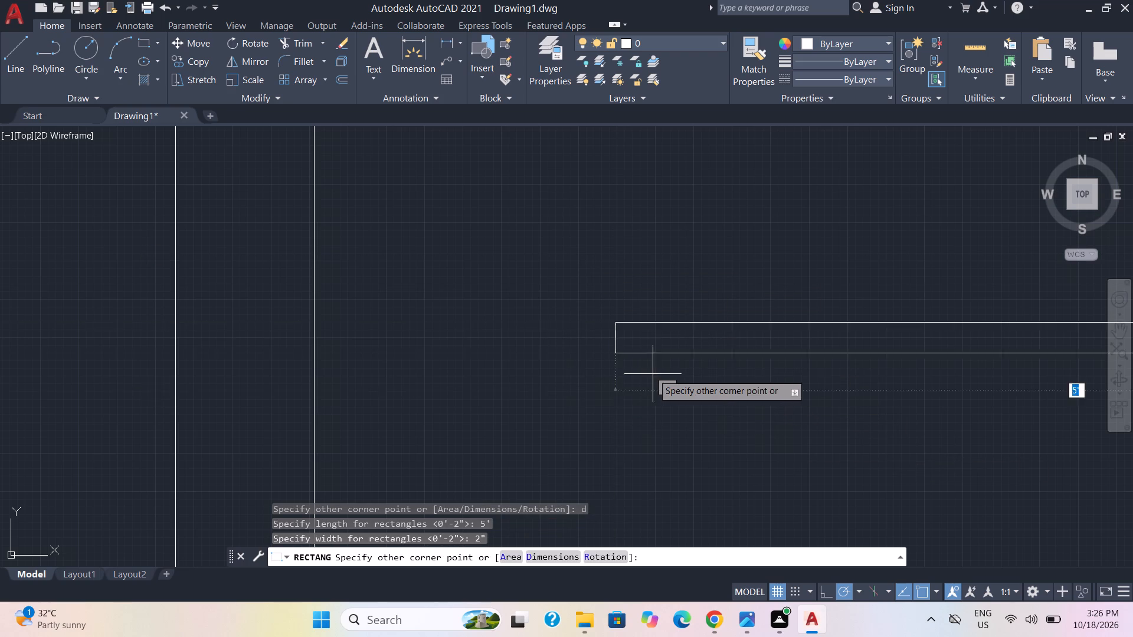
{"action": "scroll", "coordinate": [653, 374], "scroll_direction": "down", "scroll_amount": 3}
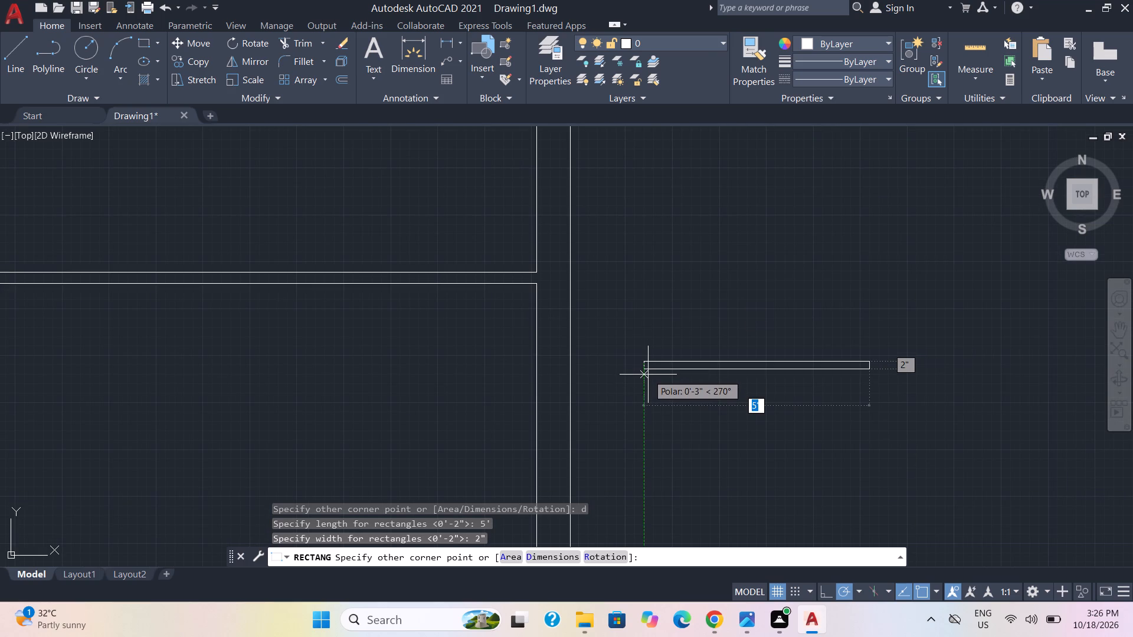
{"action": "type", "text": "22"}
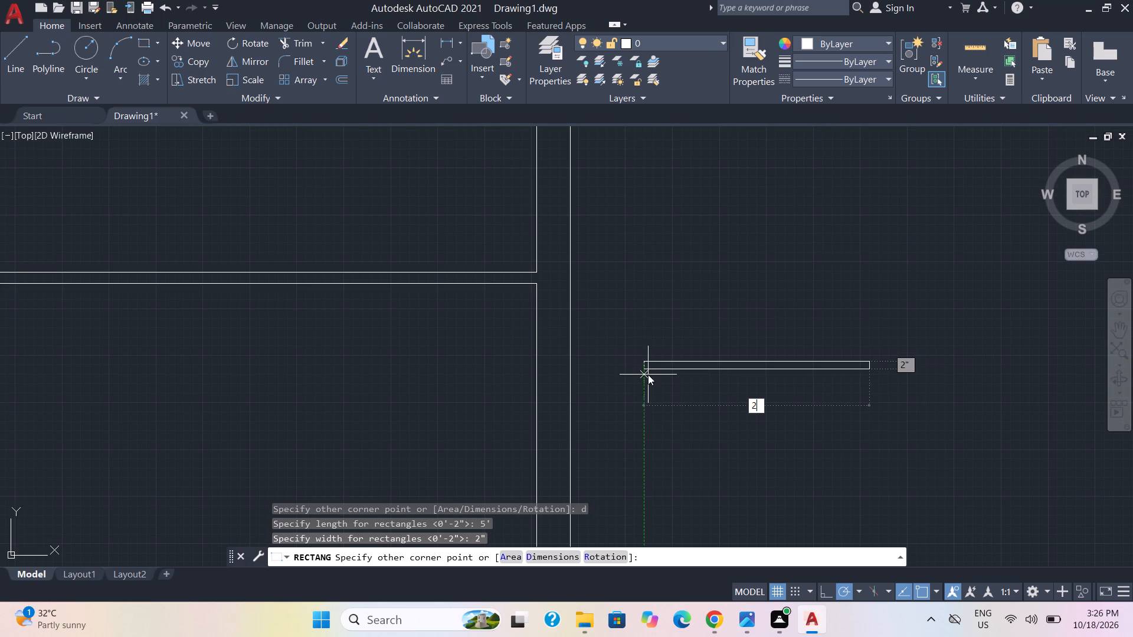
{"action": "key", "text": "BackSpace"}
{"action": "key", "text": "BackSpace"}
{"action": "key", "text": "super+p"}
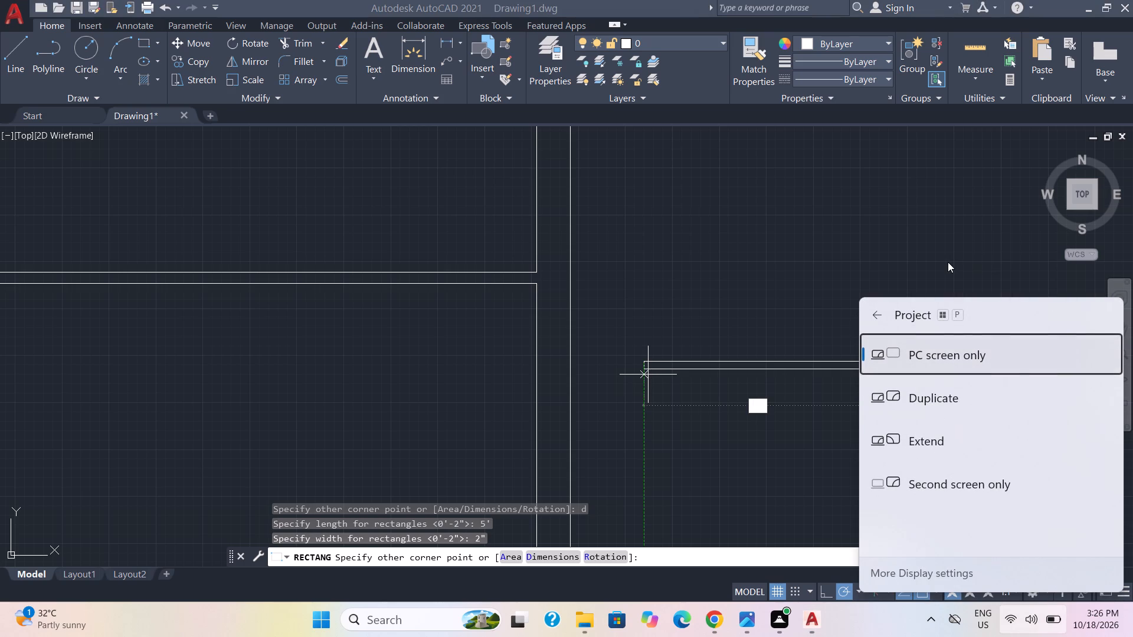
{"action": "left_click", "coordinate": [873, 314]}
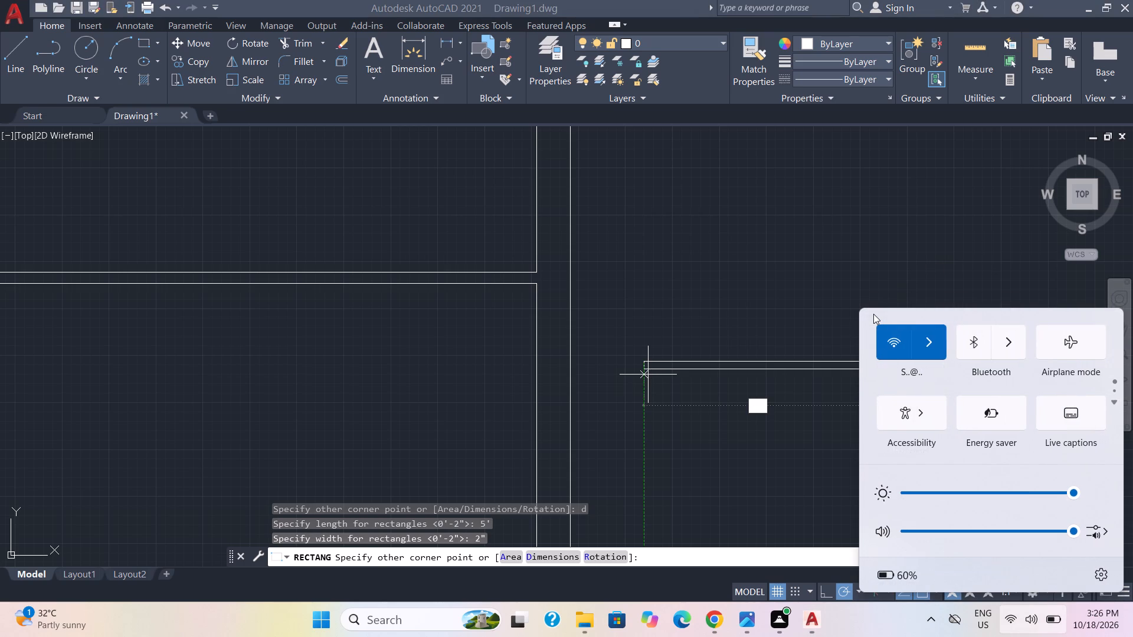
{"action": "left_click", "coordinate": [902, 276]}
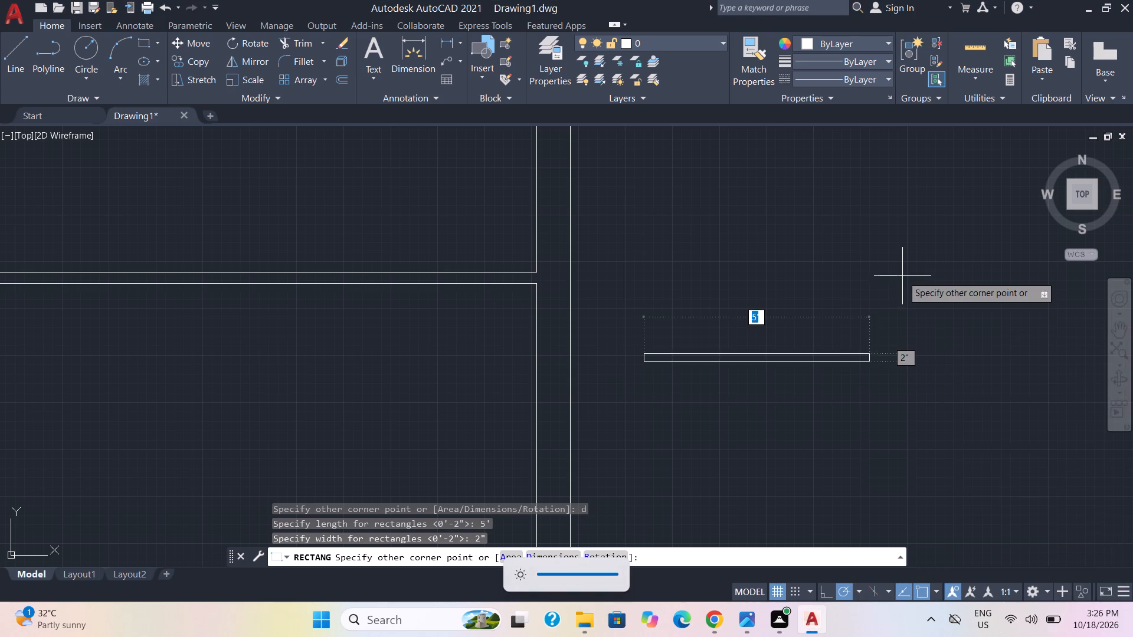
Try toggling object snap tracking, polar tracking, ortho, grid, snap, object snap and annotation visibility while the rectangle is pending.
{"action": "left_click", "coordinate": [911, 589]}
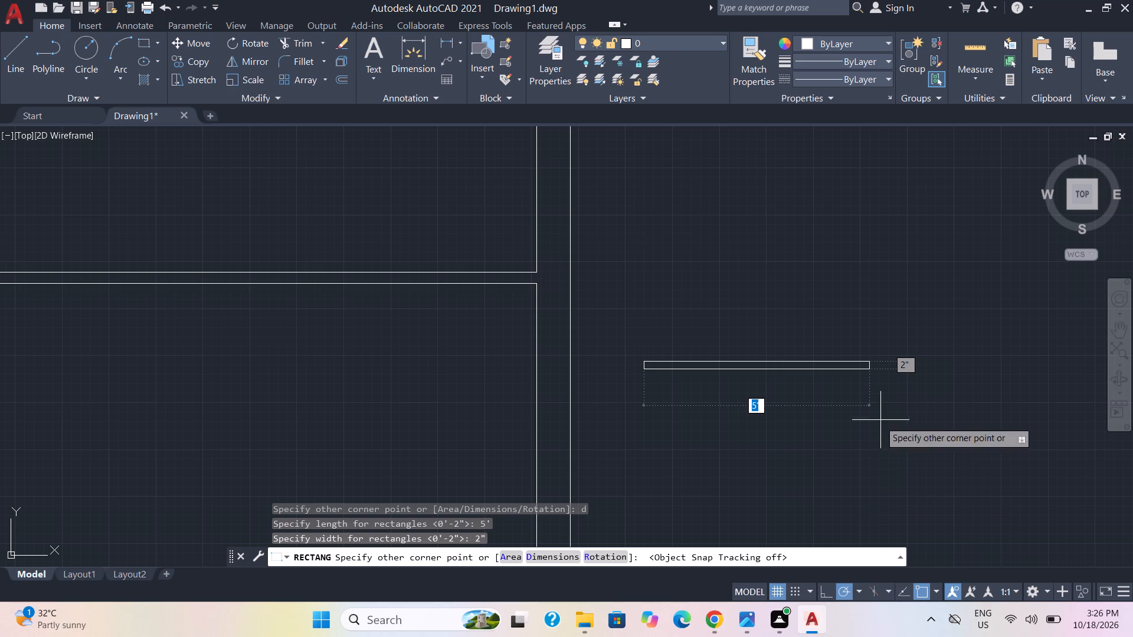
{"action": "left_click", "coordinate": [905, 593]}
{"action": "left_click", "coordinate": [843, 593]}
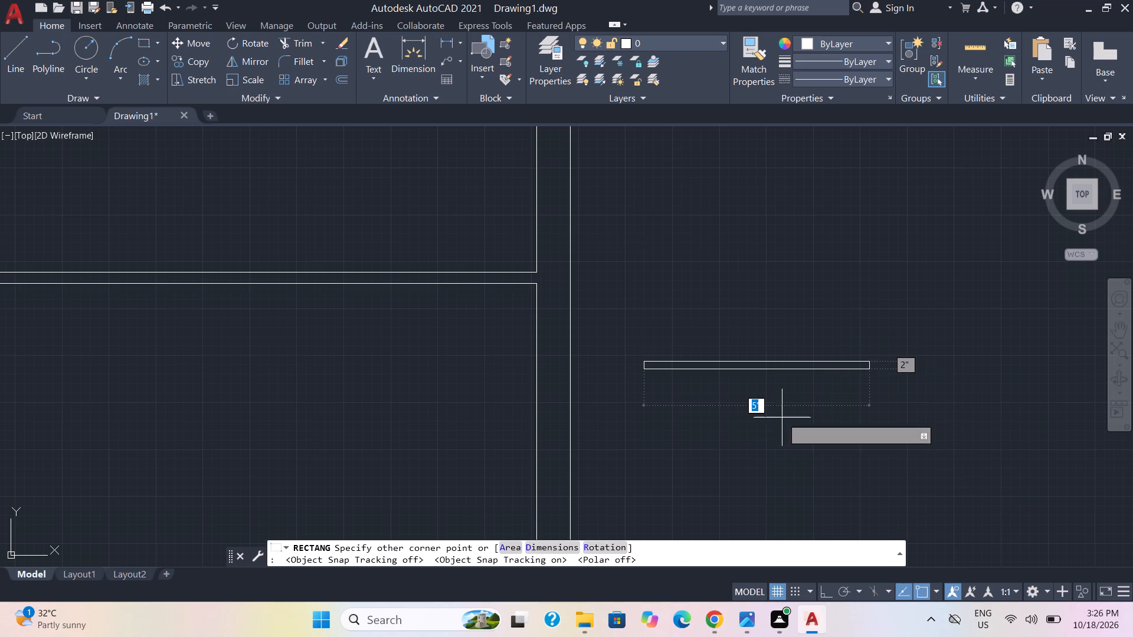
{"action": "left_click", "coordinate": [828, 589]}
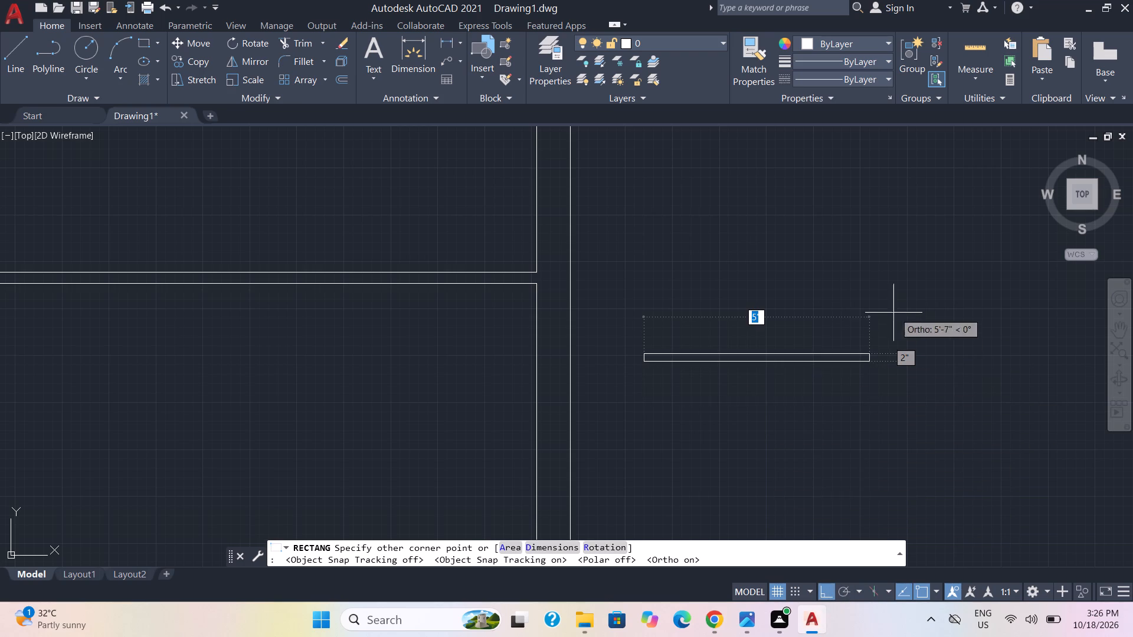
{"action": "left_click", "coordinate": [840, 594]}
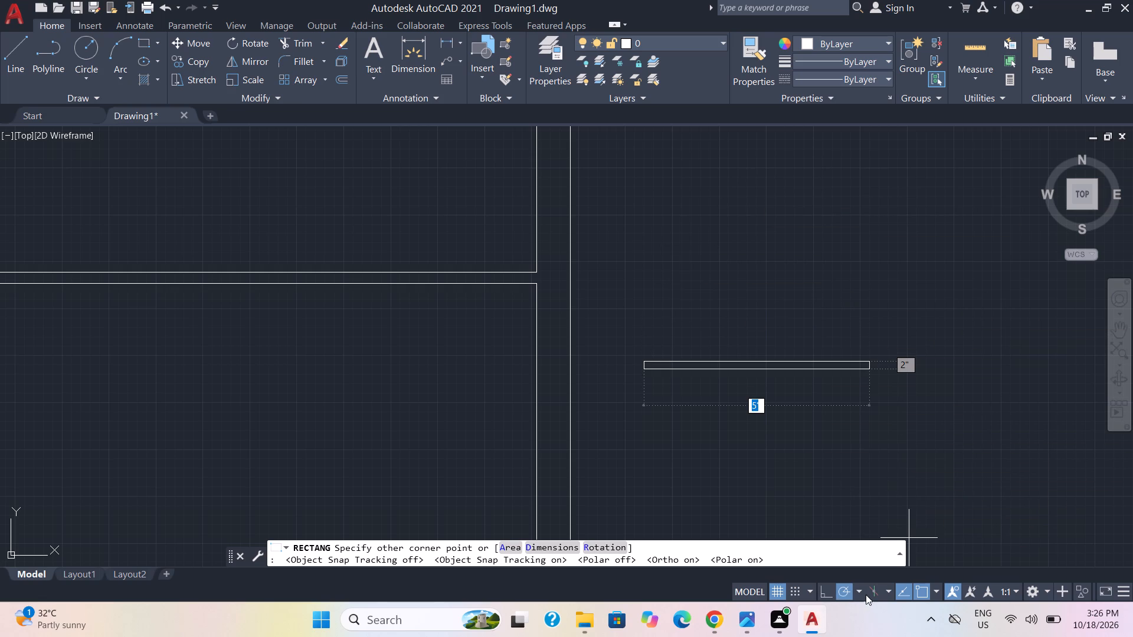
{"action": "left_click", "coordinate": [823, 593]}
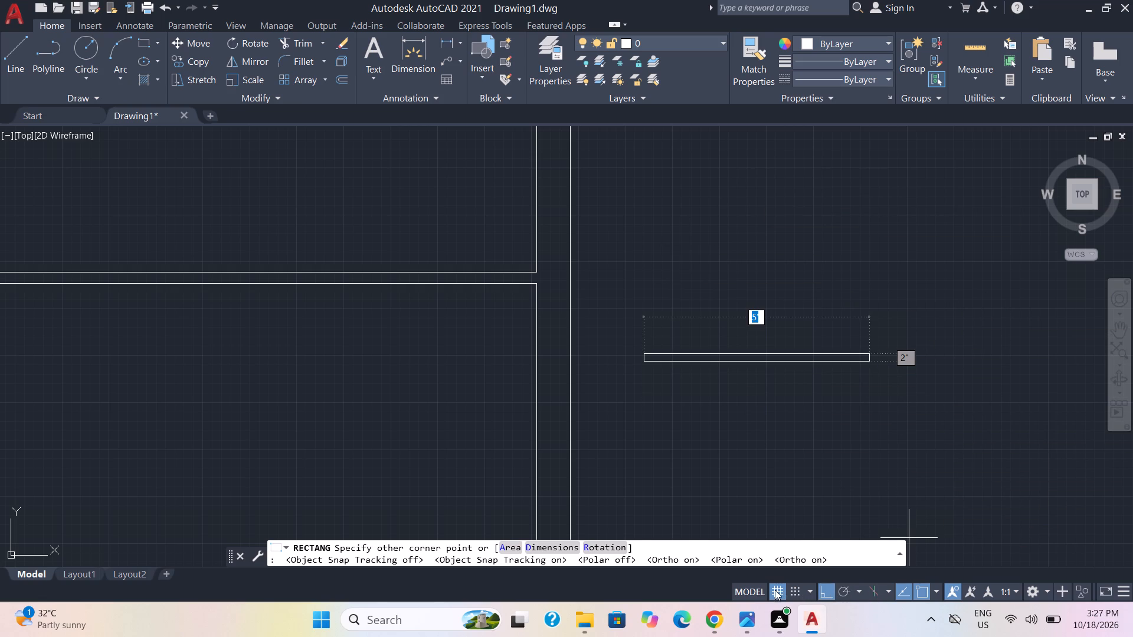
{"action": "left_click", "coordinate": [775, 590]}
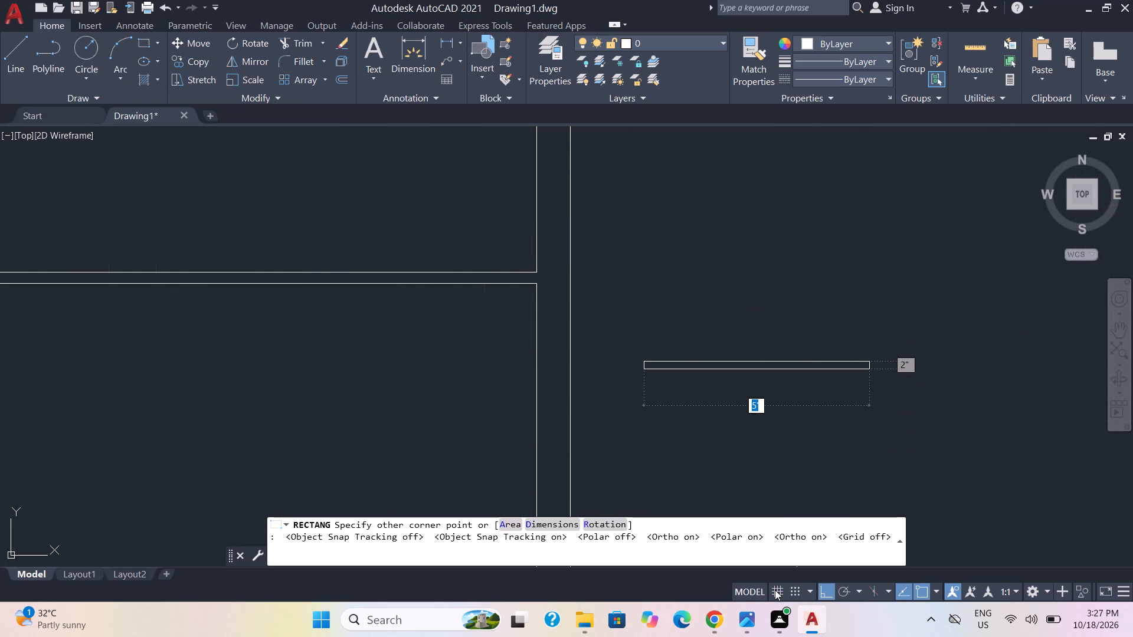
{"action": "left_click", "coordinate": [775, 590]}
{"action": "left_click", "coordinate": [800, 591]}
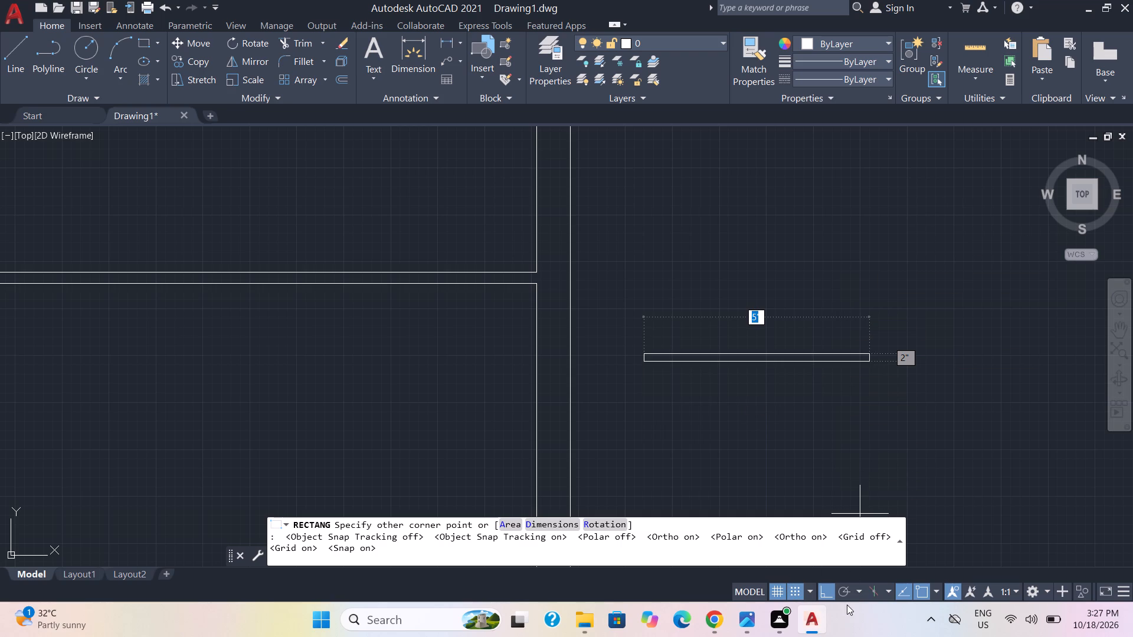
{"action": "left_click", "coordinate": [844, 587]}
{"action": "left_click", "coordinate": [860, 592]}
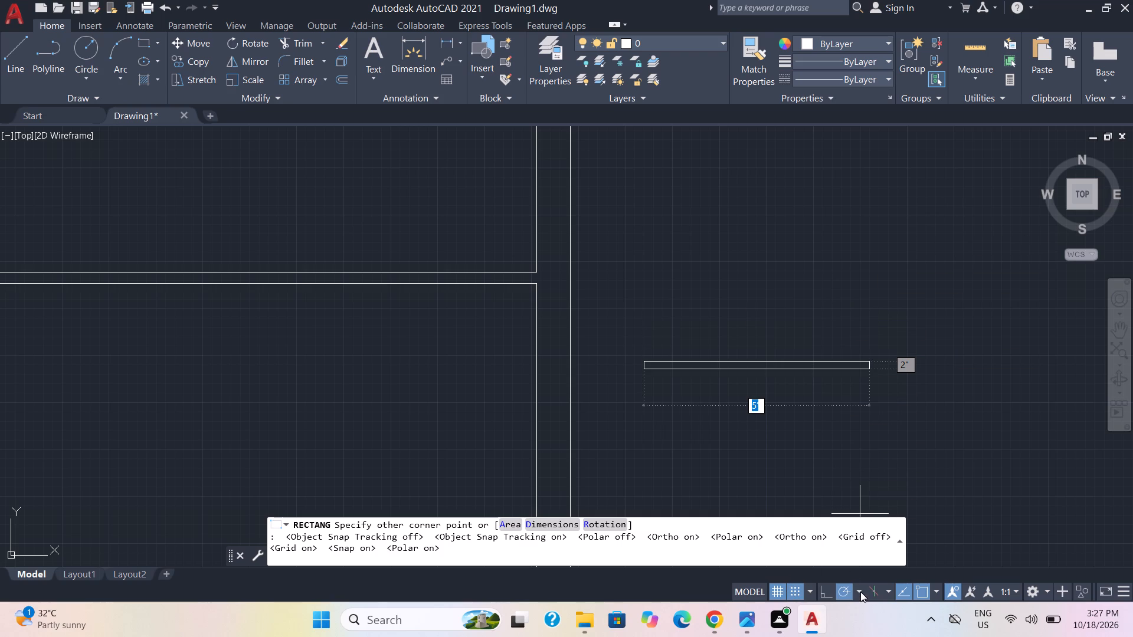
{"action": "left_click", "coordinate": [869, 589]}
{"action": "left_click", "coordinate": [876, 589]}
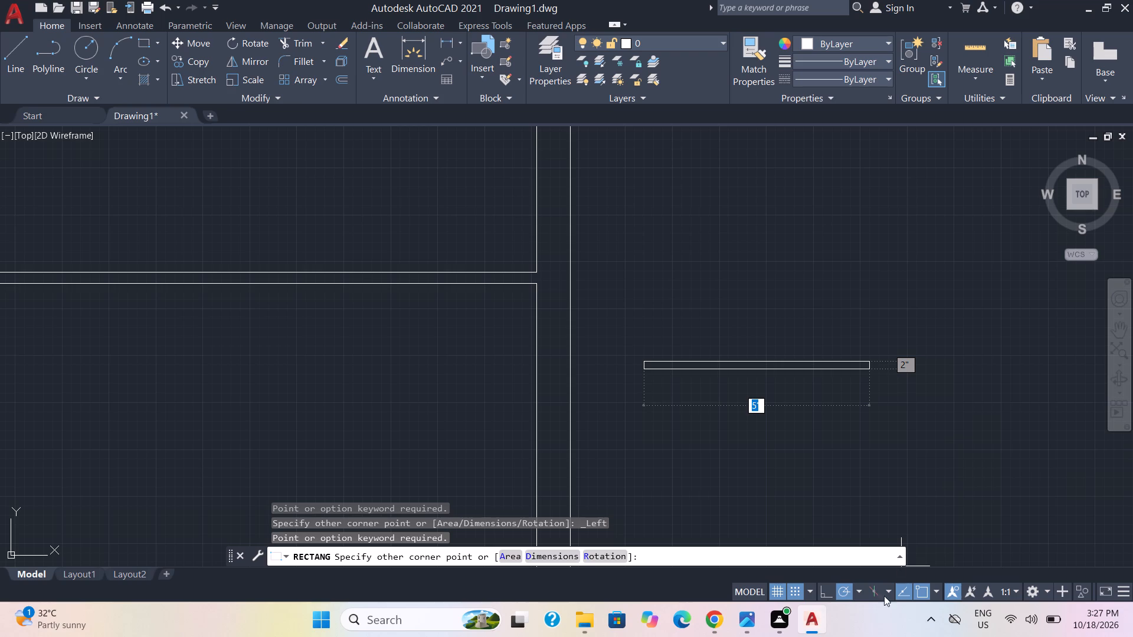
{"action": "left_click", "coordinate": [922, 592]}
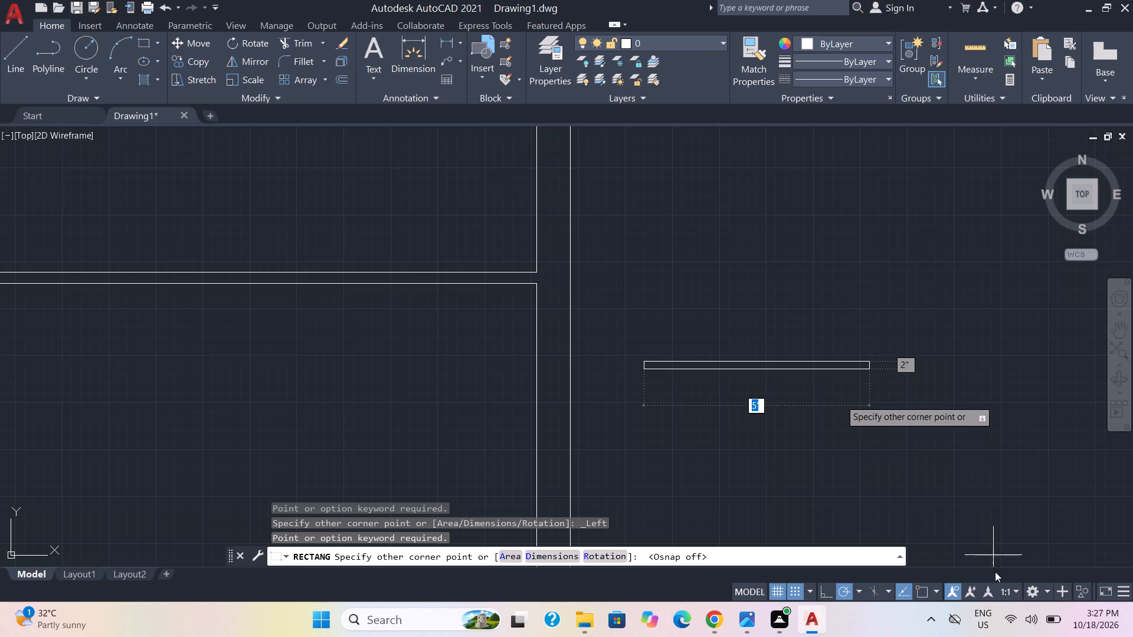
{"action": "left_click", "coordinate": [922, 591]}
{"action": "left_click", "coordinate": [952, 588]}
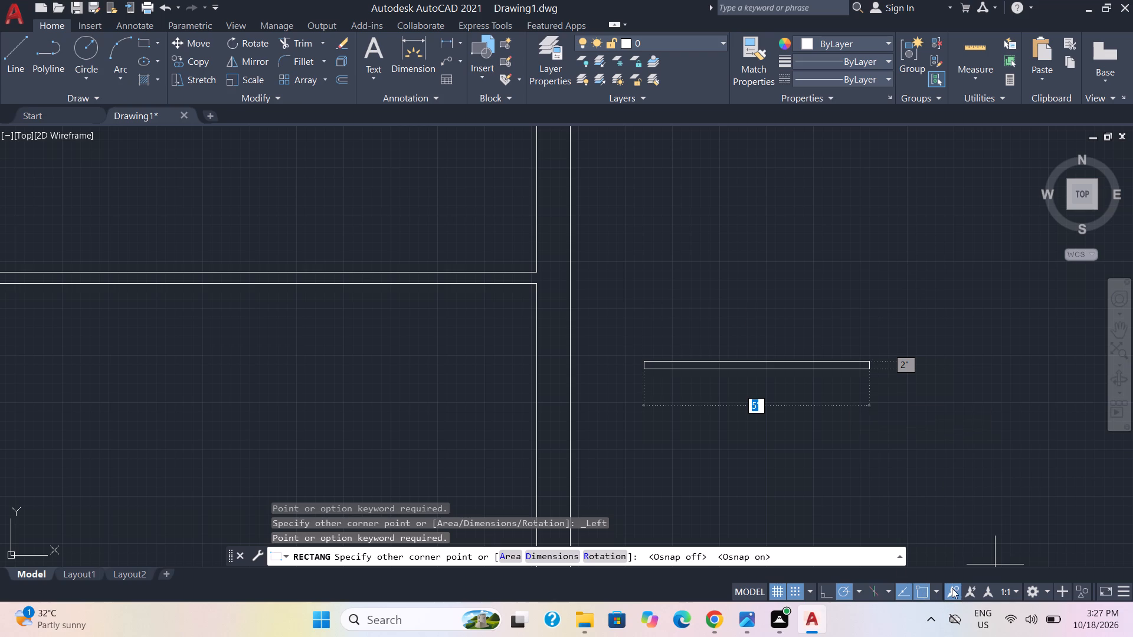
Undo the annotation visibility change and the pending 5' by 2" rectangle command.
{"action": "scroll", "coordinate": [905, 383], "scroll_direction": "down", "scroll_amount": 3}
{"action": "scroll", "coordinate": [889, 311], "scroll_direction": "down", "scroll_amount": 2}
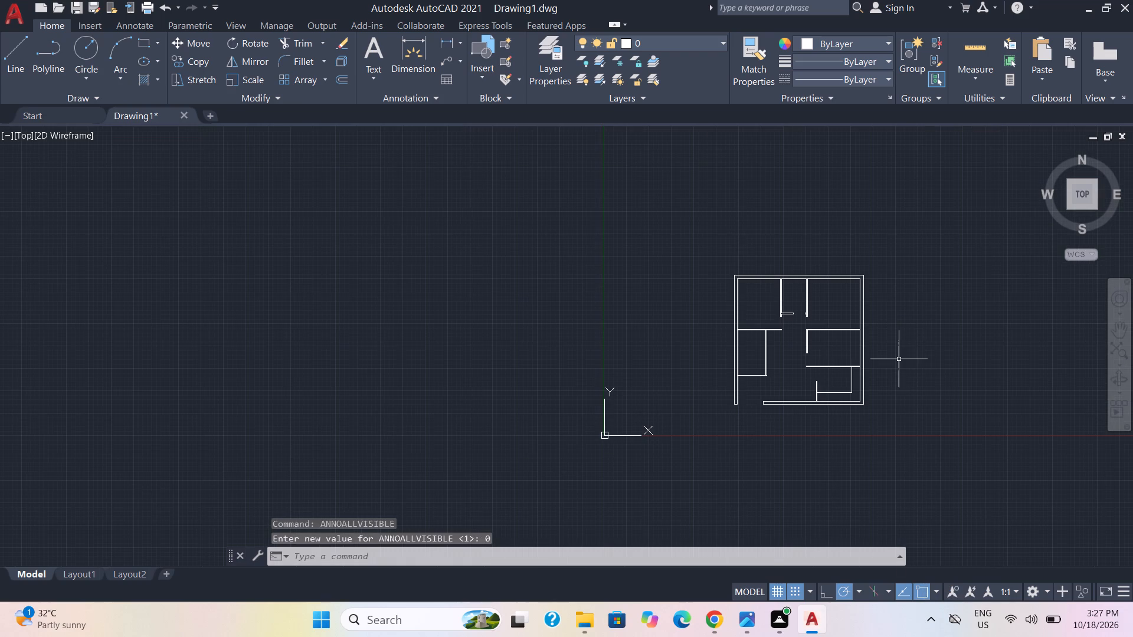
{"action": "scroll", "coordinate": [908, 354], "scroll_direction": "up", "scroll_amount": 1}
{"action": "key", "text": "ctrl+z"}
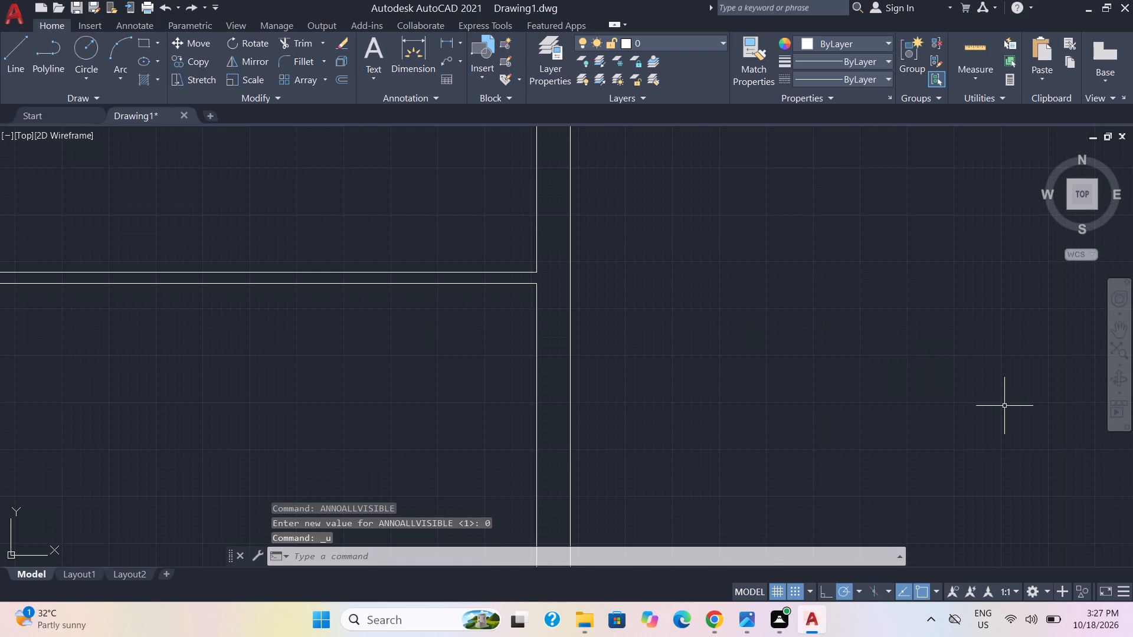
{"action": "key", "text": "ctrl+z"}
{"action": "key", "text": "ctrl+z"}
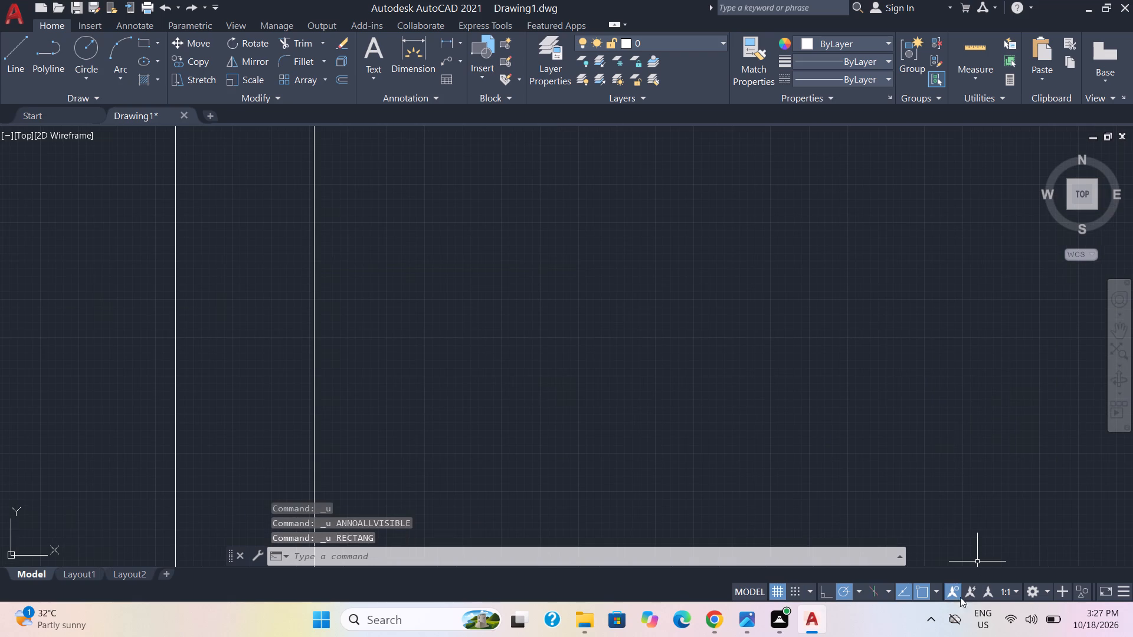
Turn on automatic scaling of annotative objects (ANNOAUTOSCALE 4), leaving the annotation scale at 1:1.
{"action": "left_click", "coordinate": [967, 589]}
{"action": "left_click", "coordinate": [984, 588]}
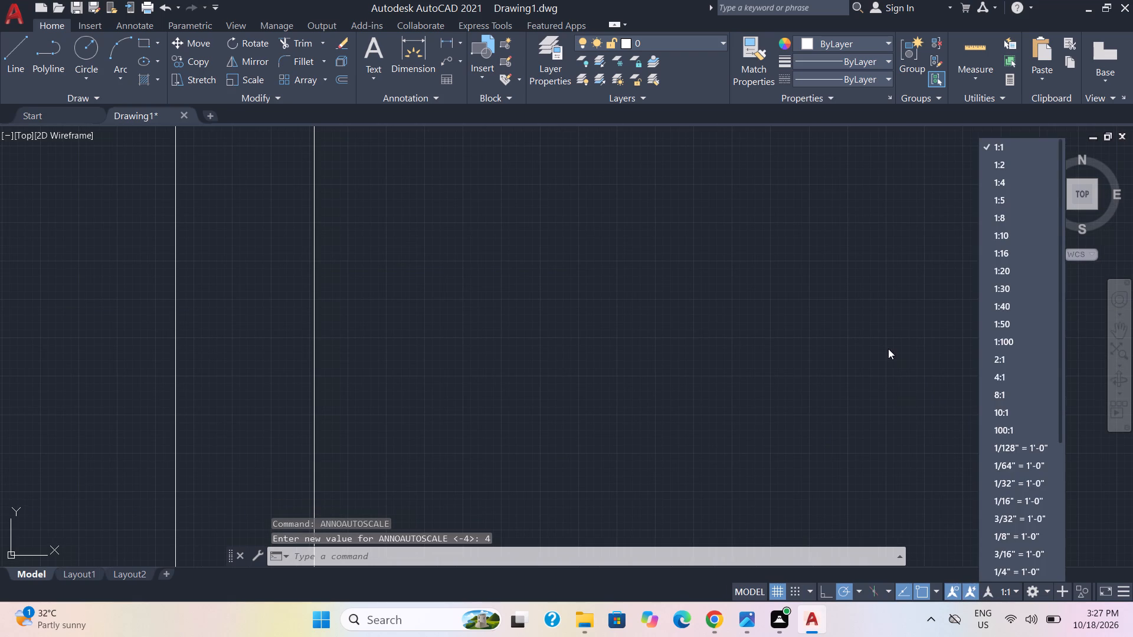
{"action": "left_click", "coordinate": [889, 347]}
Draw a narrow upright rectangle about 1'-2" wide and 10'-3" tall in the empty space east of the plan.
{"action": "scroll", "coordinate": [915, 317], "scroll_direction": "down", "scroll_amount": 3}
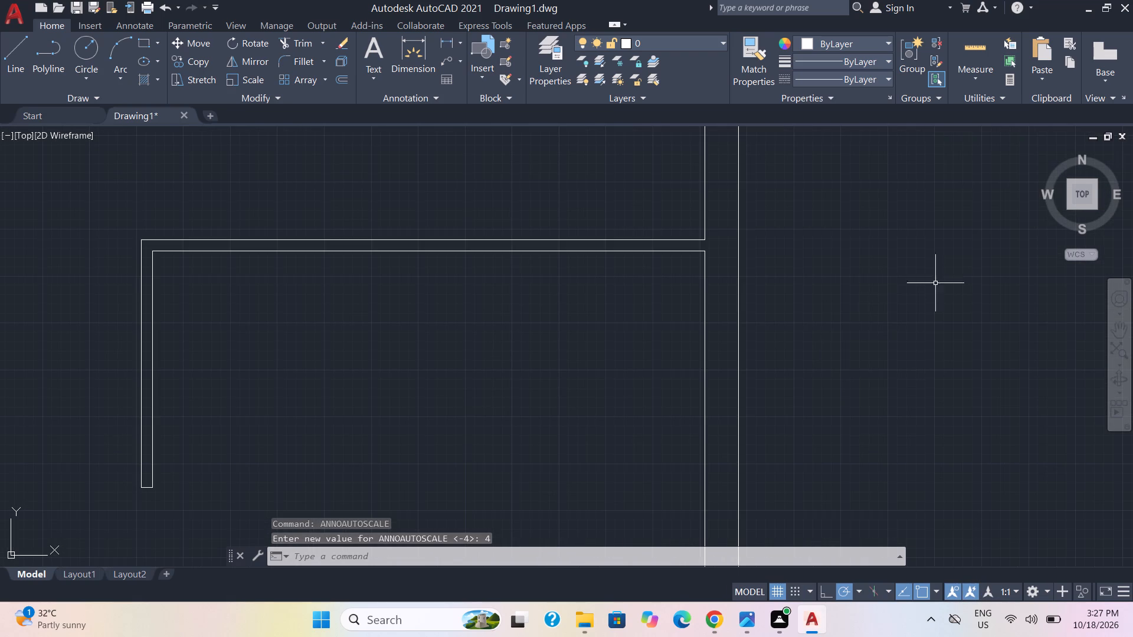
{"action": "scroll", "coordinate": [934, 366], "scroll_direction": "down", "scroll_amount": 2}
{"action": "scroll", "coordinate": [851, 318], "scroll_direction": "down", "scroll_amount": 2}
{"action": "middle_click_drag", "start_coordinate": [928, 381], "coordinate": [690, 312]}
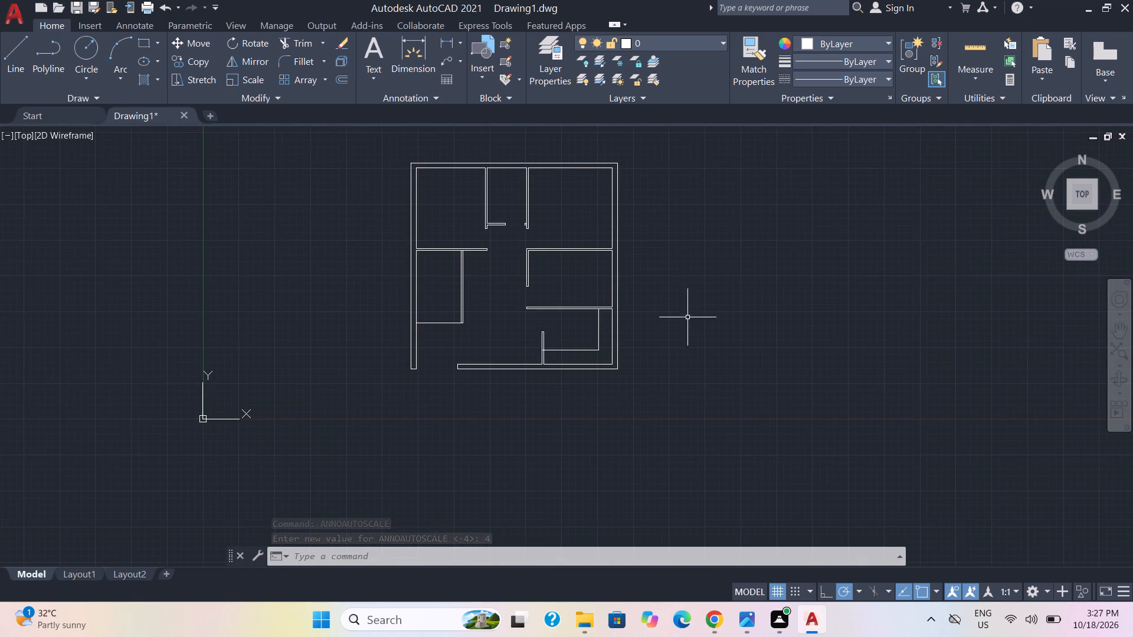
{"action": "scroll", "coordinate": [711, 287], "scroll_direction": "down", "scroll_amount": 7}
{"action": "scroll", "coordinate": [912, 245], "scroll_direction": "down", "scroll_amount": 1}
{"action": "middle_click_drag", "start_coordinate": [912, 245], "coordinate": [741, 273]}
{"action": "scroll", "coordinate": [664, 287], "scroll_direction": "up", "scroll_amount": 3}
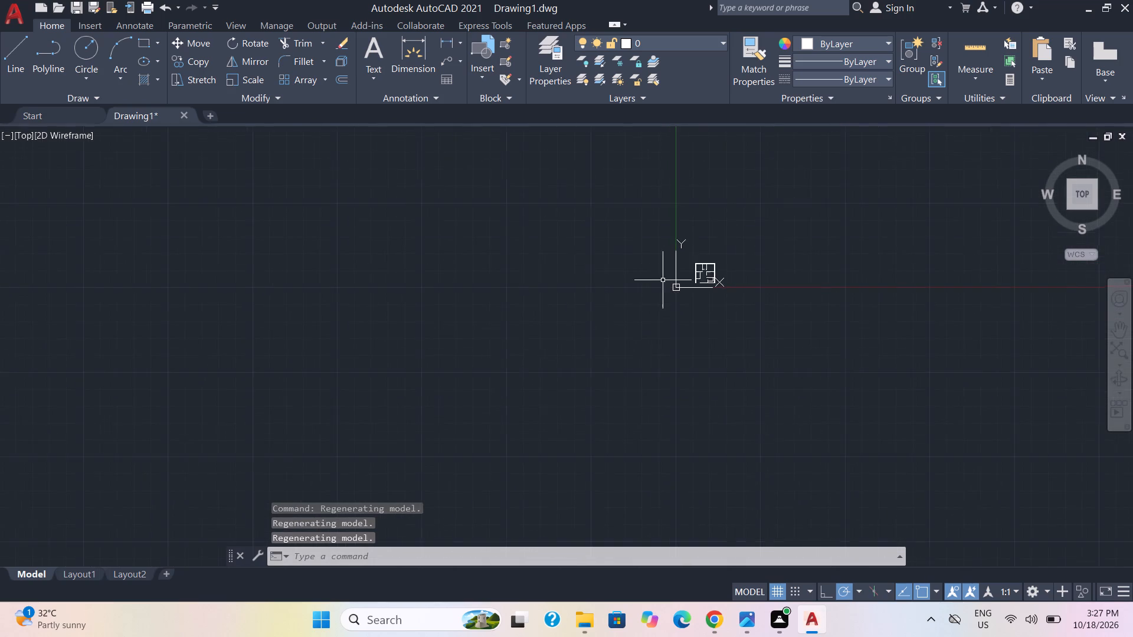
{"action": "scroll", "coordinate": [682, 274], "scroll_direction": "up", "scroll_amount": 5}
{"action": "middle_click_drag", "start_coordinate": [697, 340], "coordinate": [715, 326]}
{"action": "scroll", "coordinate": [705, 321], "scroll_direction": "up", "scroll_amount": 1}
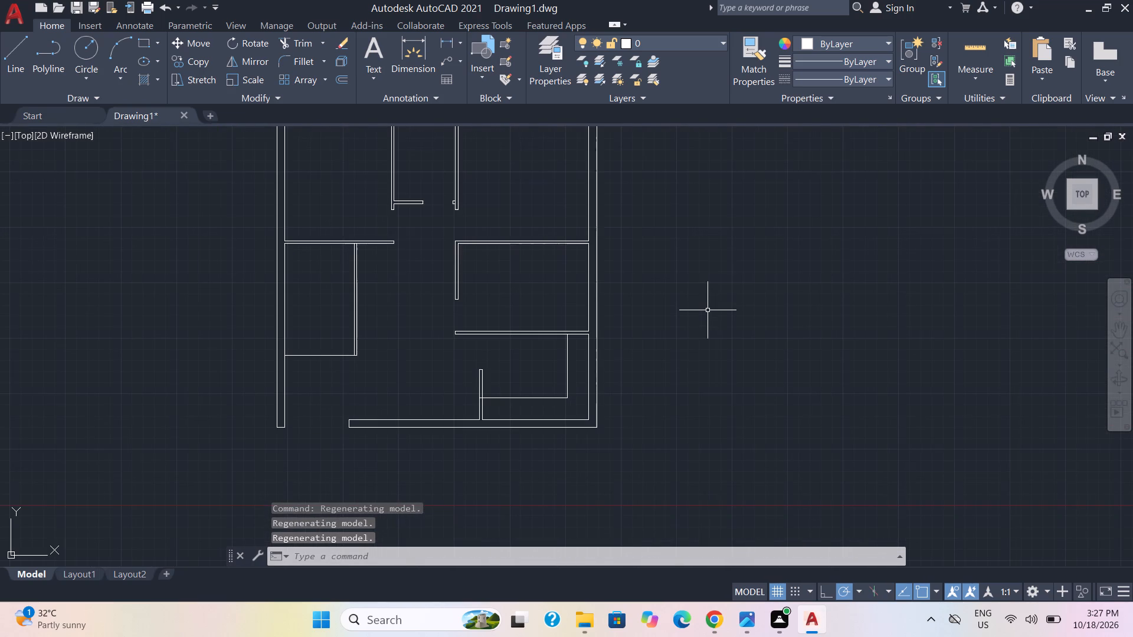
{"action": "left_click", "coordinate": [145, 47]}
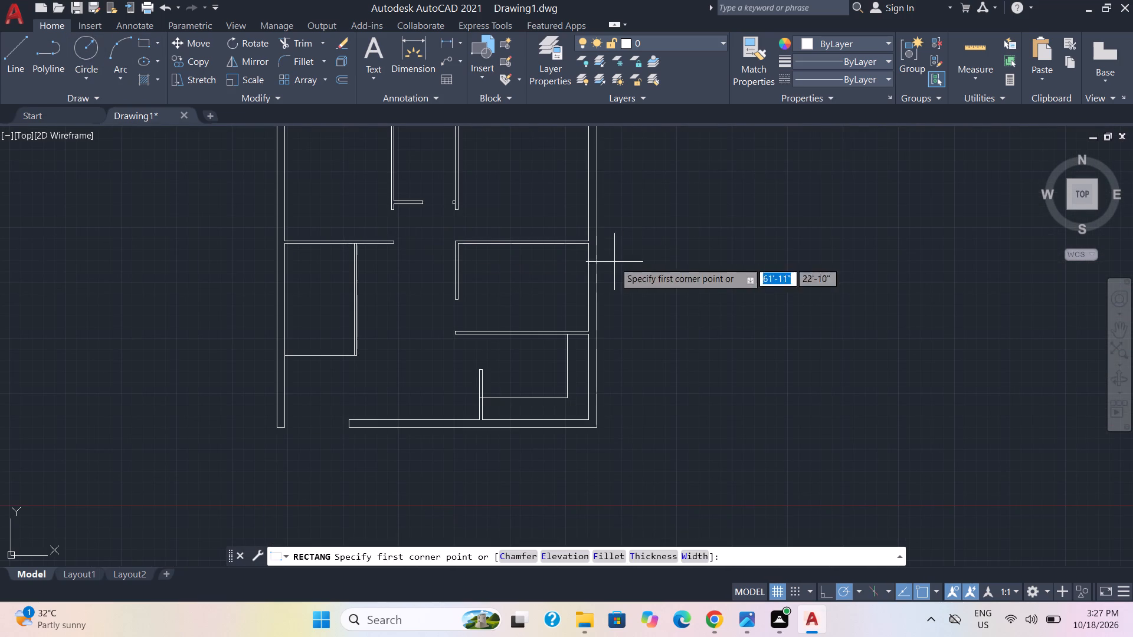
{"action": "left_click", "coordinate": [720, 260]}
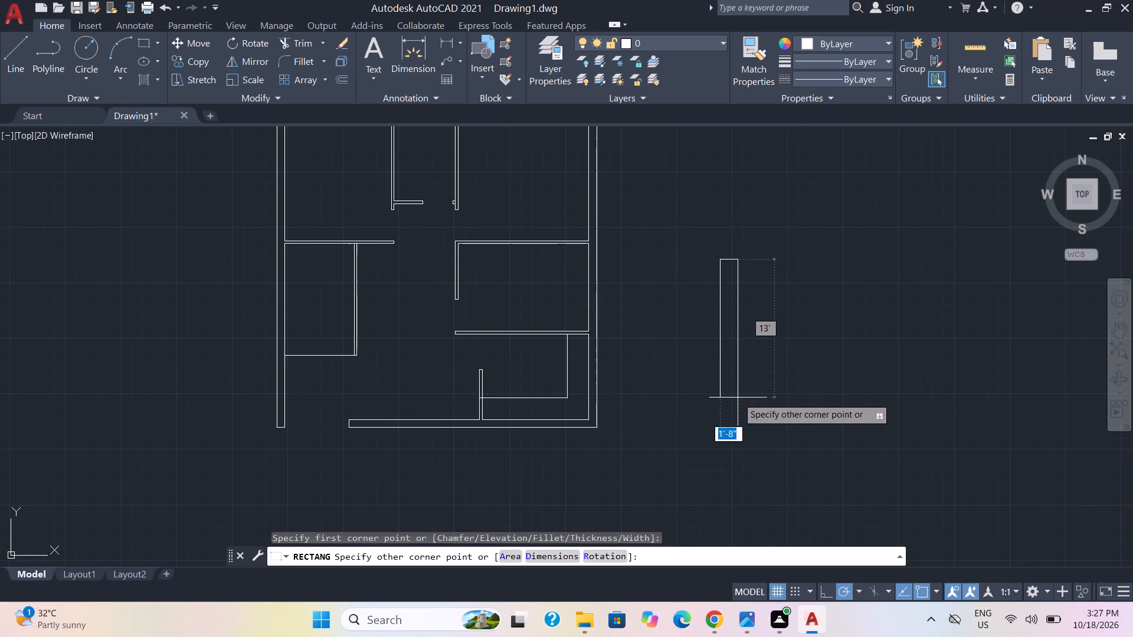
{"action": "left_click", "coordinate": [732, 367]}
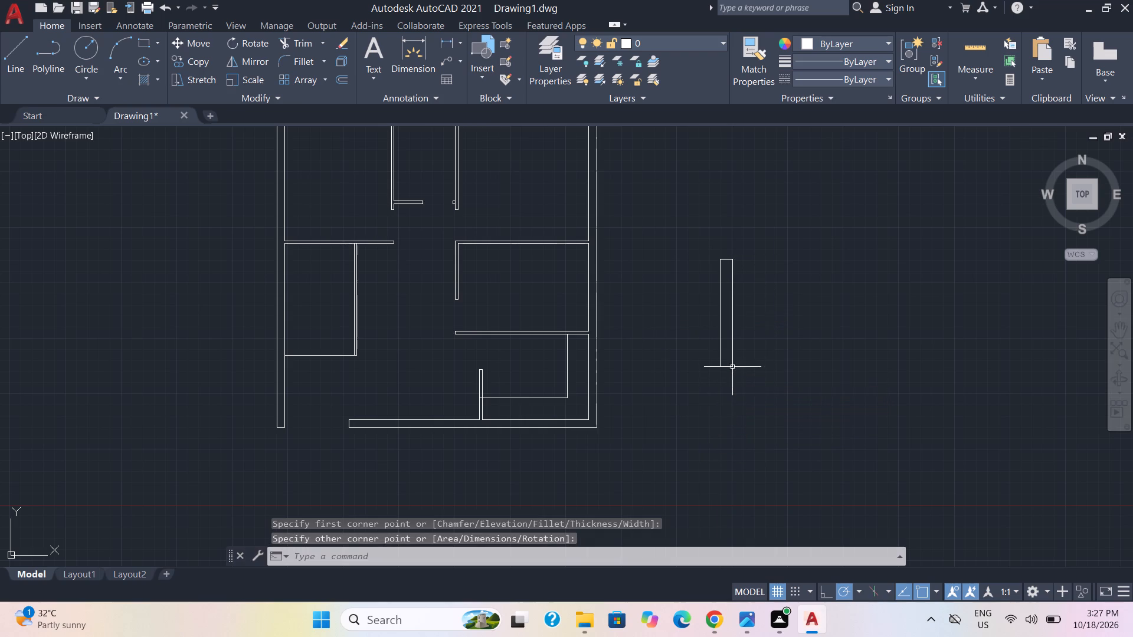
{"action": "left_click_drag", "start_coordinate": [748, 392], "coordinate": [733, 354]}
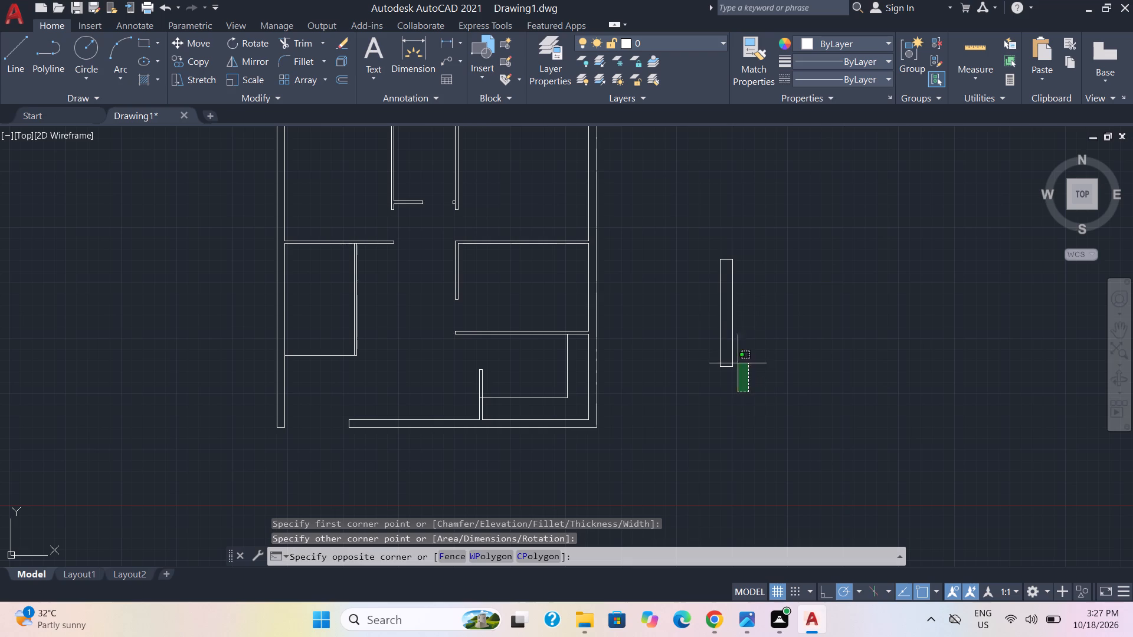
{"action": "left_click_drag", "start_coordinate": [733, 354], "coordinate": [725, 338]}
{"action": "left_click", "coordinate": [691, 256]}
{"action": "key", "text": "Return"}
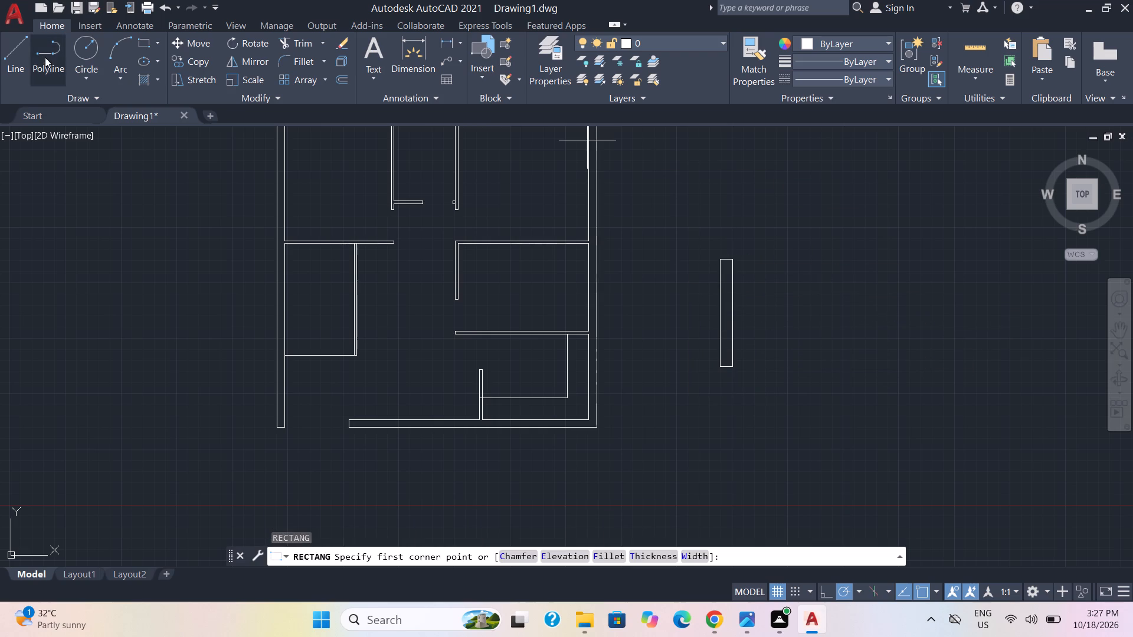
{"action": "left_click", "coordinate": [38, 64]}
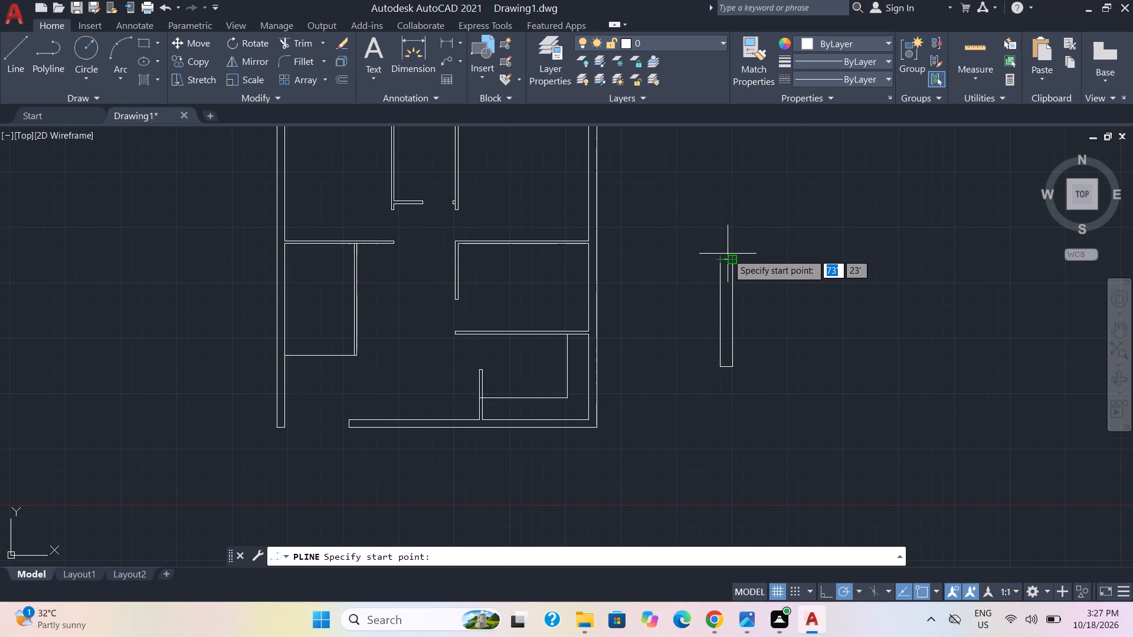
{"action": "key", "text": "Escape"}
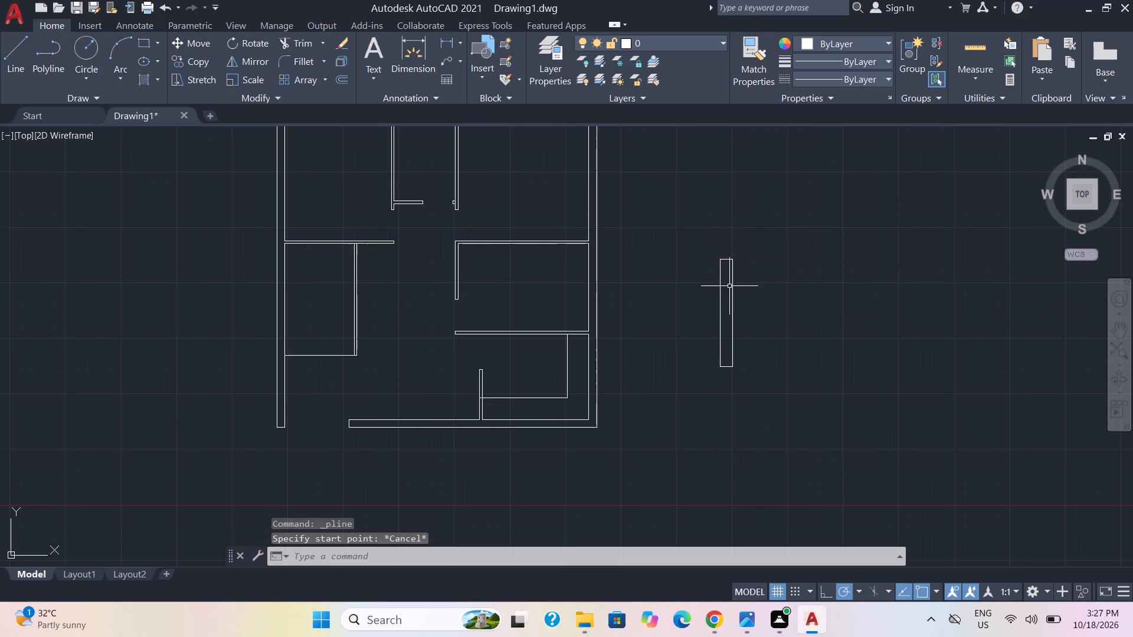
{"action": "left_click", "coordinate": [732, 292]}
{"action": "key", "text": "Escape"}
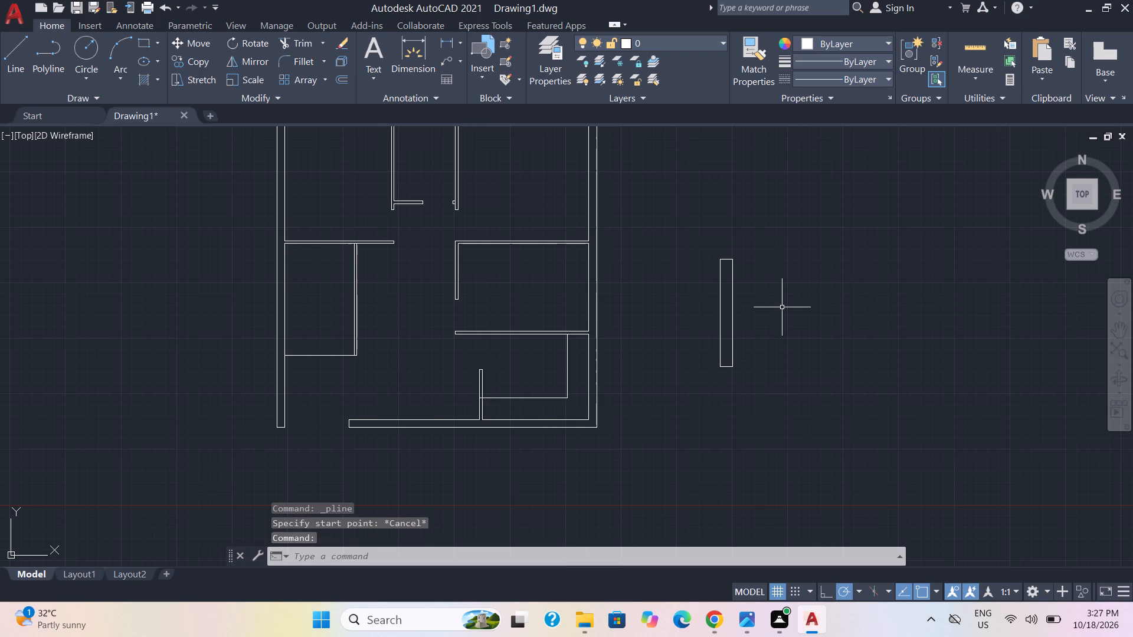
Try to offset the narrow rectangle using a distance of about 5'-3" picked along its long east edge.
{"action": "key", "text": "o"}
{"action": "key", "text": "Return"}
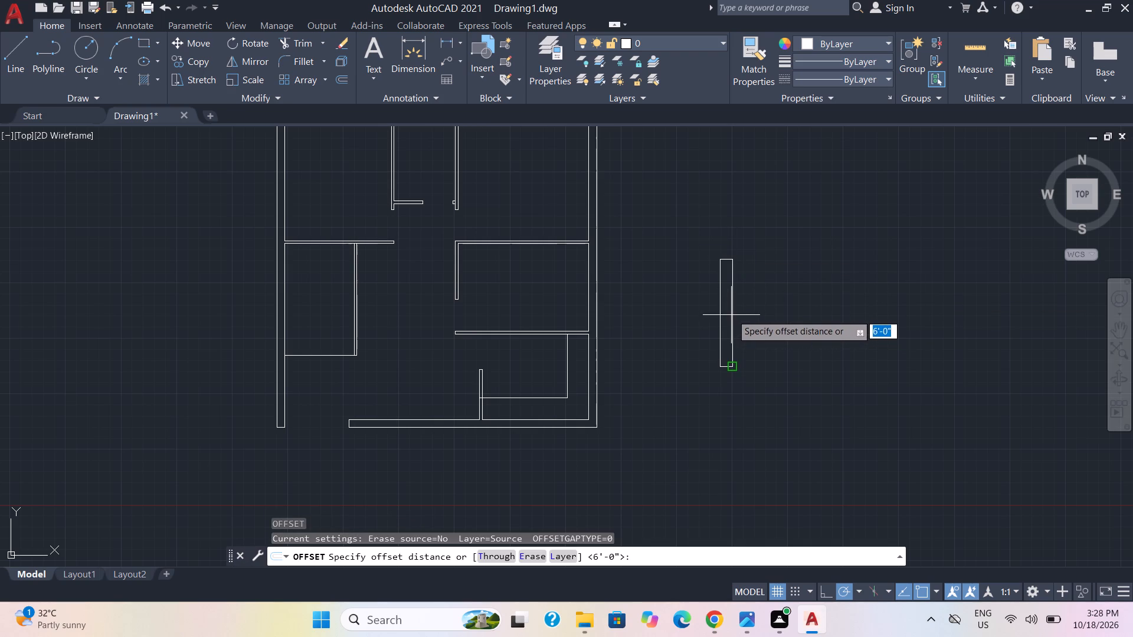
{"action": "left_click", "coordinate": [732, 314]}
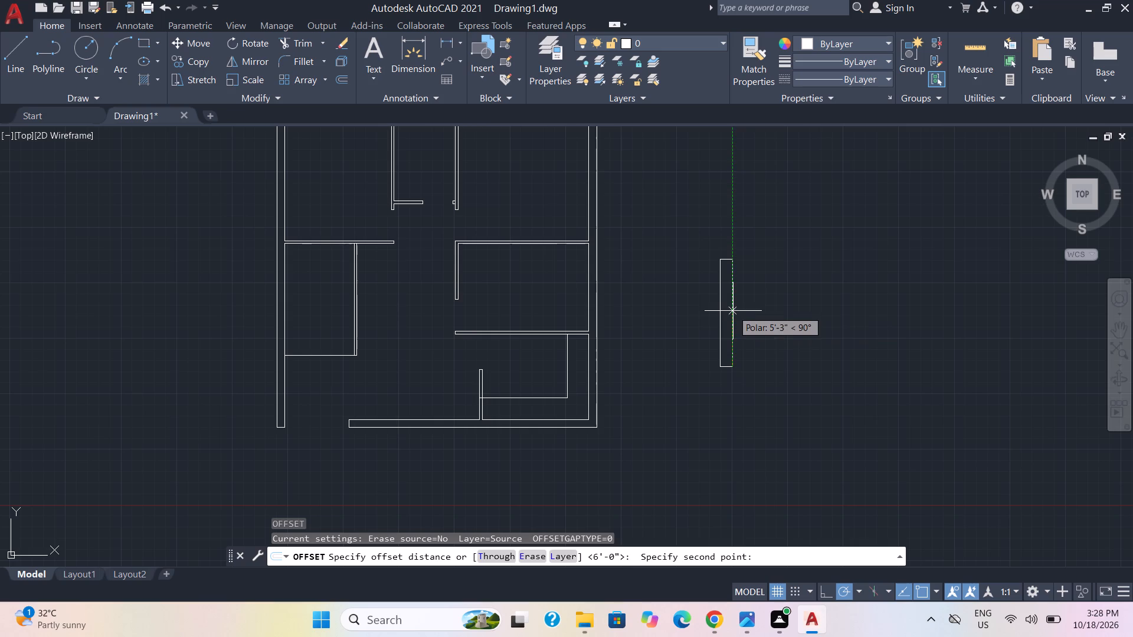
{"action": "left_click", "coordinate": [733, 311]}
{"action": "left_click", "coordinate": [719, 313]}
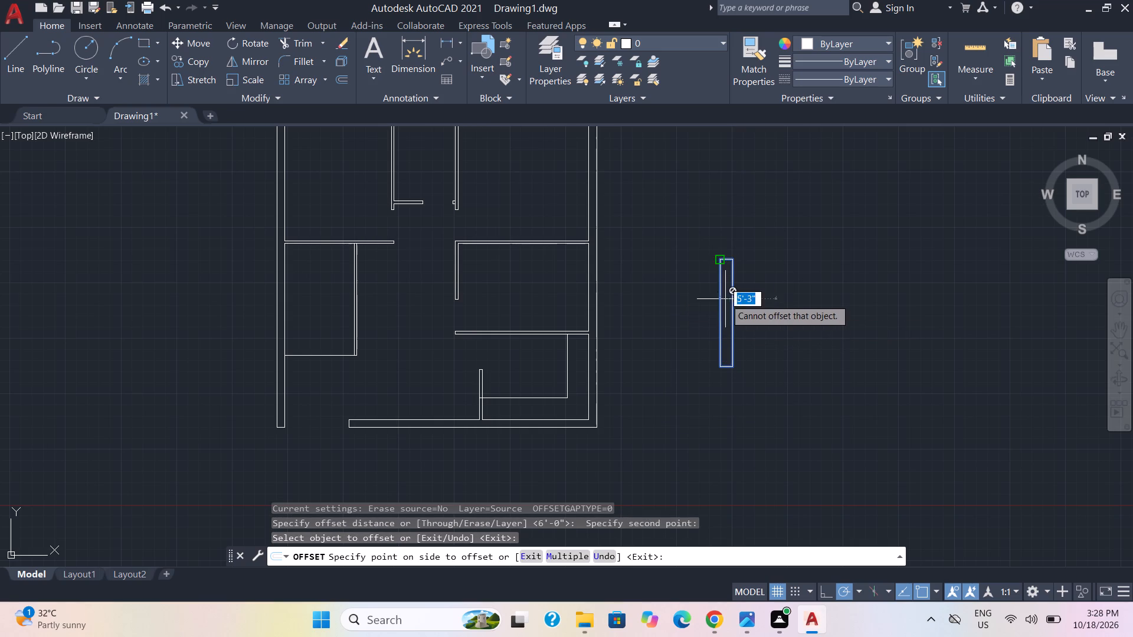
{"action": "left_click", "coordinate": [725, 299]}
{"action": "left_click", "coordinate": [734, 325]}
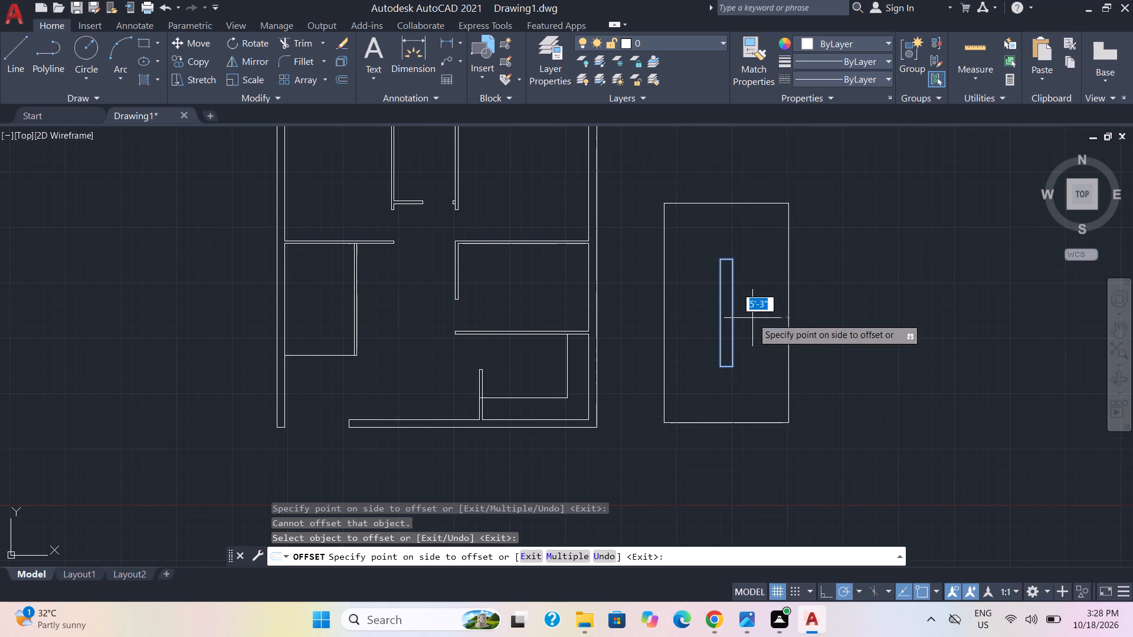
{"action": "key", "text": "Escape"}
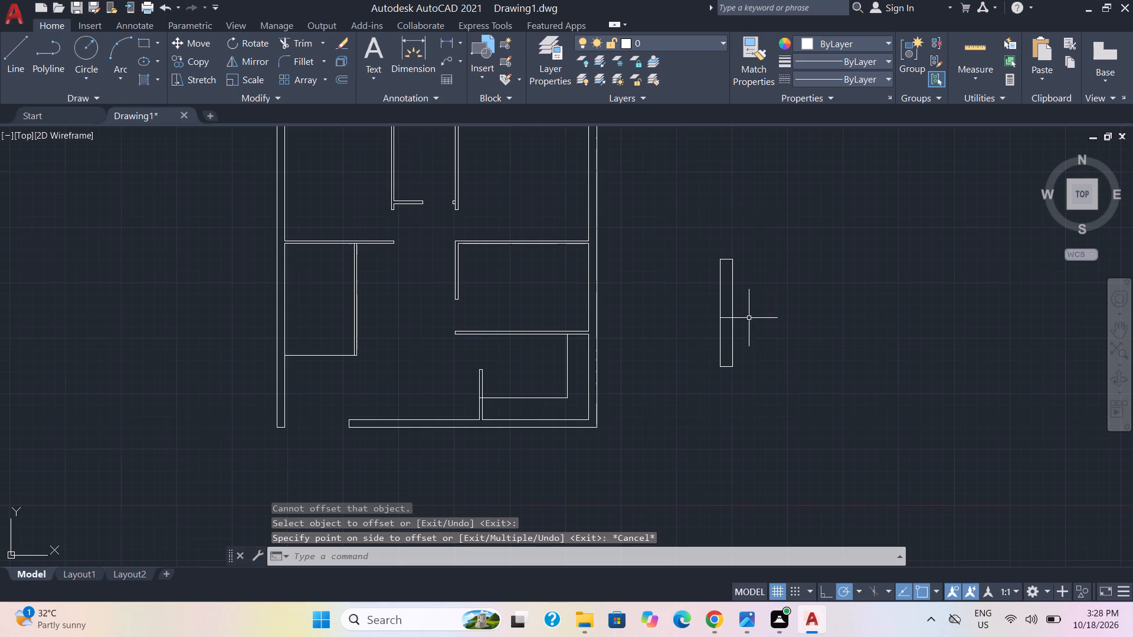
Draw a slimmer inner rectangle with the Line tool inside the narrow upright rectangle, inset from all four of its edges.
{"action": "scroll", "coordinate": [733, 326], "scroll_direction": "up", "scroll_amount": 4}
{"action": "scroll", "coordinate": [583, 289], "scroll_direction": "down", "scroll_amount": 2}
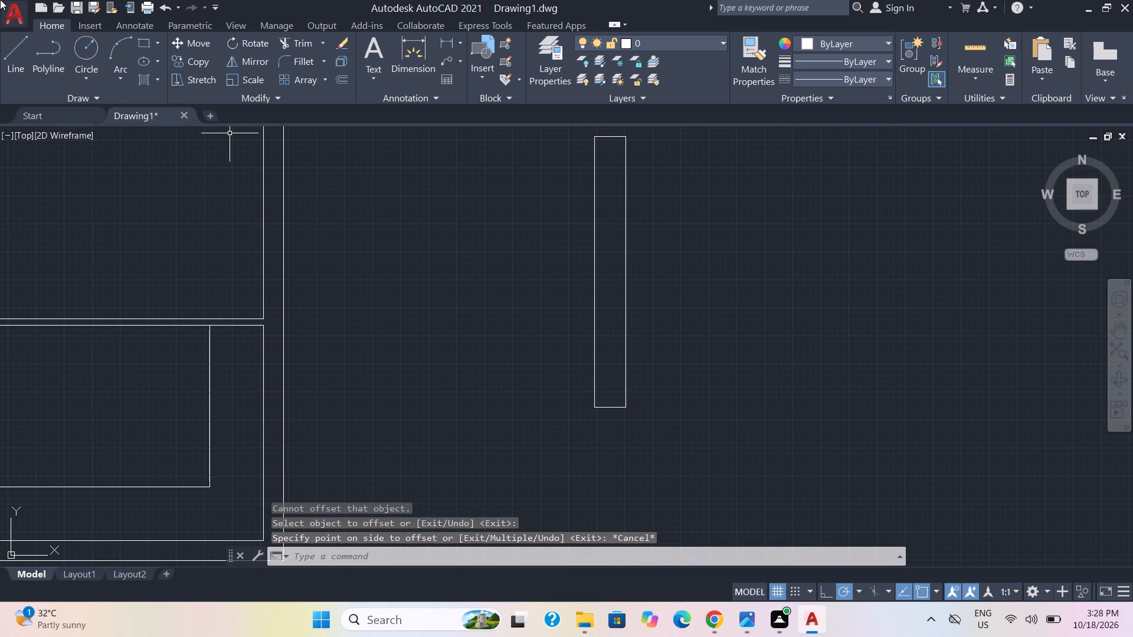
{"action": "left_click", "coordinate": [13, 67]}
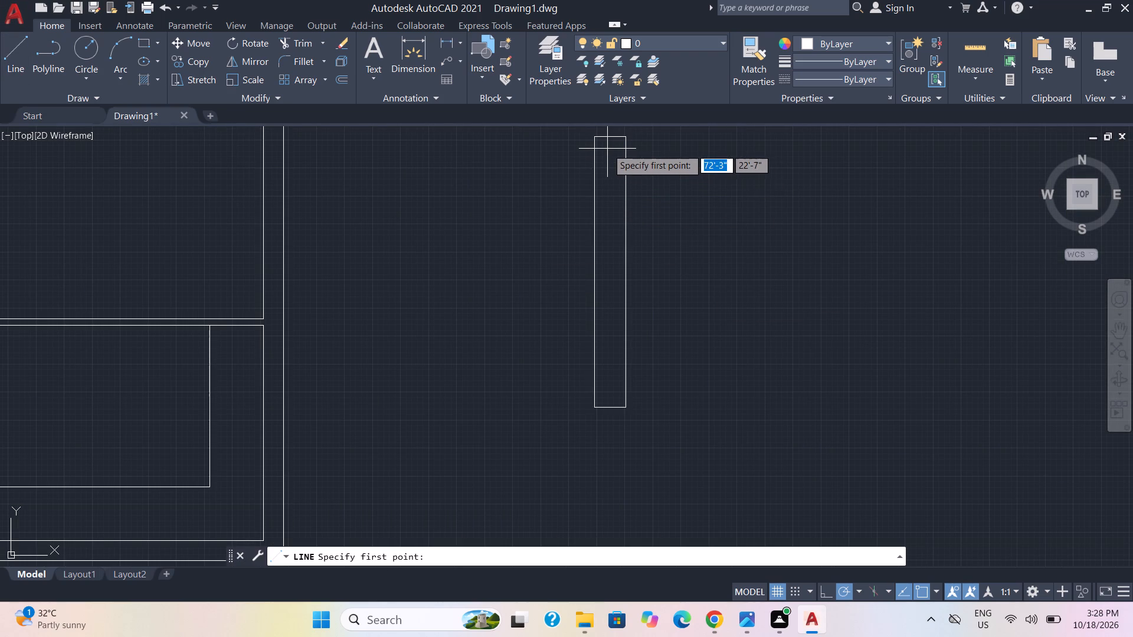
{"action": "triple_click", "coordinate": [601, 150]}
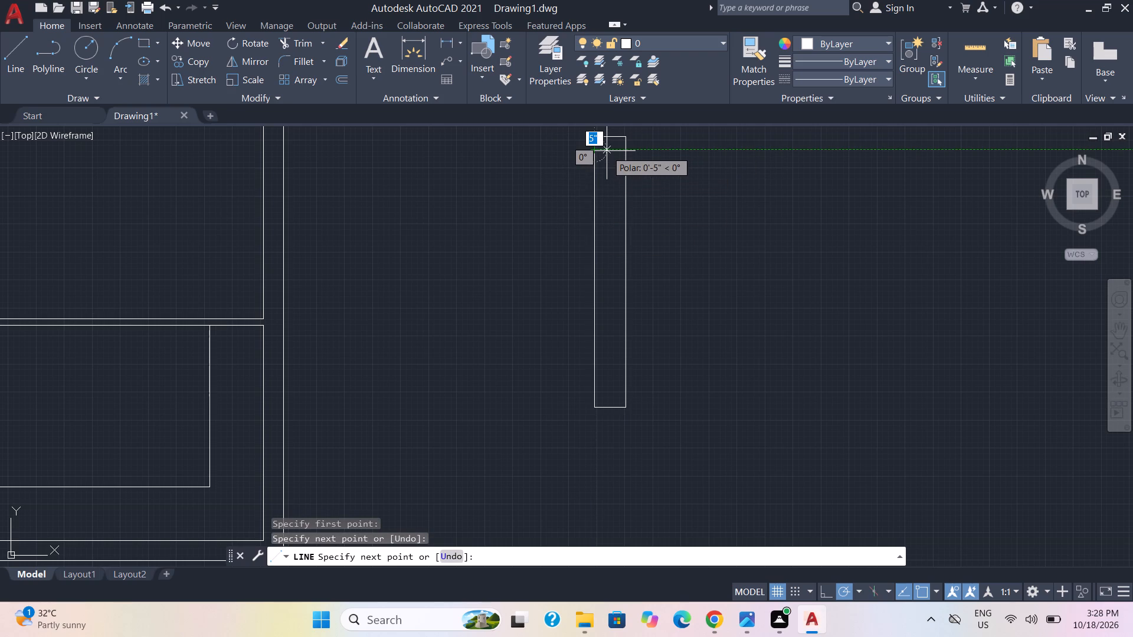
{"action": "left_click", "coordinate": [602, 152]}
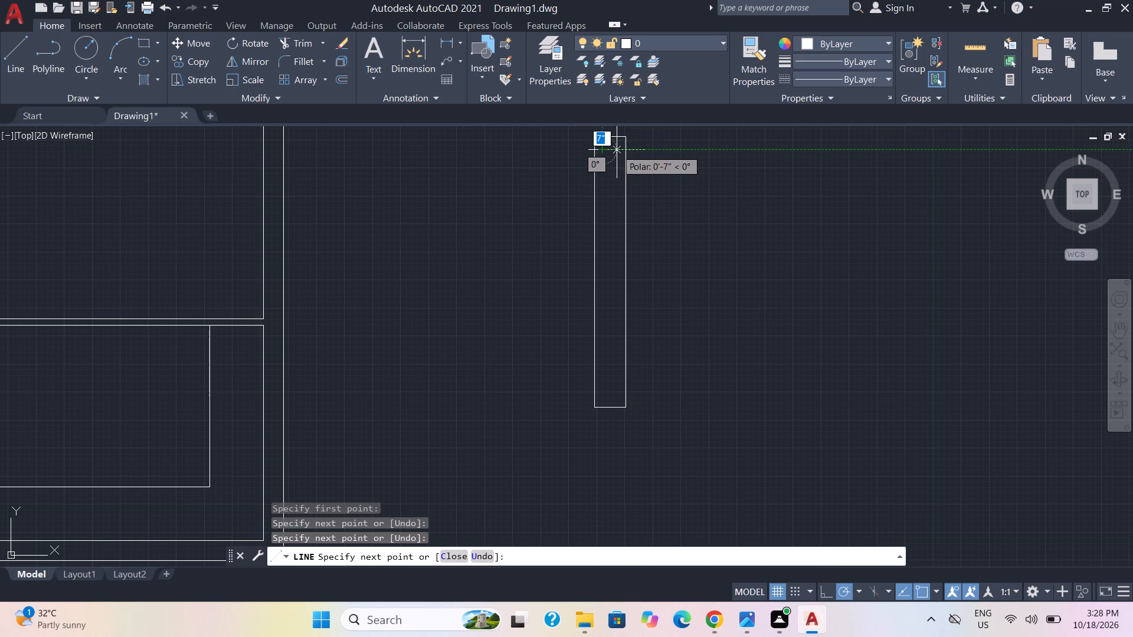
{"action": "left_click", "coordinate": [617, 150]}
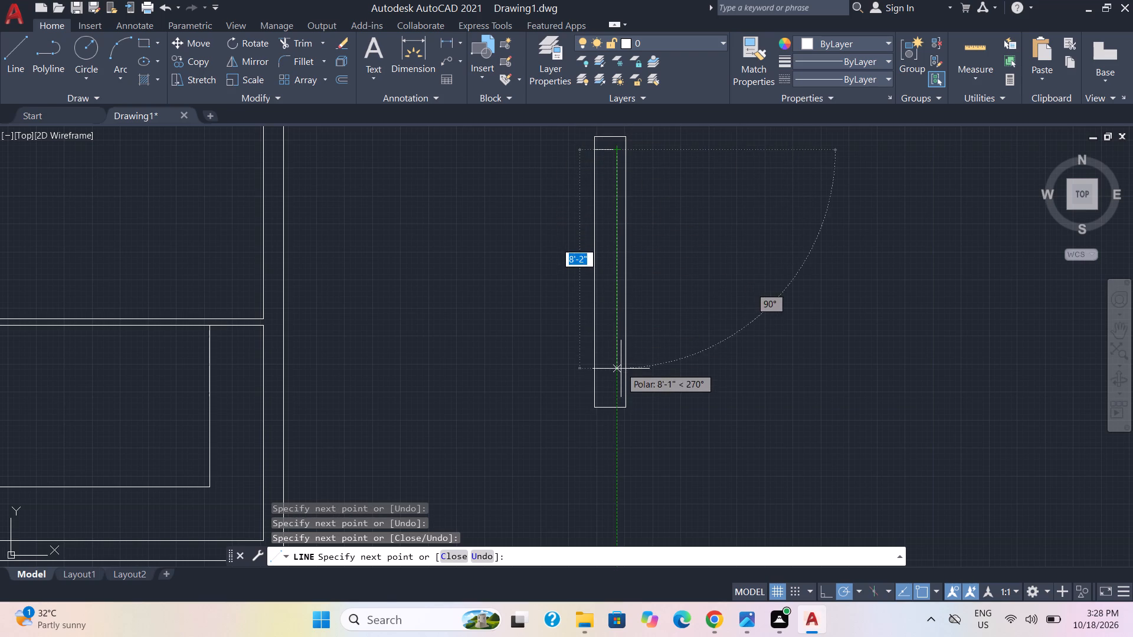
{"action": "left_click", "coordinate": [620, 394]}
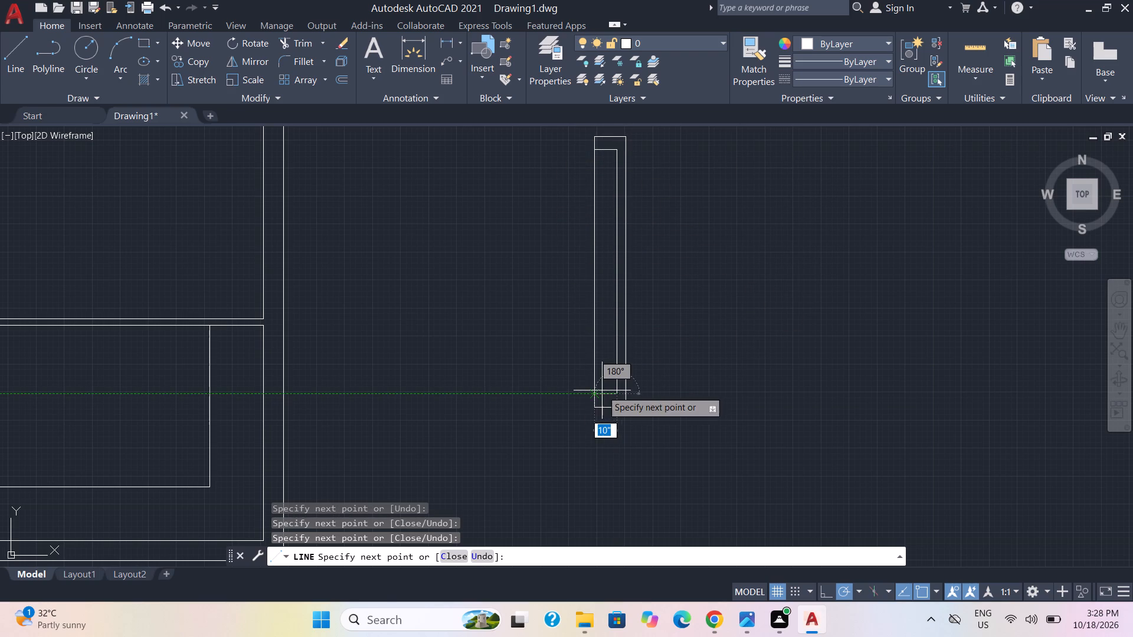
{"action": "left_click_drag", "start_coordinate": [603, 390], "coordinate": [610, 318]}
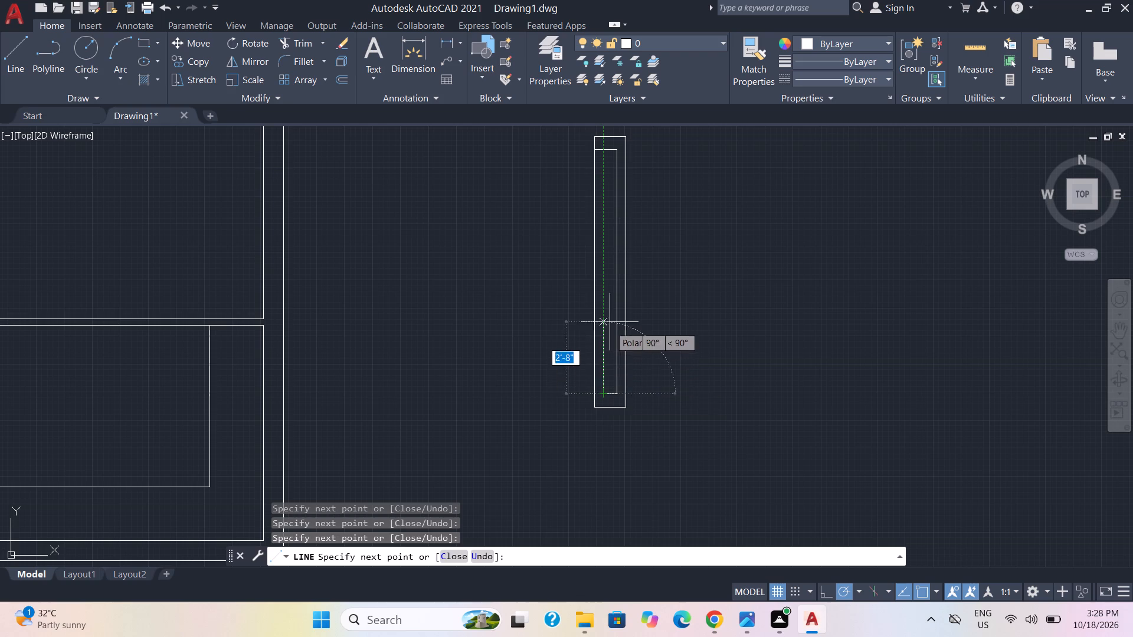
{"action": "left_click_drag", "start_coordinate": [610, 318], "coordinate": [607, 148]}
{"action": "left_click", "coordinate": [607, 148]}
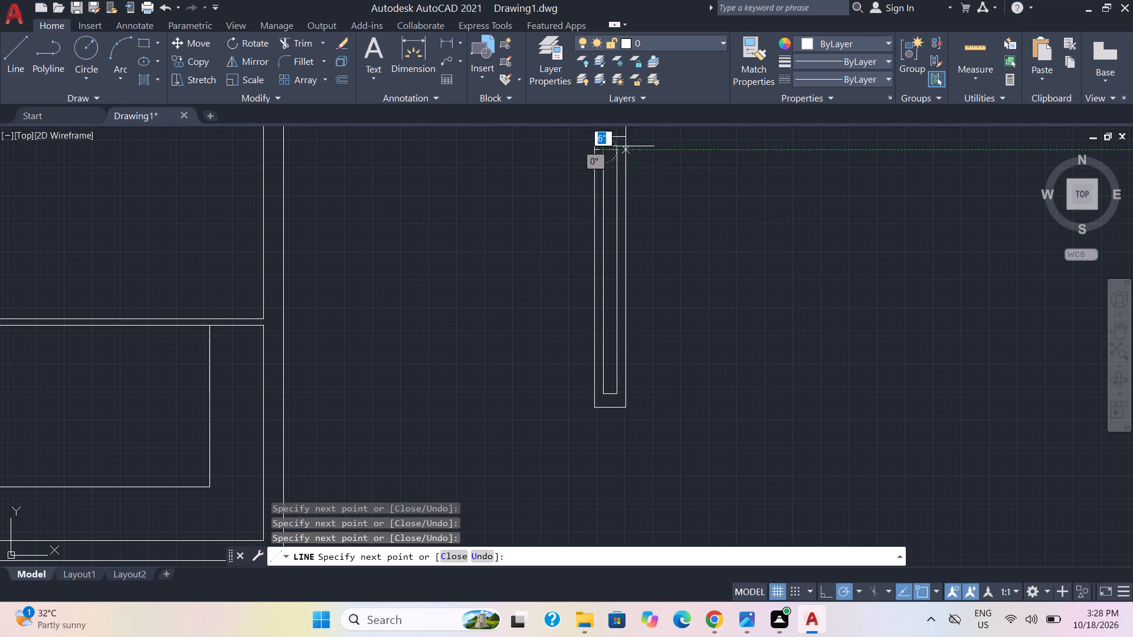
{"action": "key", "text": "Escape"}
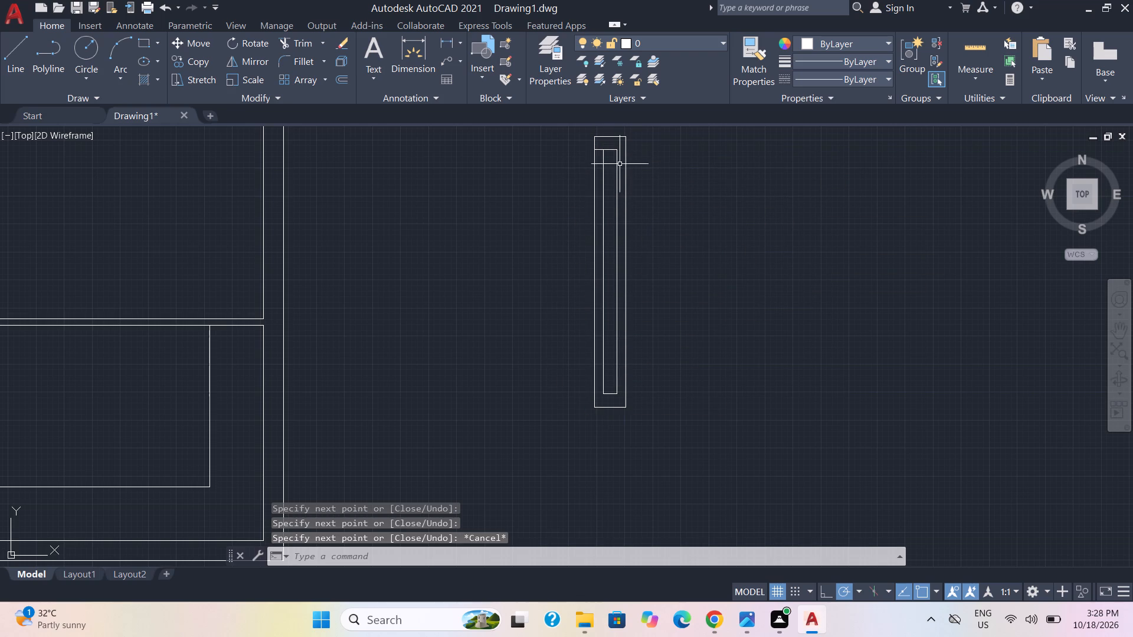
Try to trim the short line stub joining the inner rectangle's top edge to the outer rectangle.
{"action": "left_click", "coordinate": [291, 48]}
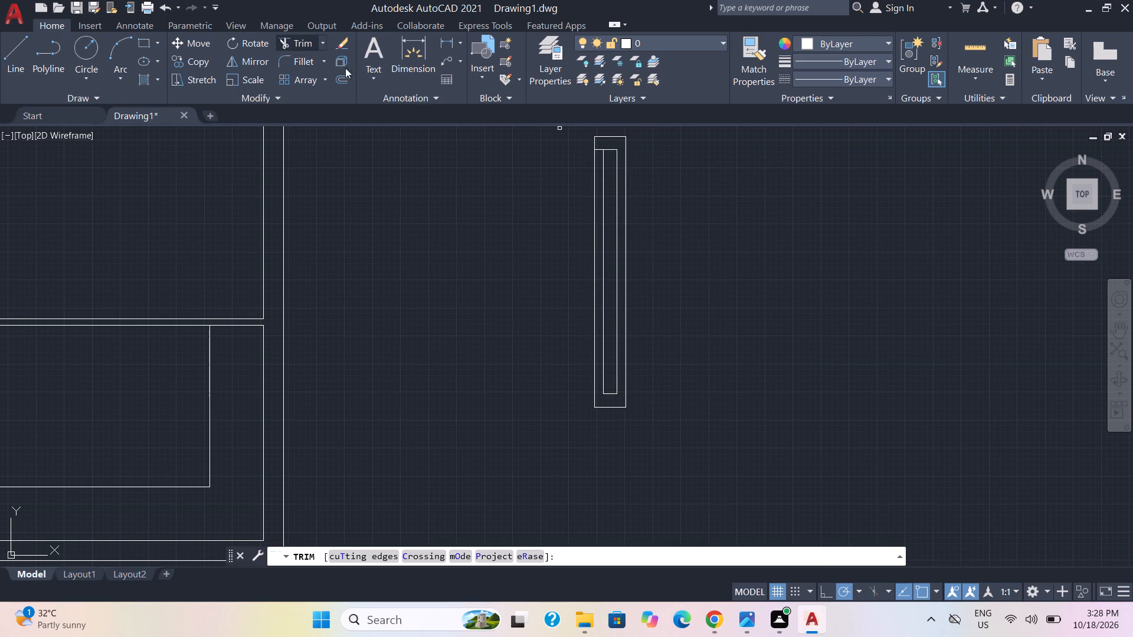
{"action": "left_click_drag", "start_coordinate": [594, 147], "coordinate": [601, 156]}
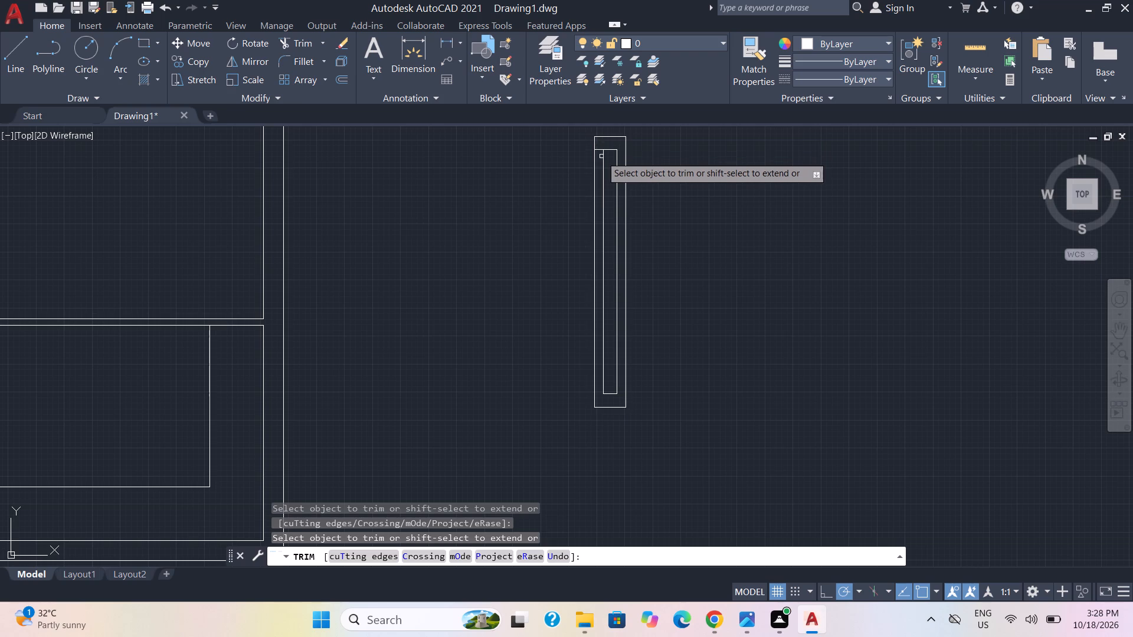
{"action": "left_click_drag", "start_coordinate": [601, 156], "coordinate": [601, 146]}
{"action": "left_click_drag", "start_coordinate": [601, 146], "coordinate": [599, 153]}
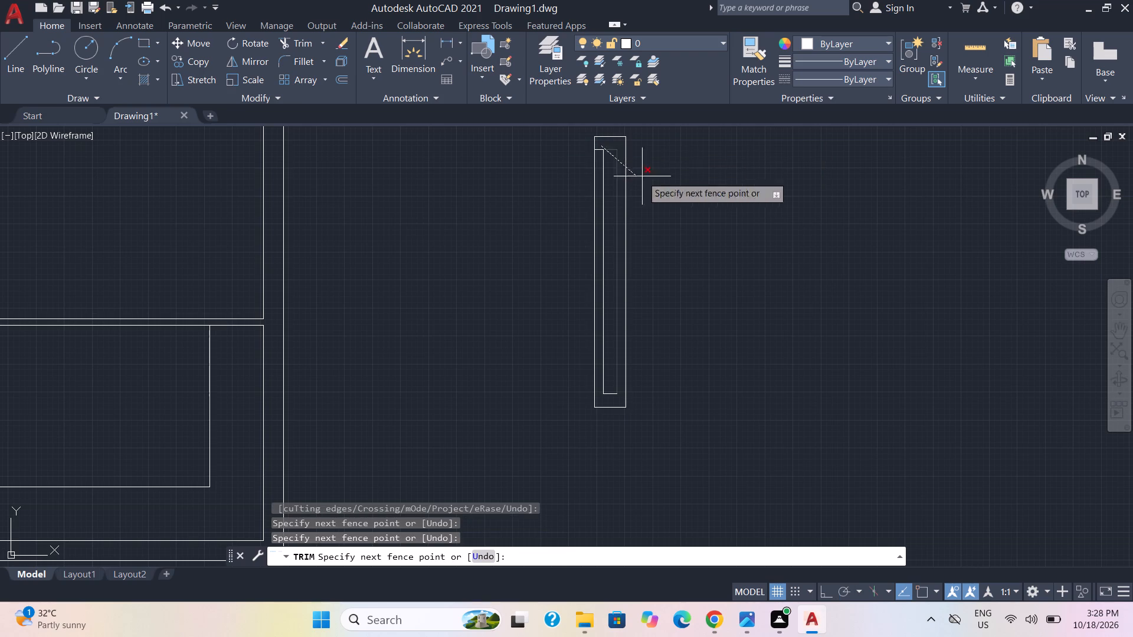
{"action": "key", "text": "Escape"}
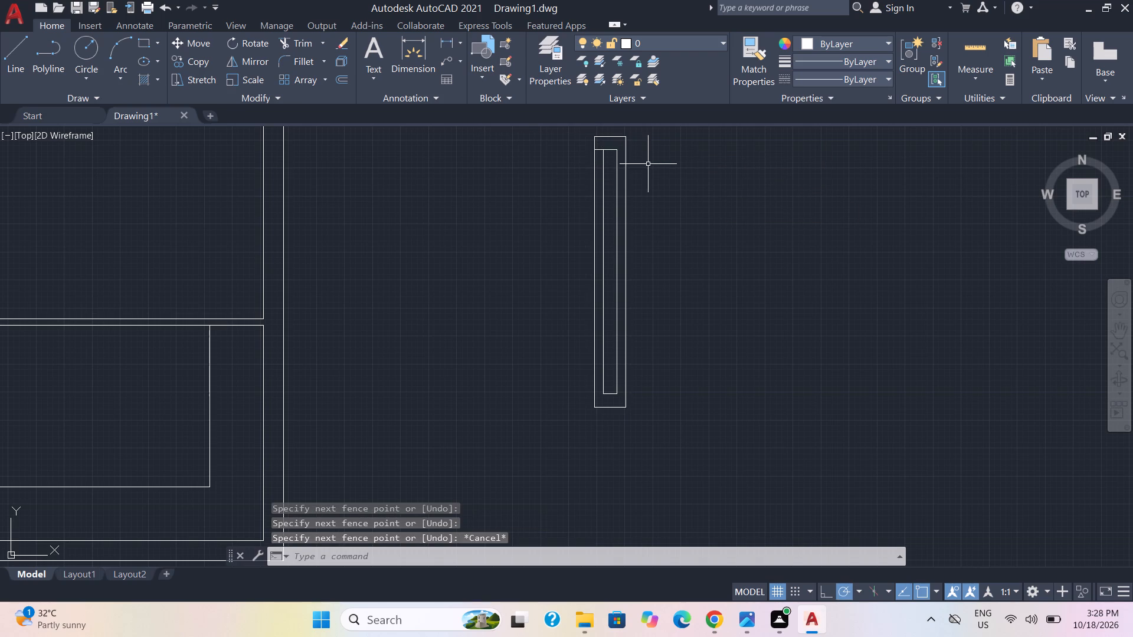
Trim the short line stub between the inner rectangle's top-west corner and the outer rectangle's west edge.
{"action": "left_click", "coordinate": [310, 41]}
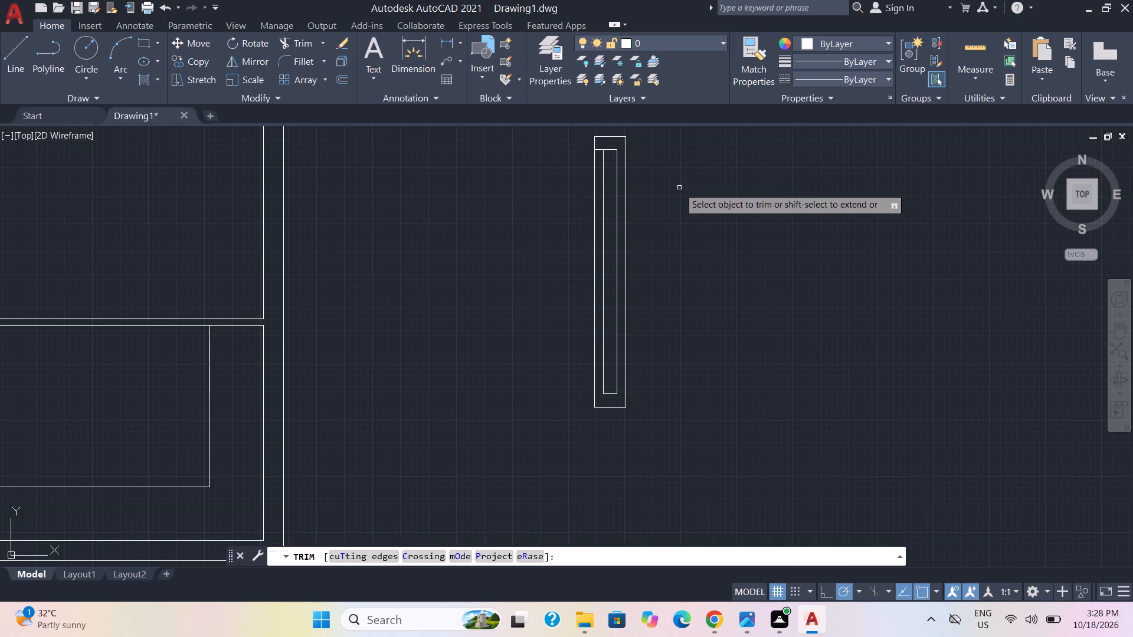
{"action": "scroll", "coordinate": [679, 182], "scroll_direction": "up", "scroll_amount": 3}
{"action": "middle_click_drag", "start_coordinate": [606, 173], "coordinate": [702, 397]}
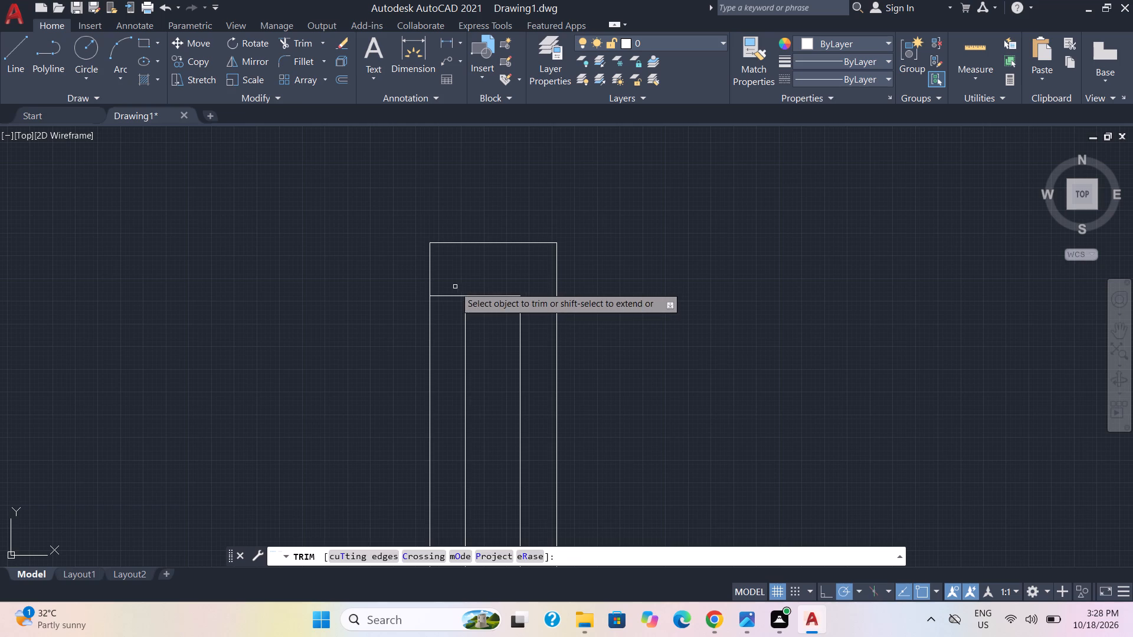
{"action": "left_click_drag", "start_coordinate": [453, 284], "coordinate": [447, 339]}
{"action": "scroll", "coordinate": [463, 300], "scroll_direction": "up", "scroll_amount": 3}
{"action": "left_click_drag", "start_coordinate": [450, 281], "coordinate": [441, 346]}
{"action": "scroll", "coordinate": [697, 301], "scroll_direction": "down", "scroll_amount": 3}
{"action": "scroll", "coordinate": [759, 324], "scroll_direction": "down", "scroll_amount": 2}
{"action": "scroll", "coordinate": [824, 378], "scroll_direction": "down", "scroll_amount": 2}
{"action": "key", "text": "Escape"}
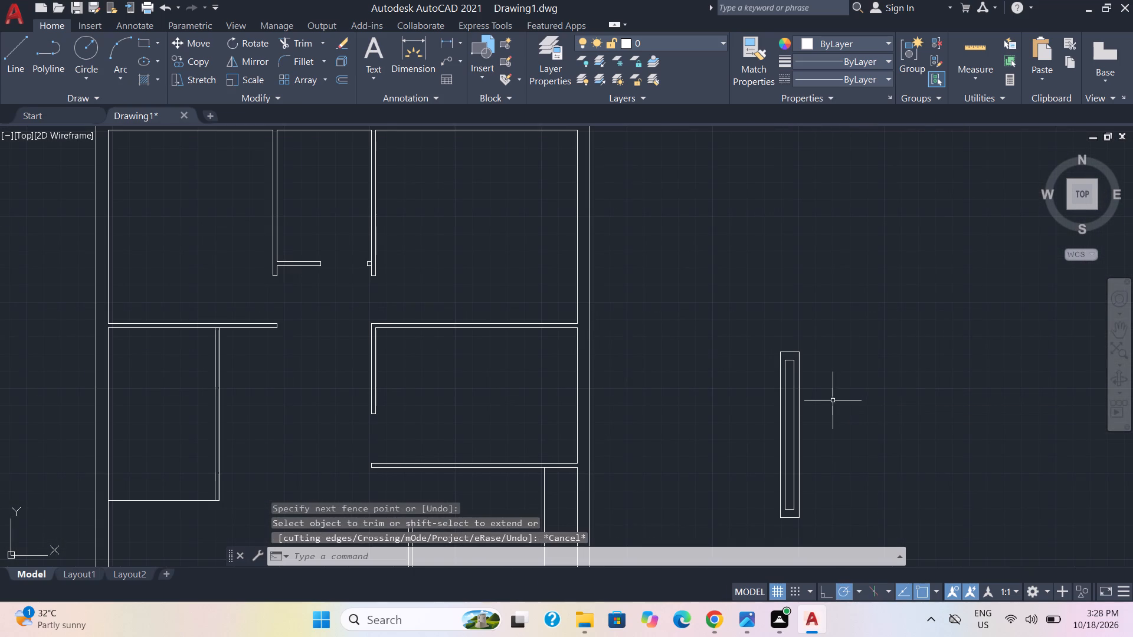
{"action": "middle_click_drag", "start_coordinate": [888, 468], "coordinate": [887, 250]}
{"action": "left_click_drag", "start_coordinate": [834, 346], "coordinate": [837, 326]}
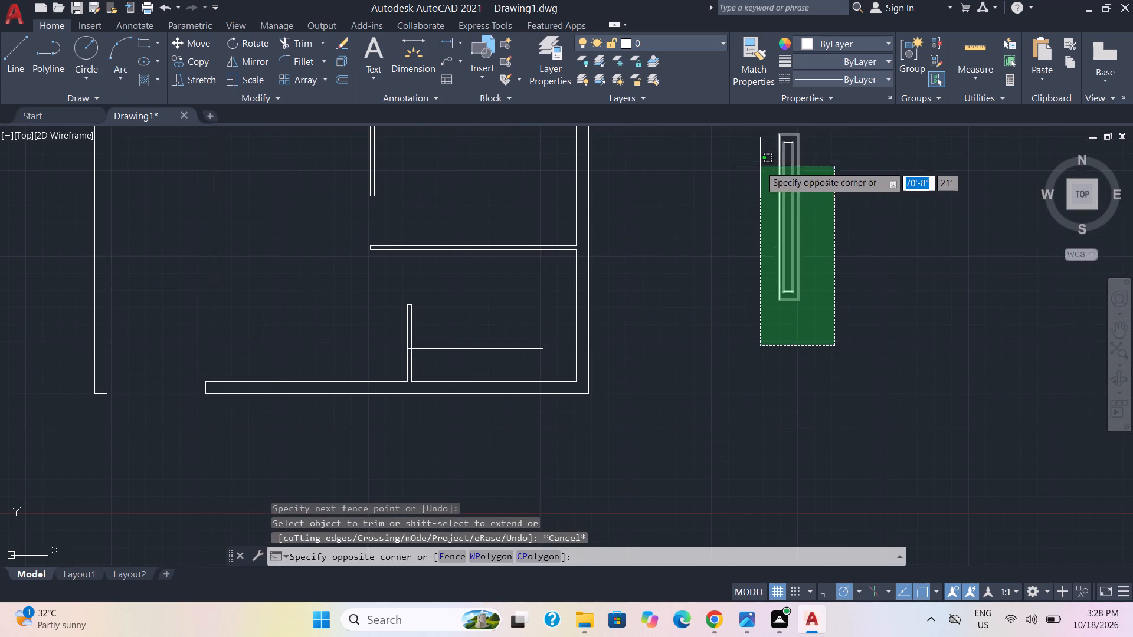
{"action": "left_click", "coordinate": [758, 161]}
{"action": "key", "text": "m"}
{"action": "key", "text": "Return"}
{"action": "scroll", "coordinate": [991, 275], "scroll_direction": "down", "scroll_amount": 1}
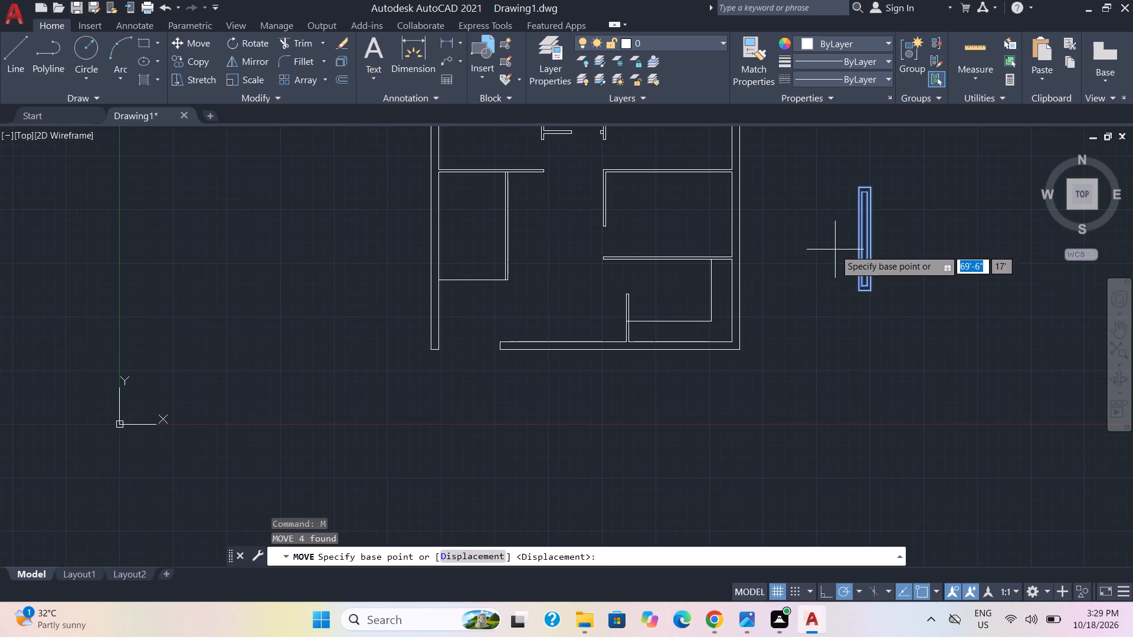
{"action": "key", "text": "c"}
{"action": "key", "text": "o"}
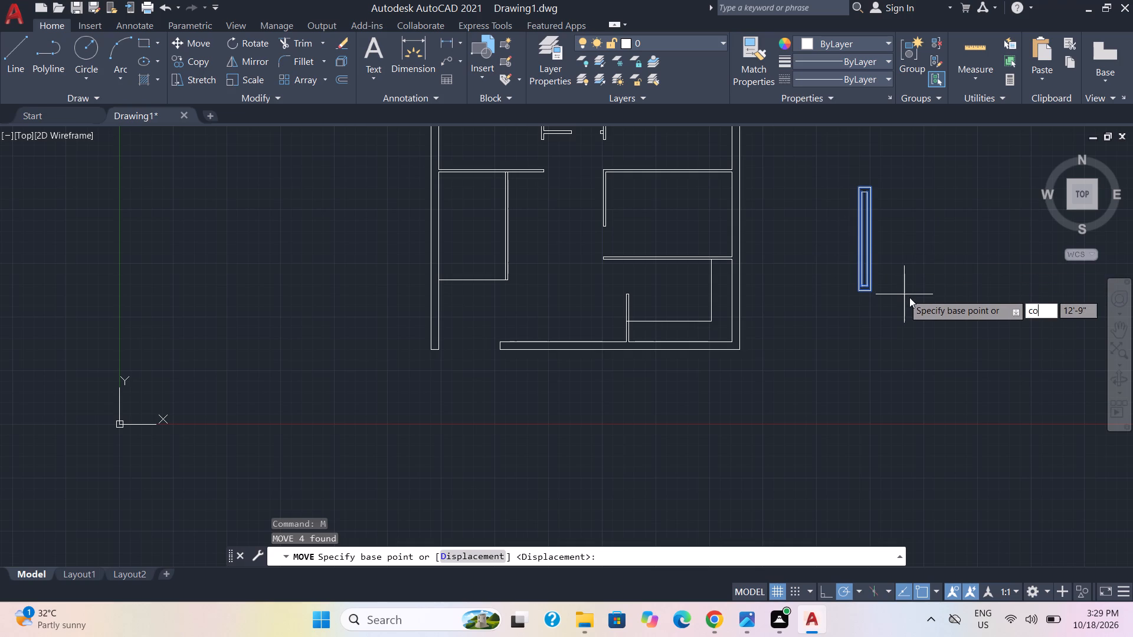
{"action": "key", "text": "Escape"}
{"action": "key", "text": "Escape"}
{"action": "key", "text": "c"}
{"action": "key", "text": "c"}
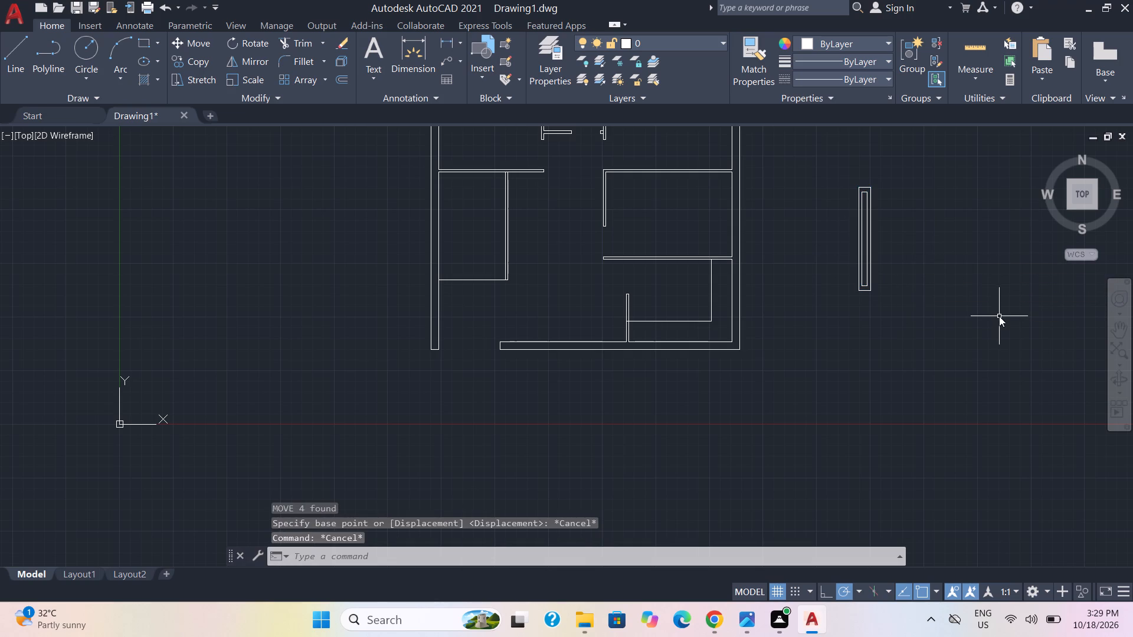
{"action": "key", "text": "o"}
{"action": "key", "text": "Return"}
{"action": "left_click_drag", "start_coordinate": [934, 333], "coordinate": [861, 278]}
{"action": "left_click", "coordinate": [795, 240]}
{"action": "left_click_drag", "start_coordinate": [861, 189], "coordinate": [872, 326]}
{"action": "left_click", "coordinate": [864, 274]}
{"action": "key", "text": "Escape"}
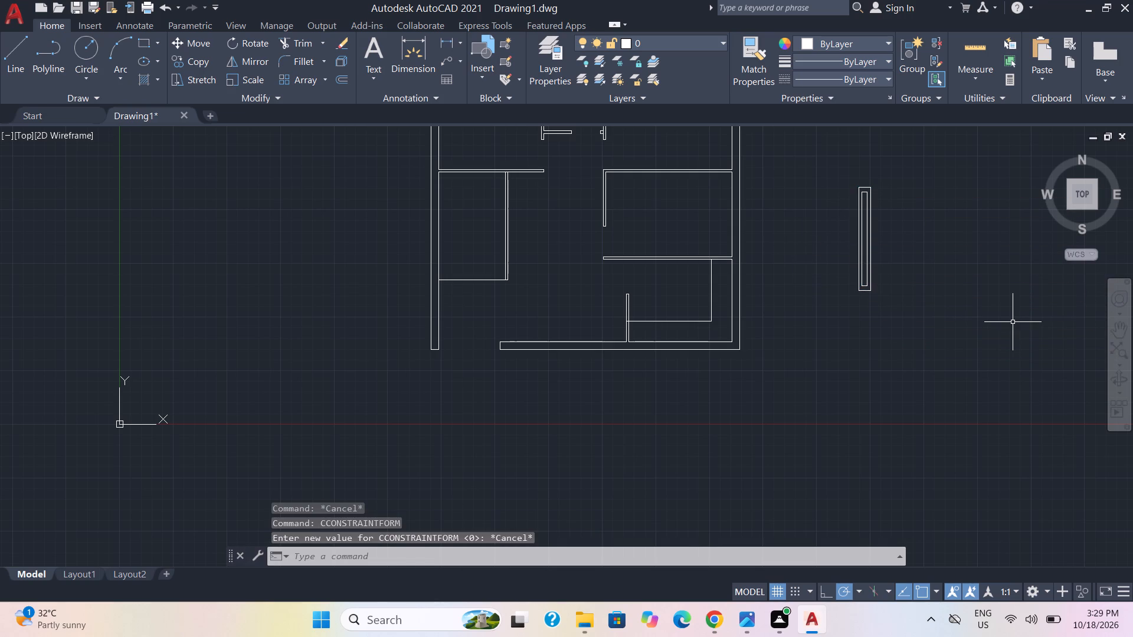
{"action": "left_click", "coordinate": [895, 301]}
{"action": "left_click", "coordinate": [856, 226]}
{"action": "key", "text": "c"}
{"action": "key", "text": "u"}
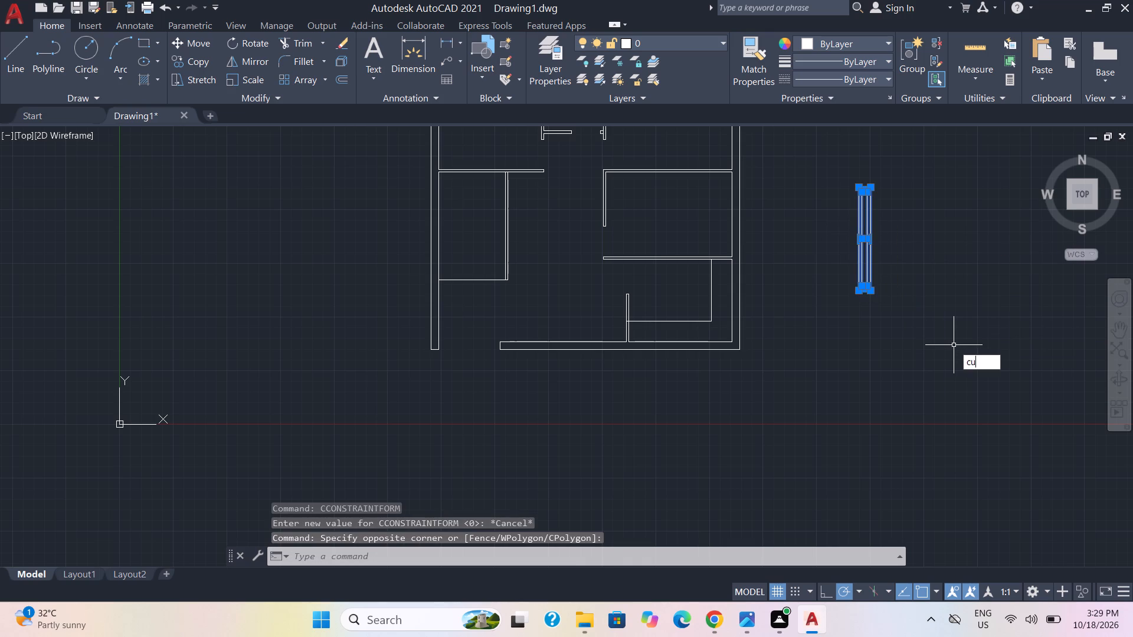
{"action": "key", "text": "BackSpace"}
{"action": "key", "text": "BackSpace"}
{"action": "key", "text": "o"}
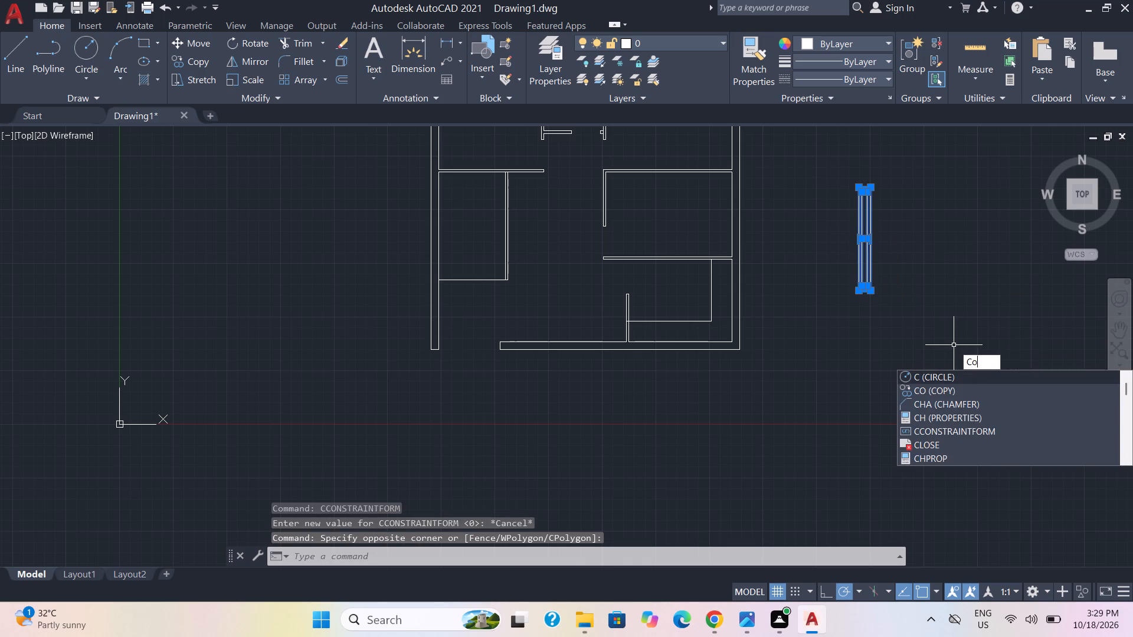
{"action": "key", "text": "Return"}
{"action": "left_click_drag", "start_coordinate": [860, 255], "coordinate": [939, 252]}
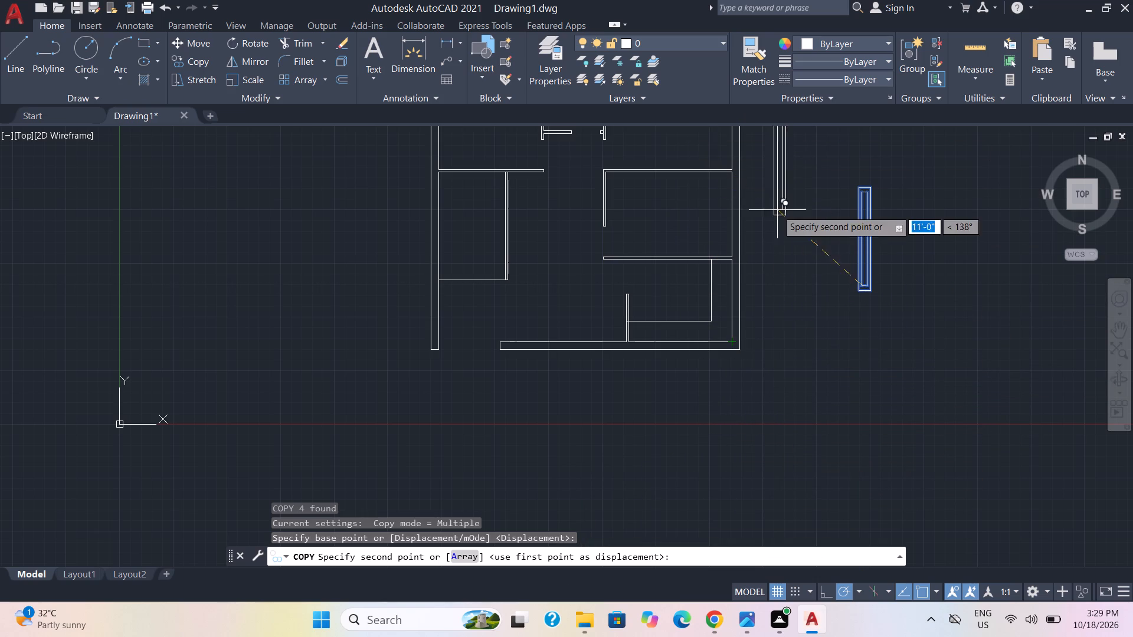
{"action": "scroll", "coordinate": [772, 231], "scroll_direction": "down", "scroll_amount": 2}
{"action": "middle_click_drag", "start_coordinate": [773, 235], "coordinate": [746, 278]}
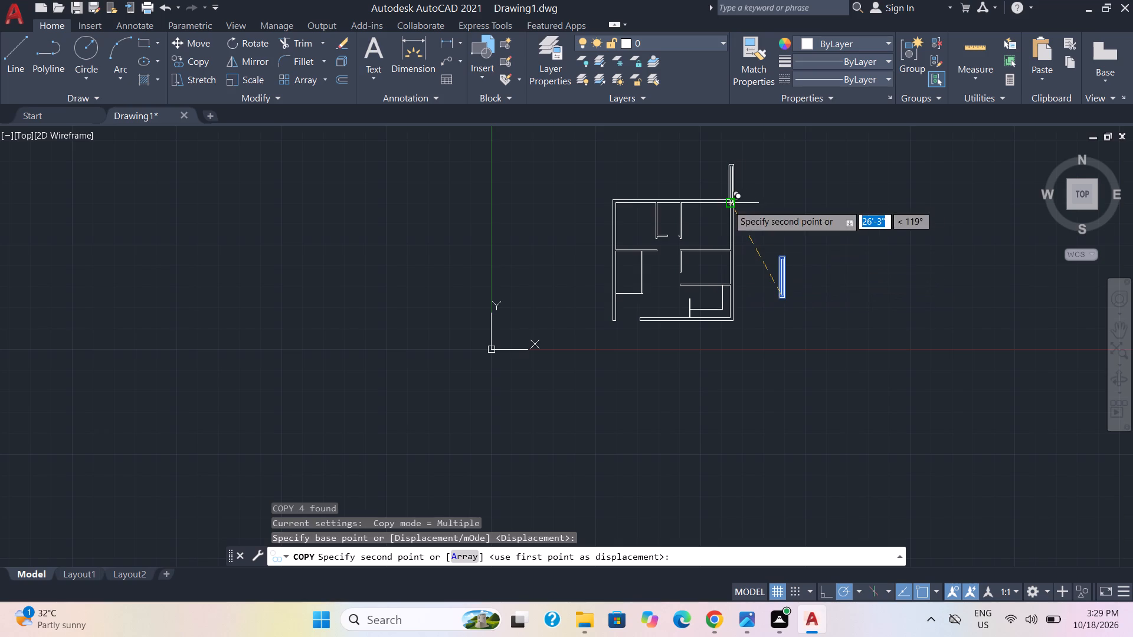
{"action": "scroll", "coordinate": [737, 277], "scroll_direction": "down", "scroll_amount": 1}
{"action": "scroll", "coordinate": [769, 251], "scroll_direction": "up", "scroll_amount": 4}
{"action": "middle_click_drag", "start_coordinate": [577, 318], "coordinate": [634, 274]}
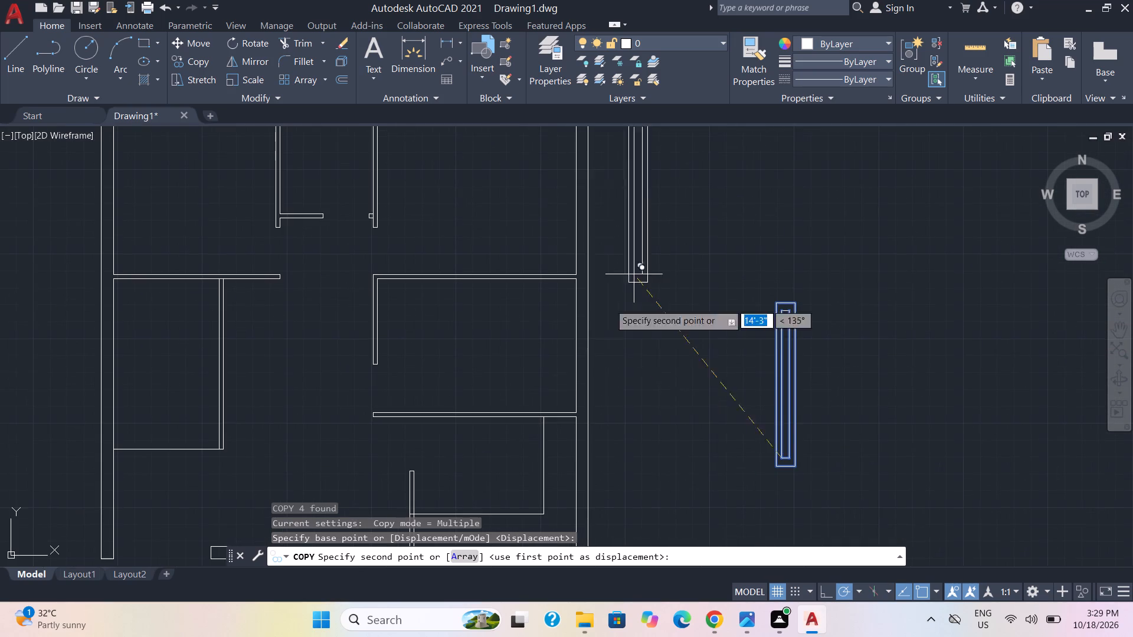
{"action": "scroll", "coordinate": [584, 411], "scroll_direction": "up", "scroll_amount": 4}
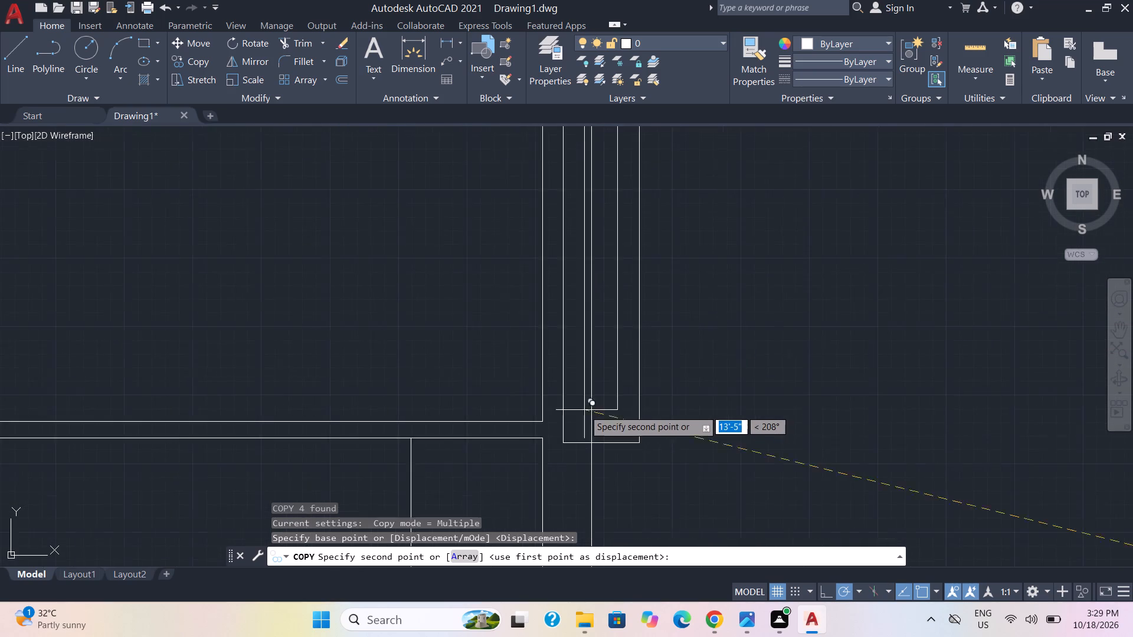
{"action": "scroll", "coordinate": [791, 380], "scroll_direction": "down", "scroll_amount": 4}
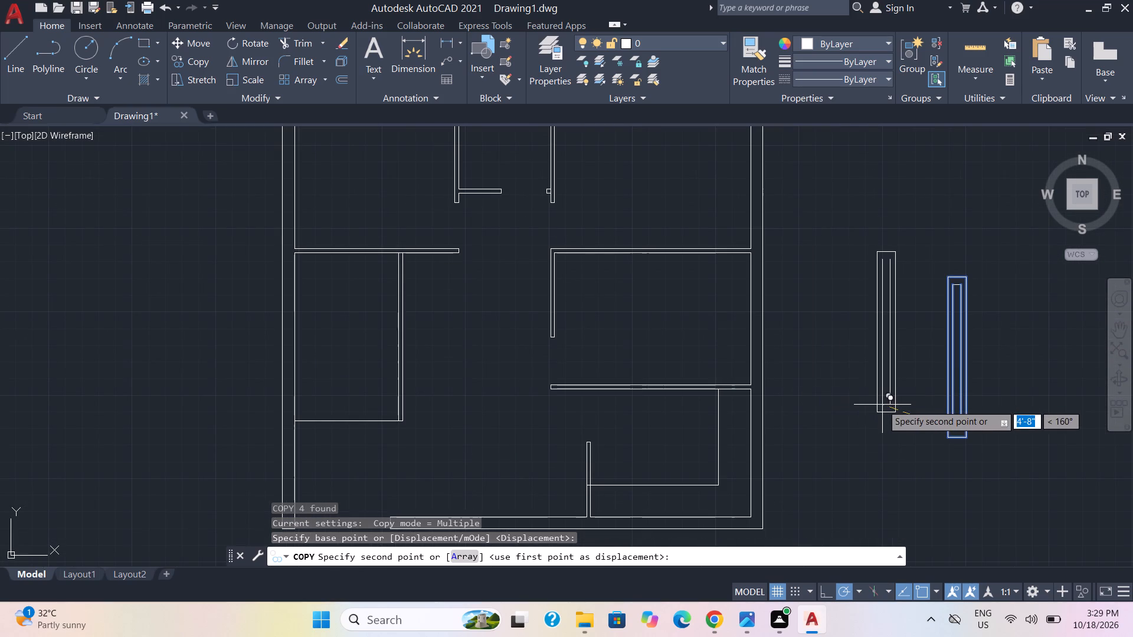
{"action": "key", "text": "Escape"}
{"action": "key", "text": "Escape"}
Scale the nested-rectangle symbol down to about one fifth of its size, using its southeast corner as base point.
{"action": "left_click", "coordinate": [997, 450]}
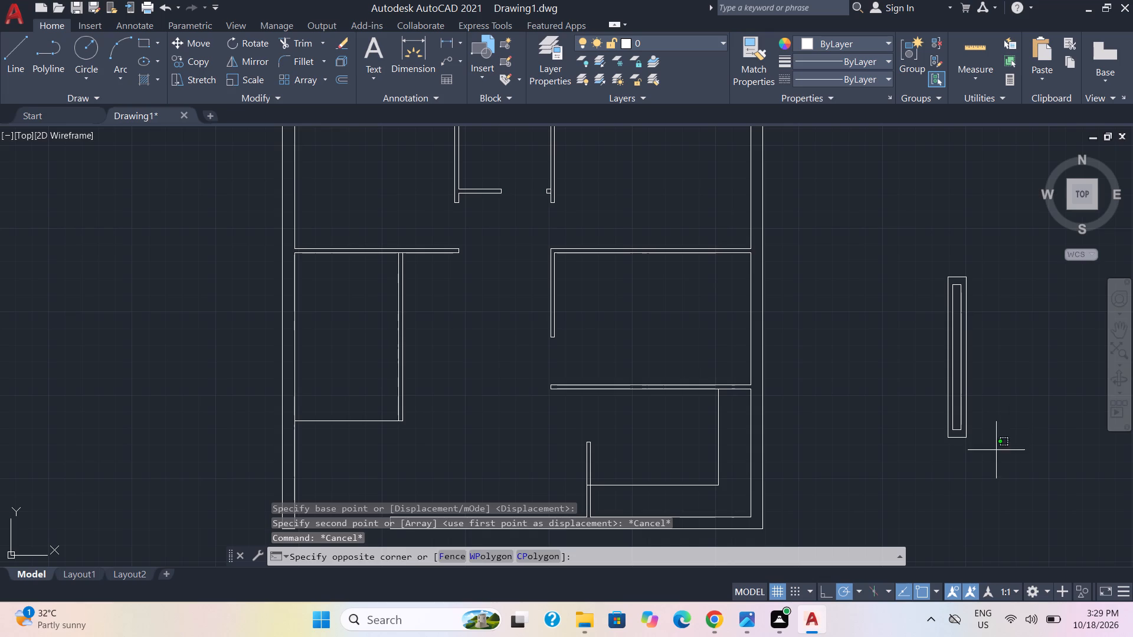
{"action": "left_click", "coordinate": [924, 278]}
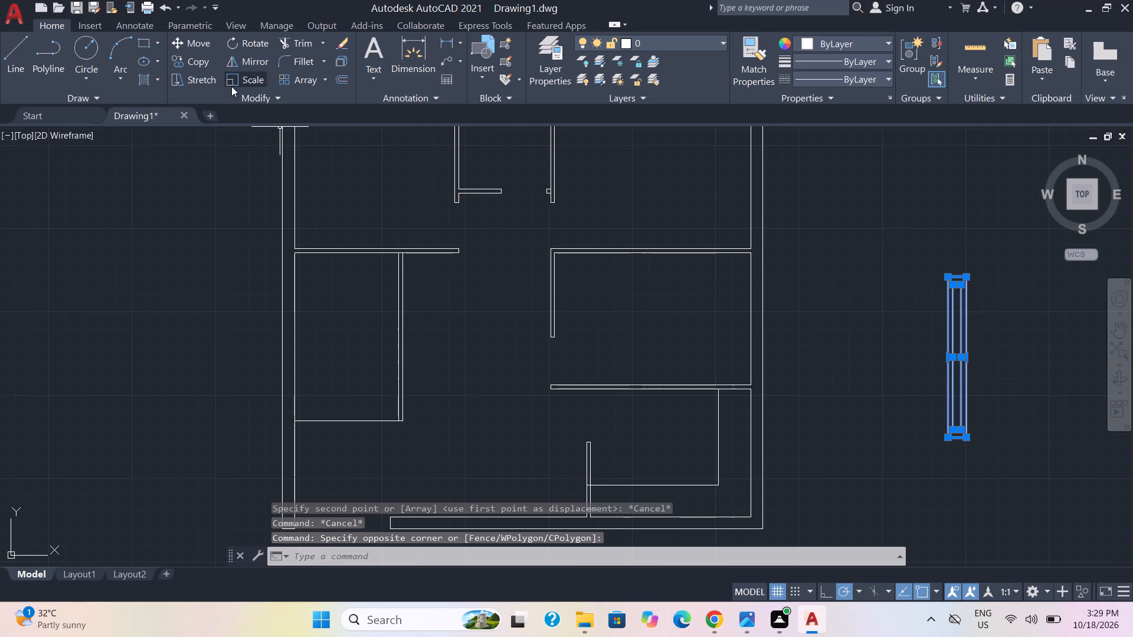
{"action": "left_click", "coordinate": [240, 80]}
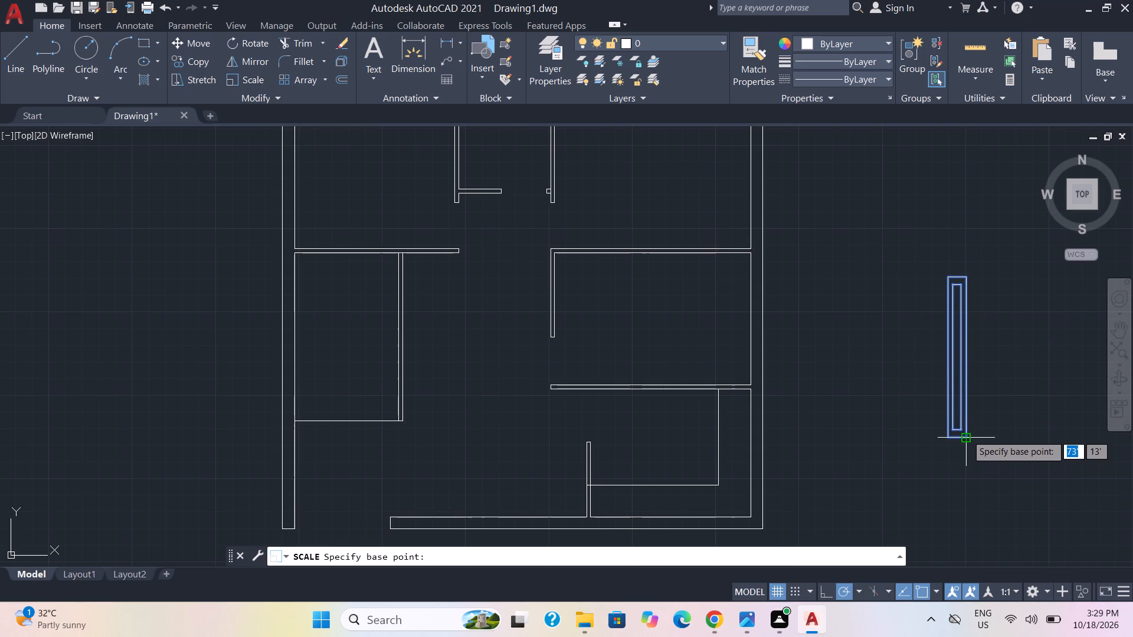
{"action": "left_click", "coordinate": [967, 435]}
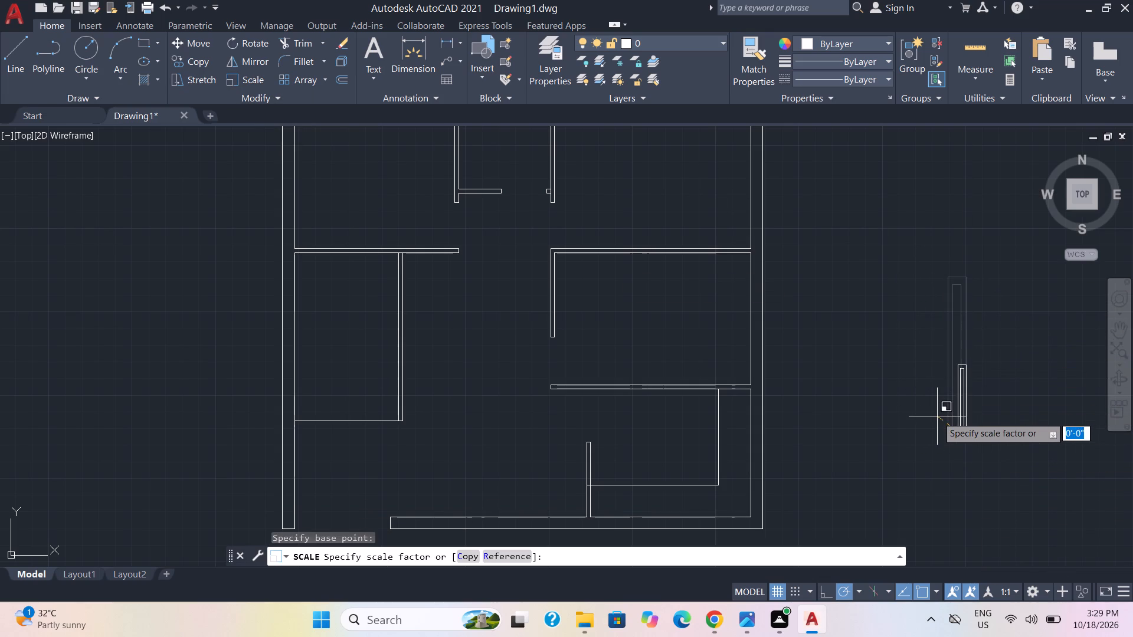
{"action": "left_click", "coordinate": [948, 422]}
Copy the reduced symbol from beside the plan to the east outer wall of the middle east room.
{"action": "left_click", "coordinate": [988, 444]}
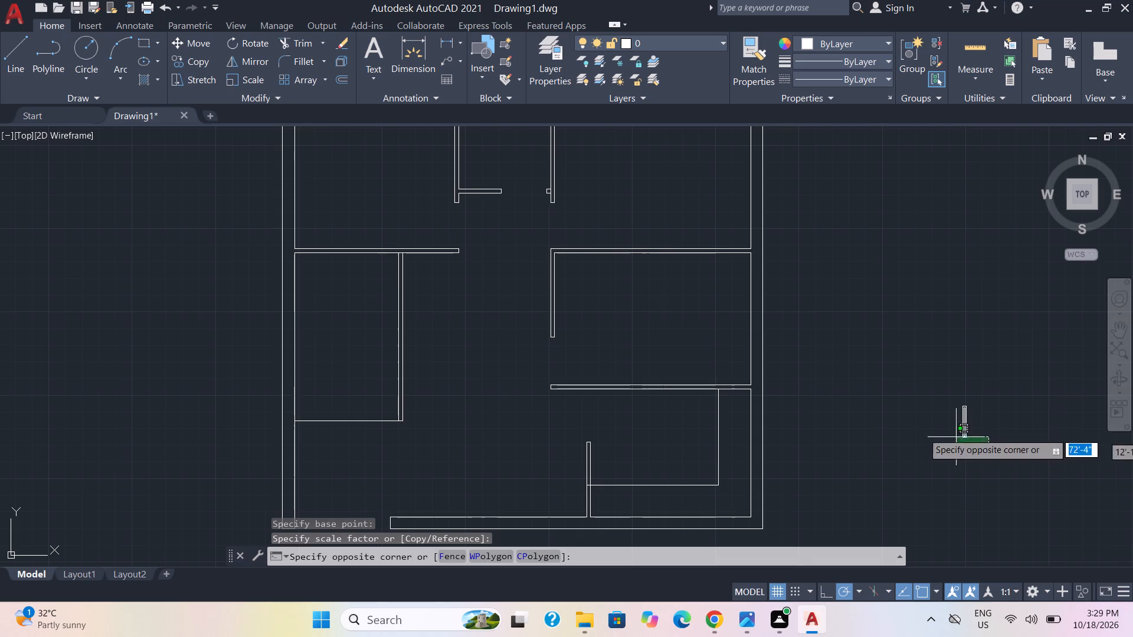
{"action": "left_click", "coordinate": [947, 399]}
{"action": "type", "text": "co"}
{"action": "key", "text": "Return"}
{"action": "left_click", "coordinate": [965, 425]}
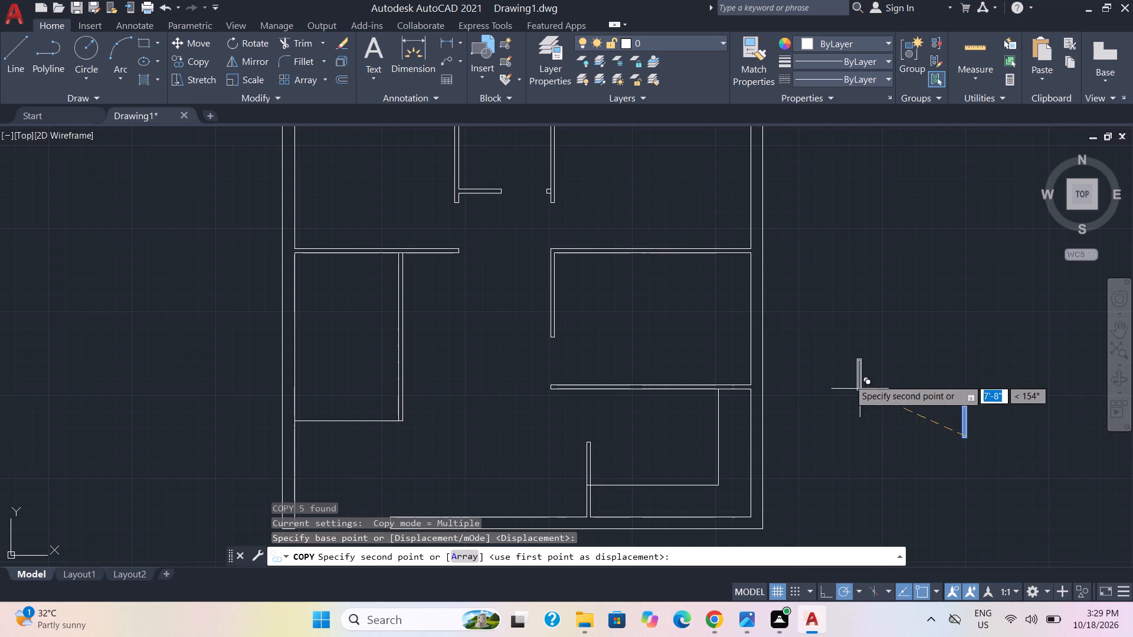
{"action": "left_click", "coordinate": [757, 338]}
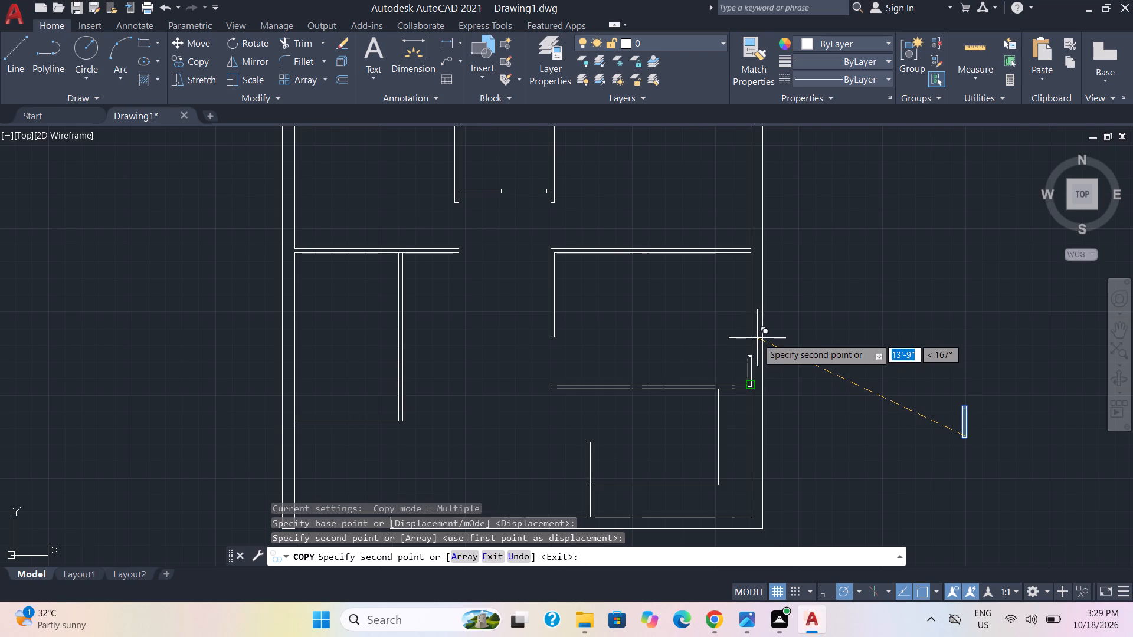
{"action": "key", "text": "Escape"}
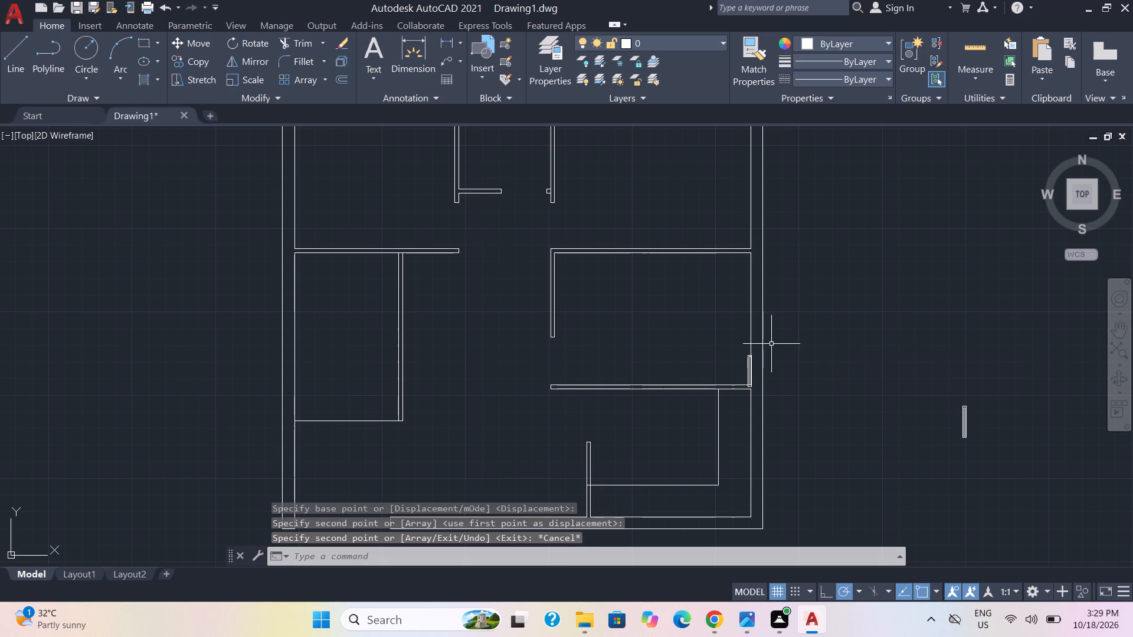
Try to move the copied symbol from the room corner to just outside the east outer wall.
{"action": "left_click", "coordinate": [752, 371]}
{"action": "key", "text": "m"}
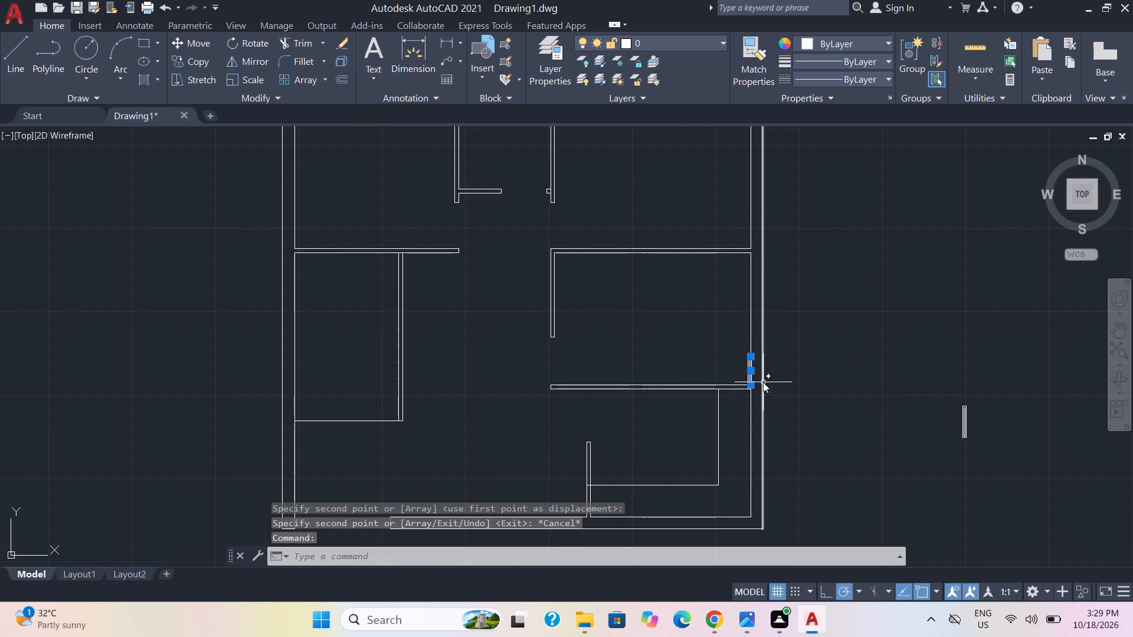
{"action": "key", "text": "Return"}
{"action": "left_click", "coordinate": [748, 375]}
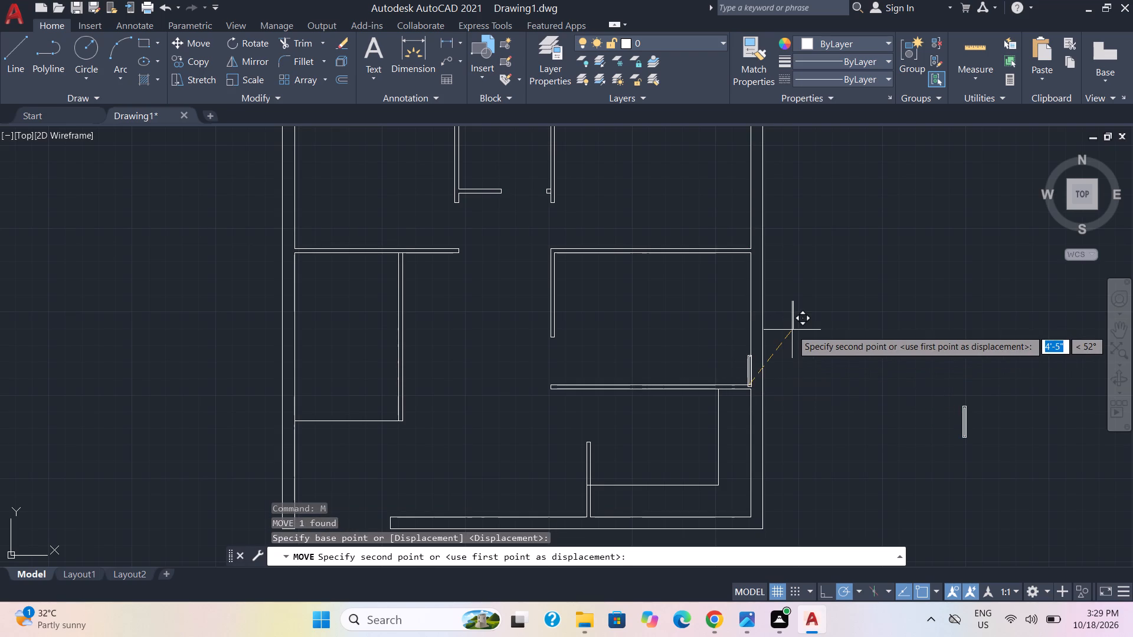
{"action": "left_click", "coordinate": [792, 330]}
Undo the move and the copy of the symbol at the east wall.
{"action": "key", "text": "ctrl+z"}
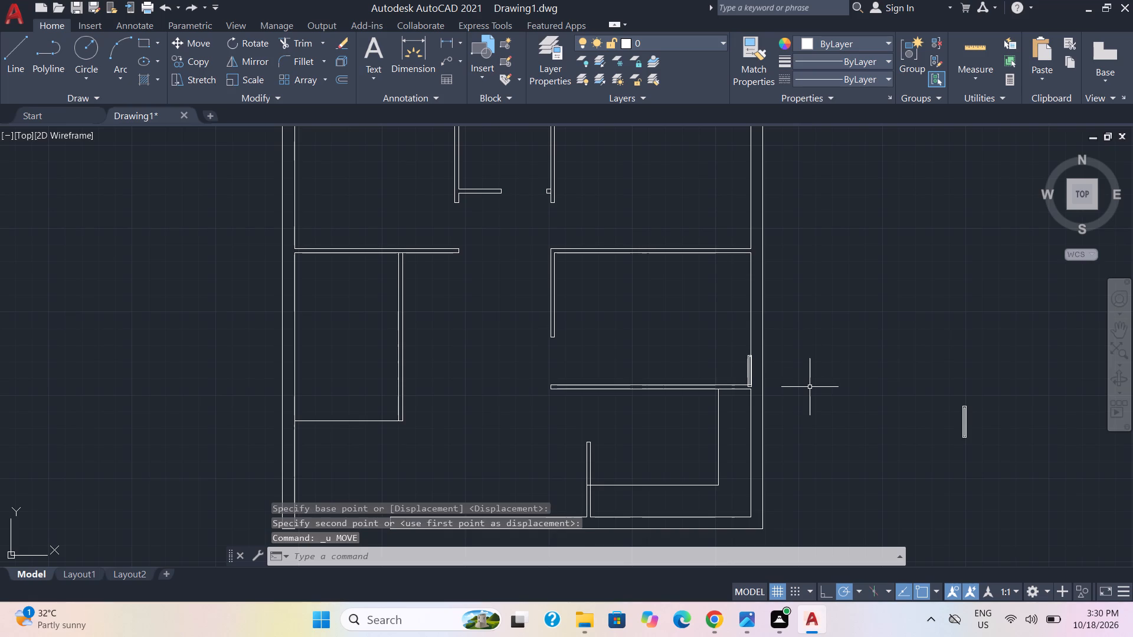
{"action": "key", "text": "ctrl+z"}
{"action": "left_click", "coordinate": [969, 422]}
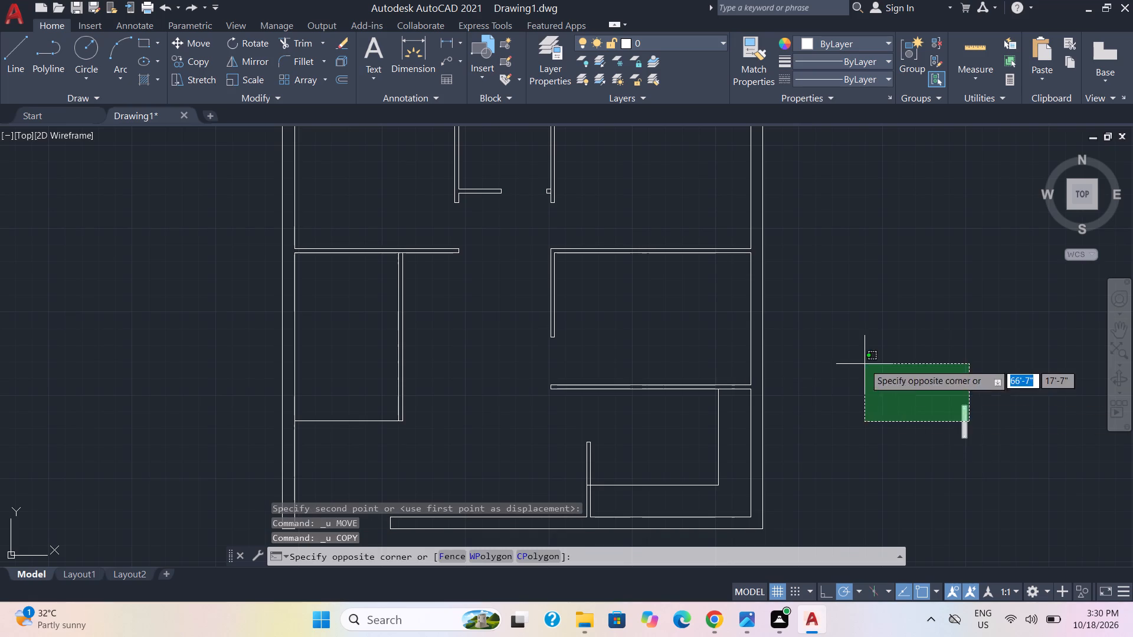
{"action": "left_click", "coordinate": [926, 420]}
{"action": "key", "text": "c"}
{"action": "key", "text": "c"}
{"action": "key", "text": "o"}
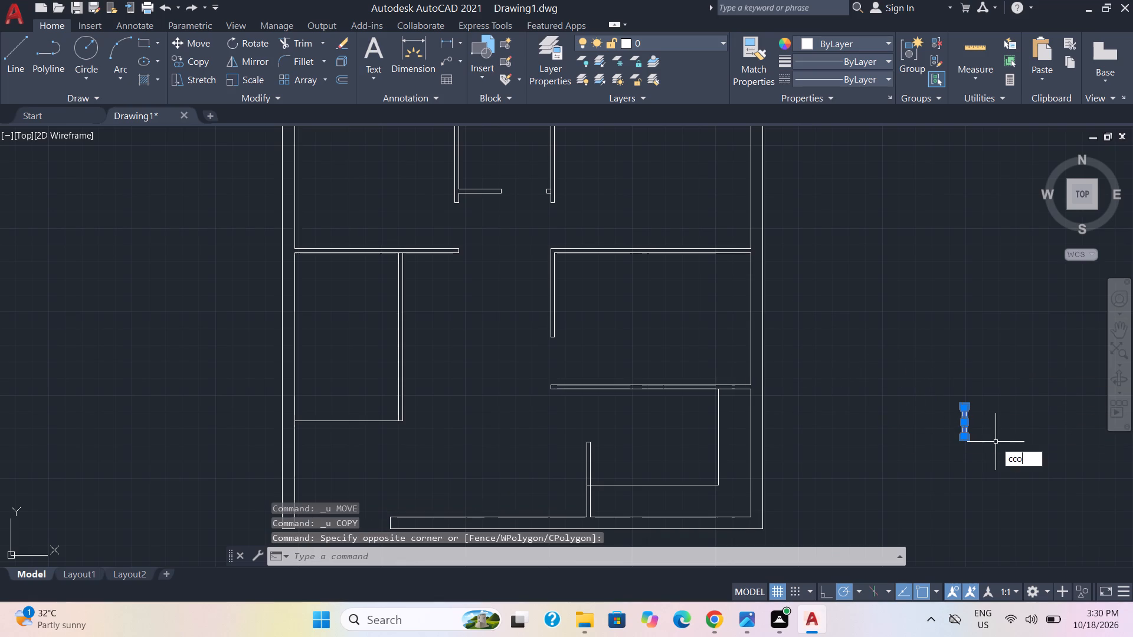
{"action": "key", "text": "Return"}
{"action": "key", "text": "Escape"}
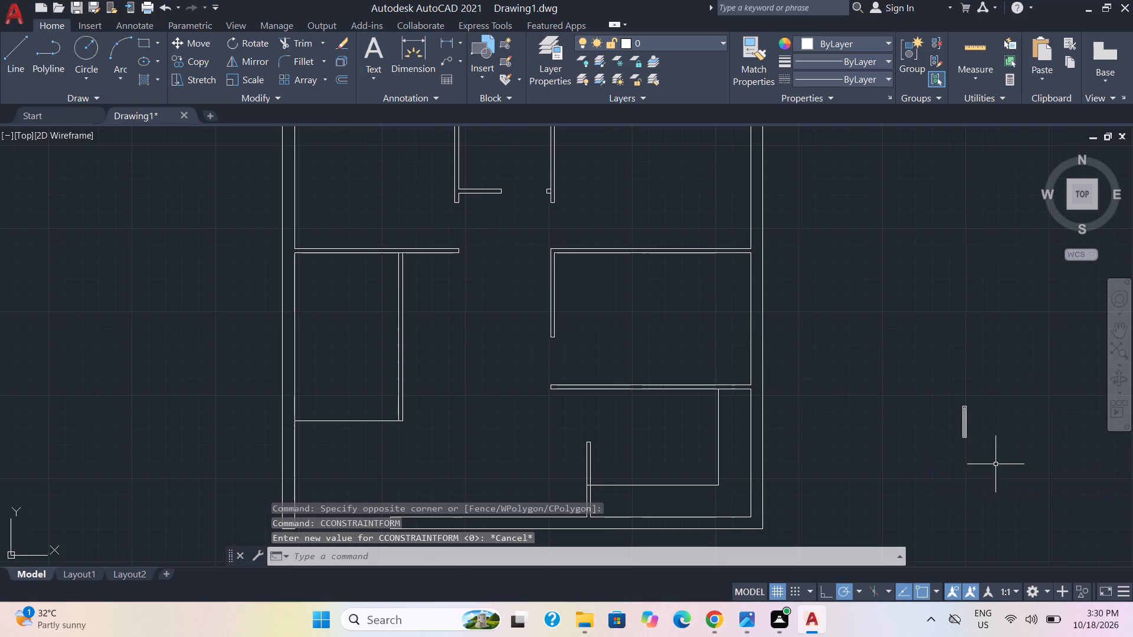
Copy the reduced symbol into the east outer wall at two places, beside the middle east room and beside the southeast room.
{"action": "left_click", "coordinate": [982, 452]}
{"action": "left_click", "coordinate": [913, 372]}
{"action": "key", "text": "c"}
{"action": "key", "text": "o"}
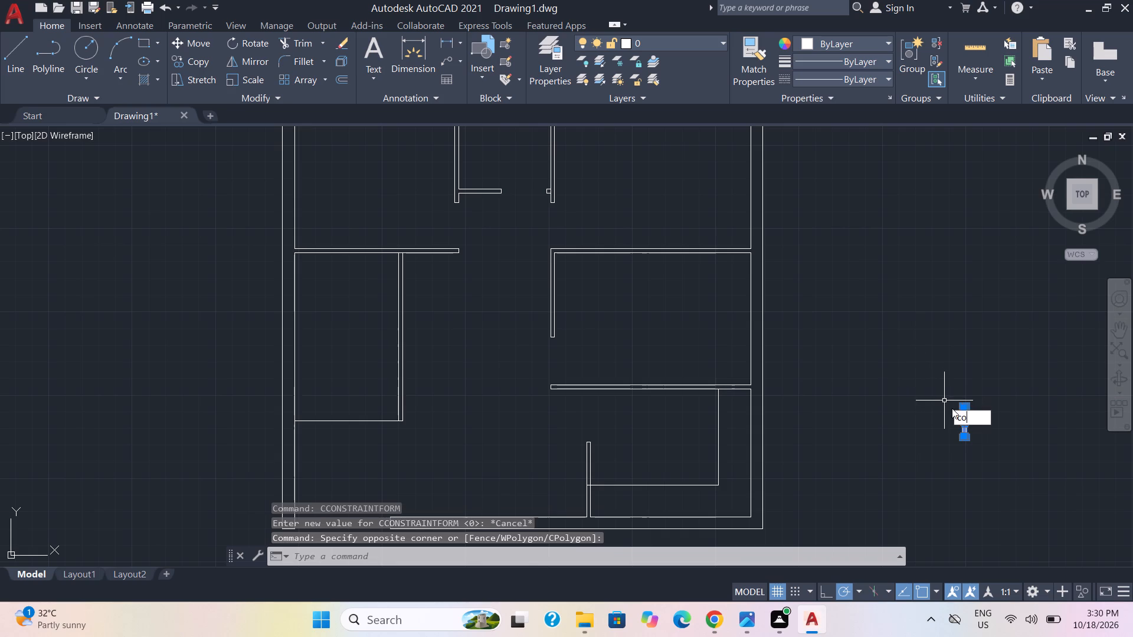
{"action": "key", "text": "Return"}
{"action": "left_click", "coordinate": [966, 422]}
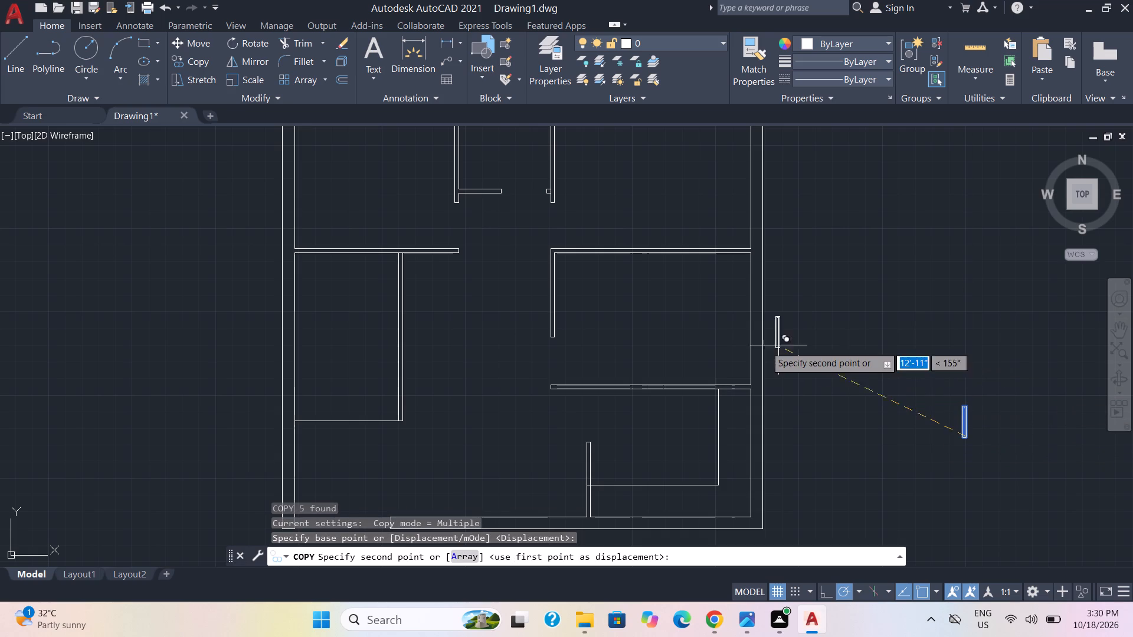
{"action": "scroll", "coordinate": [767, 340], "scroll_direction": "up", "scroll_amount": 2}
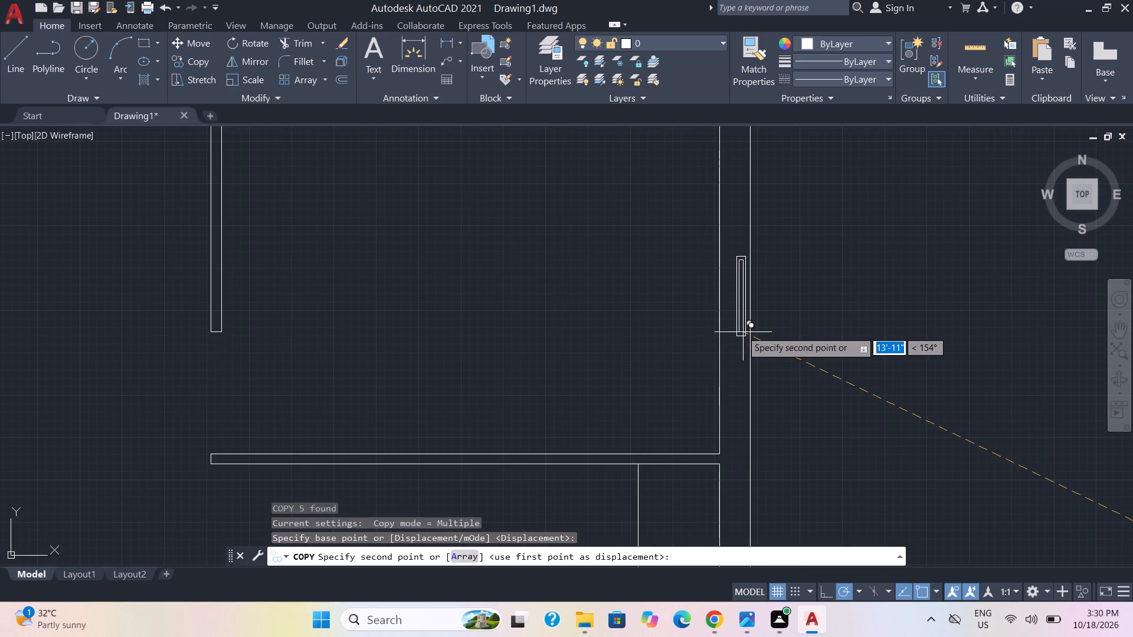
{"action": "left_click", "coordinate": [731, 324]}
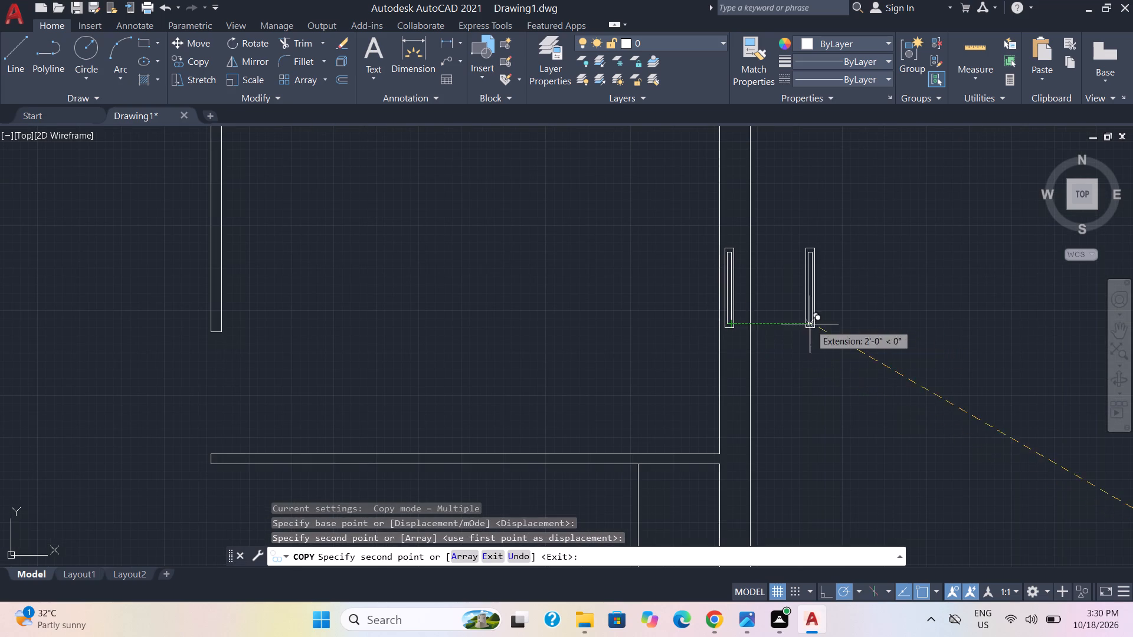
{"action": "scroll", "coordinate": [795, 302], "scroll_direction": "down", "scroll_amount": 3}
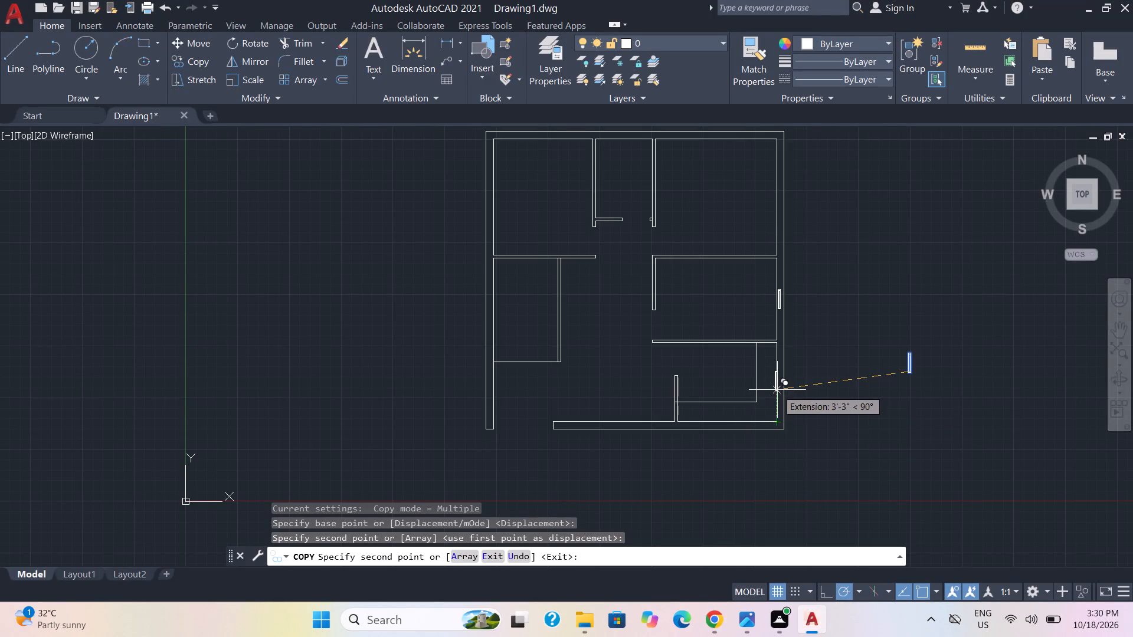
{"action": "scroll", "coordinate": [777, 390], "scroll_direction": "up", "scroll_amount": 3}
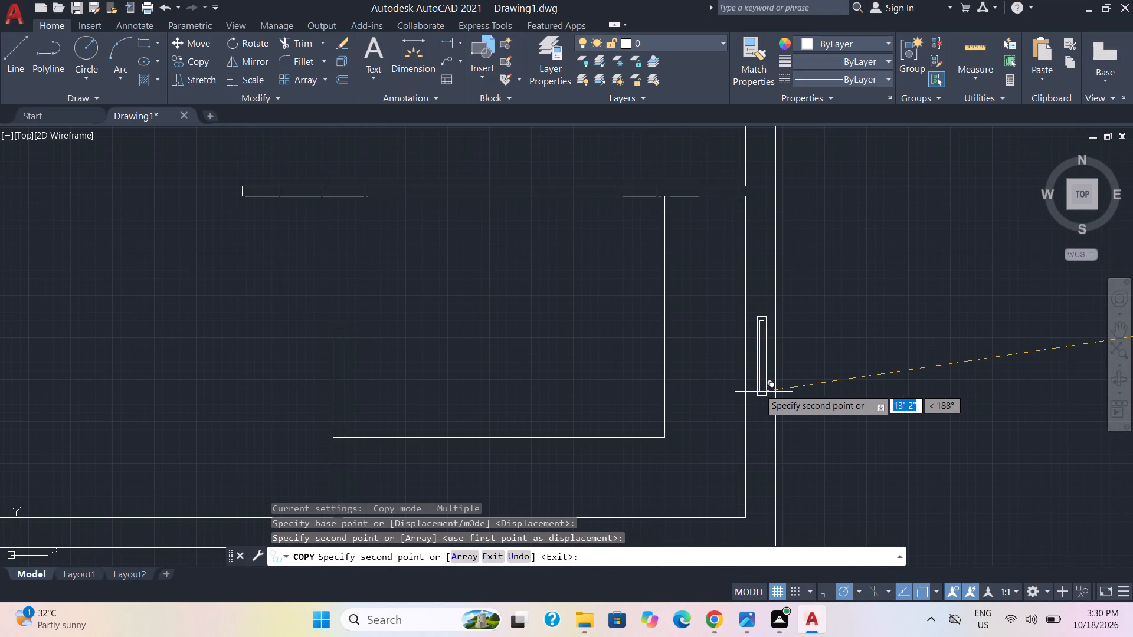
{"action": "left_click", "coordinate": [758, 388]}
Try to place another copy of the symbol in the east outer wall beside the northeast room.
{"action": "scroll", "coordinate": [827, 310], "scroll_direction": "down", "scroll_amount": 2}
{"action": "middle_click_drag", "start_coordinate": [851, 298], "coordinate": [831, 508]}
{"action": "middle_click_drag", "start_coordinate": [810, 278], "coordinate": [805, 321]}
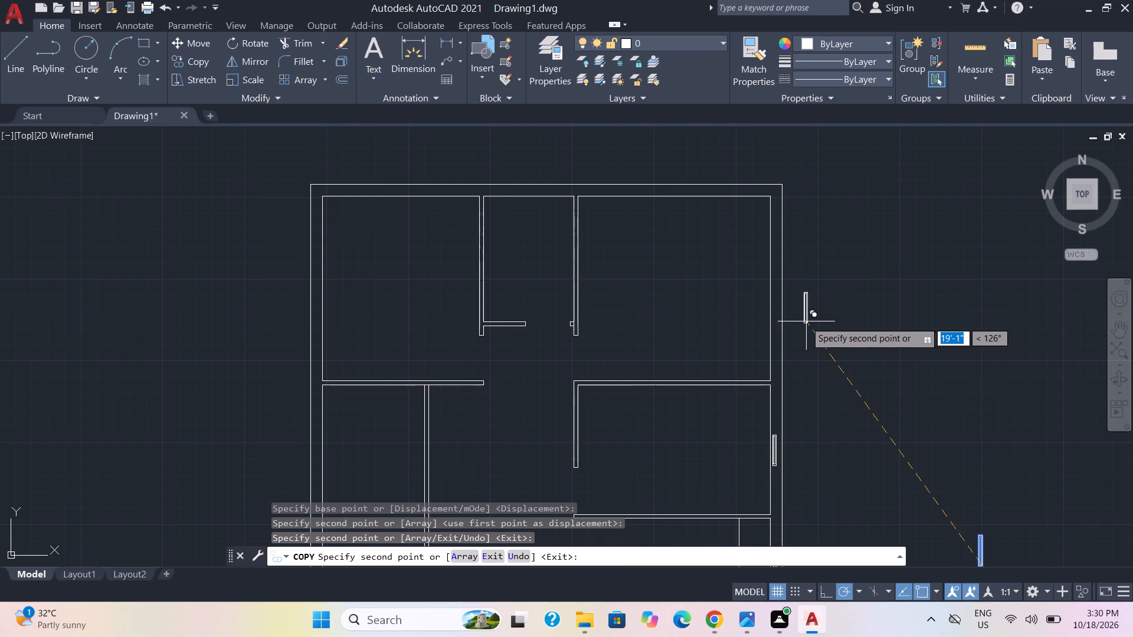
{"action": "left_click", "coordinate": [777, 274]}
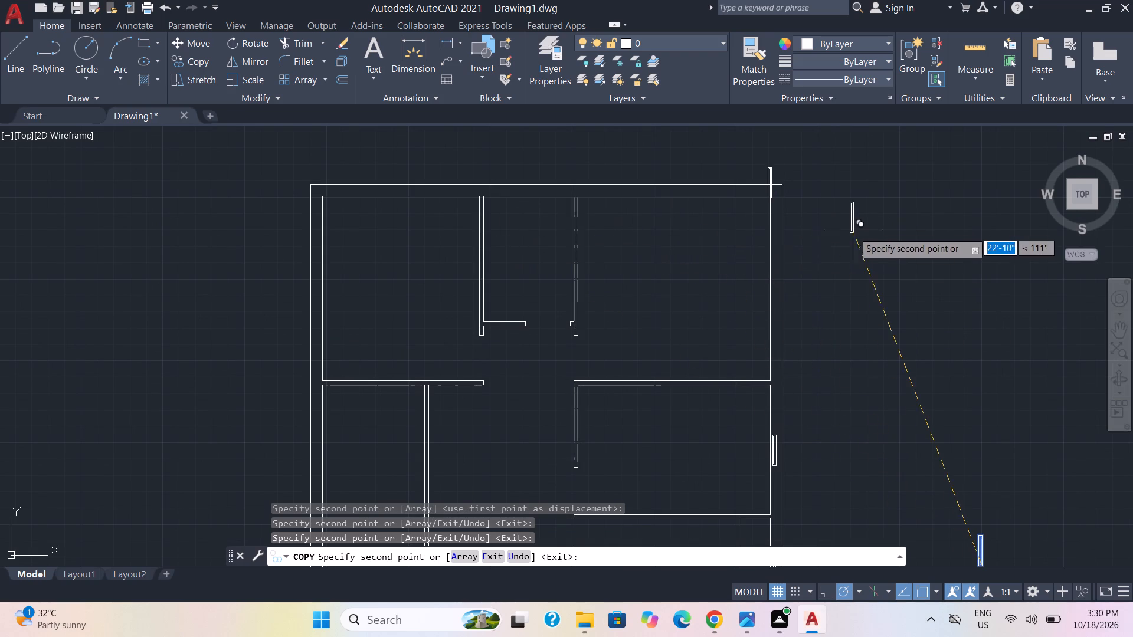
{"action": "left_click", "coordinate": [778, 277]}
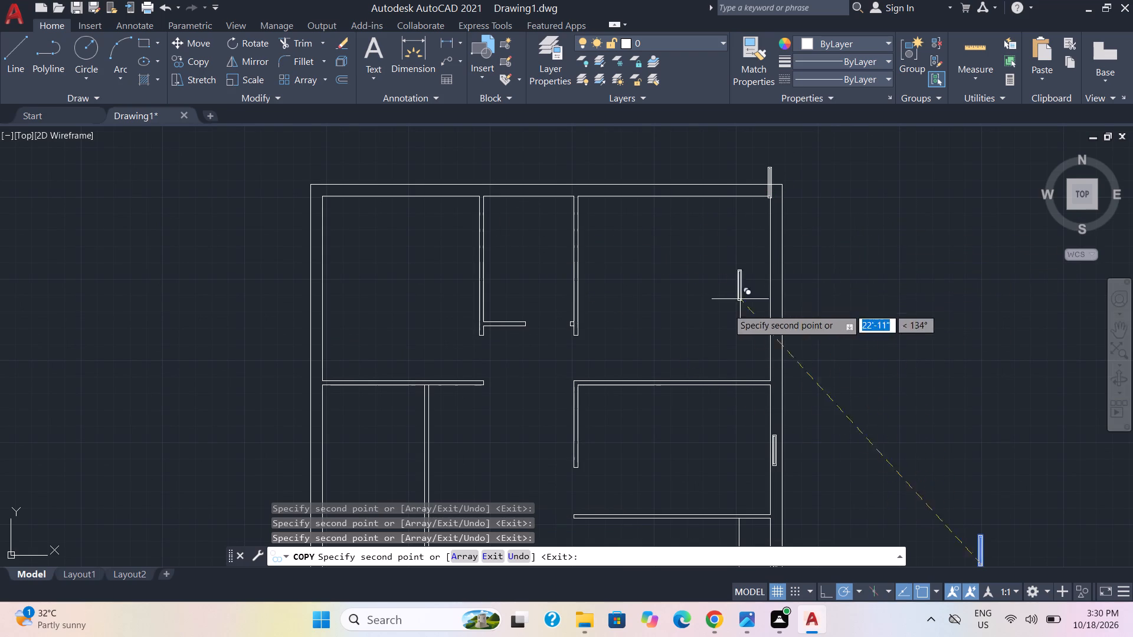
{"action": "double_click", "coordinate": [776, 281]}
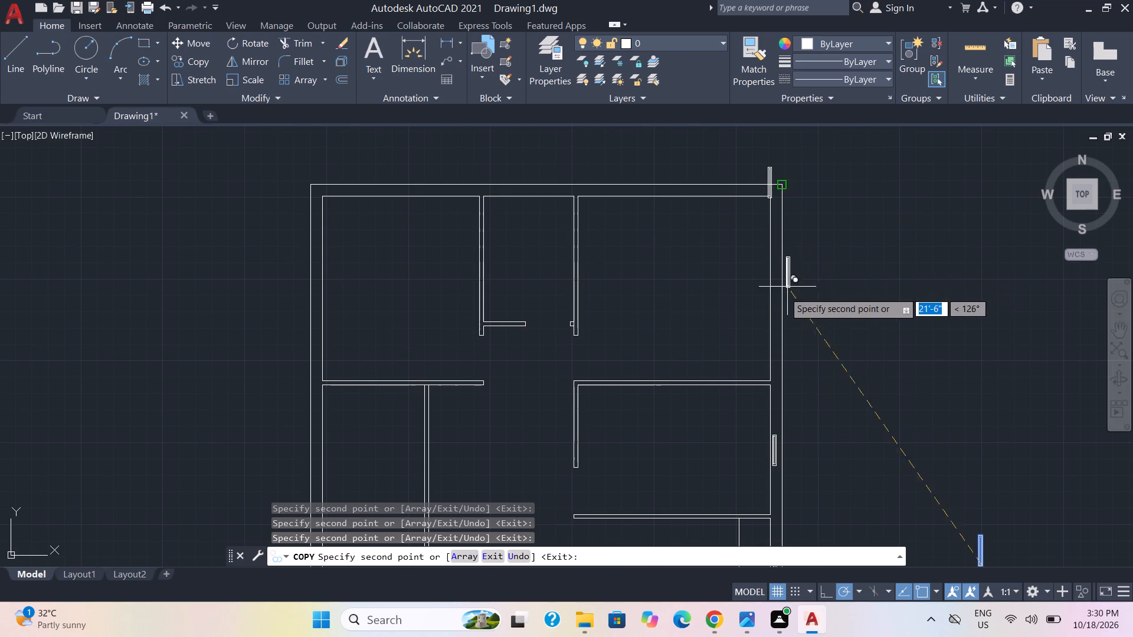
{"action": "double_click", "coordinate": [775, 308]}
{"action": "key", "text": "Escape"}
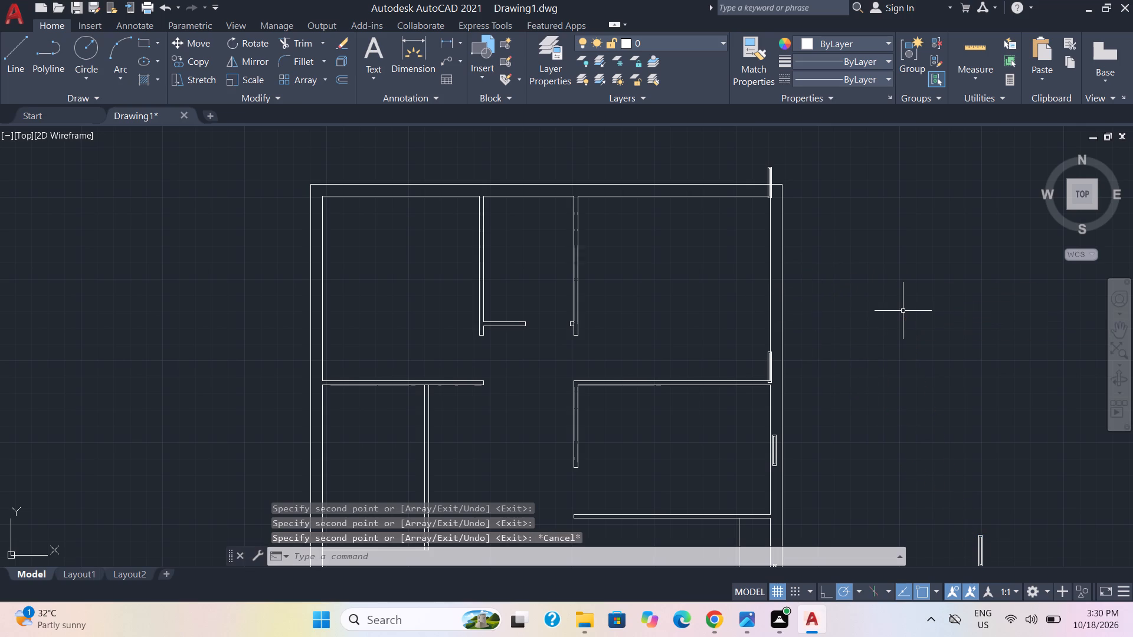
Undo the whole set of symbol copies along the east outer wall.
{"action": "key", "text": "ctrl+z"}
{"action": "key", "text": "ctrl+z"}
Copy the reduced nested-rectangle symbol from outside the plan into the east outer wall beside the southeast room.
{"action": "scroll", "coordinate": [829, 280], "scroll_direction": "down", "scroll_amount": 4, "text": "ctrl"}
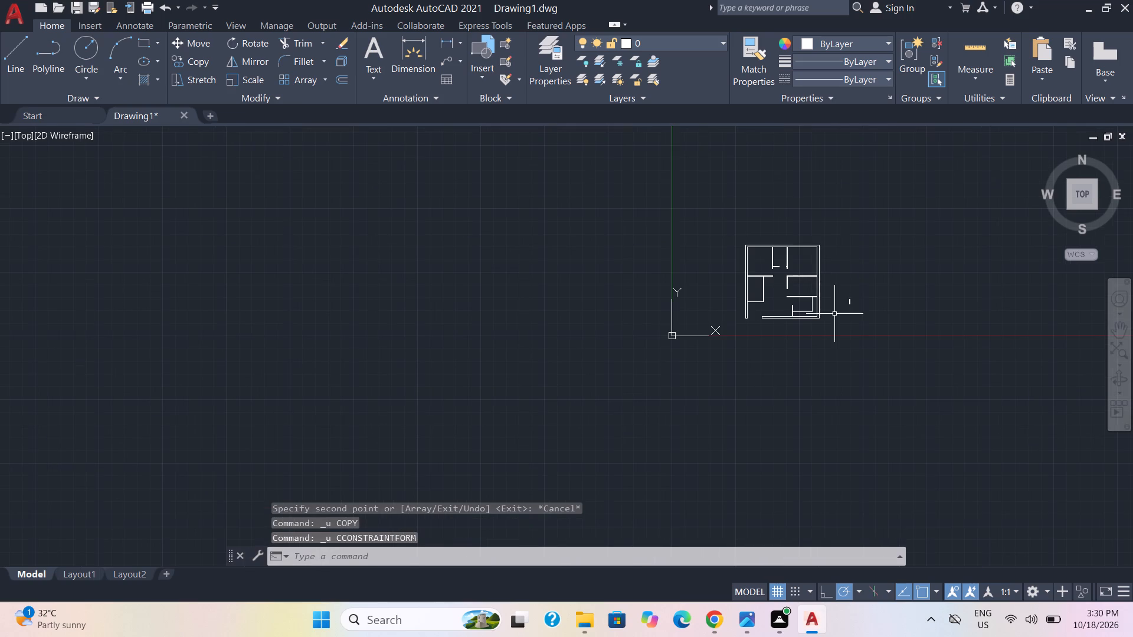
{"action": "scroll", "coordinate": [904, 302], "scroll_direction": "up", "scroll_amount": 3}
{"action": "scroll", "coordinate": [722, 322], "scroll_direction": "up", "scroll_amount": 1}
{"action": "left_click", "coordinate": [662, 325]}
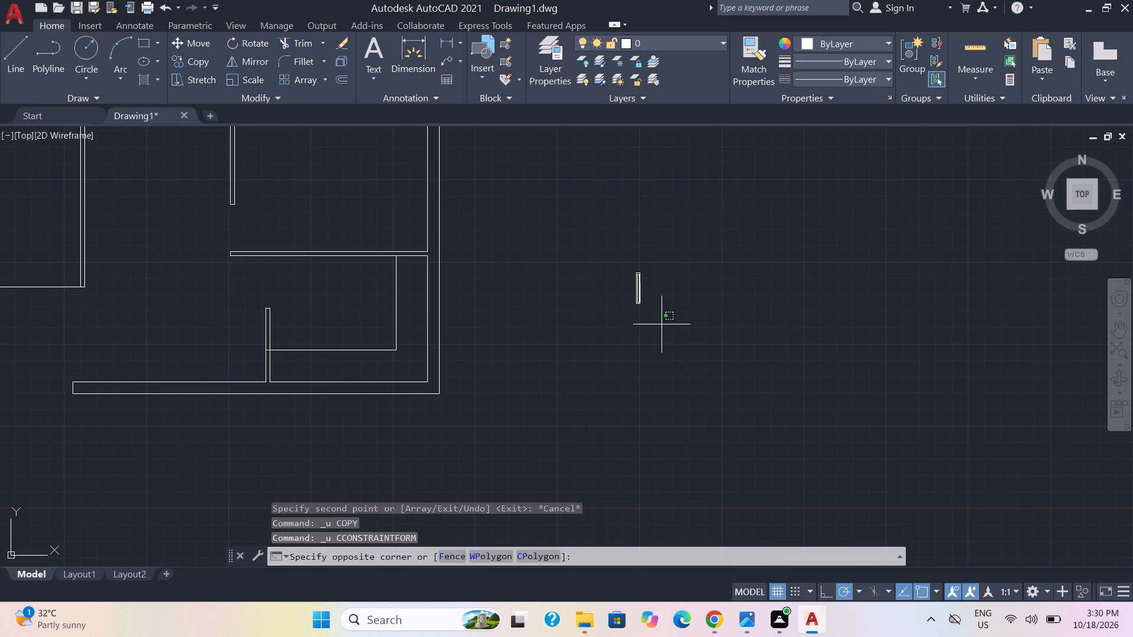
{"action": "left_click", "coordinate": [622, 252]}
{"action": "key", "text": "c"}
{"action": "key", "text": "o"}
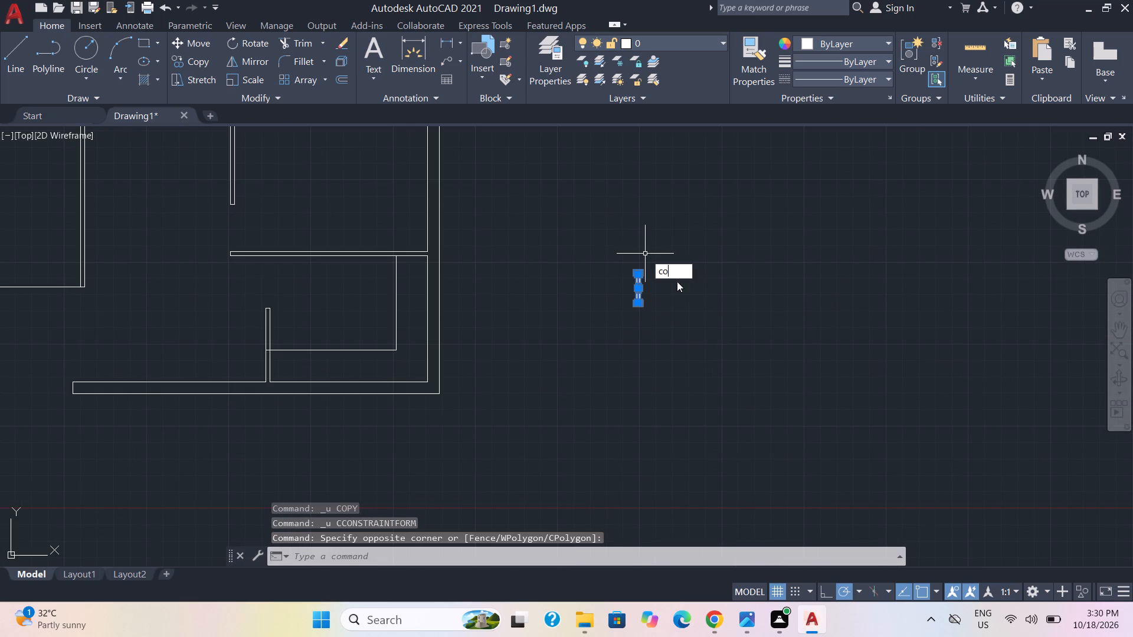
{"action": "key", "text": "Return"}
{"action": "left_click", "coordinate": [634, 288]}
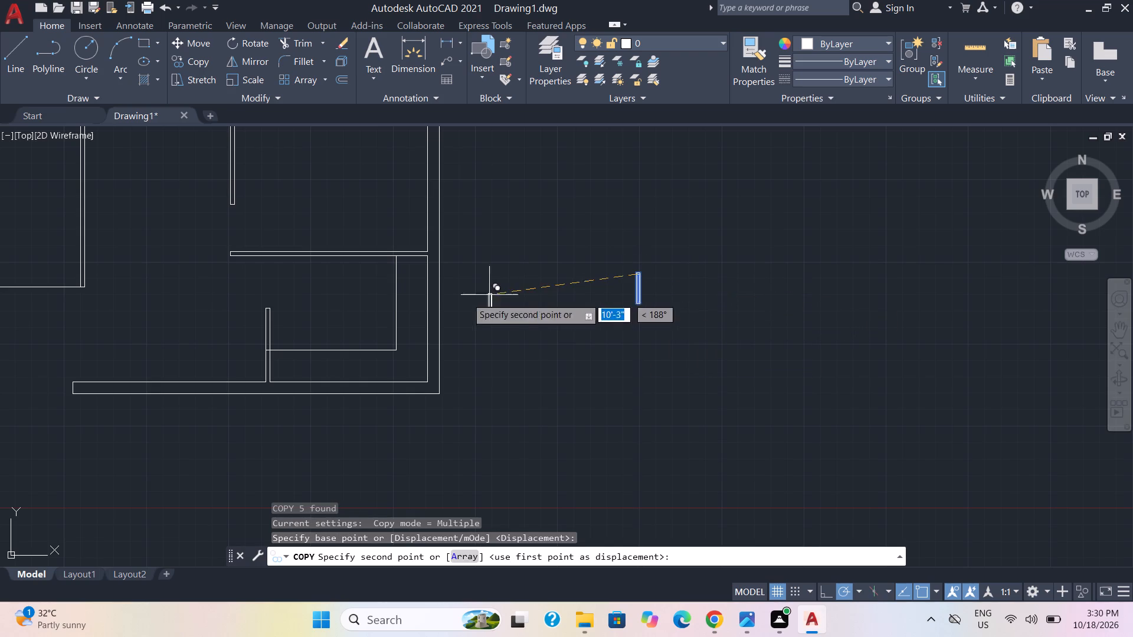
{"action": "scroll", "coordinate": [427, 313], "scroll_direction": "up", "scroll_amount": 3}
{"action": "left_click", "coordinate": [435, 300]}
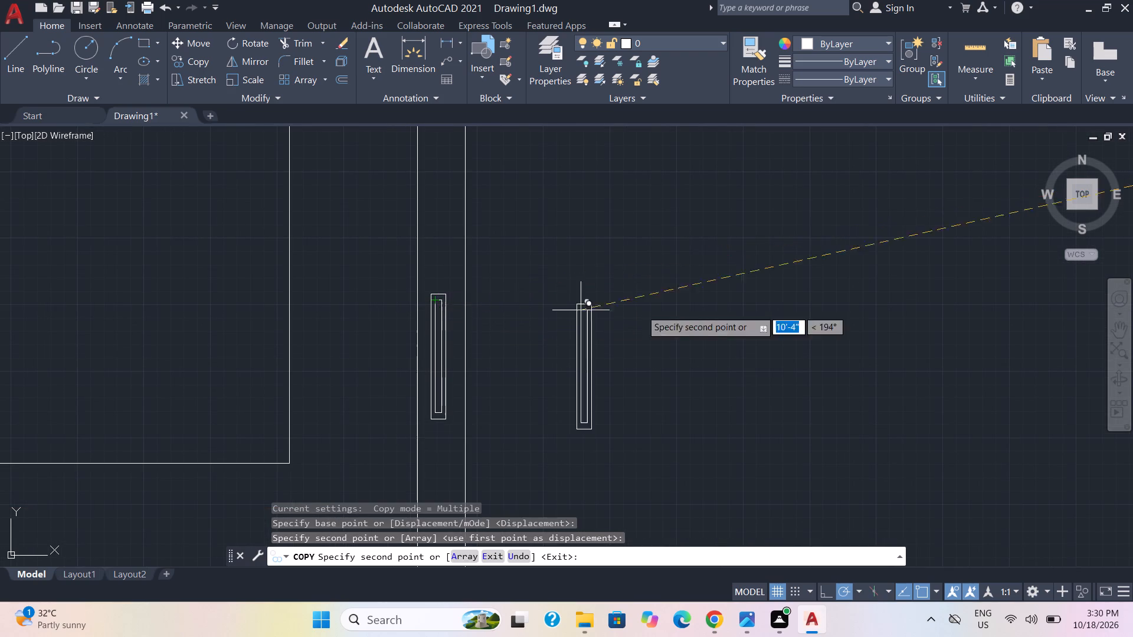
{"action": "key", "text": "Escape"}
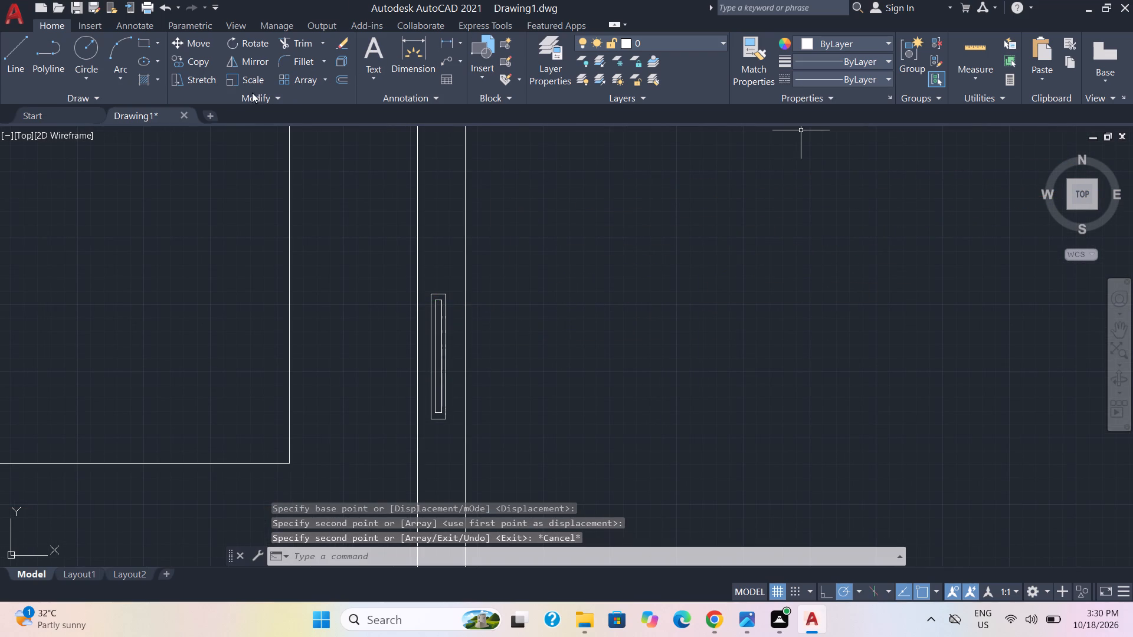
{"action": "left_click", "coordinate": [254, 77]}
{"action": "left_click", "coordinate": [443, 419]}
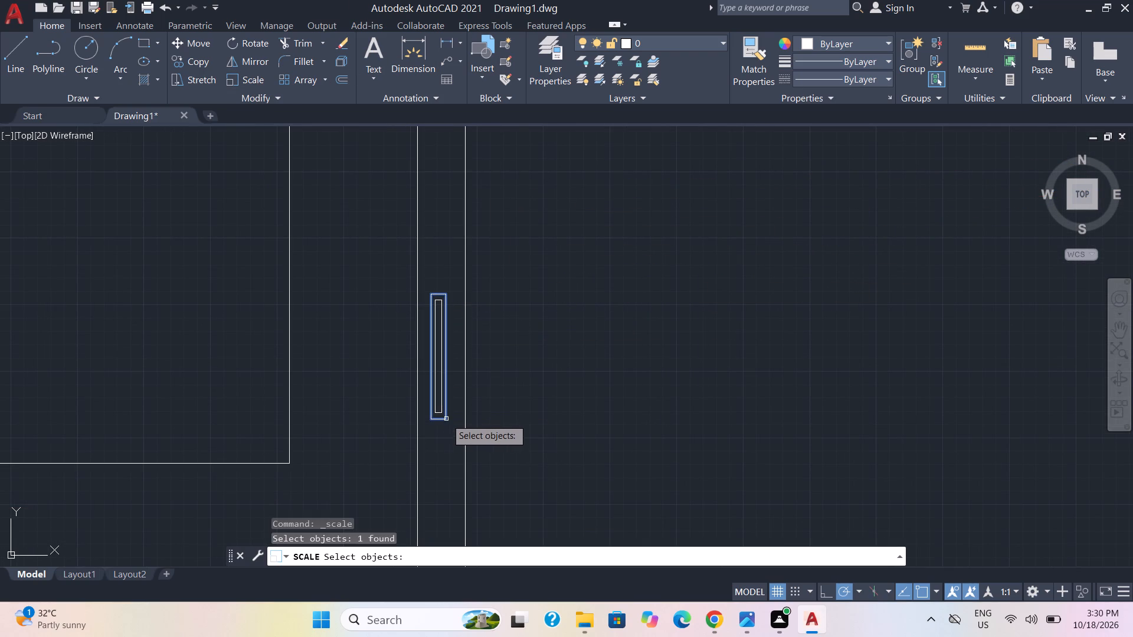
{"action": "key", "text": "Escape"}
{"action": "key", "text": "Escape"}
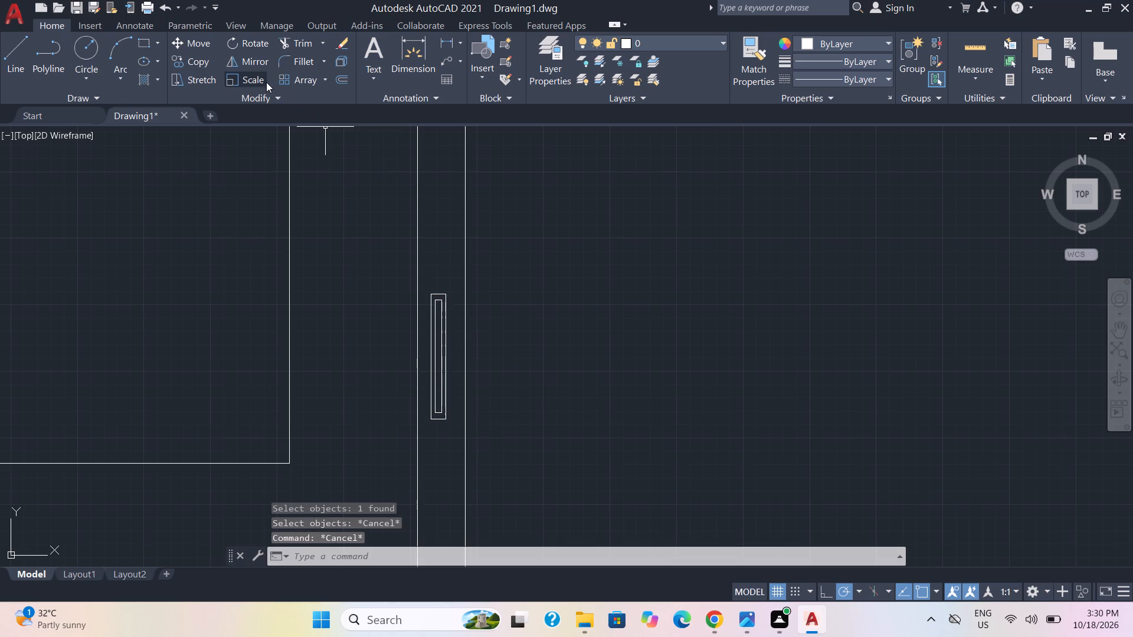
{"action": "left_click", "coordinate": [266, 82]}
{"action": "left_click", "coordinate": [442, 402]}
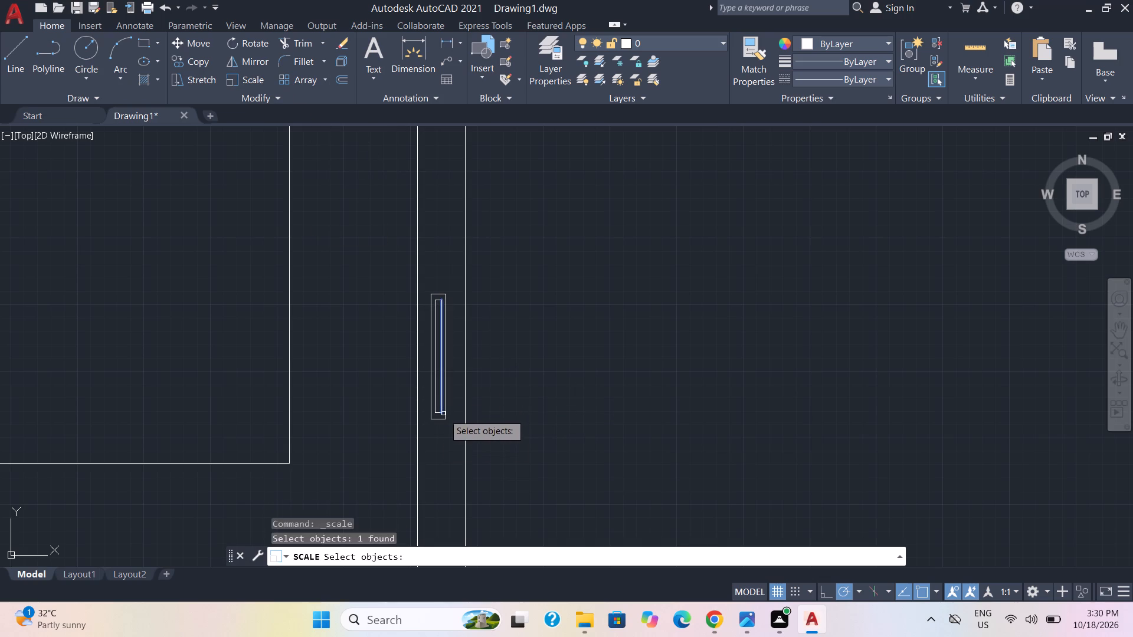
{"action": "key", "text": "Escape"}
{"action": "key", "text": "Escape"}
Join the separate lines of the copied symbol in the east outer wall into a polyline.
{"action": "left_click_drag", "start_coordinate": [456, 438], "coordinate": [457, 413]}
{"action": "left_click", "coordinate": [426, 275]}
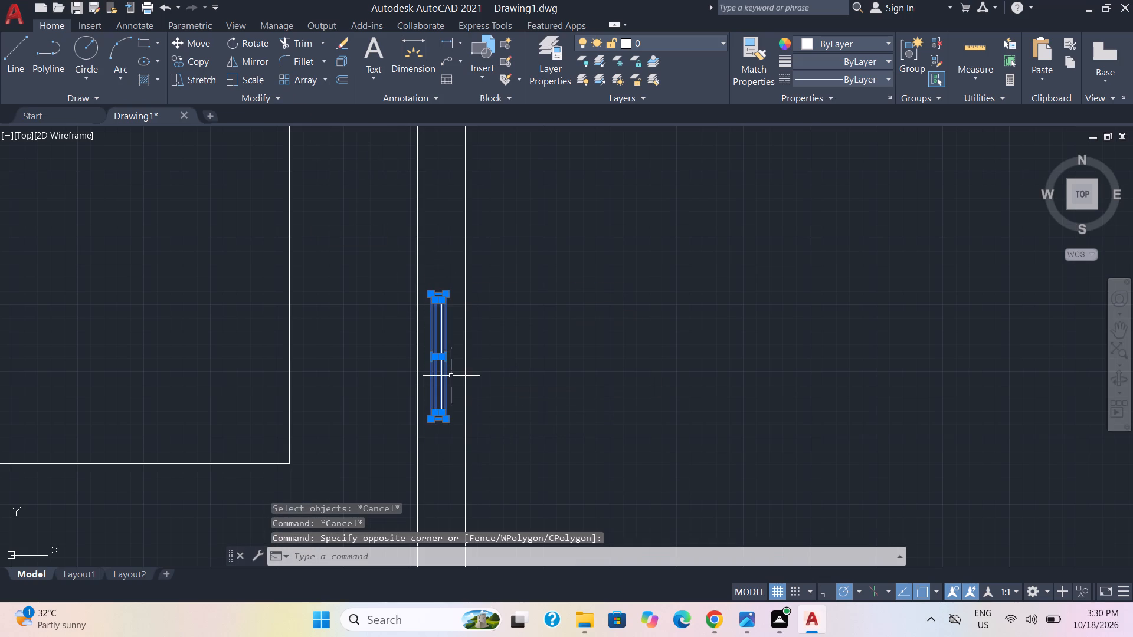
{"action": "key", "text": "j"}
{"action": "type", "text": "oin"}
{"action": "key", "text": "Return"}
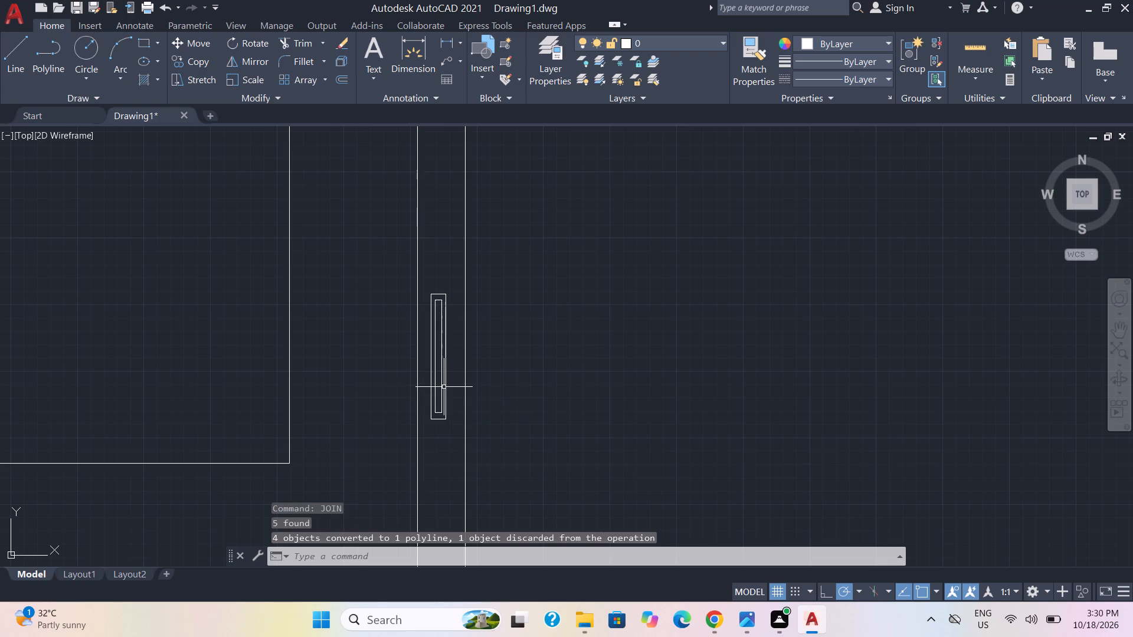
Scale the copied symbol in the east wall up to about twice its size from its southeast corner.
{"action": "left_click", "coordinate": [453, 420]}
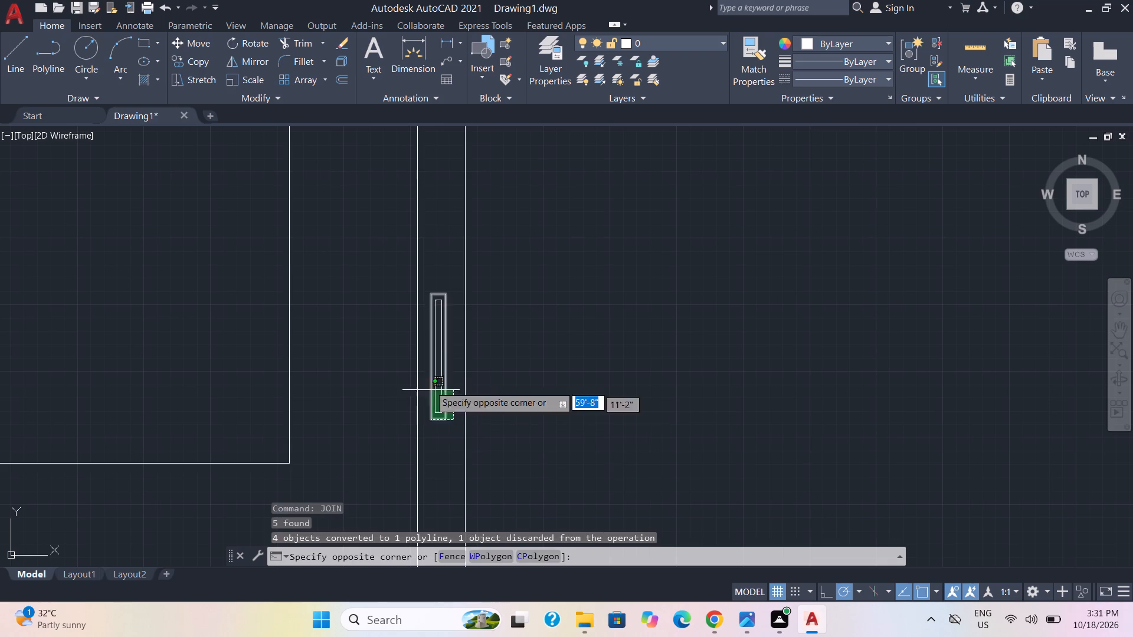
{"action": "left_click", "coordinate": [425, 284]}
{"action": "left_click", "coordinate": [239, 82]}
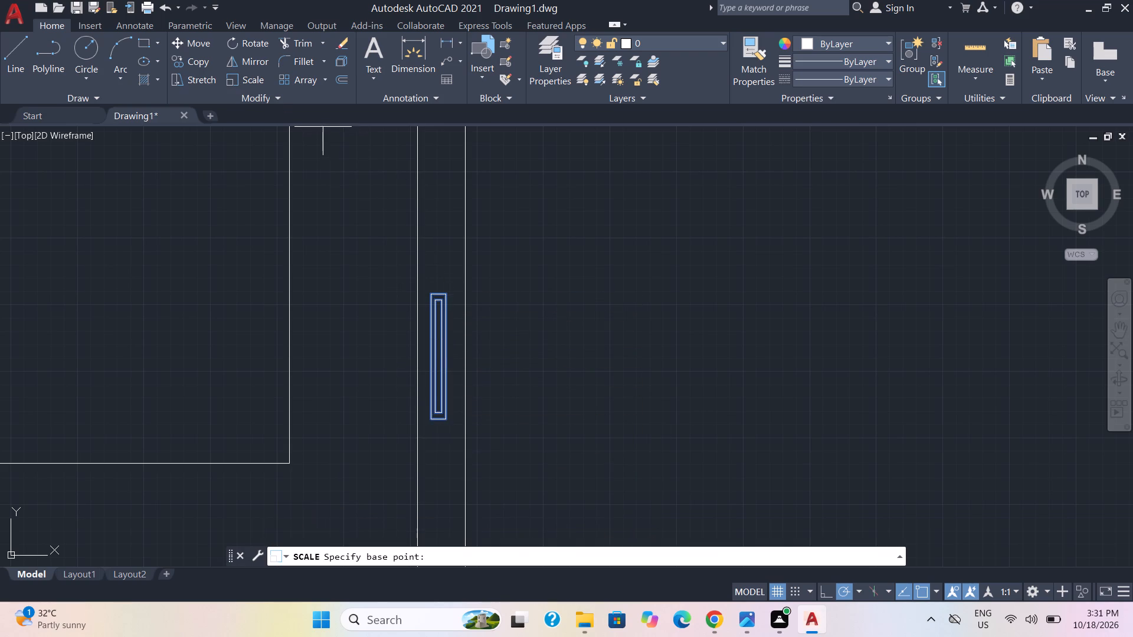
{"action": "left_click_drag", "start_coordinate": [444, 419], "coordinate": [450, 435]}
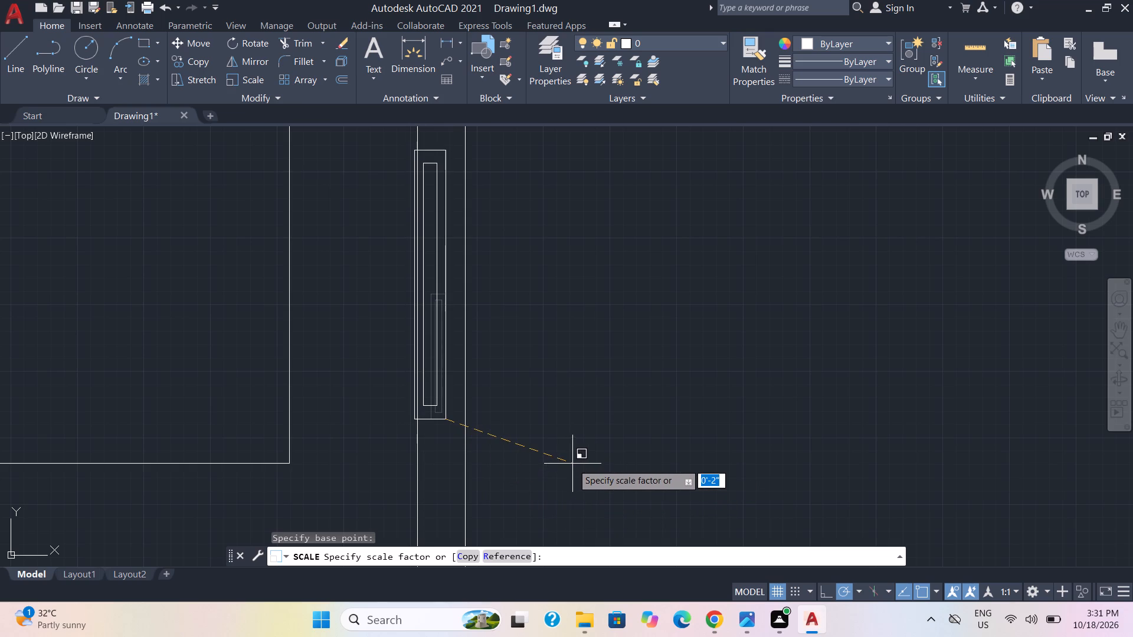
{"action": "scroll", "coordinate": [577, 436], "scroll_direction": "down", "scroll_amount": 3}
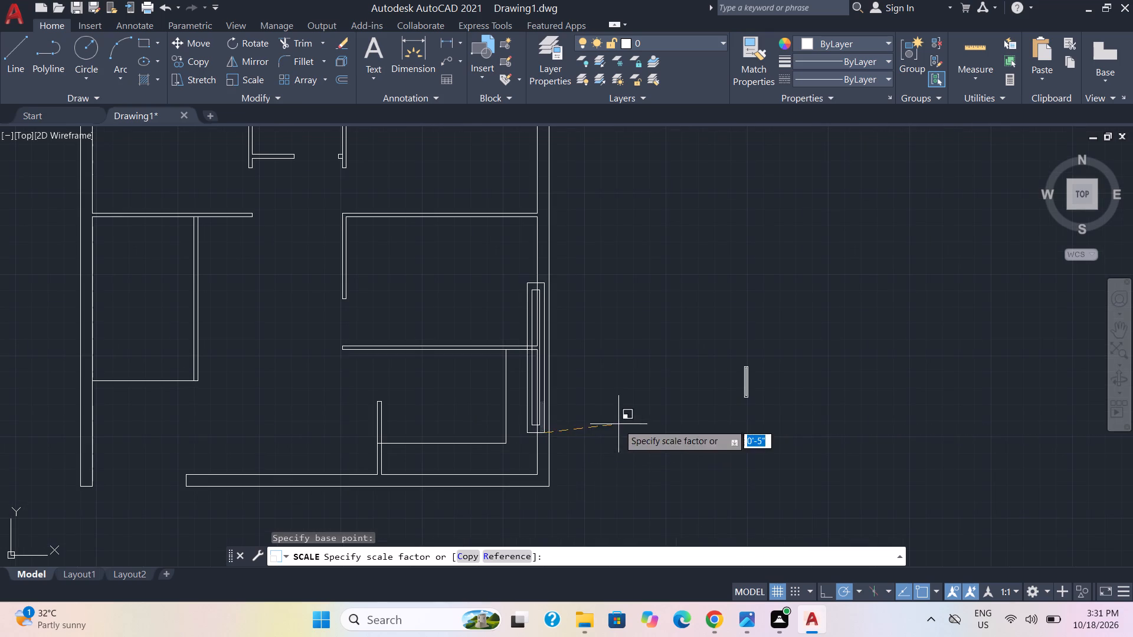
{"action": "left_click", "coordinate": [576, 425]}
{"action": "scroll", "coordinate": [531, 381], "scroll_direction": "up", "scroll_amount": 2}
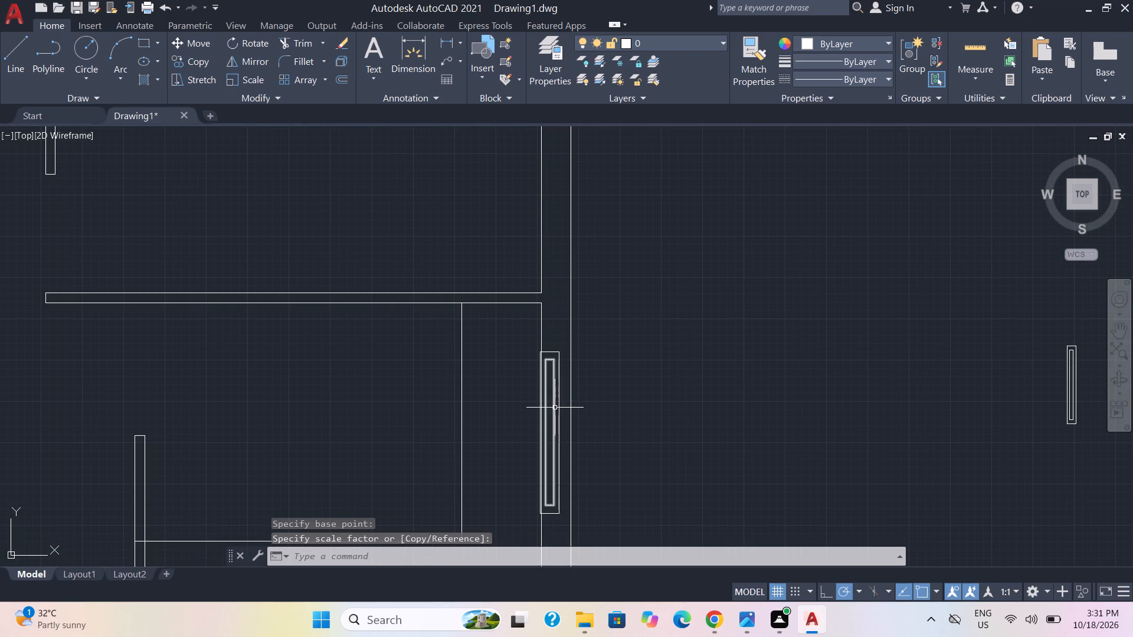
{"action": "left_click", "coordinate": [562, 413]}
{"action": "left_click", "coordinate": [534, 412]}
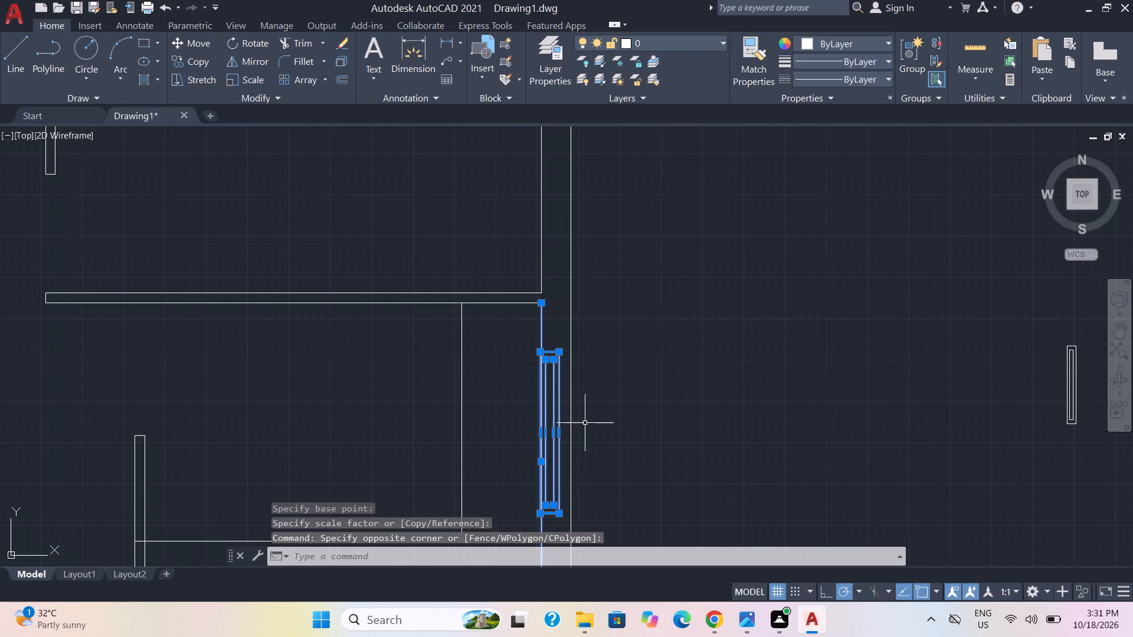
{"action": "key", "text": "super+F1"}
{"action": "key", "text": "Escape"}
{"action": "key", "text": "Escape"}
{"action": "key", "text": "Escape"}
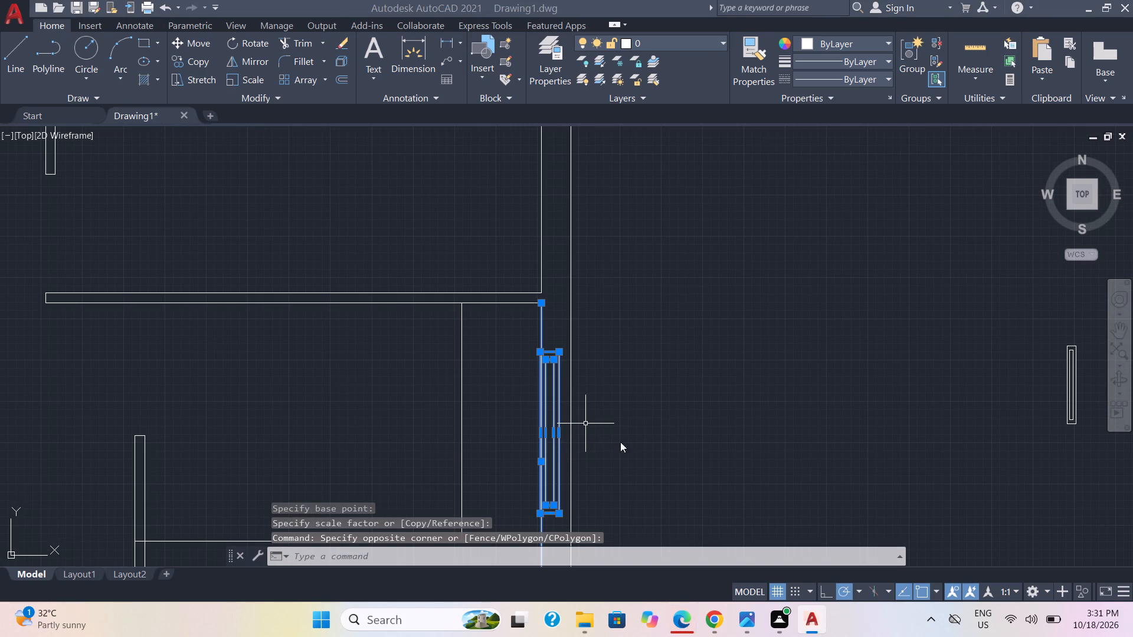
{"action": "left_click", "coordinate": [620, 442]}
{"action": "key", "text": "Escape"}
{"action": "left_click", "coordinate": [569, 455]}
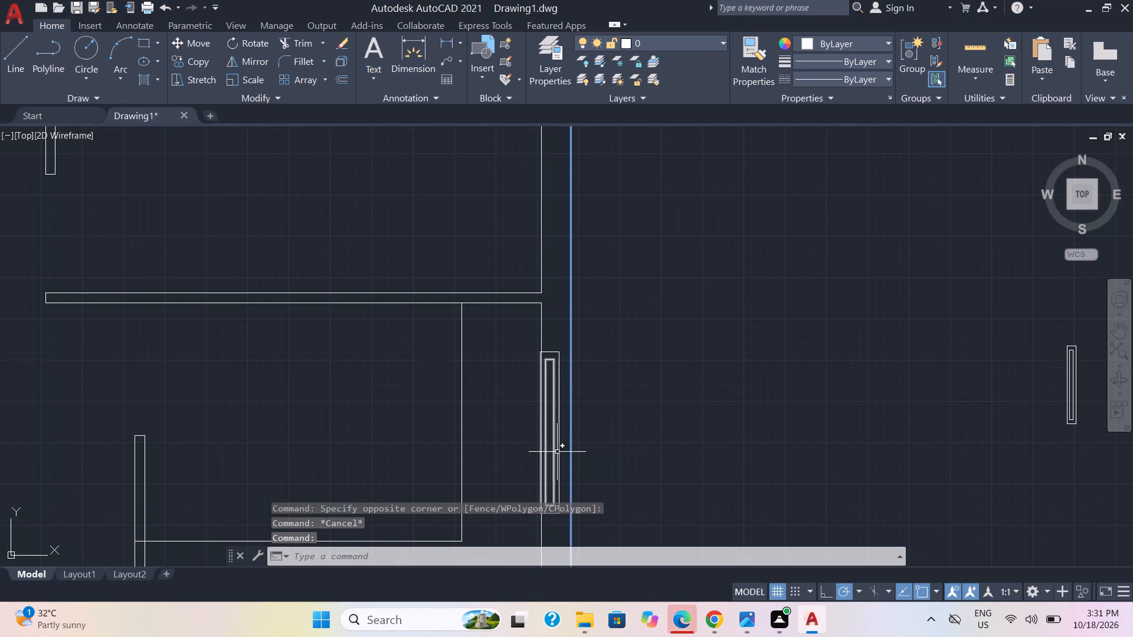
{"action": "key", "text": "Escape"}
Move the enlarged symbol about 2" east so that it sits between the two lines of the east outer wall.
{"action": "left_click", "coordinate": [565, 455]}
{"action": "left_click", "coordinate": [543, 453]}
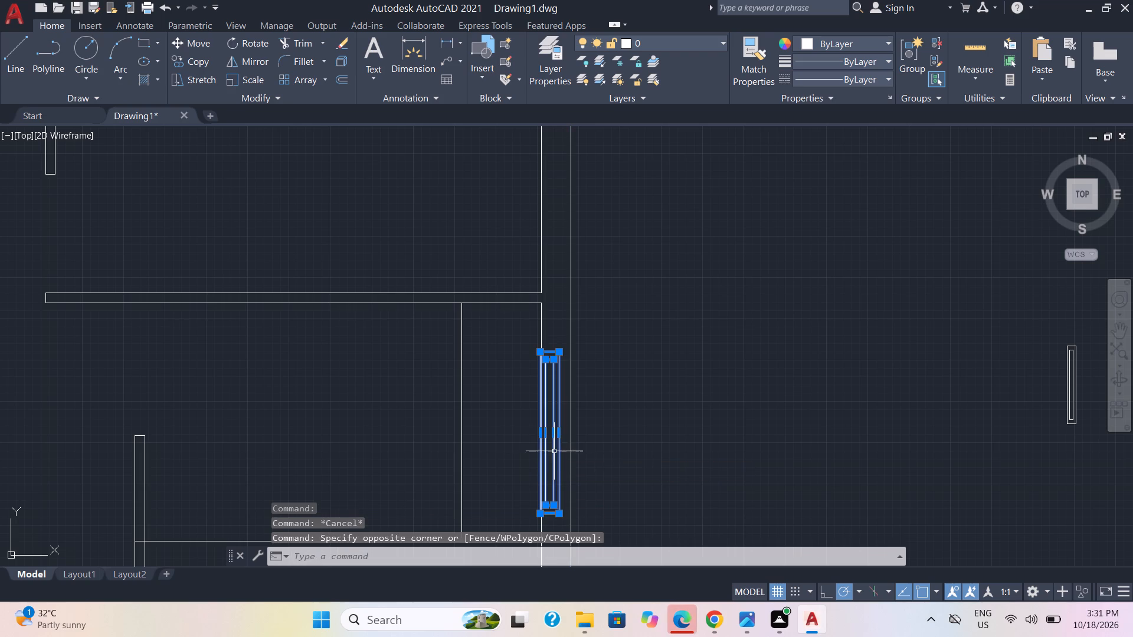
{"action": "key", "text": "m"}
{"action": "key", "text": "Return"}
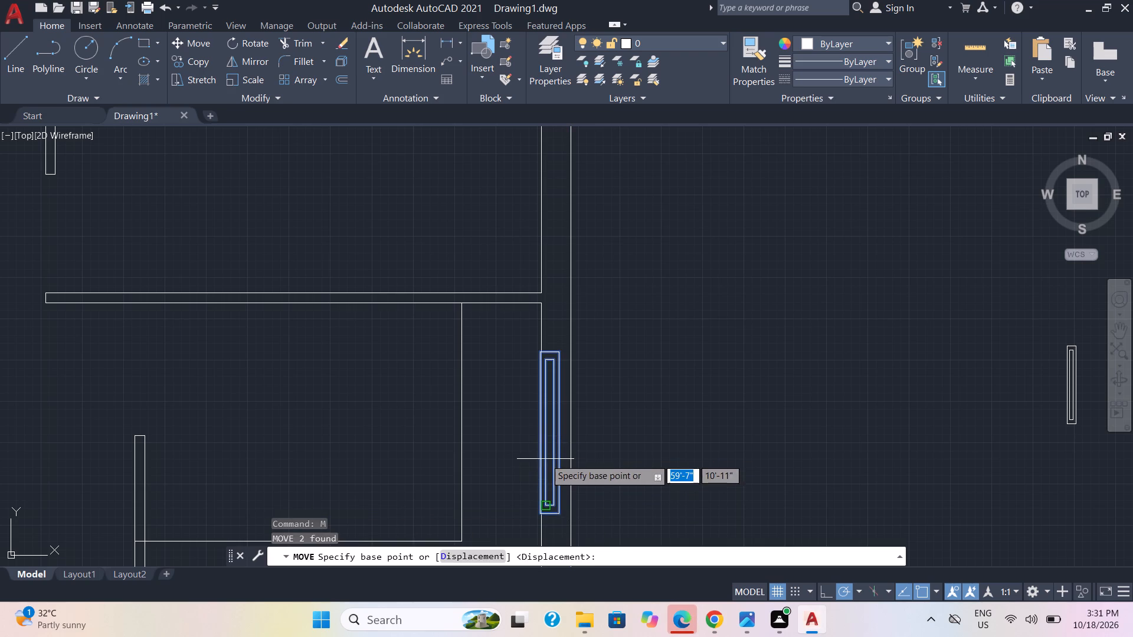
{"action": "left_click_drag", "start_coordinate": [546, 457], "coordinate": [553, 480]}
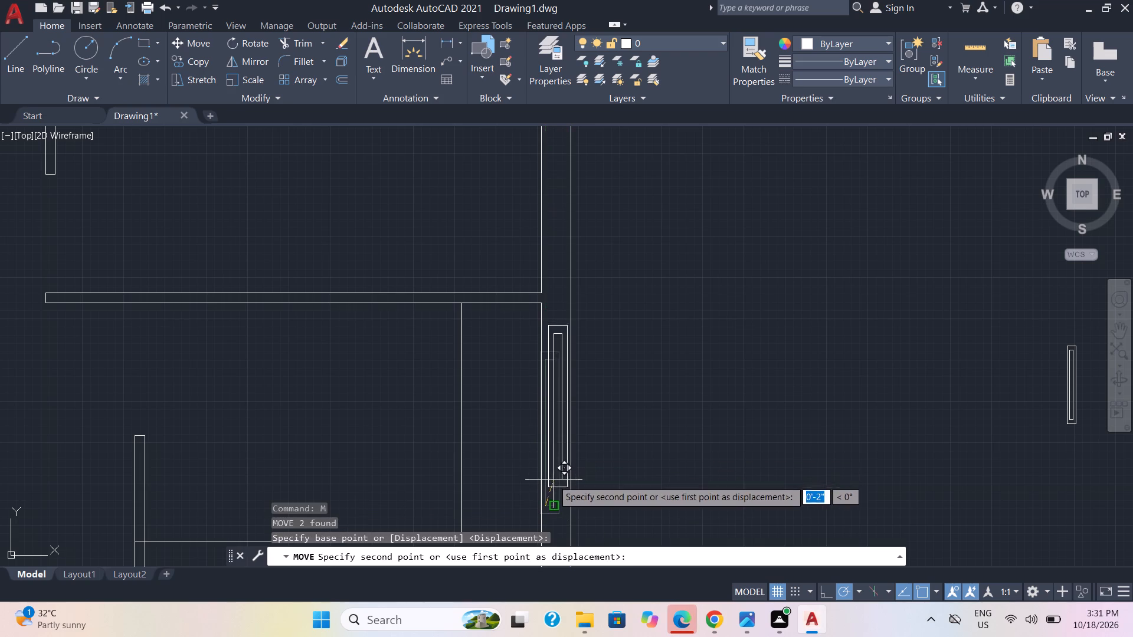
{"action": "left_click_drag", "start_coordinate": [553, 480], "coordinate": [554, 507]}
{"action": "left_click", "coordinate": [554, 506]}
Scale both rectangles of the symbol up slightly from the southwest corner, so the east side reaches the wall's outer line.
{"action": "scroll", "coordinate": [643, 441], "scroll_direction": "up", "scroll_amount": 2}
{"action": "middle_click_drag", "start_coordinate": [624, 461], "coordinate": [655, 401]}
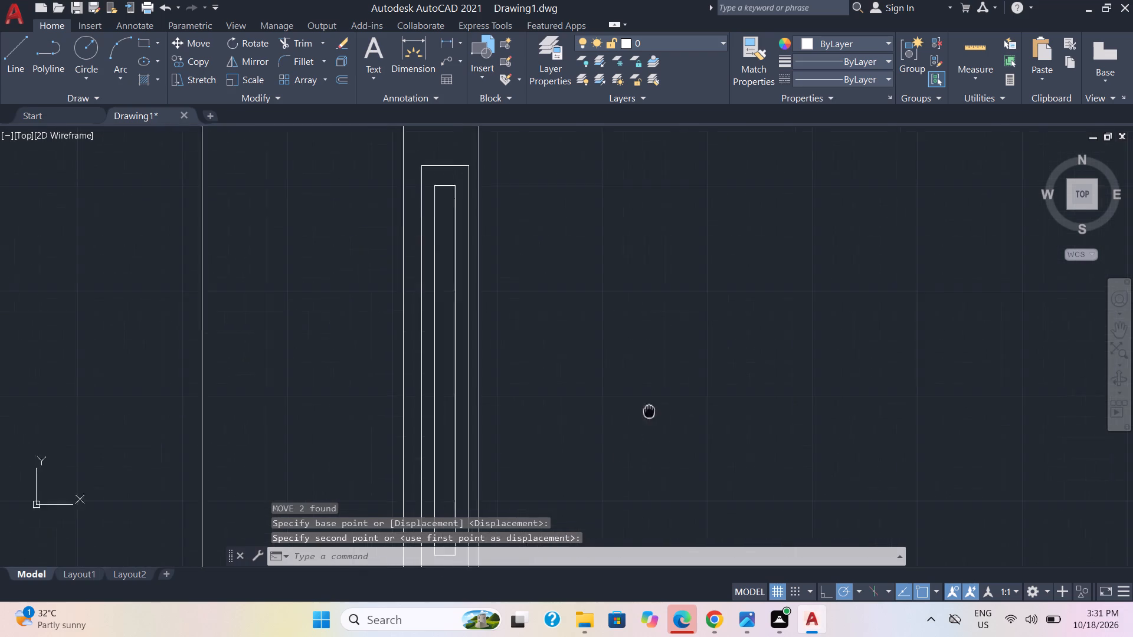
{"action": "middle_click_drag", "start_coordinate": [655, 401], "coordinate": [740, 301]}
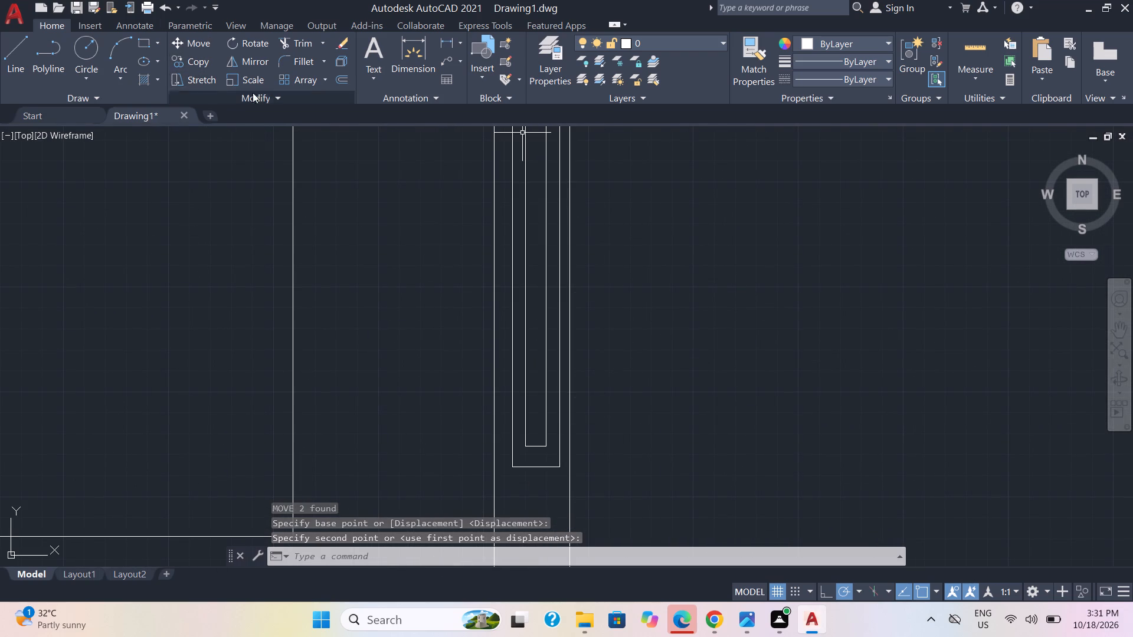
{"action": "left_click", "coordinate": [251, 80]}
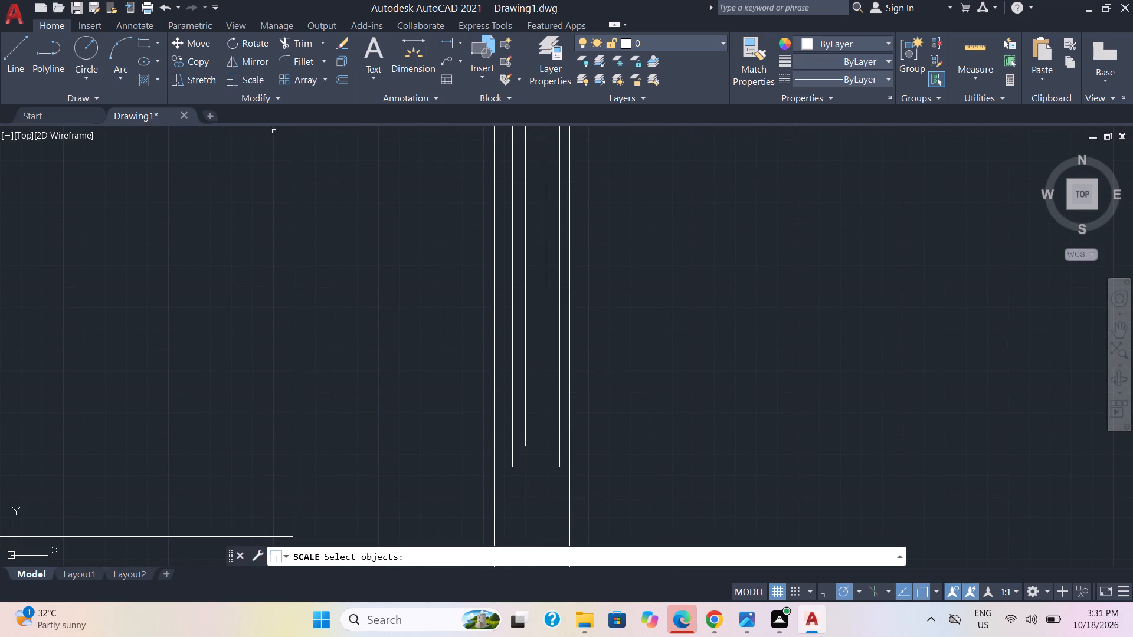
{"action": "left_click", "coordinate": [513, 468]}
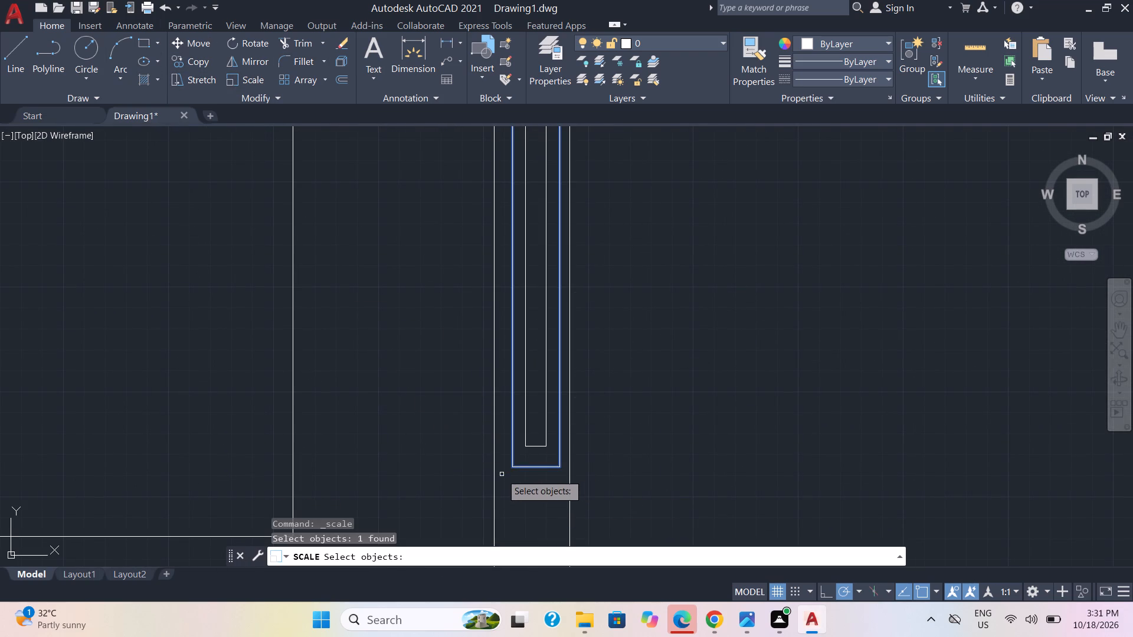
{"action": "left_click", "coordinate": [526, 447]}
{"action": "key", "text": "Return"}
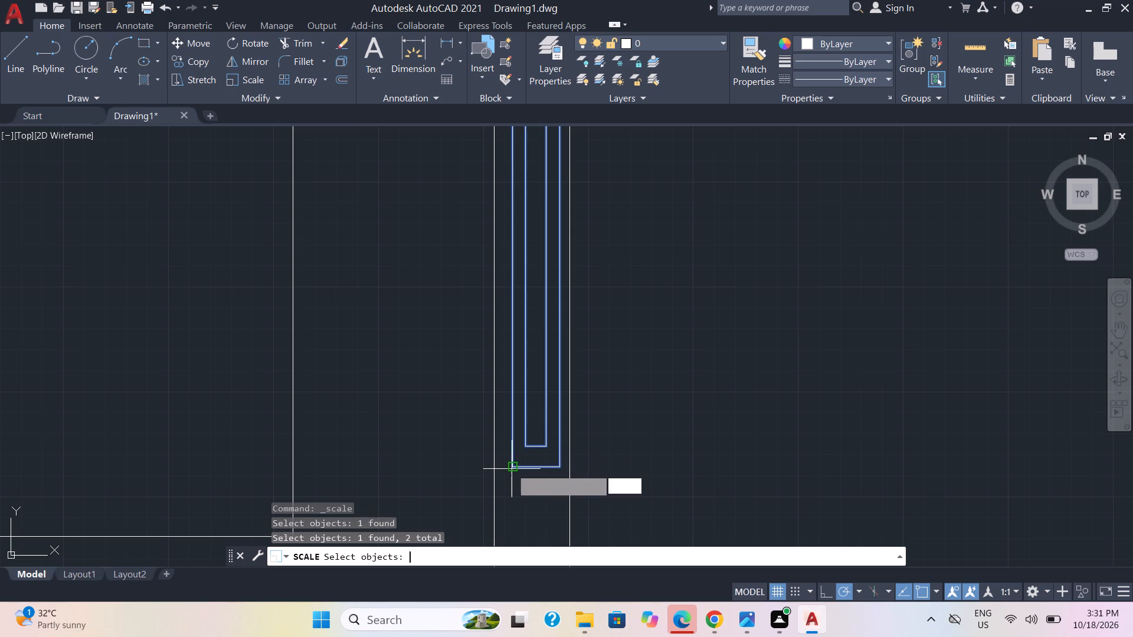
{"action": "left_click_drag", "start_coordinate": [512, 469], "coordinate": [503, 478]}
{"action": "left_click_drag", "start_coordinate": [514, 472], "coordinate": [509, 477]}
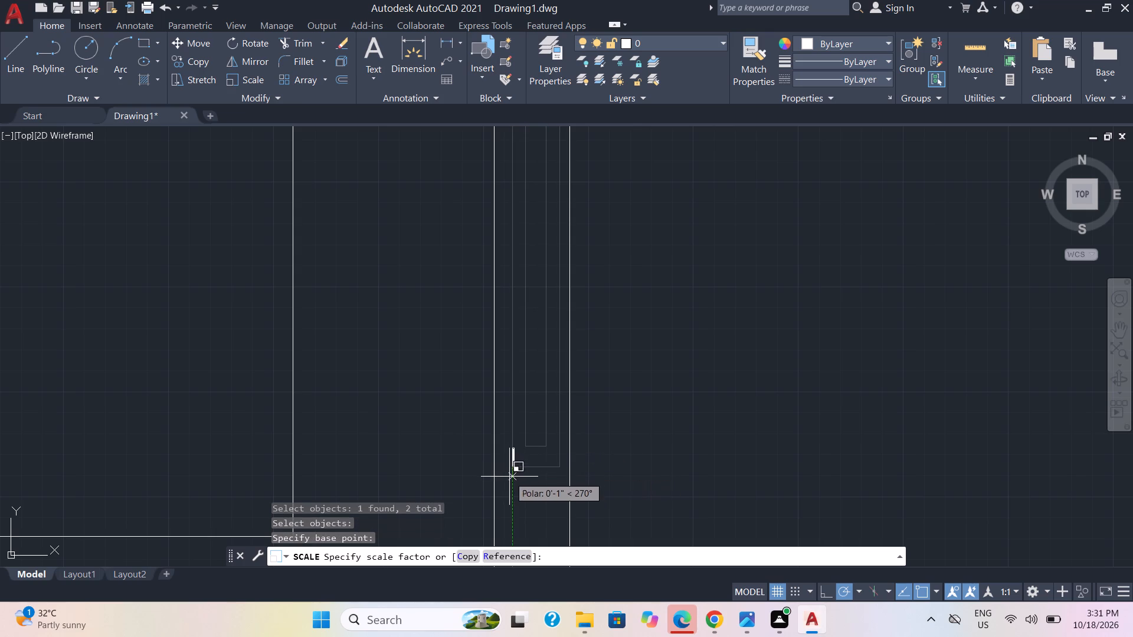
{"action": "left_click_drag", "start_coordinate": [509, 477], "coordinate": [392, 578]}
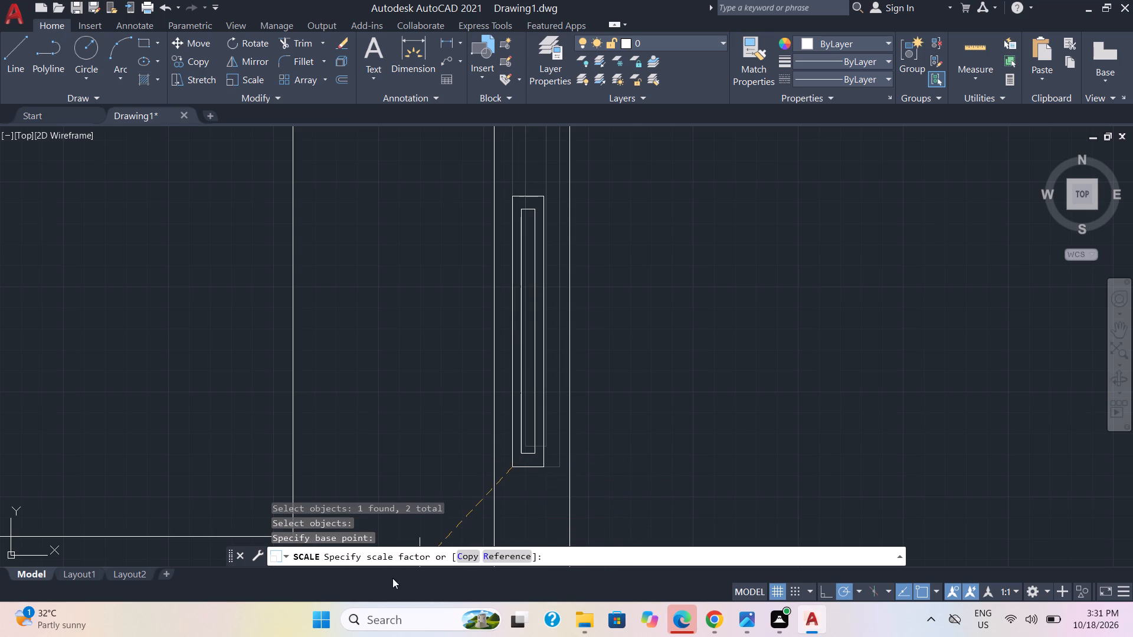
{"action": "left_click_drag", "start_coordinate": [392, 578], "coordinate": [353, 582]}
{"action": "scroll", "coordinate": [578, 326], "scroll_direction": "down", "scroll_amount": 3}
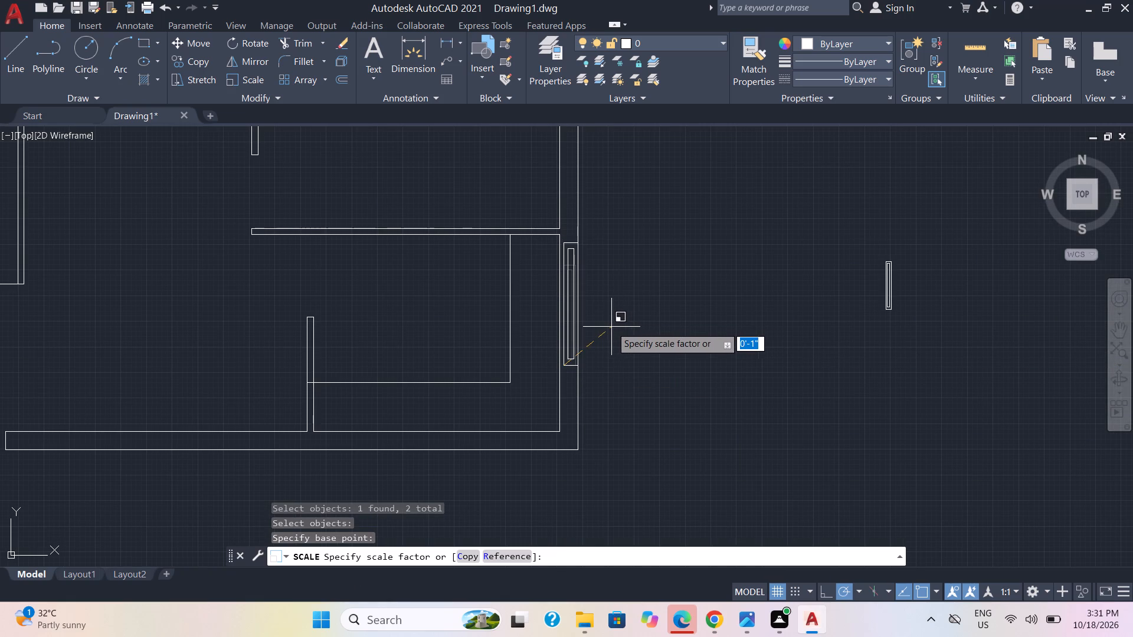
{"action": "left_click", "coordinate": [610, 327]}
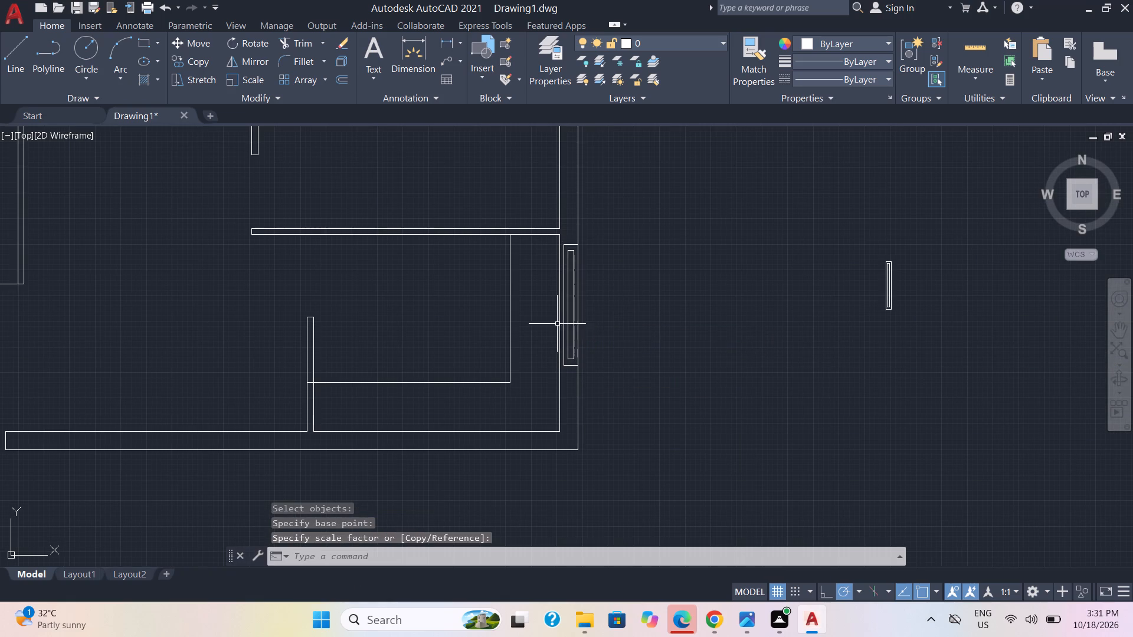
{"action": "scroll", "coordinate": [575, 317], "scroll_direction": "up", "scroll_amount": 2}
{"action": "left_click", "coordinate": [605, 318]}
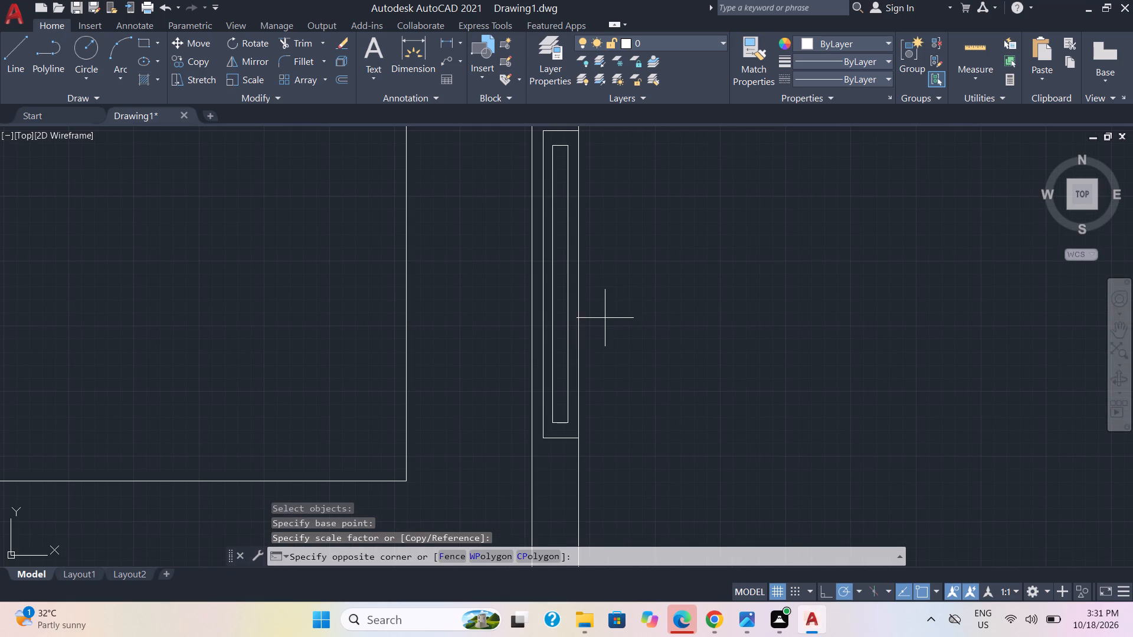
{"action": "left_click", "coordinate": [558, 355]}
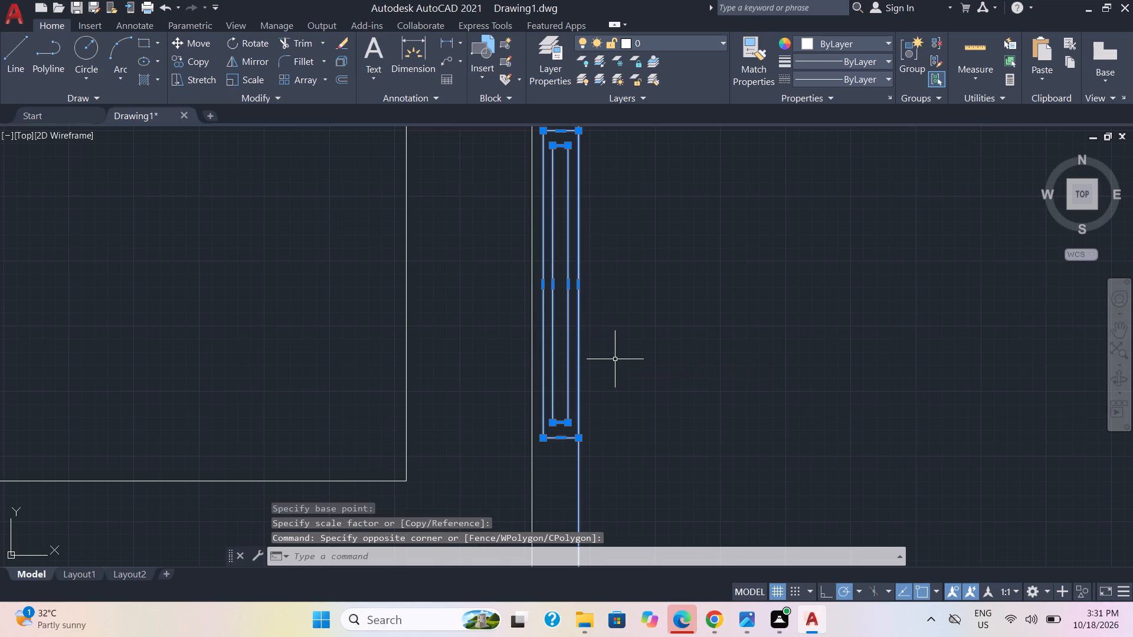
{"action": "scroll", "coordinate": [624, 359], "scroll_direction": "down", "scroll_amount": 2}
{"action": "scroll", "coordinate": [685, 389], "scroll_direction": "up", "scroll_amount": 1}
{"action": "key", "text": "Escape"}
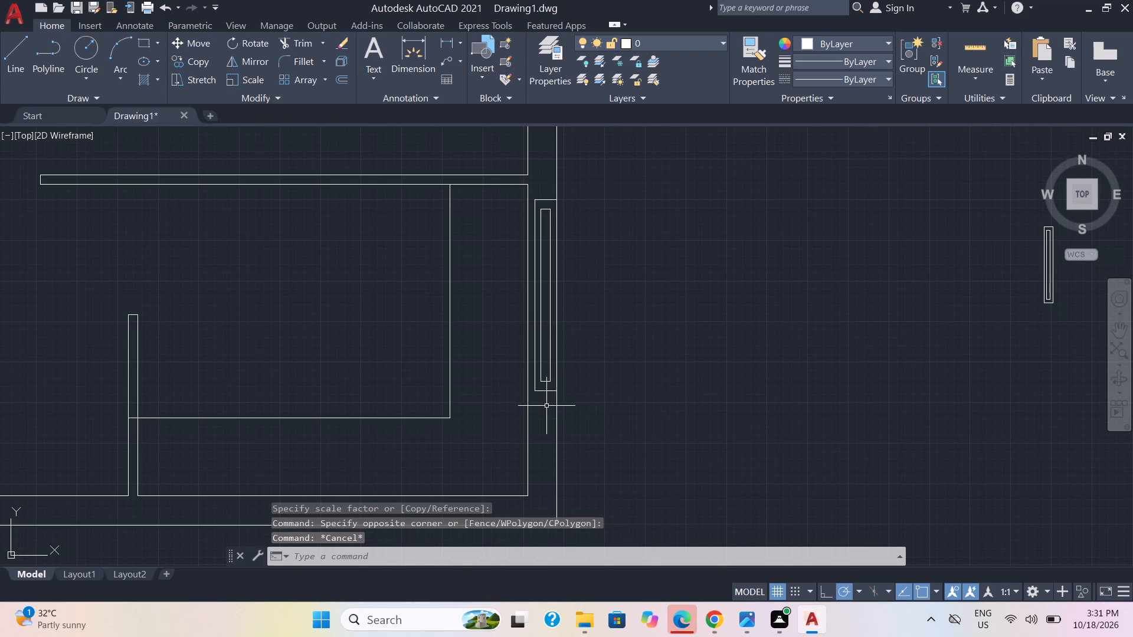
Move the two nested rectangles of the symbol out of the east outer wall to the empty space just east of it.
{"action": "left_click", "coordinate": [540, 401]}
{"action": "left_click", "coordinate": [538, 365]}
{"action": "left_click", "coordinate": [544, 381]}
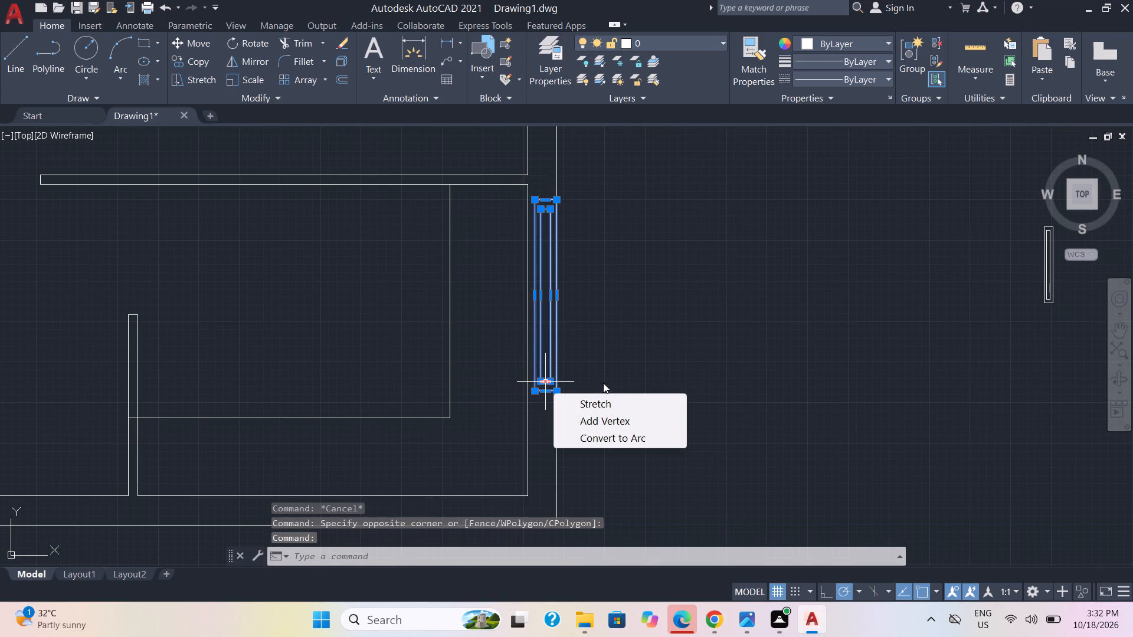
{"action": "key", "text": "Return"}
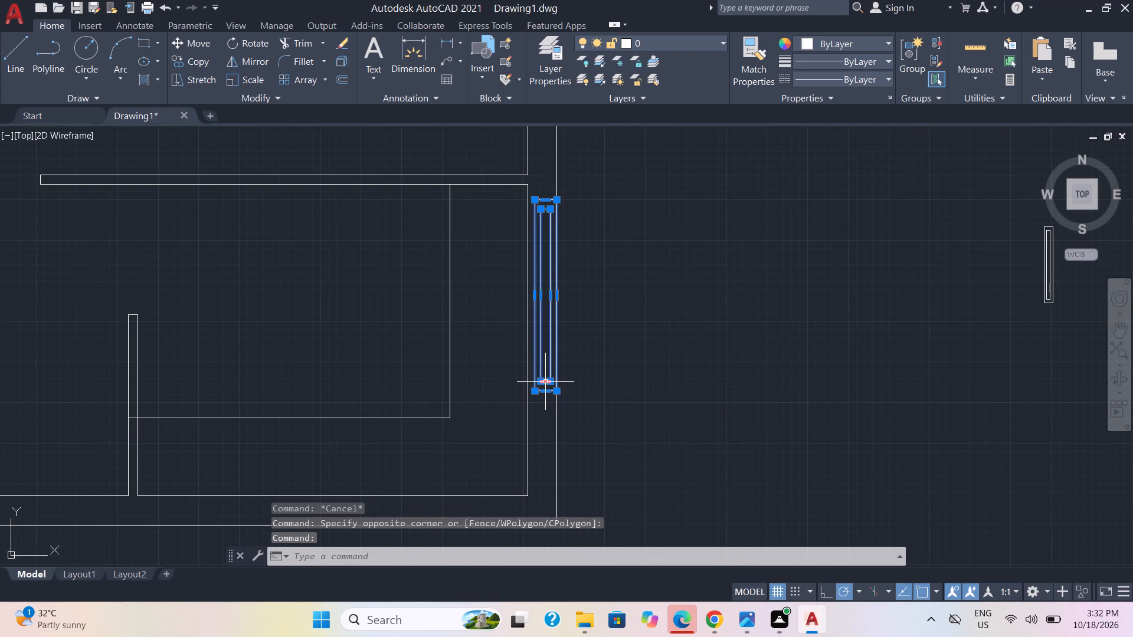
{"action": "key", "text": "m"}
{"action": "key", "text": "Return"}
{"action": "left_click_drag", "start_coordinate": [542, 352], "coordinate": [532, 360]}
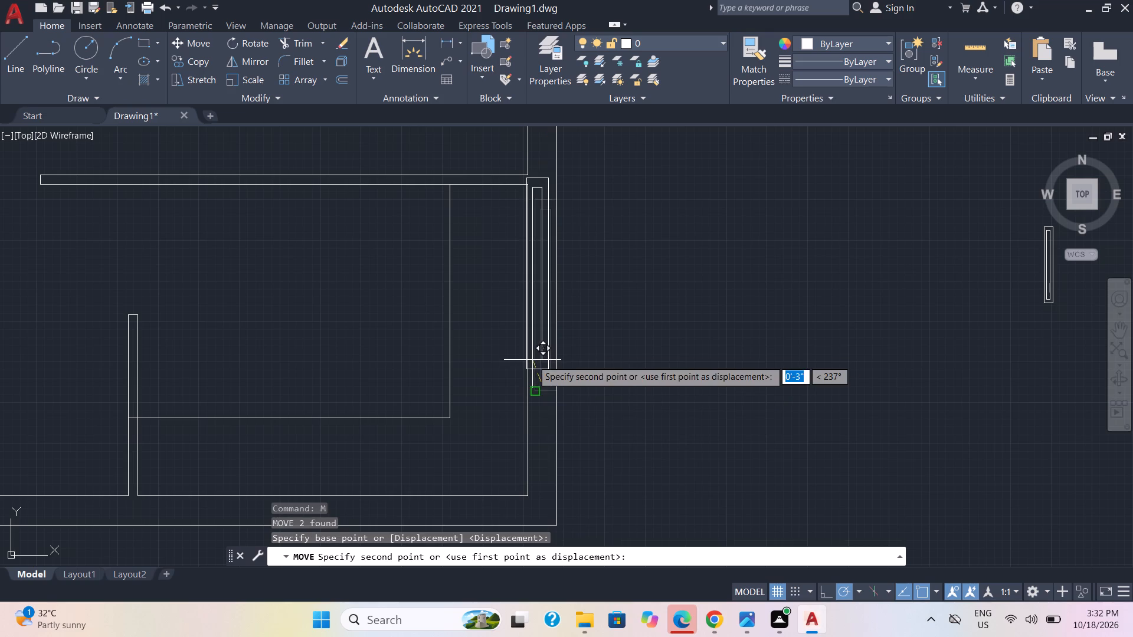
{"action": "left_click_drag", "start_coordinate": [532, 360], "coordinate": [535, 400]}
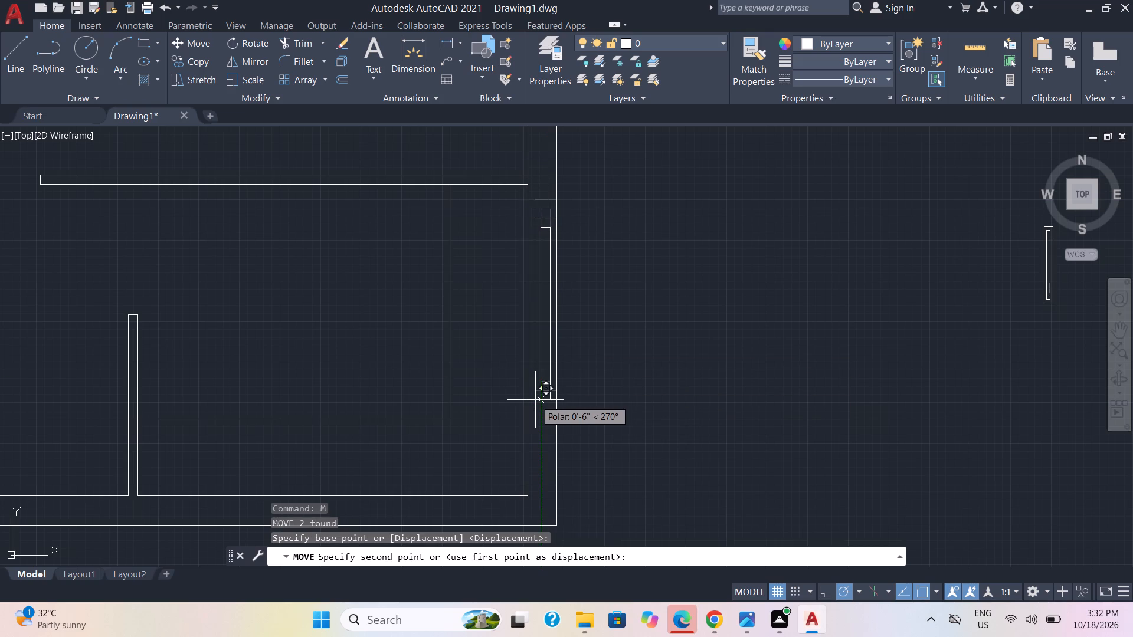
{"action": "left_click_drag", "start_coordinate": [535, 400], "coordinate": [638, 413]}
{"action": "left_click", "coordinate": [638, 413]}
Copy the vertical symbol from the space outside back into the east outer wall beside the southeast room.
{"action": "left_click_drag", "start_coordinate": [702, 439], "coordinate": [683, 415]}
{"action": "left_click", "coordinate": [631, 237]}
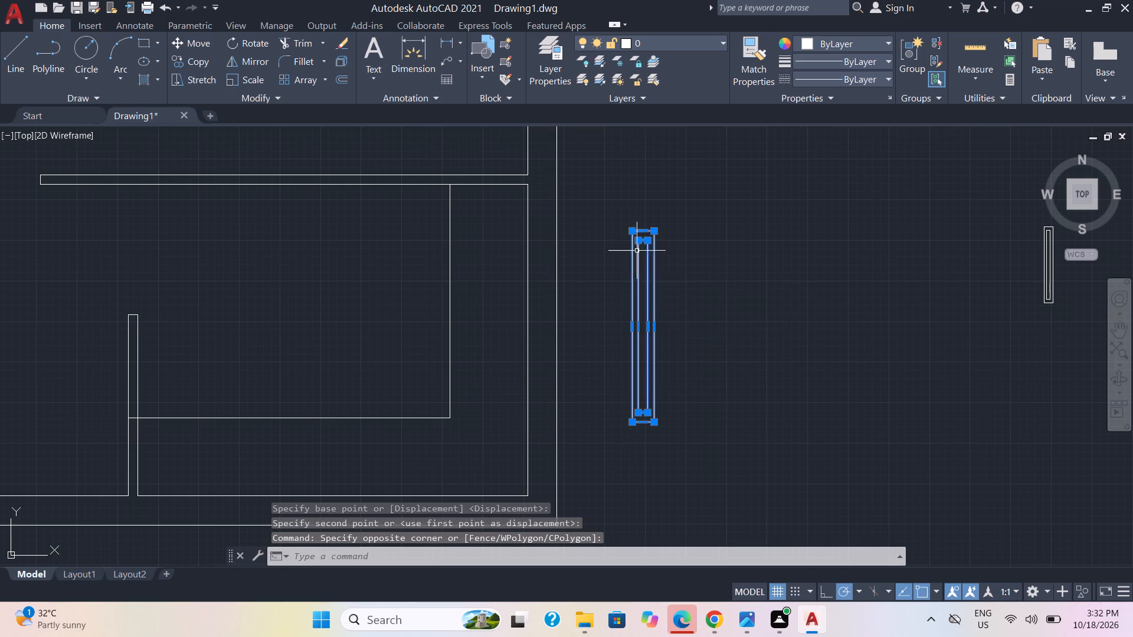
{"action": "type", "text": "co"}
{"action": "key", "text": "Return"}
{"action": "left_click_drag", "start_coordinate": [674, 425], "coordinate": [659, 407]}
{"action": "scroll", "coordinate": [626, 353], "scroll_direction": "down", "scroll_amount": 2}
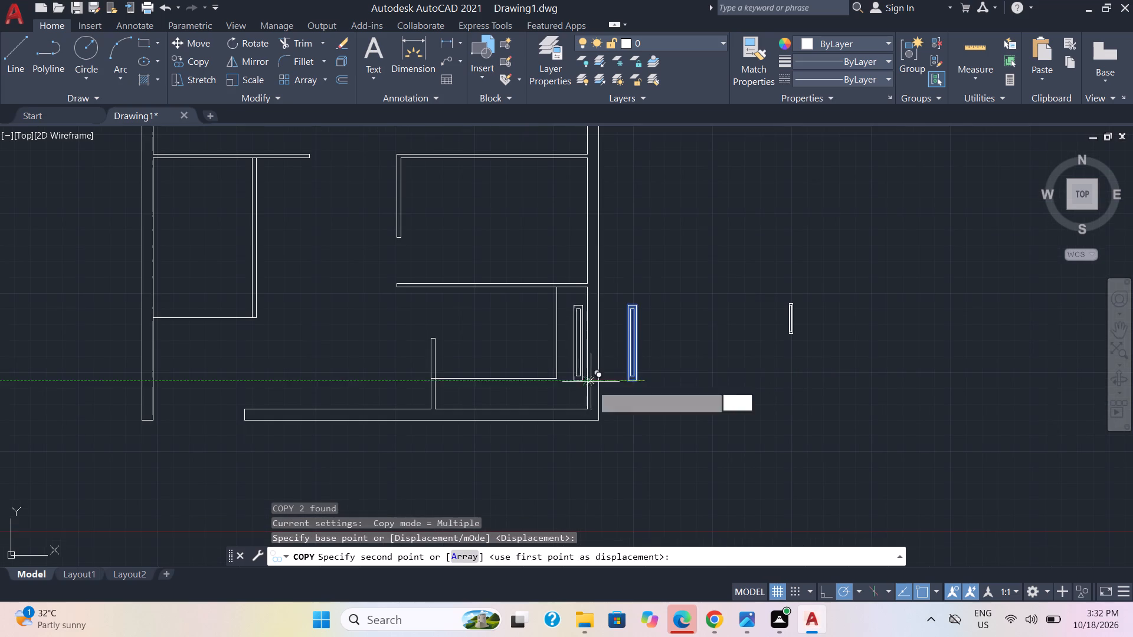
{"action": "scroll", "coordinate": [627, 405], "scroll_direction": "up", "scroll_amount": 3}
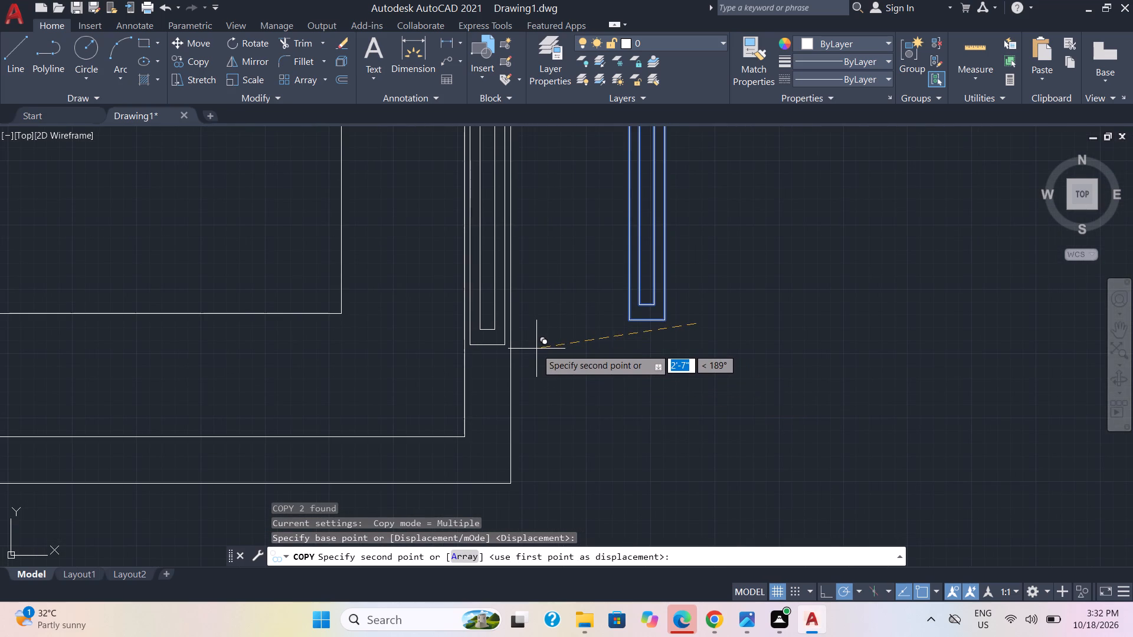
{"action": "left_click", "coordinate": [536, 349]}
Place another copy of the vertical symbol between the east outer wall's lines at the middle room.
{"action": "scroll", "coordinate": [547, 278], "scroll_direction": "down", "scroll_amount": 4}
{"action": "scroll", "coordinate": [546, 216], "scroll_direction": "up", "scroll_amount": 3}
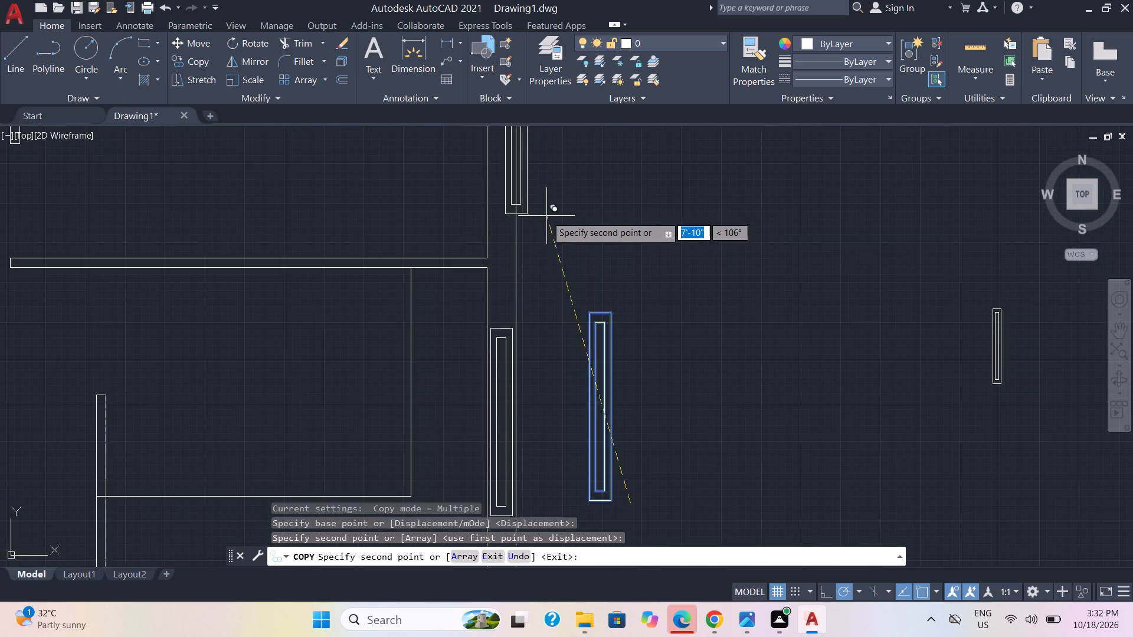
{"action": "scroll", "coordinate": [528, 230], "scroll_direction": "down", "scroll_amount": 4}
{"action": "middle_click_drag", "start_coordinate": [537, 222], "coordinate": [521, 295]}
{"action": "scroll", "coordinate": [520, 289], "scroll_direction": "up", "scroll_amount": 2}
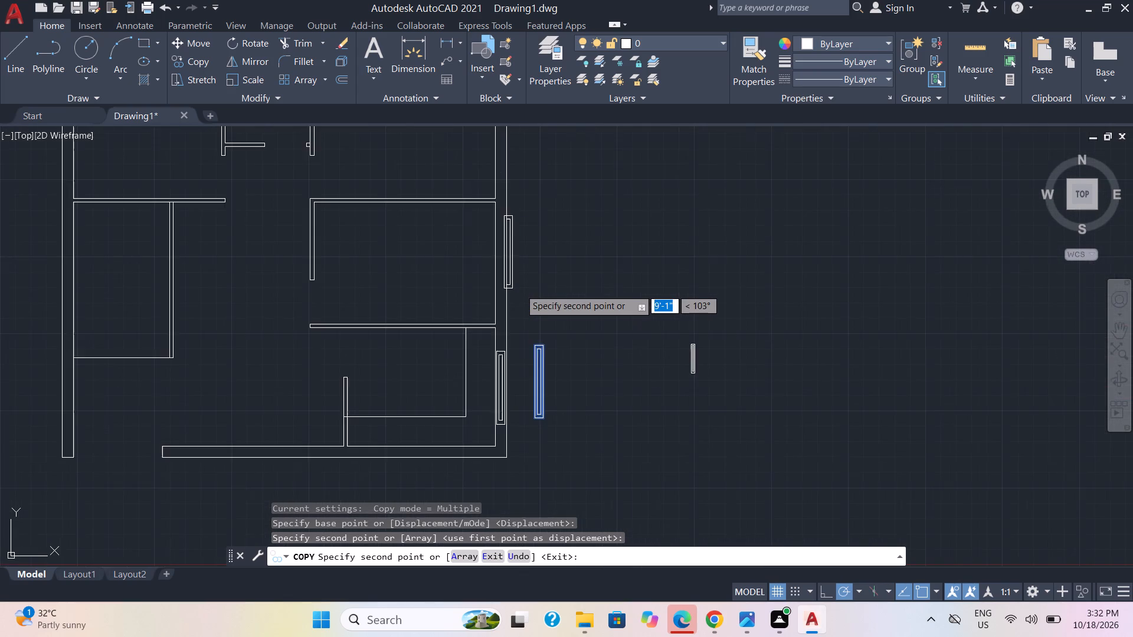
{"action": "scroll", "coordinate": [516, 288], "scroll_direction": "up", "scroll_amount": 2}
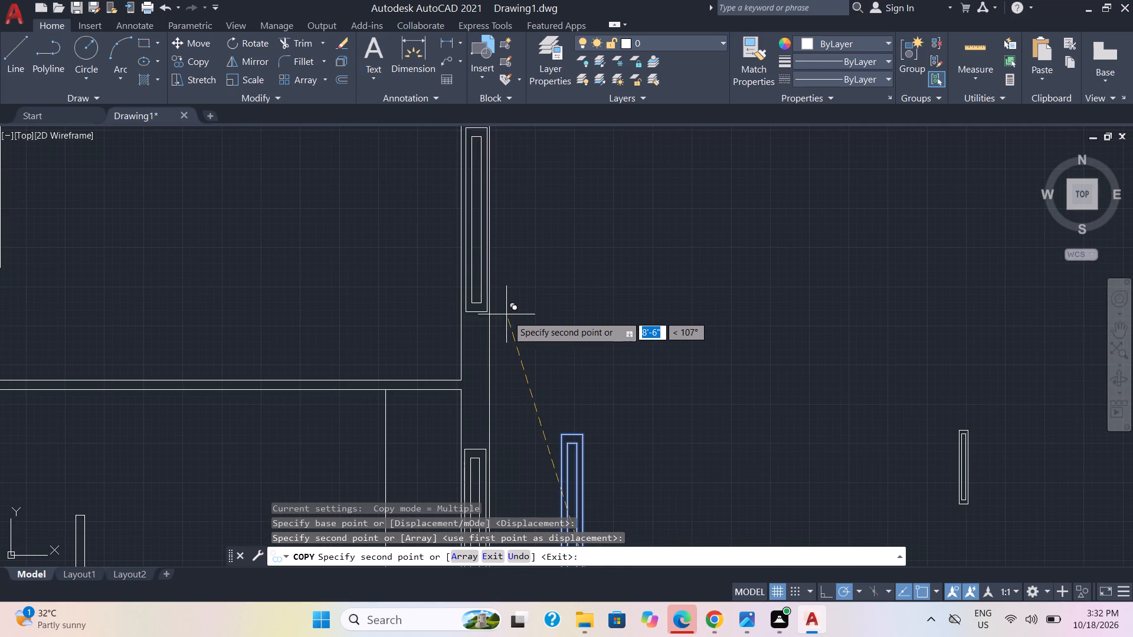
{"action": "scroll", "coordinate": [505, 316], "scroll_direction": "up", "scroll_amount": 2}
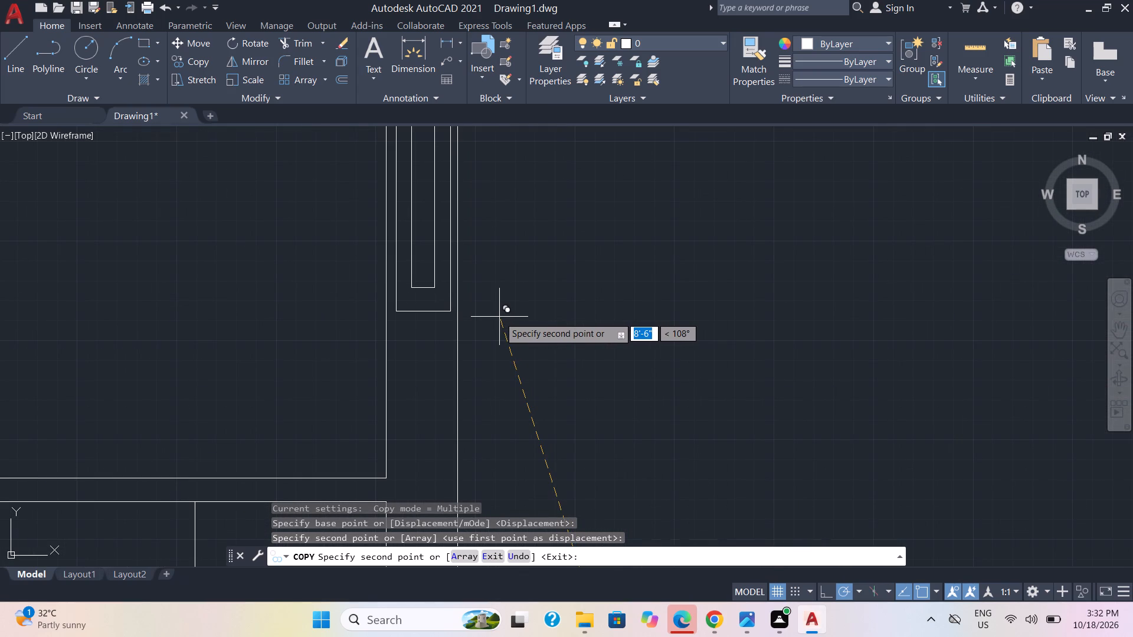
{"action": "left_click", "coordinate": [499, 317]}
Place a third copy of the vertical symbol in the east outer wall at the northeast room and end the copying.
{"action": "scroll", "coordinate": [566, 253], "scroll_direction": "down", "scroll_amount": 4}
{"action": "middle_click_drag", "start_coordinate": [575, 225], "coordinate": [551, 459]}
{"action": "scroll", "coordinate": [538, 370], "scroll_direction": "up", "scroll_amount": 1}
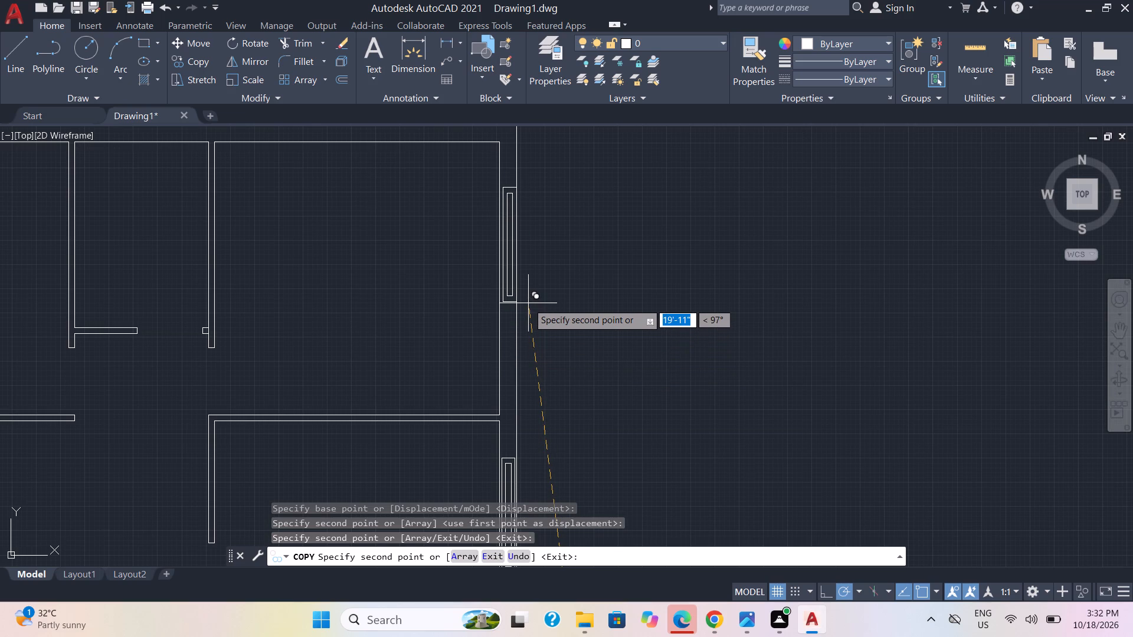
{"action": "scroll", "coordinate": [528, 297], "scroll_direction": "up", "scroll_amount": 2}
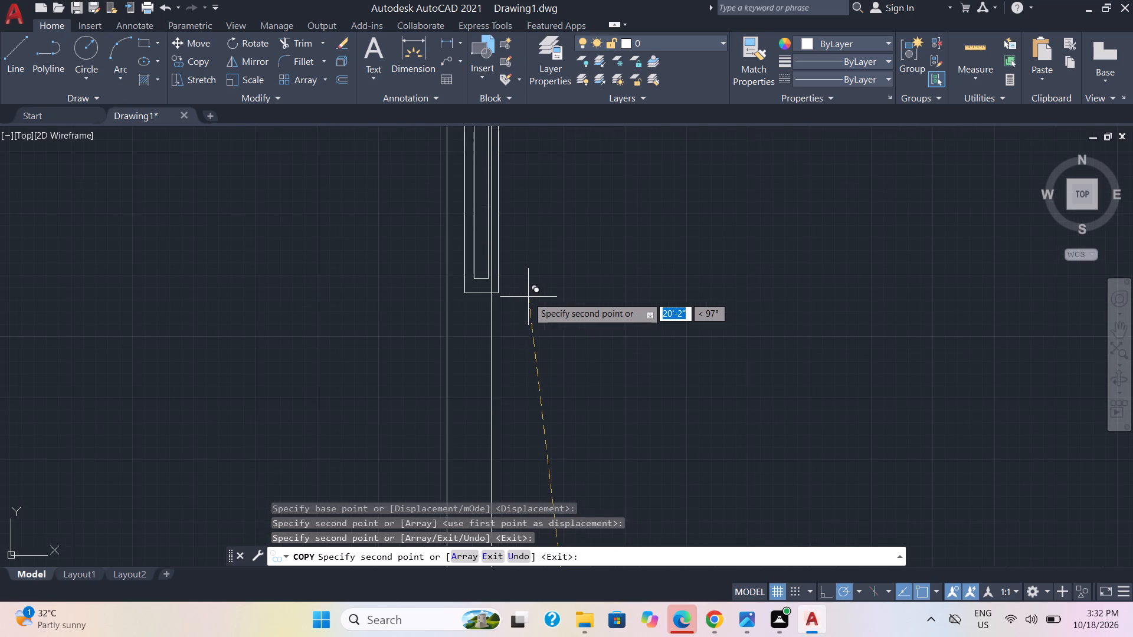
{"action": "left_click", "coordinate": [517, 300]}
{"action": "scroll", "coordinate": [530, 297], "scroll_direction": "down", "scroll_amount": 4}
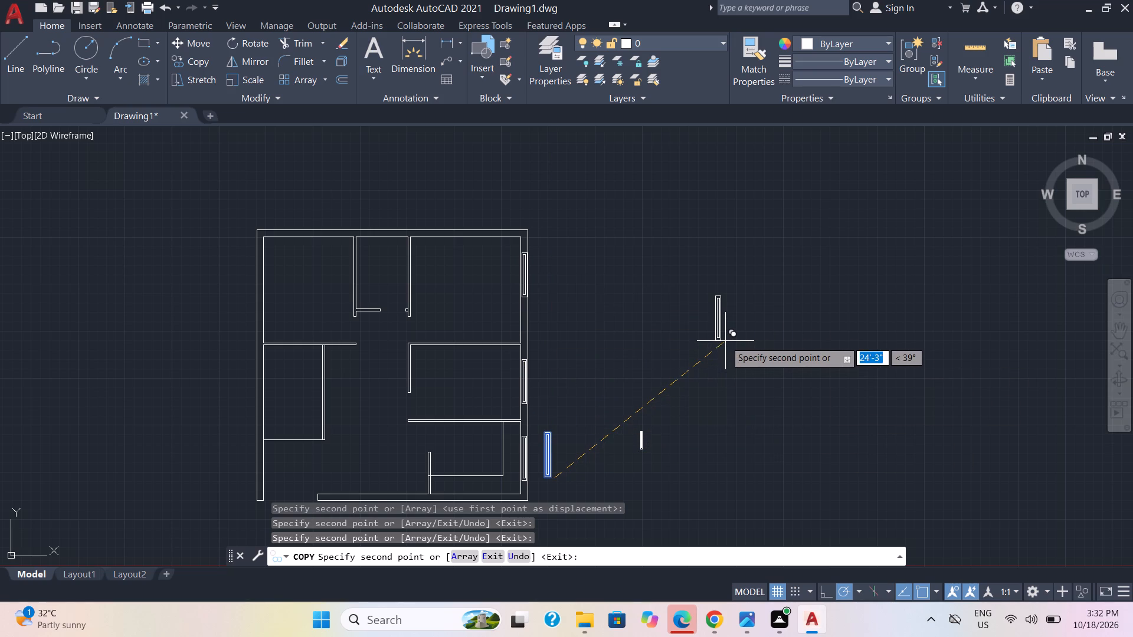
{"action": "key", "text": "r"}
{"action": "key", "text": "BackSpace"}
{"action": "key", "text": "BackSpace"}
{"action": "key", "text": "Escape"}
Rotate both rectangles of the spare symbol outside the east wall by 90° about its southeast corner.
{"action": "type", "text": "rp"}
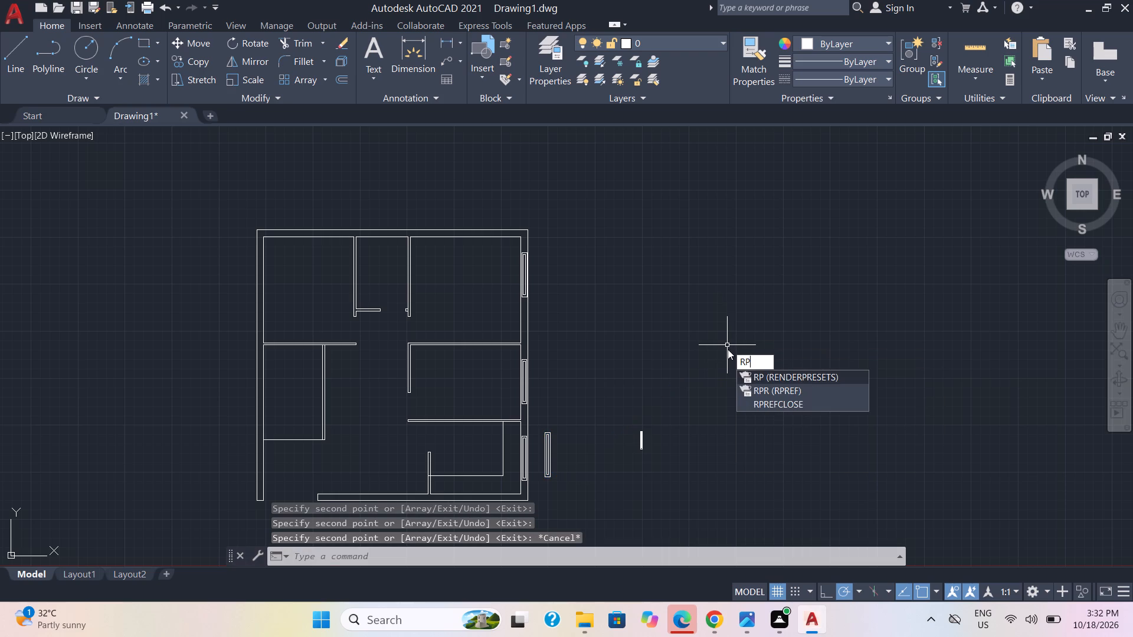
{"action": "key", "text": "BackSpace"}
{"action": "key", "text": "o"}
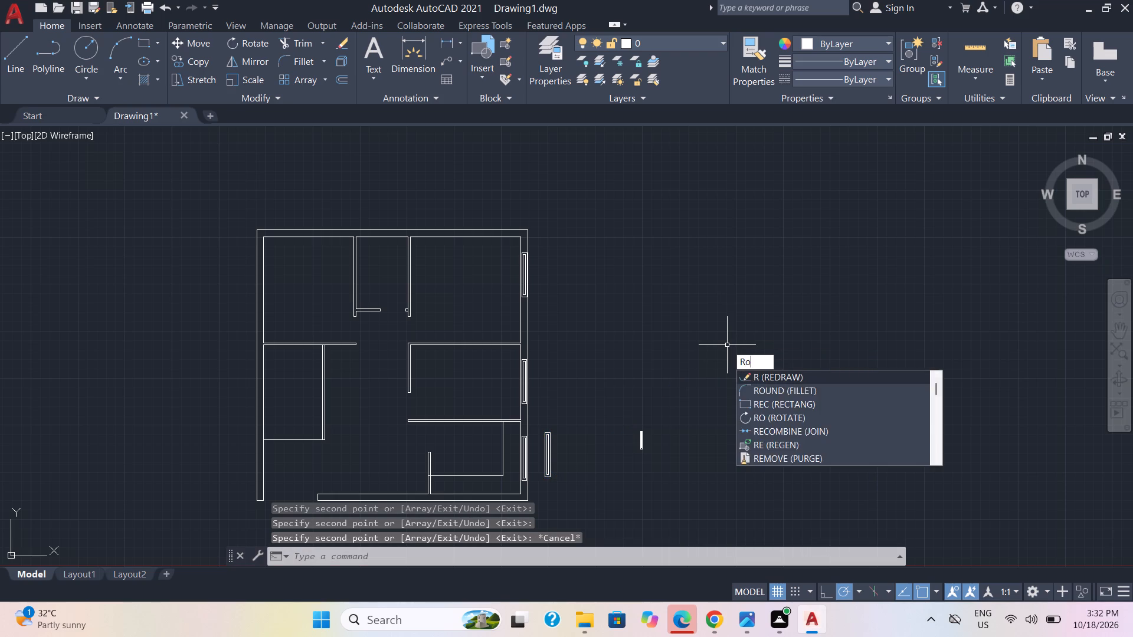
{"action": "key", "text": "Return"}
{"action": "left_click", "coordinate": [548, 471]}
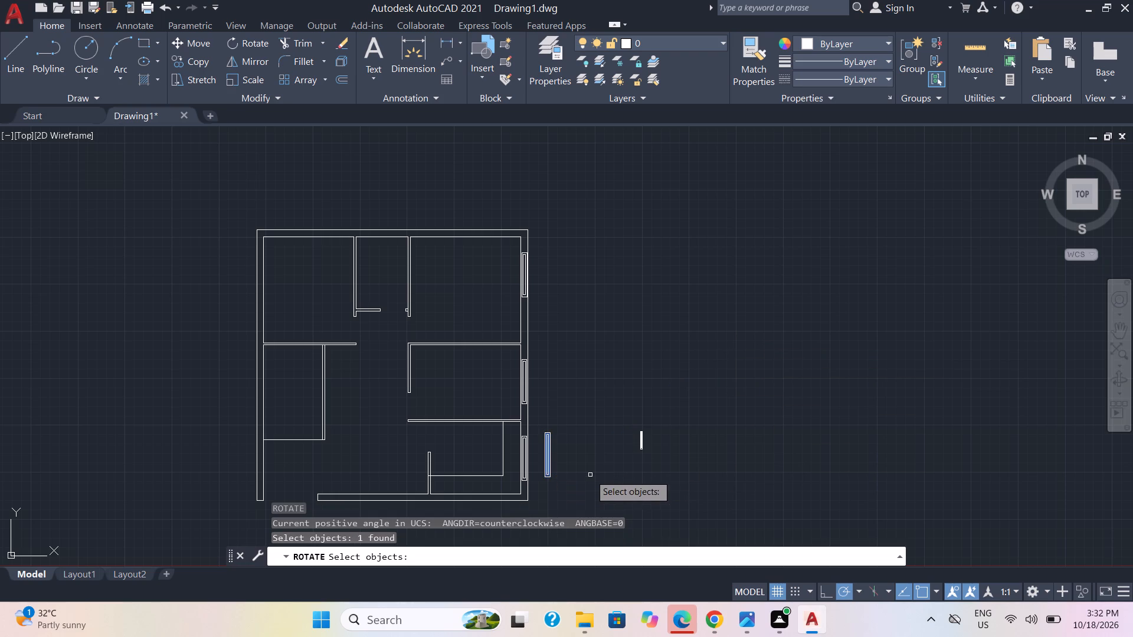
{"action": "scroll", "coordinate": [549, 457], "scroll_direction": "up", "scroll_amount": 3}
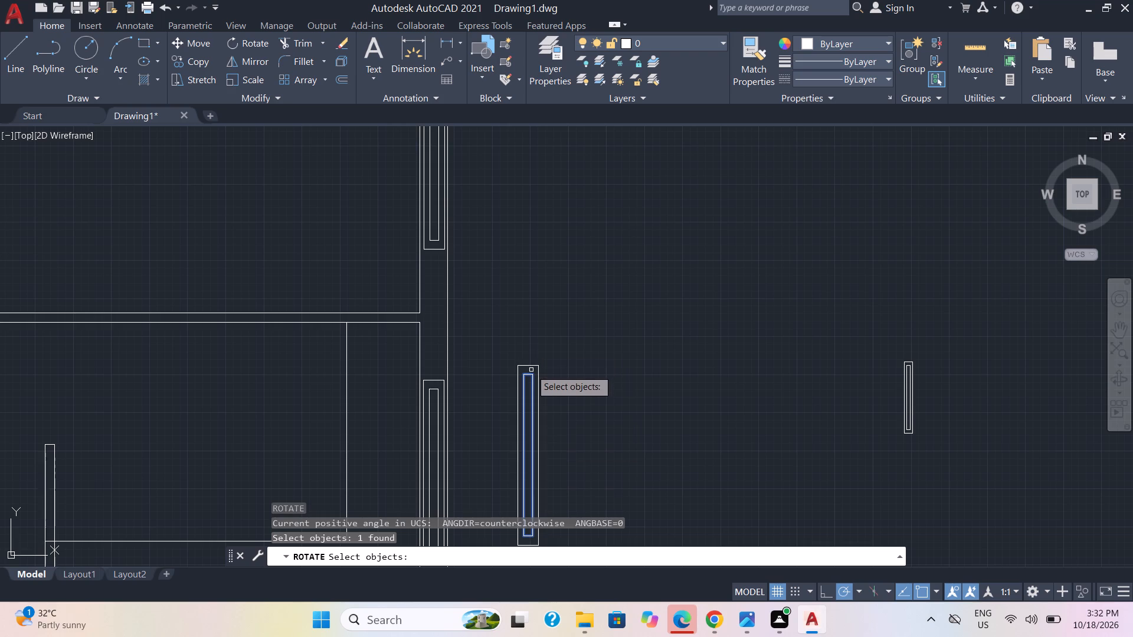
{"action": "left_click", "coordinate": [532, 365]}
{"action": "key", "text": "Return"}
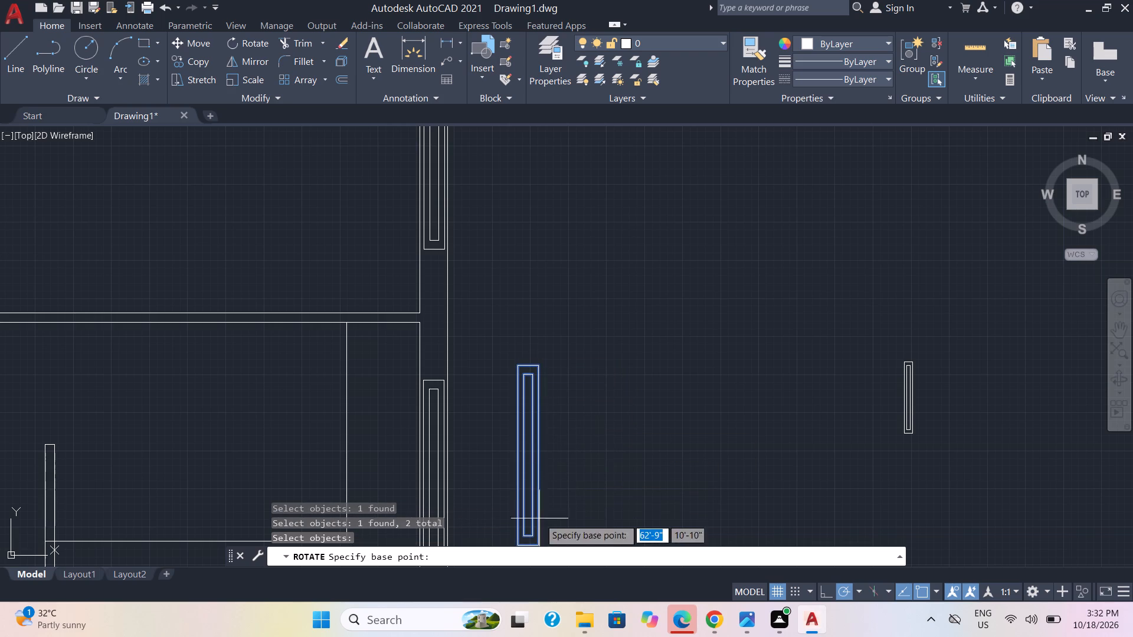
{"action": "scroll", "coordinate": [552, 514], "scroll_direction": "up", "scroll_amount": 1}
{"action": "middle_click_drag", "start_coordinate": [553, 511], "coordinate": [633, 362]}
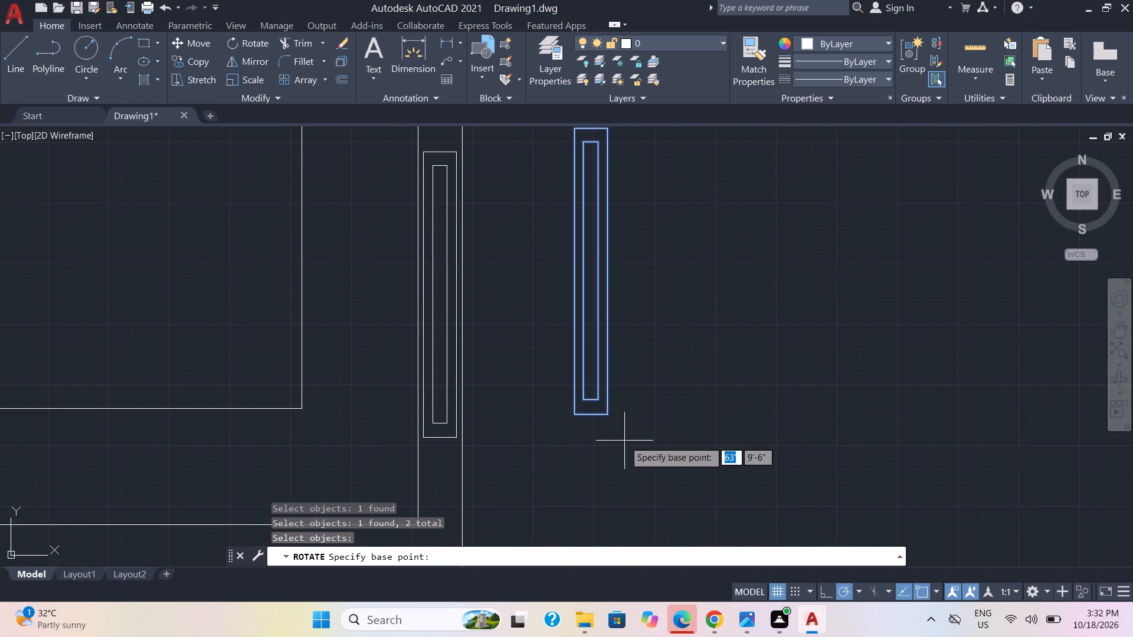
{"action": "left_click_drag", "start_coordinate": [602, 415], "coordinate": [655, 163]}
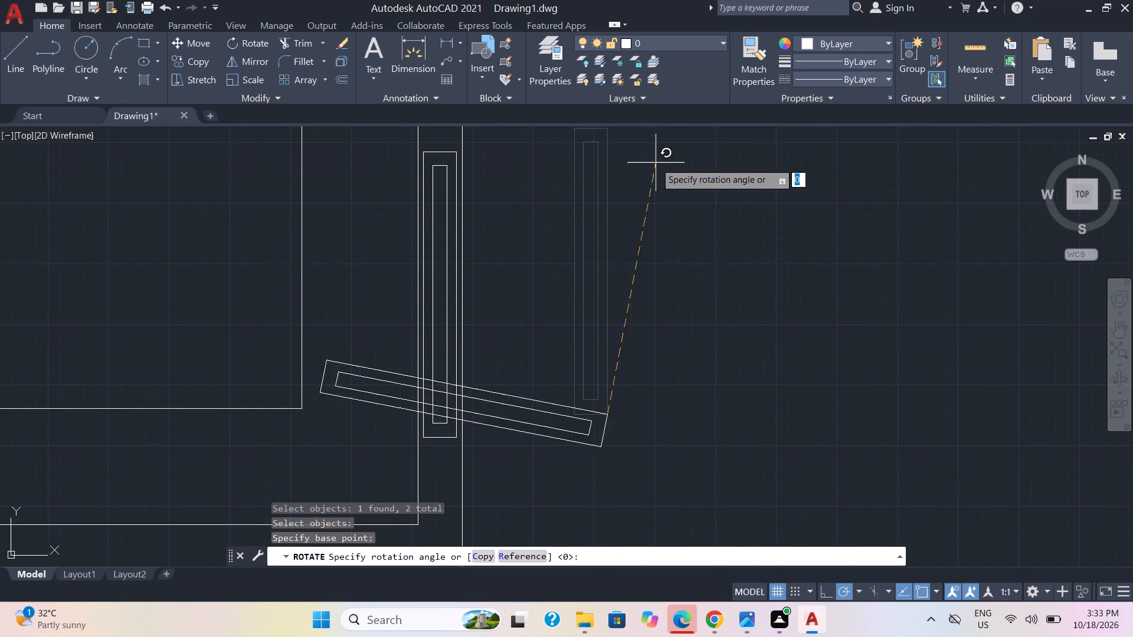
{"action": "left_click_drag", "start_coordinate": [655, 163], "coordinate": [612, 165]}
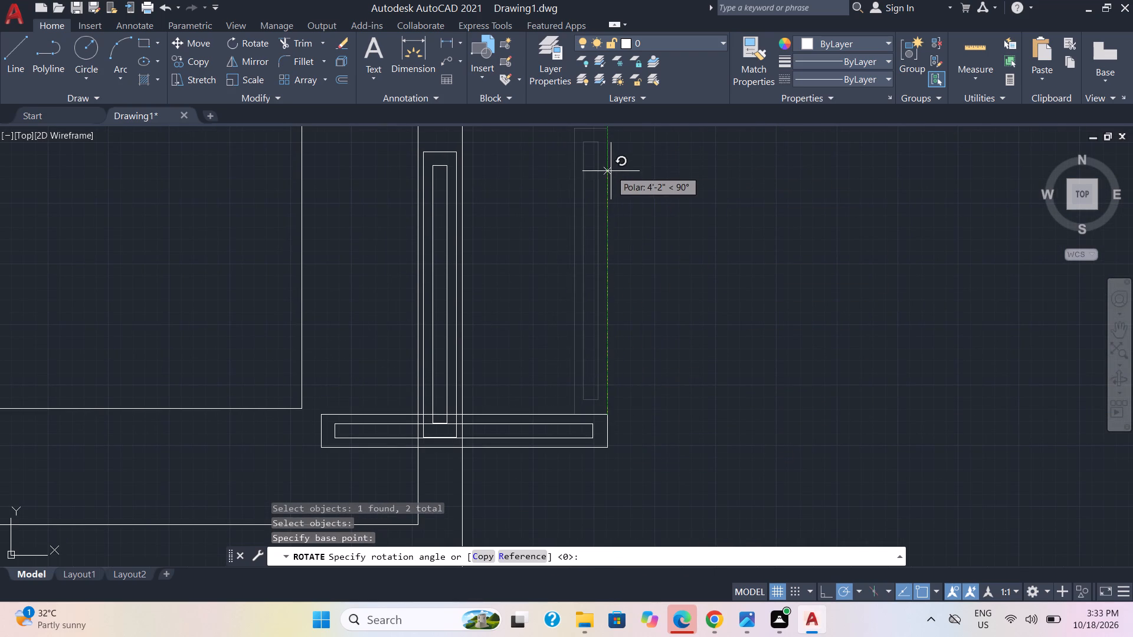
{"action": "left_click", "coordinate": [611, 172]}
Move the rotated horizontal symbol east so that it lies clear of the east outer wall.
{"action": "left_click_drag", "start_coordinate": [636, 486], "coordinate": [631, 470]}
{"action": "left_click", "coordinate": [570, 371]}
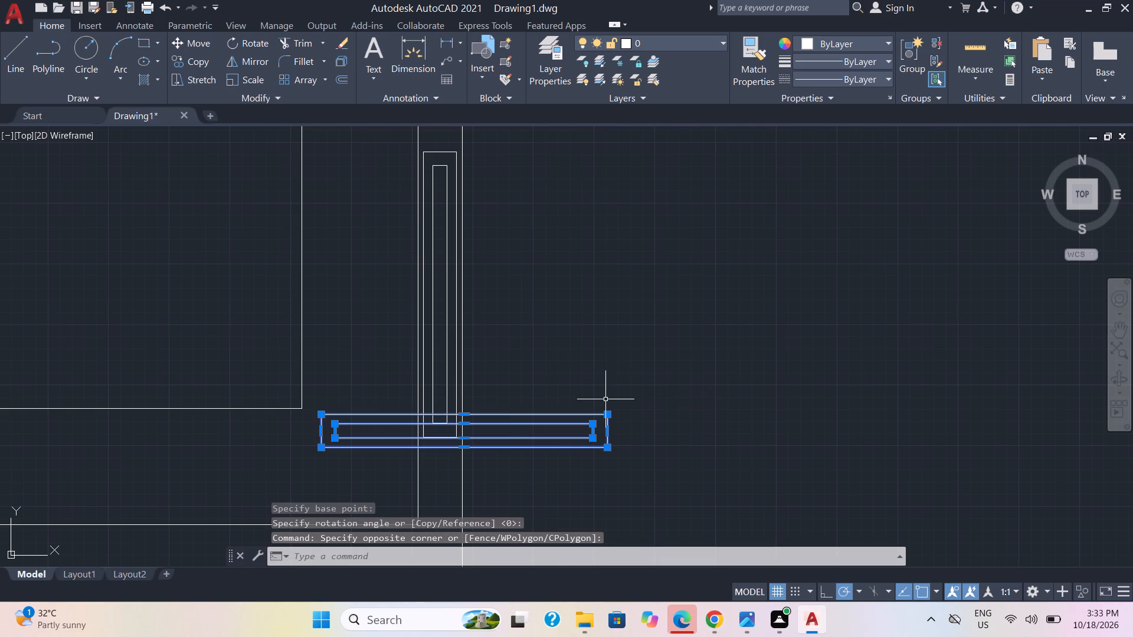
{"action": "key", "text": "m"}
{"action": "key", "text": "Return"}
{"action": "left_click_drag", "start_coordinate": [543, 415], "coordinate": [543, 415]}
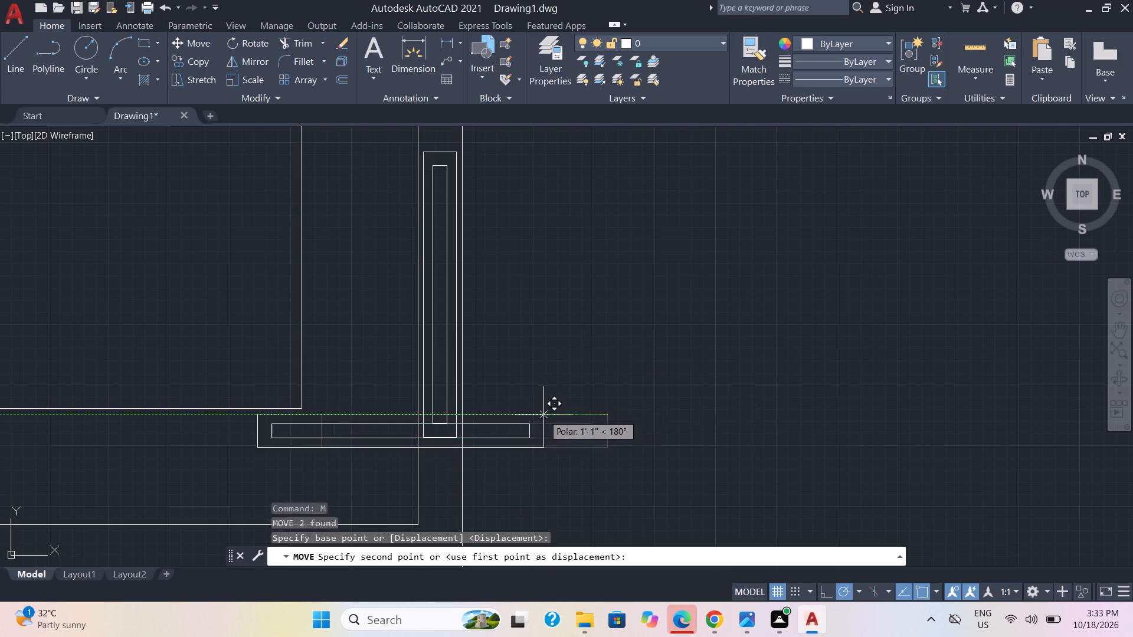
{"action": "left_click_drag", "start_coordinate": [543, 415], "coordinate": [807, 405]}
{"action": "left_click", "coordinate": [808, 403]}
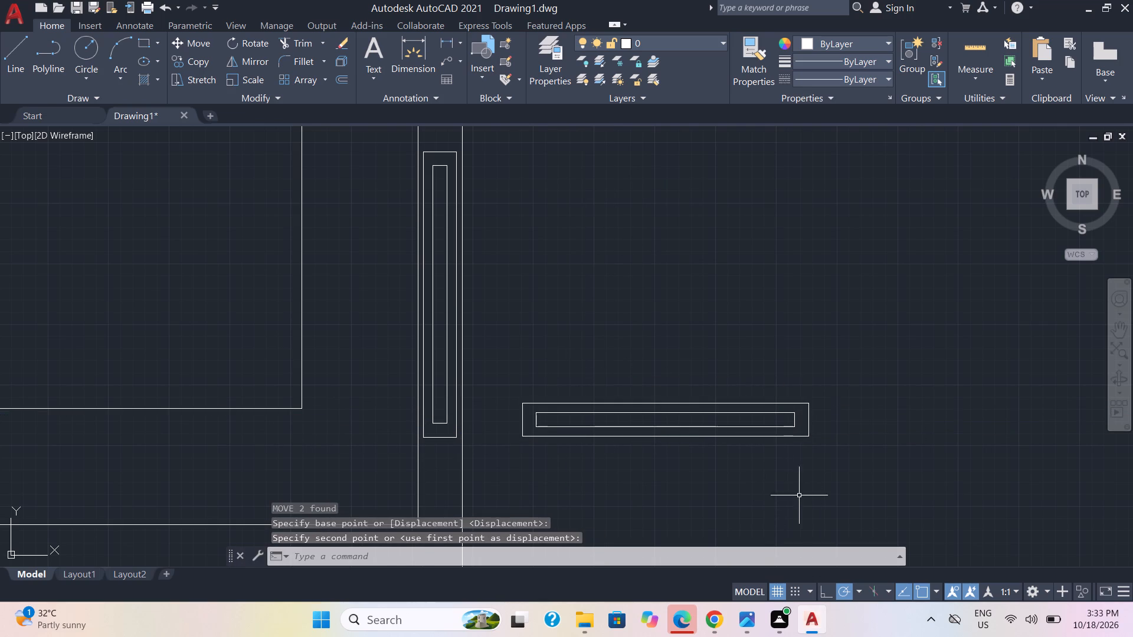
Copy the horizontal symbol by its northeast corner into the south outer wall, directly west of the short interior partition.
{"action": "left_click", "coordinate": [830, 475]}
{"action": "left_click", "coordinate": [701, 340]}
{"action": "type", "text": "co"}
{"action": "key", "text": "Return"}
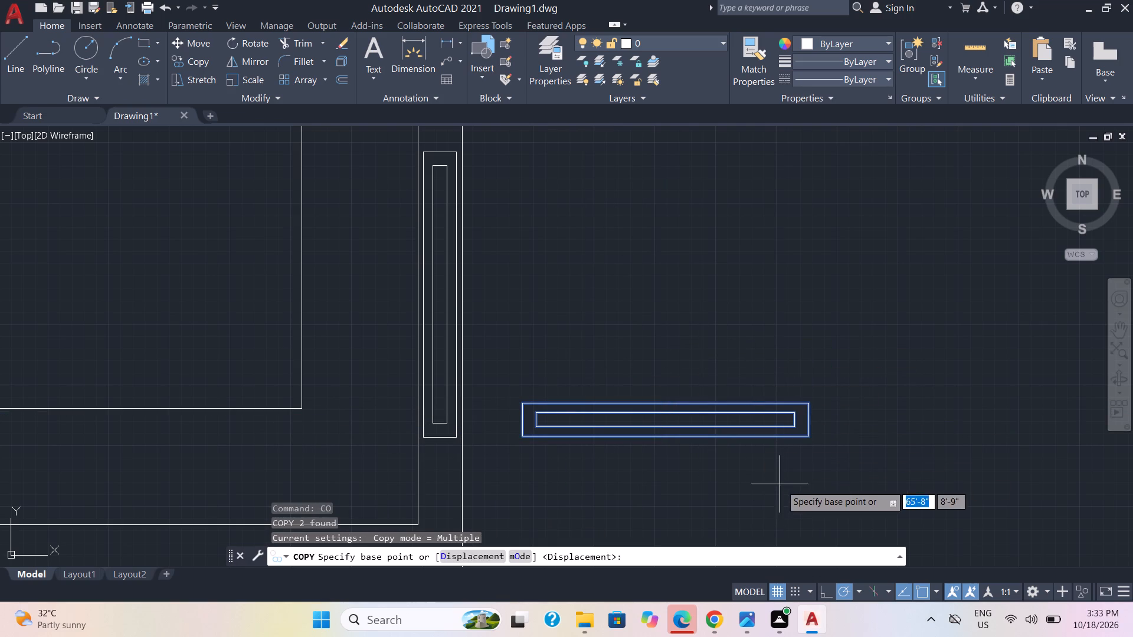
{"action": "left_click", "coordinate": [810, 403]}
{"action": "scroll", "coordinate": [726, 302], "scroll_direction": "down", "scroll_amount": 4}
{"action": "middle_click_drag", "start_coordinate": [547, 232], "coordinate": [595, 297]}
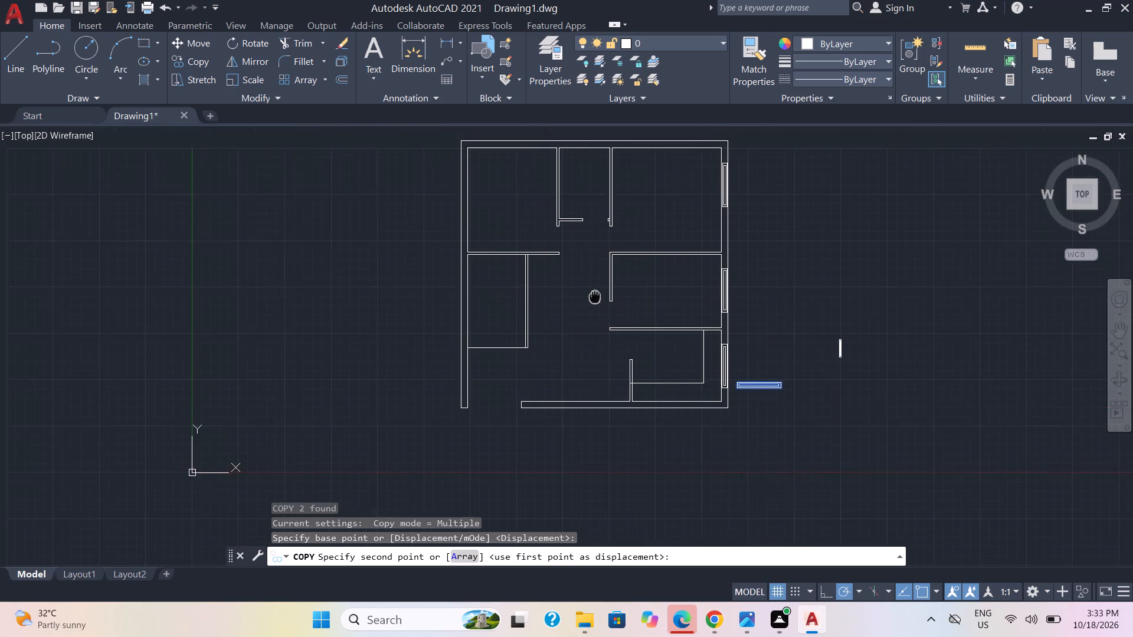
{"action": "middle_click_drag", "start_coordinate": [595, 297], "coordinate": [603, 307]}
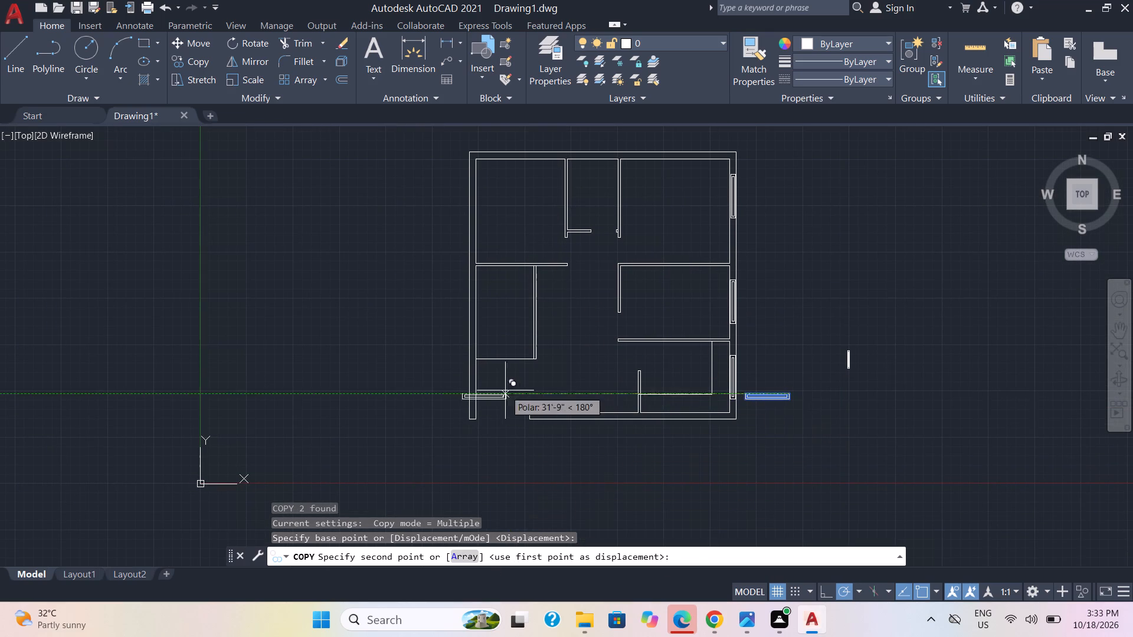
{"action": "scroll", "coordinate": [614, 458], "scroll_direction": "up", "scroll_amount": 1}
{"action": "scroll", "coordinate": [557, 419], "scroll_direction": "up", "scroll_amount": 1}
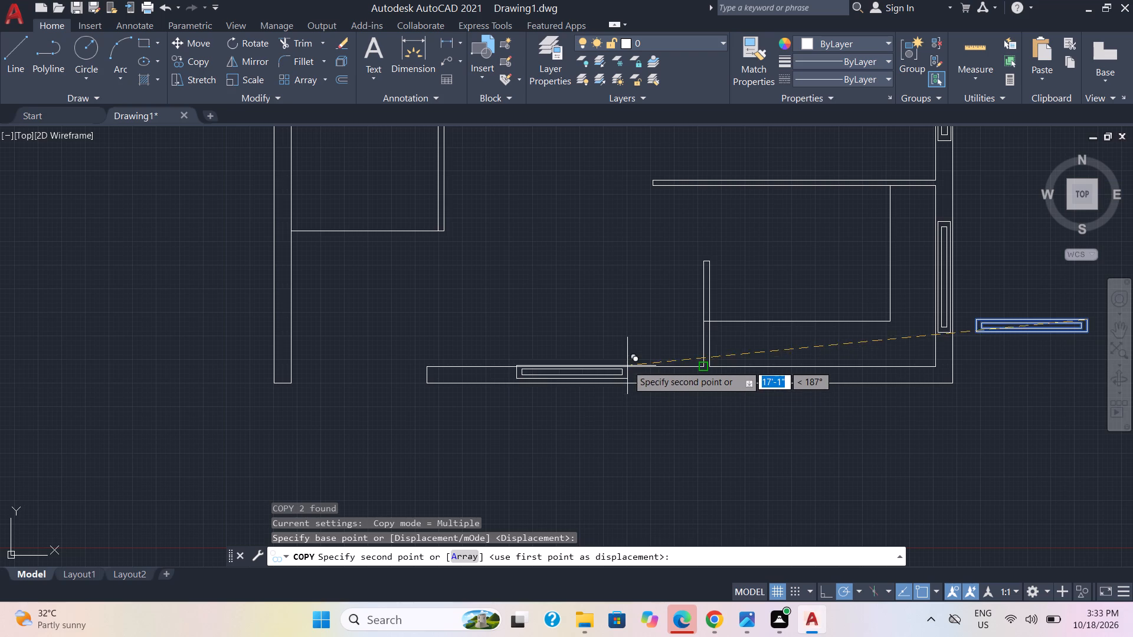
{"action": "scroll", "coordinate": [618, 369], "scroll_direction": "up", "scroll_amount": 2}
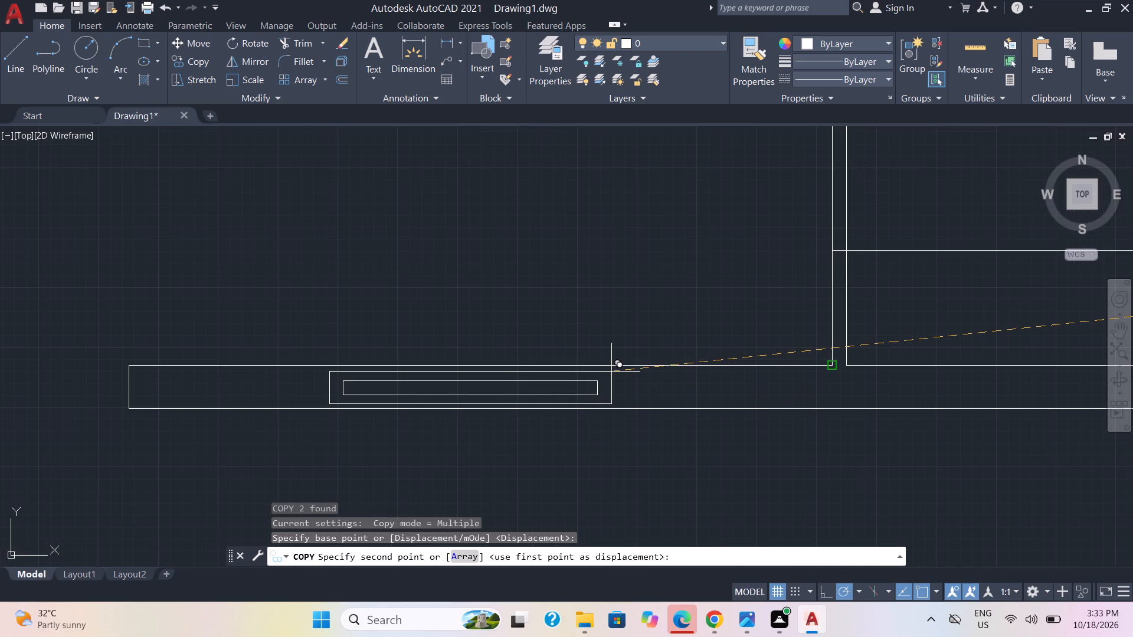
{"action": "left_click", "coordinate": [611, 372]}
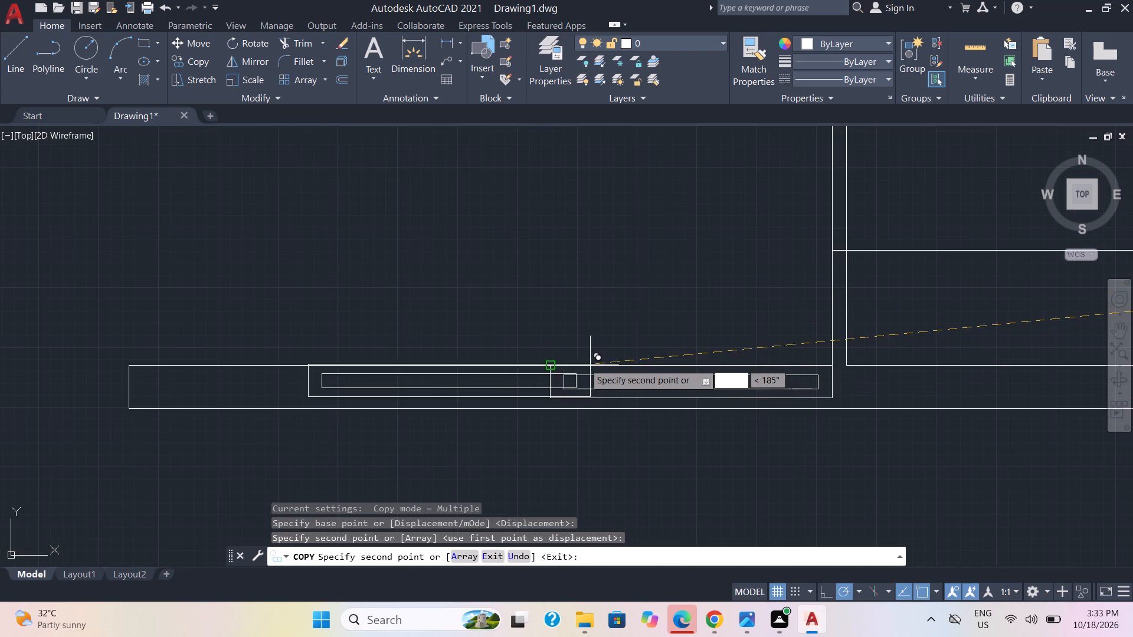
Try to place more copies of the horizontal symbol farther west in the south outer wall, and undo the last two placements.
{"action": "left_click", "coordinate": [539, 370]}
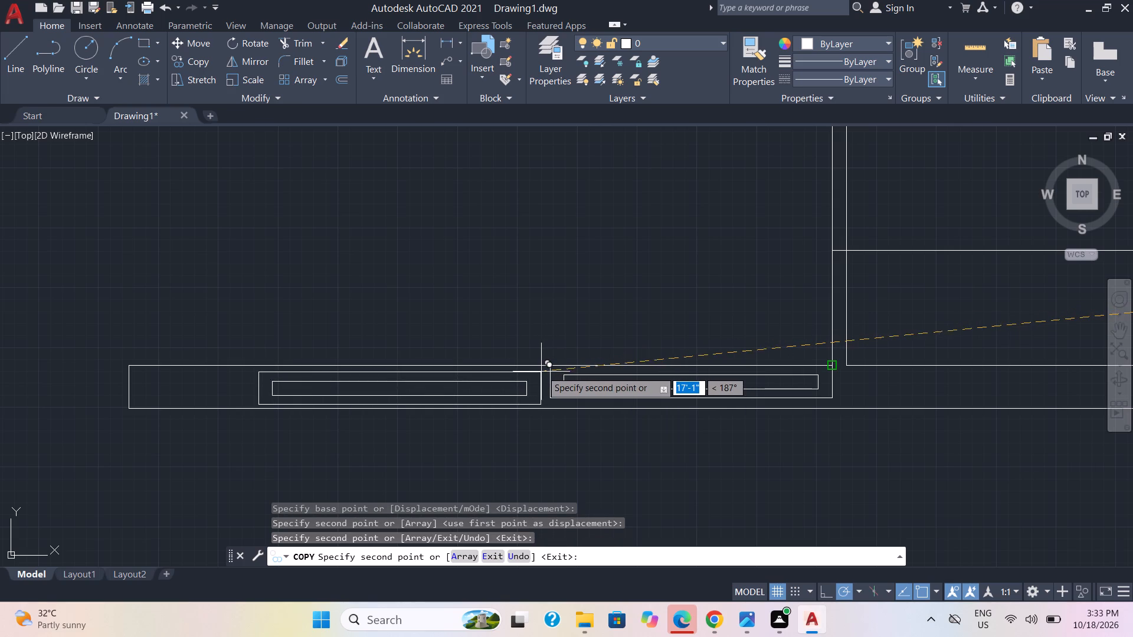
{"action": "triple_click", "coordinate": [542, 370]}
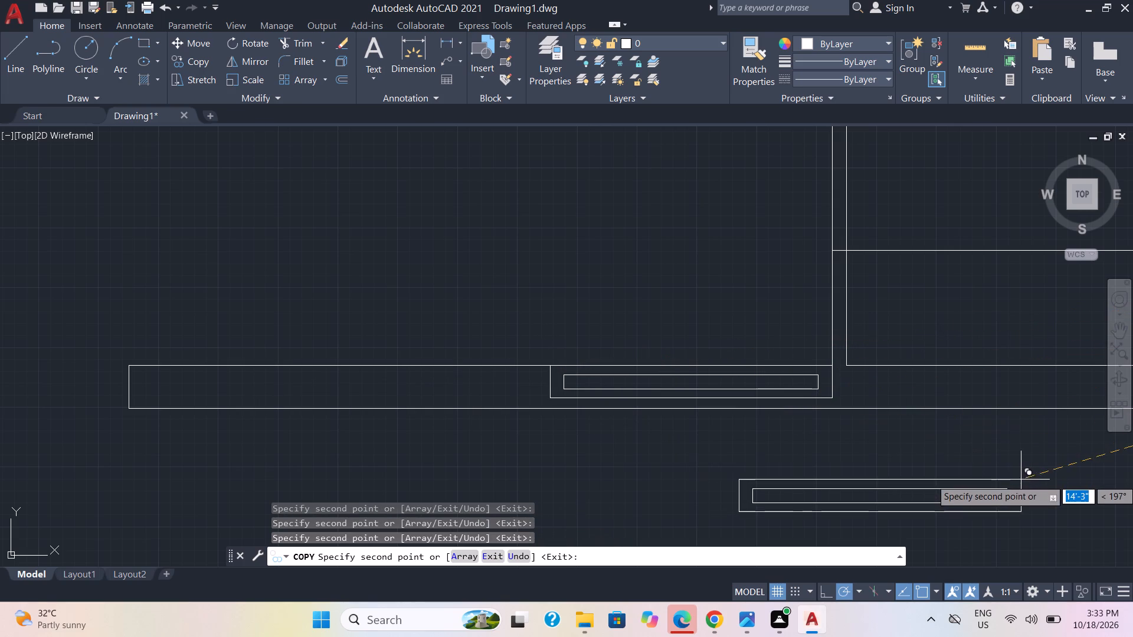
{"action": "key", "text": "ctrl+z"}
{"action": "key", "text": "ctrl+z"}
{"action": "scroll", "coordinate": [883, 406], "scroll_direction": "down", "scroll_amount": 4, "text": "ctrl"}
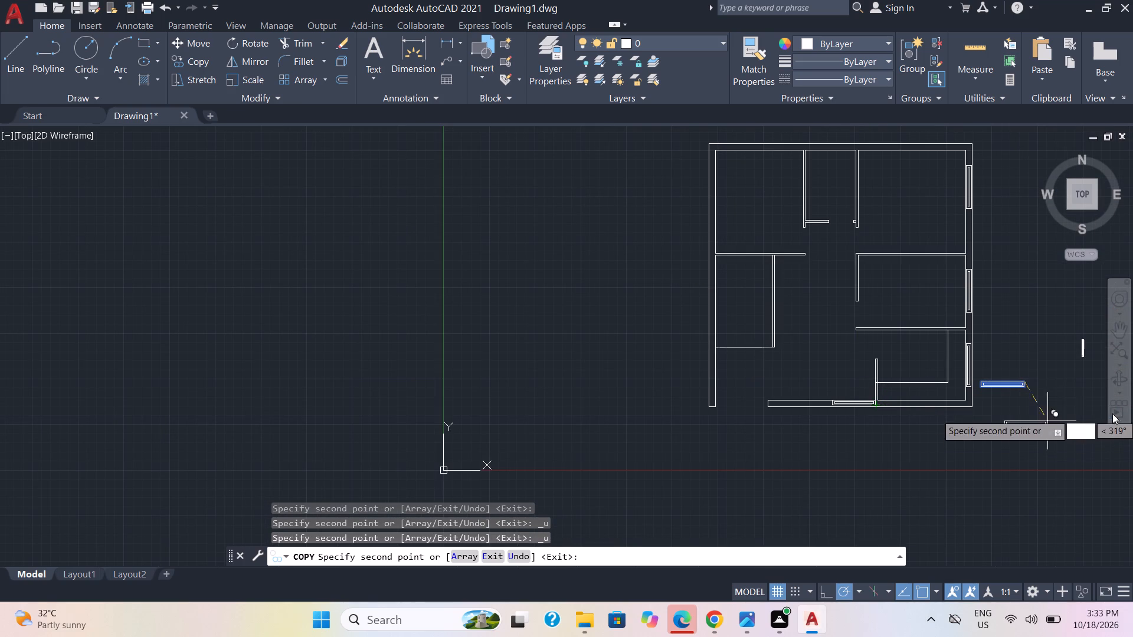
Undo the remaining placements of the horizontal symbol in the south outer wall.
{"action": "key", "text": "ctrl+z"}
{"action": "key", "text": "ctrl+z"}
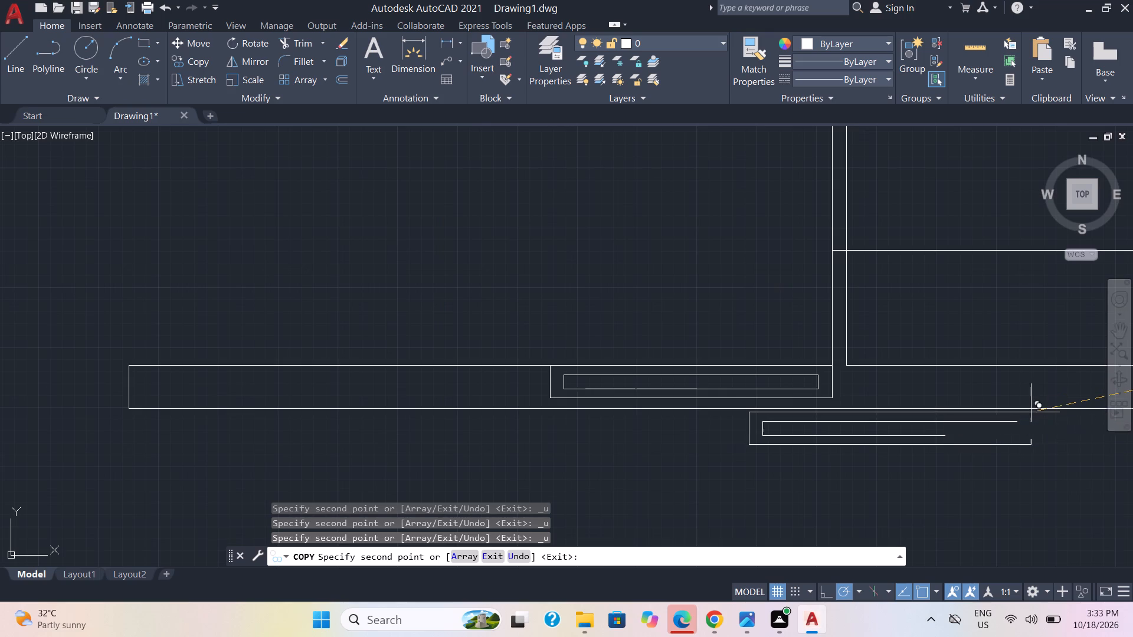
Copy the horizontal symbol into the south outer wall twice, once against the short interior partition and once farther west.
{"action": "scroll", "coordinate": [389, 290], "scroll_direction": "down", "scroll_amount": 2}
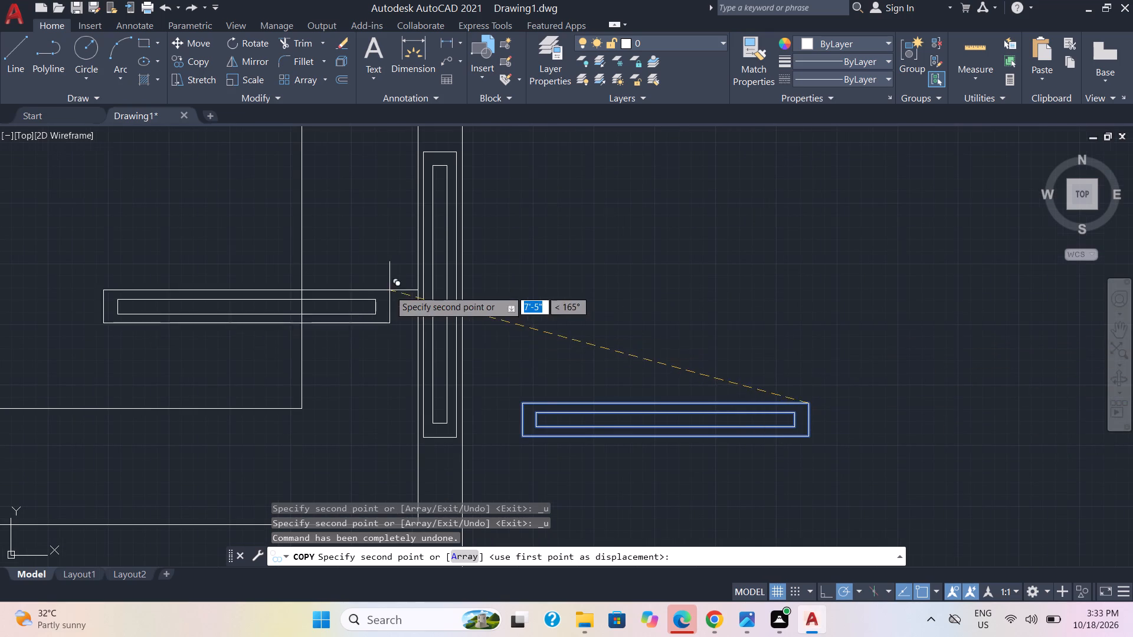
{"action": "scroll", "coordinate": [389, 290], "scroll_direction": "down", "scroll_amount": 1}
{"action": "middle_click_drag", "start_coordinate": [109, 257], "coordinate": [376, 266]}
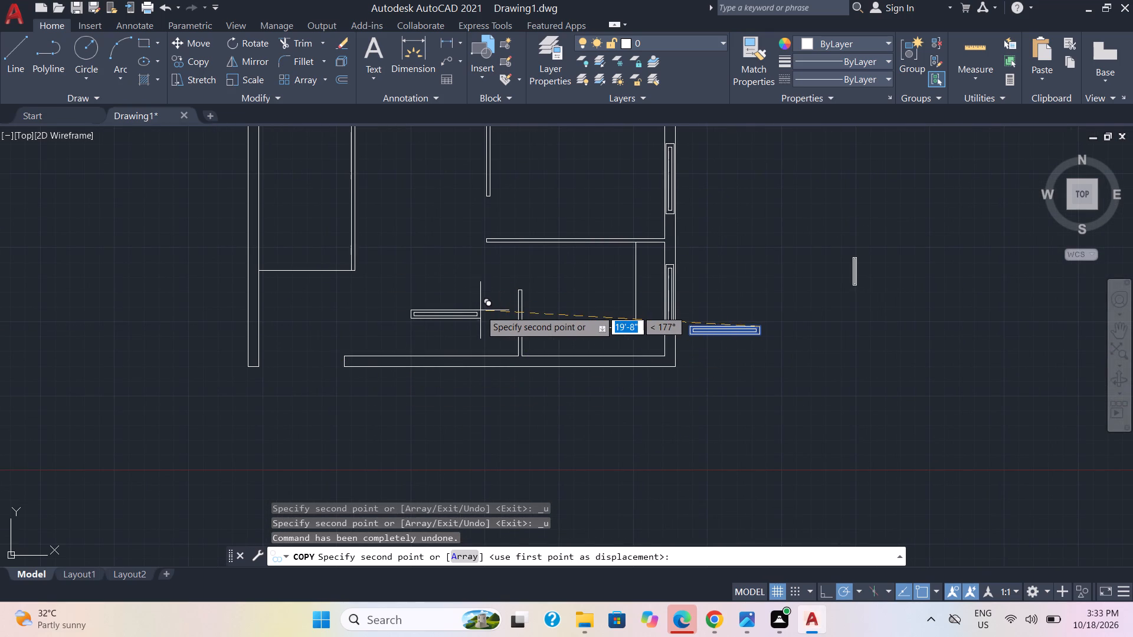
{"action": "scroll", "coordinate": [480, 310], "scroll_direction": "up", "scroll_amount": 3}
{"action": "middle_click_drag", "start_coordinate": [384, 439], "coordinate": [487, 217]}
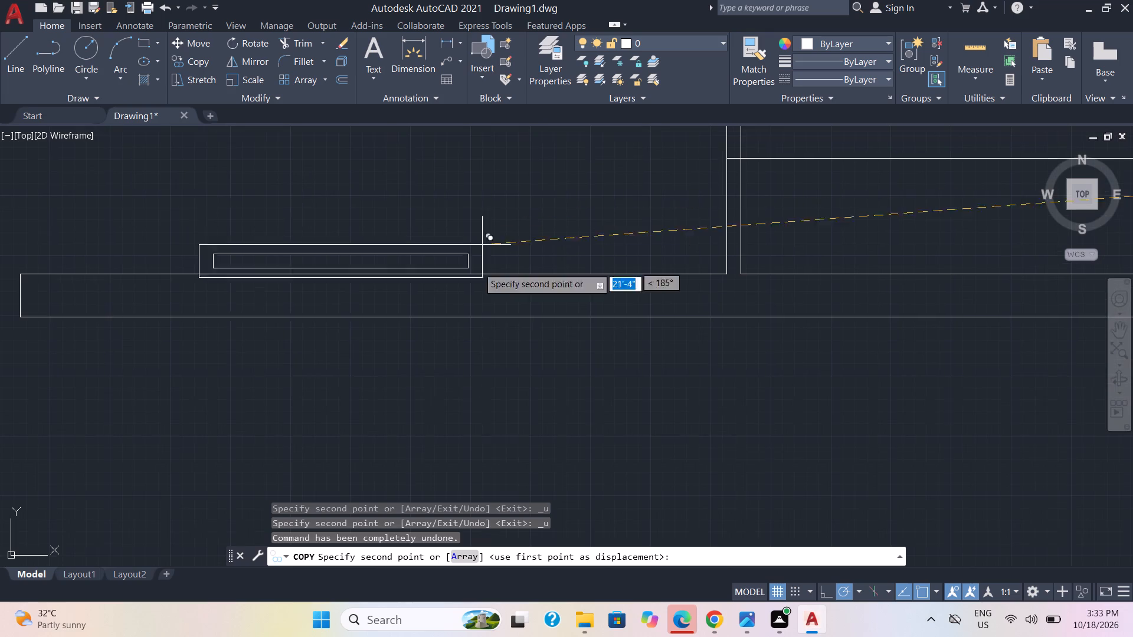
{"action": "left_click_drag", "start_coordinate": [513, 279], "coordinate": [477, 282]}
{"action": "double_click", "coordinate": [477, 281]}
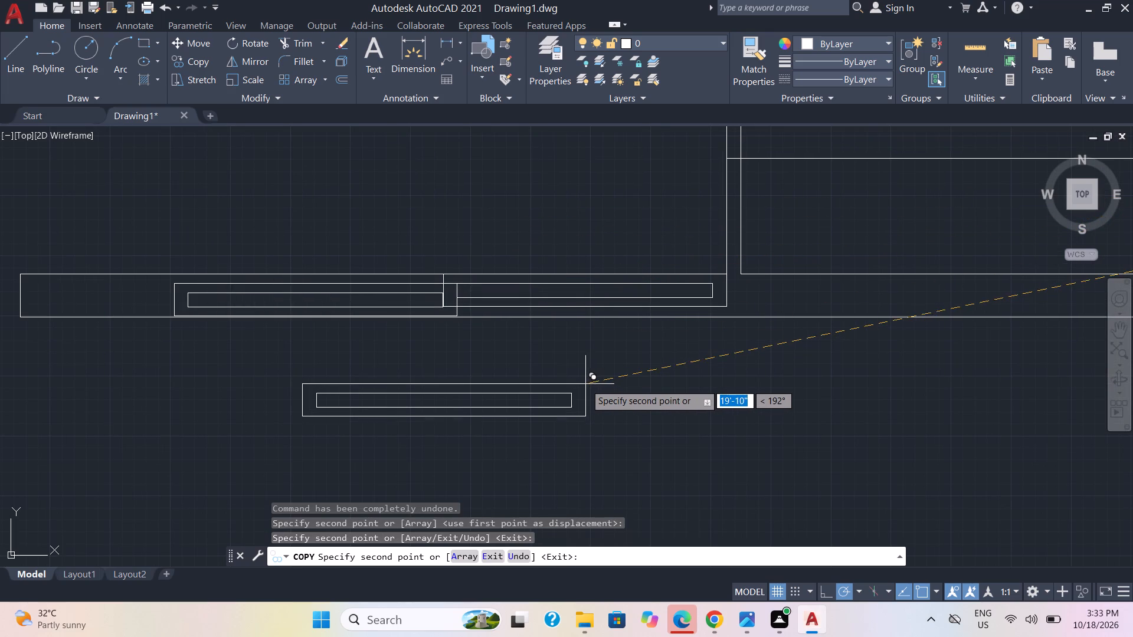
{"action": "key", "text": "Escape"}
Erase both rectangles of the south wall copy that adjoins the short interior partition.
{"action": "left_click", "coordinate": [561, 284]}
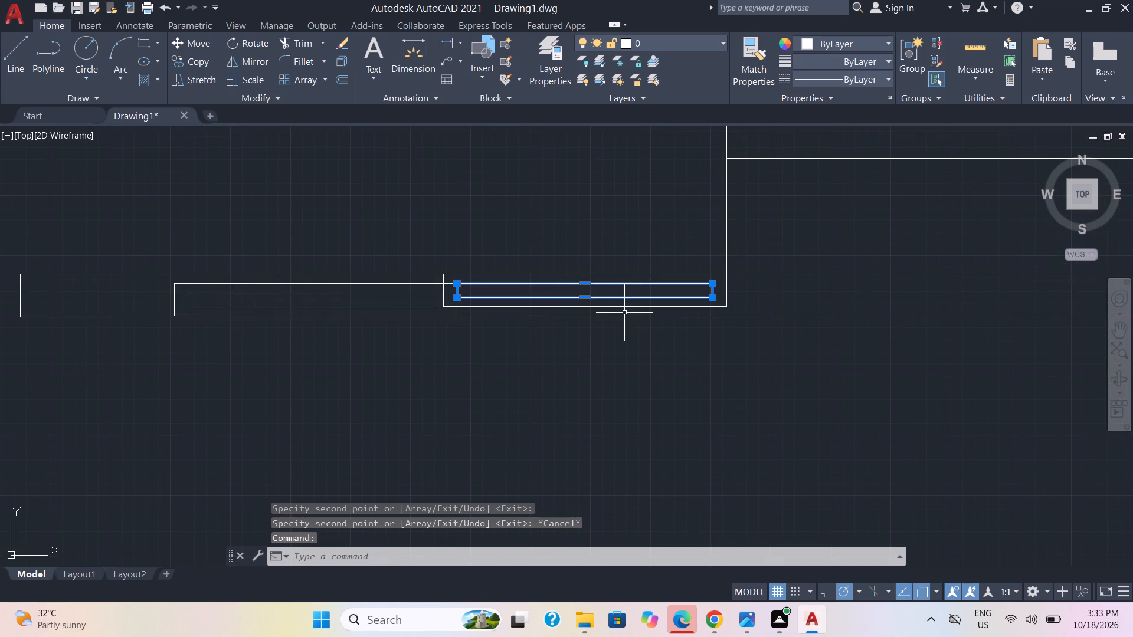
{"action": "key", "text": "Delete"}
{"action": "left_click", "coordinate": [664, 306]}
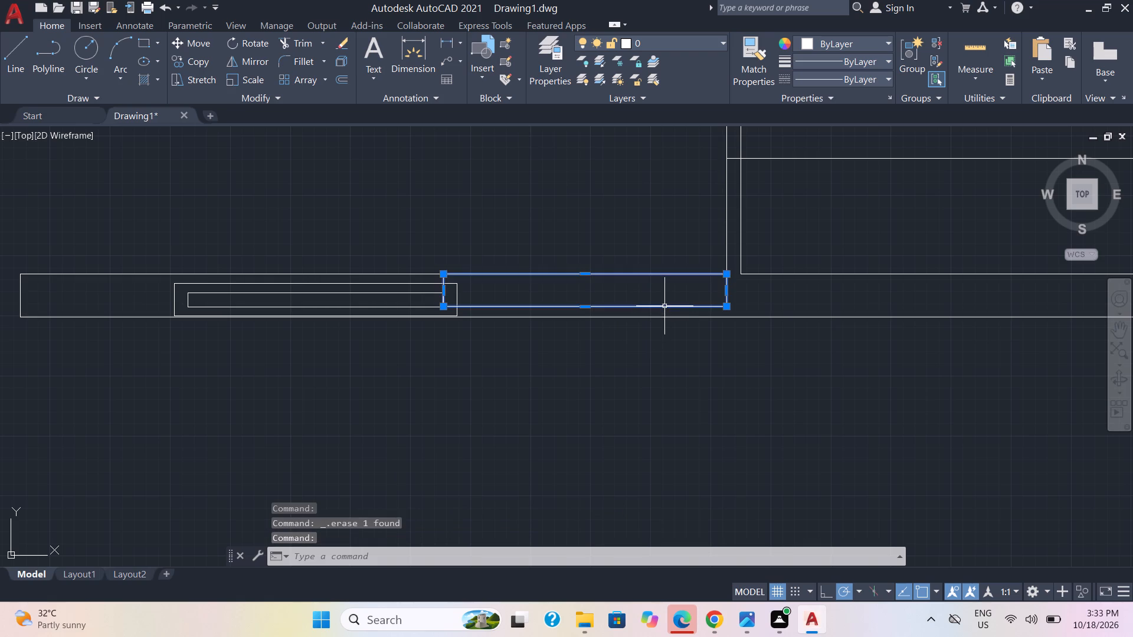
{"action": "key", "text": "Delete"}
Move the remaining south wall symbol by its outer northeast corner to the corner where the partition meets the wall's inner face.
{"action": "left_click", "coordinate": [467, 307]}
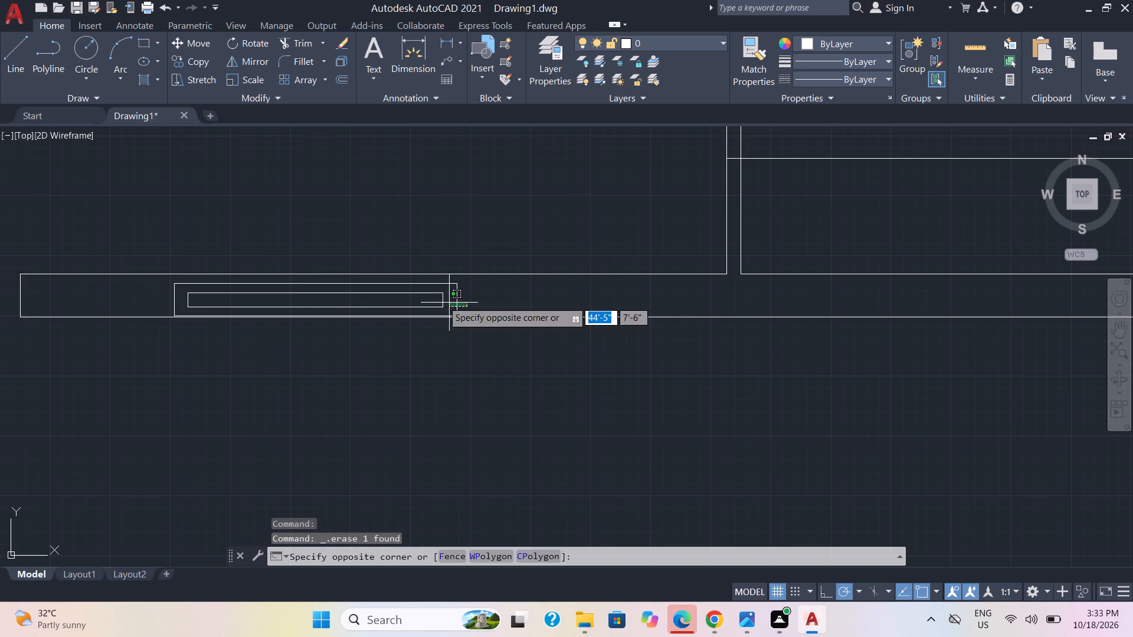
{"action": "left_click", "coordinate": [420, 296]}
{"action": "key", "text": "n"}
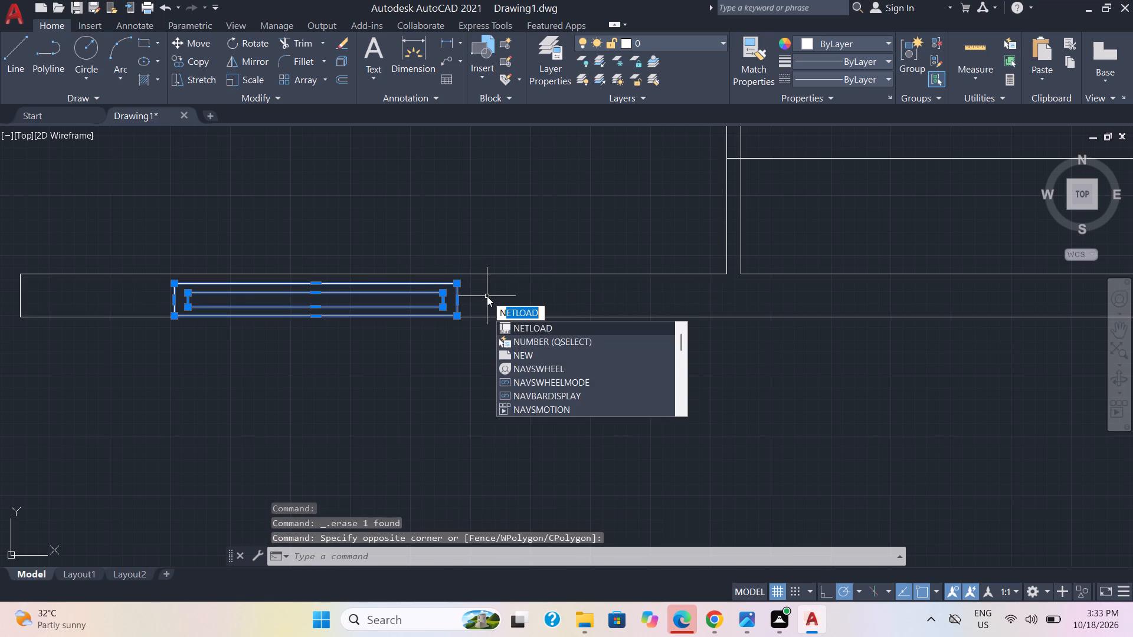
{"action": "key", "text": "BackSpace"}
{"action": "key", "text": "m"}
{"action": "key", "text": "Return"}
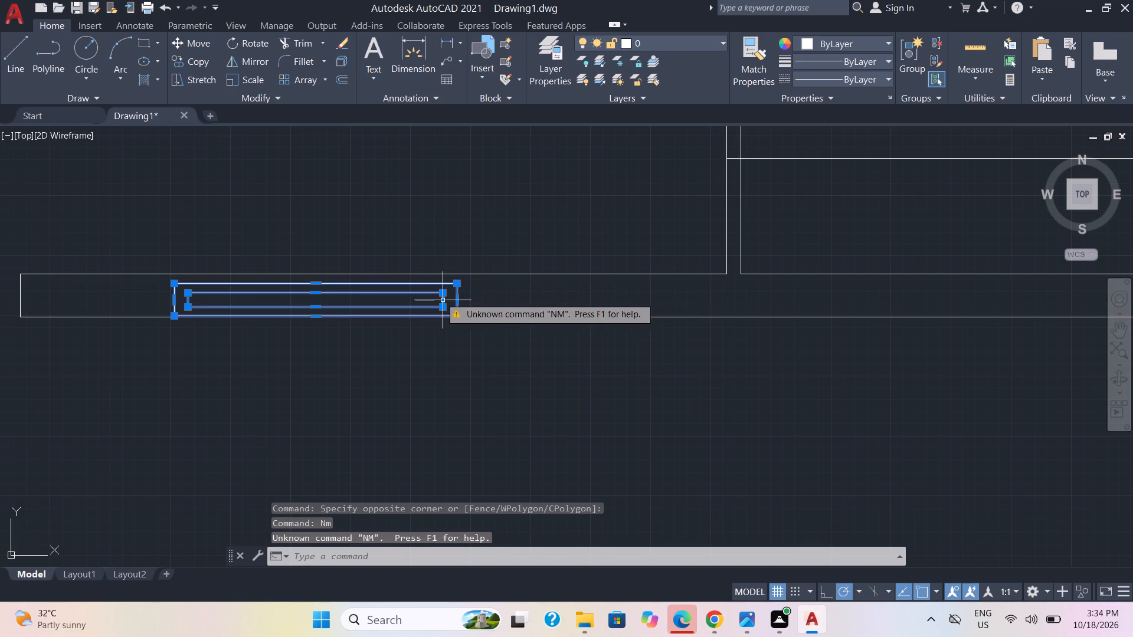
{"action": "left_click_drag", "start_coordinate": [460, 286], "coordinate": [469, 281]}
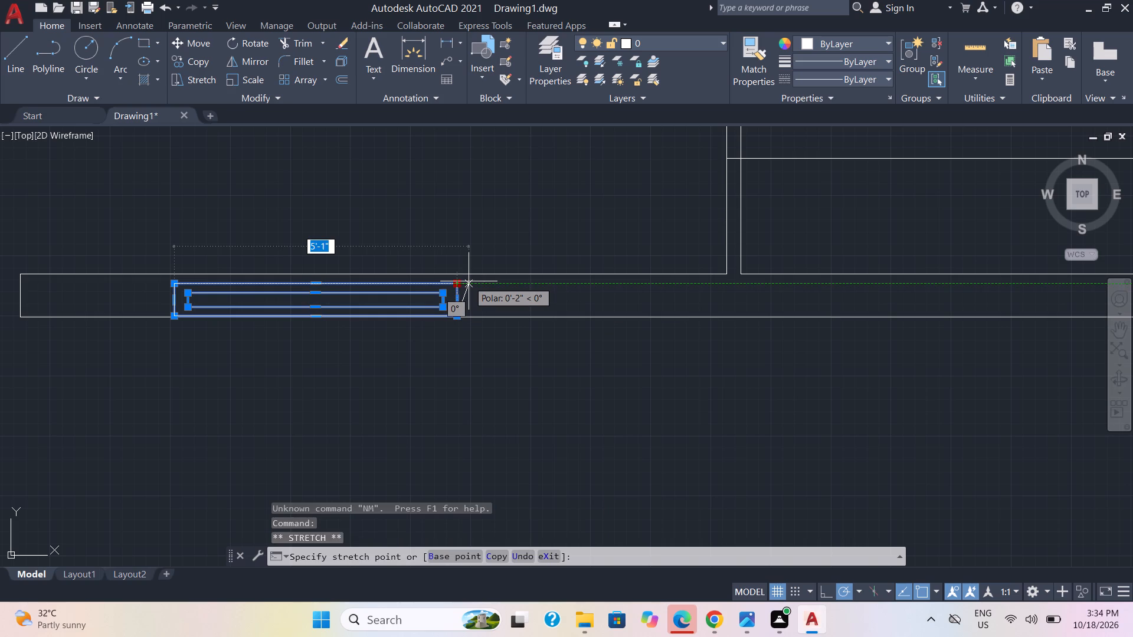
{"action": "left_click_drag", "start_coordinate": [469, 281], "coordinate": [491, 278]}
{"action": "key", "text": "Escape"}
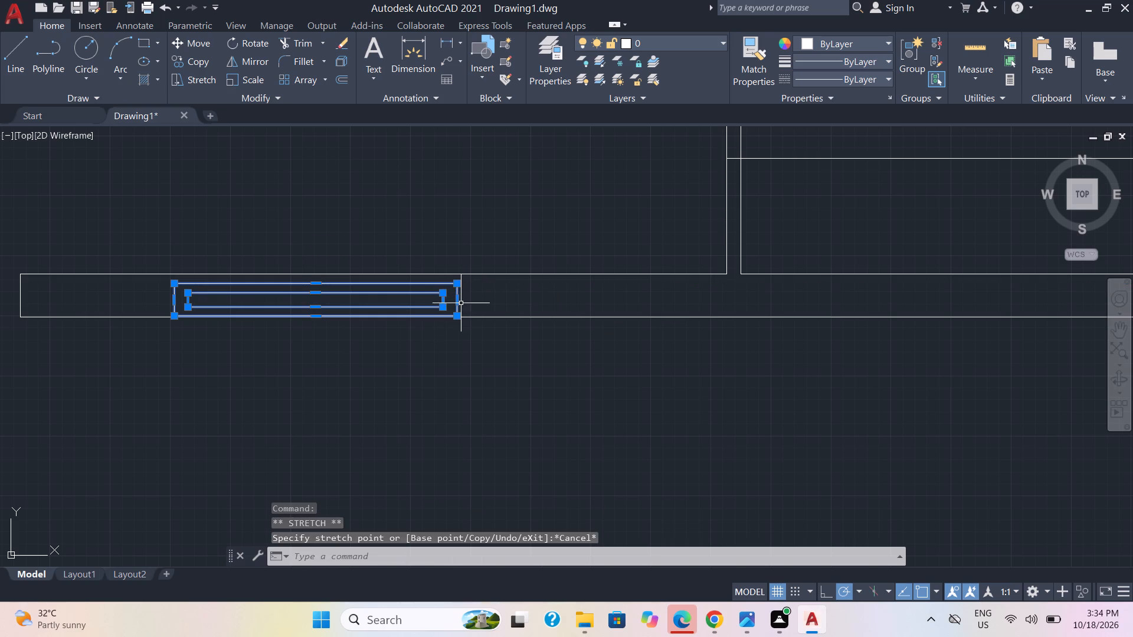
{"action": "key", "text": "m"}
{"action": "key", "text": "Return"}
{"action": "left_click_drag", "start_coordinate": [456, 285], "coordinate": [477, 273]}
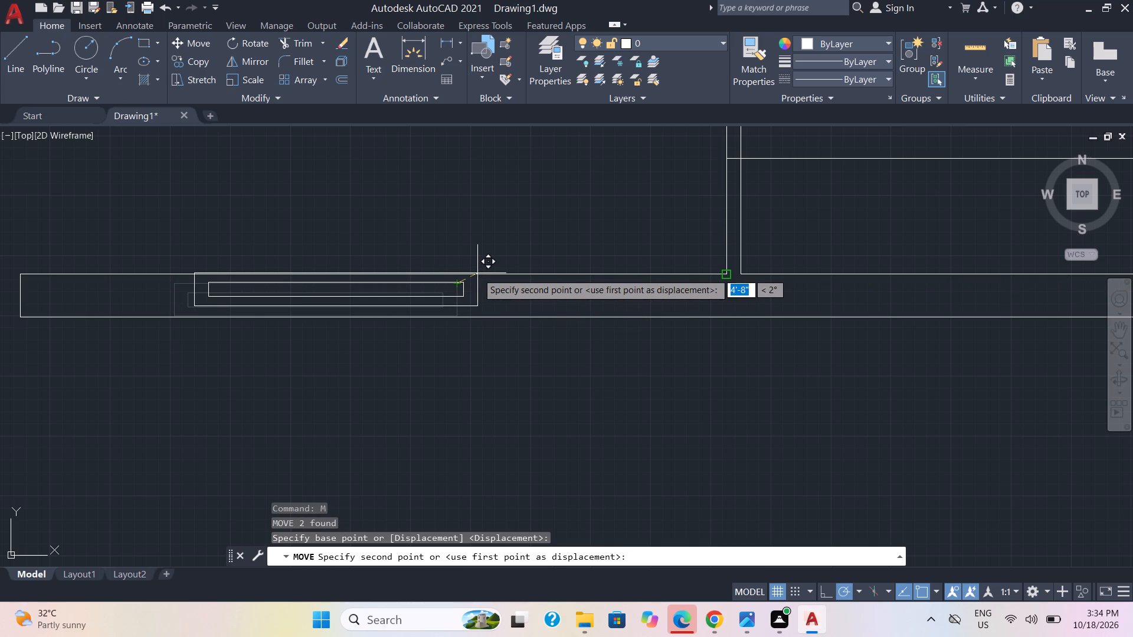
{"action": "left_click_drag", "start_coordinate": [477, 273], "coordinate": [485, 278]}
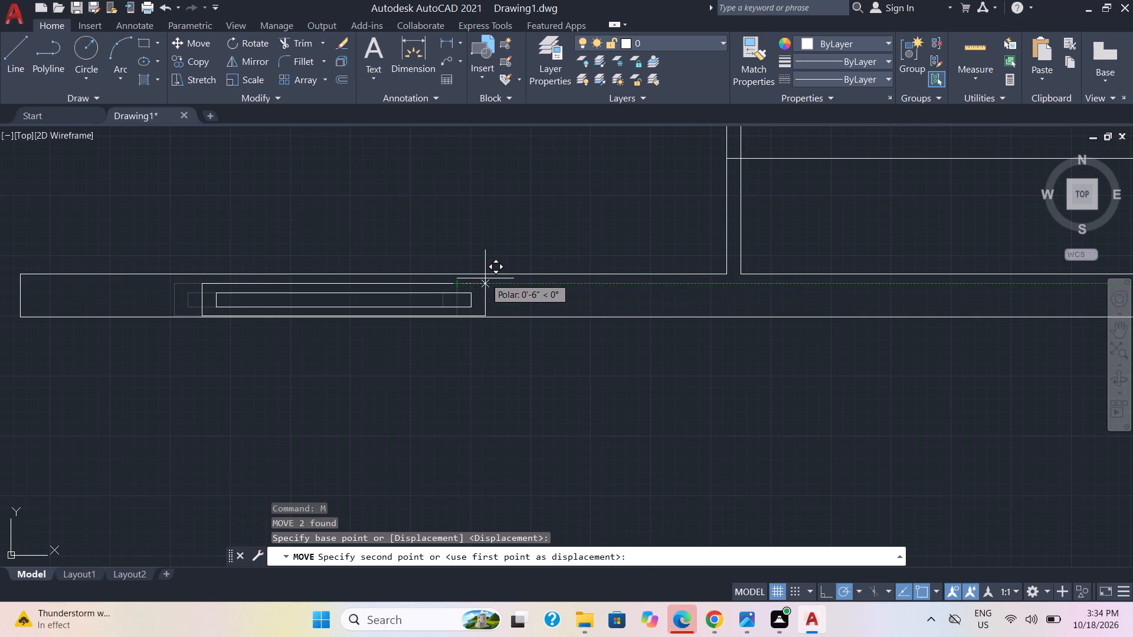
{"action": "left_click_drag", "start_coordinate": [485, 278], "coordinate": [489, 278]}
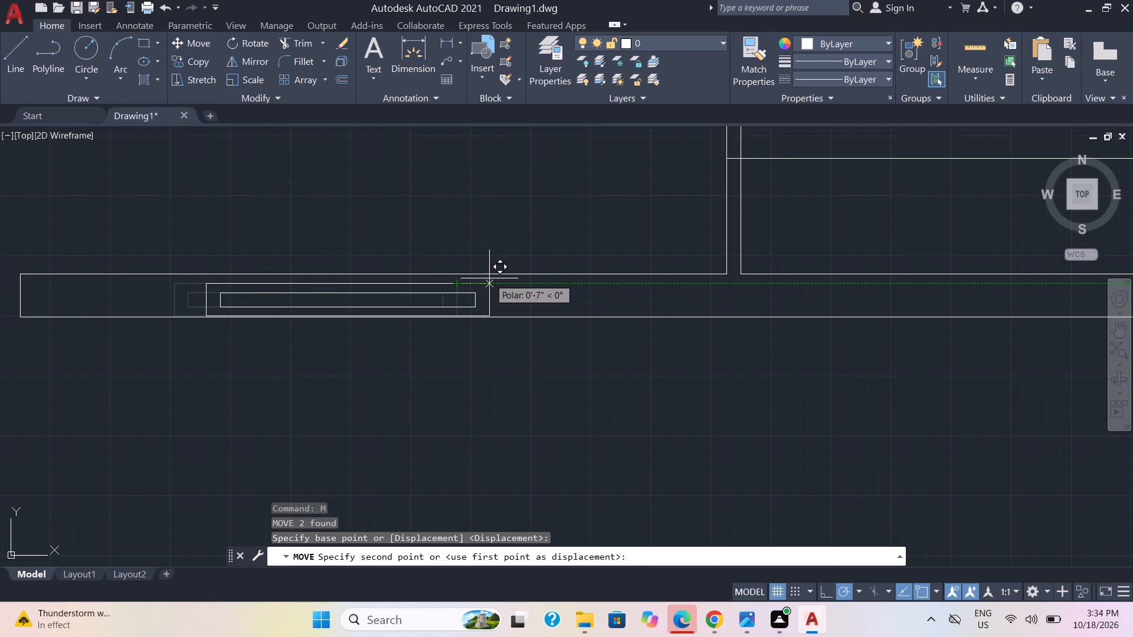
{"action": "left_click_drag", "start_coordinate": [489, 278], "coordinate": [494, 275]}
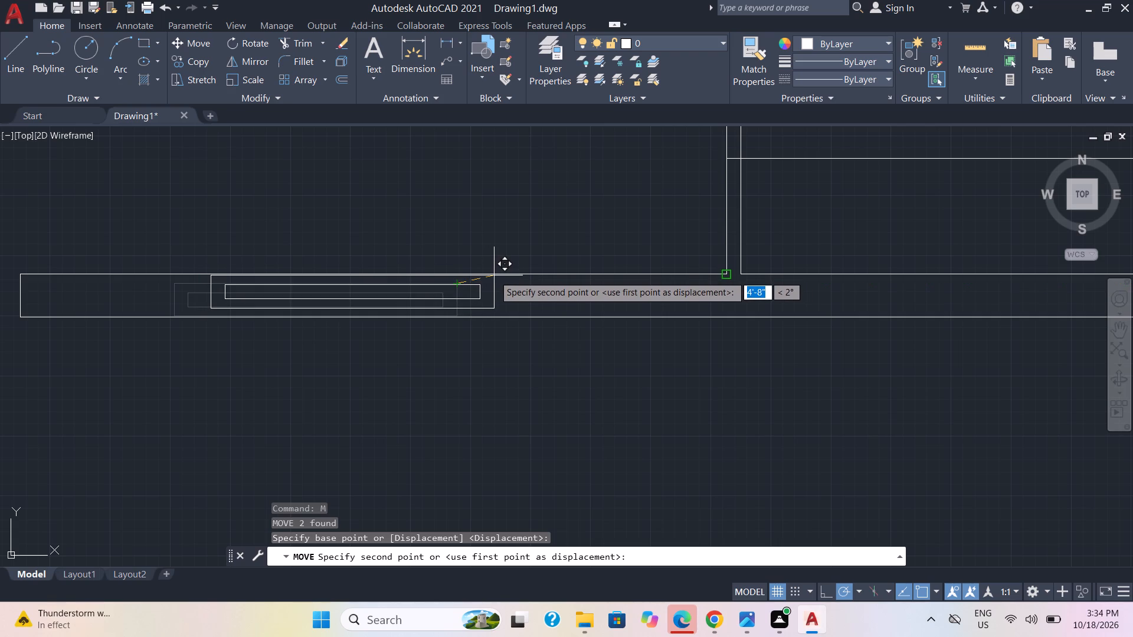
{"action": "left_click_drag", "start_coordinate": [494, 275], "coordinate": [495, 277]}
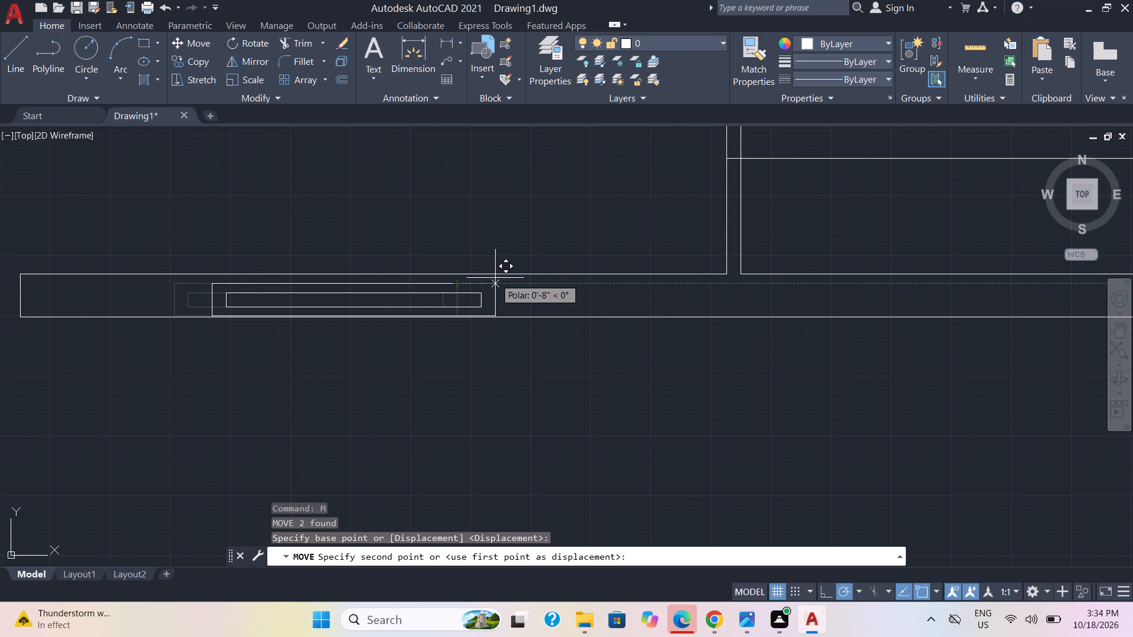
{"action": "left_click_drag", "start_coordinate": [495, 277], "coordinate": [497, 273]}
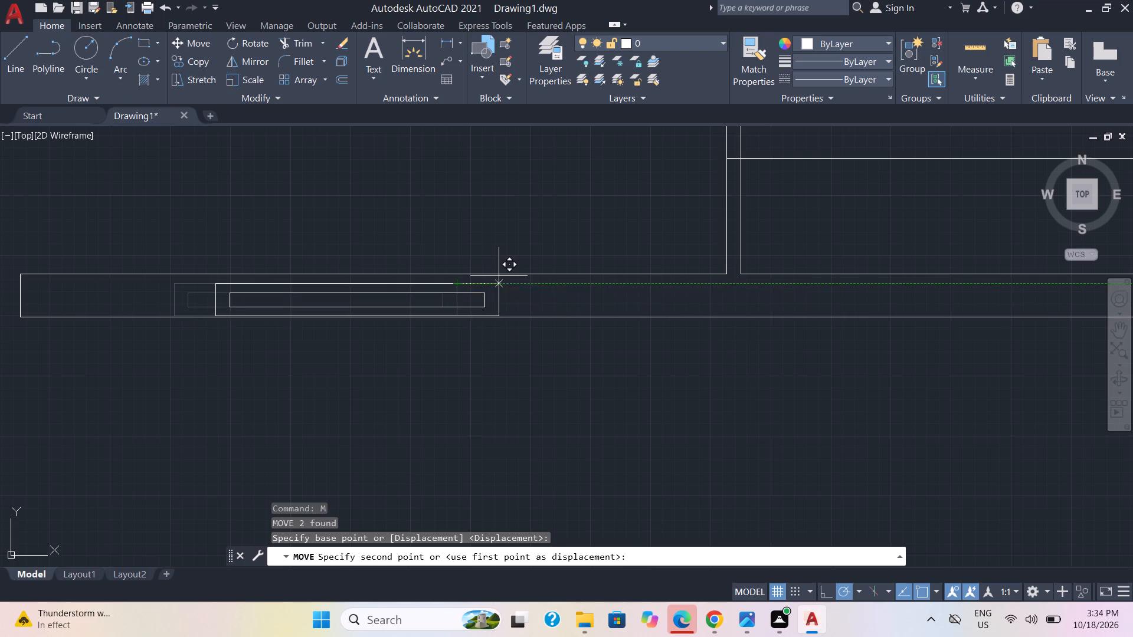
{"action": "left_click_drag", "start_coordinate": [500, 275], "coordinate": [492, 283]}
Move both rectangles of the symbol a little over 3' west along the south outer wall, away from the partition.
{"action": "left_click", "coordinate": [658, 298]}
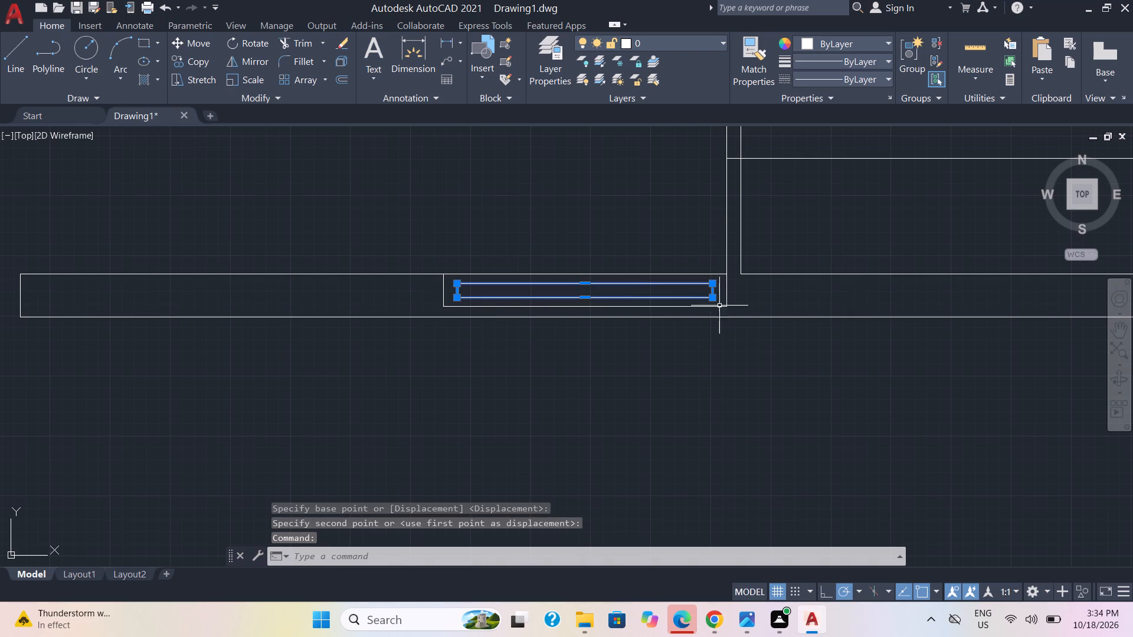
{"action": "left_click", "coordinate": [728, 299]}
{"action": "key", "text": "m"}
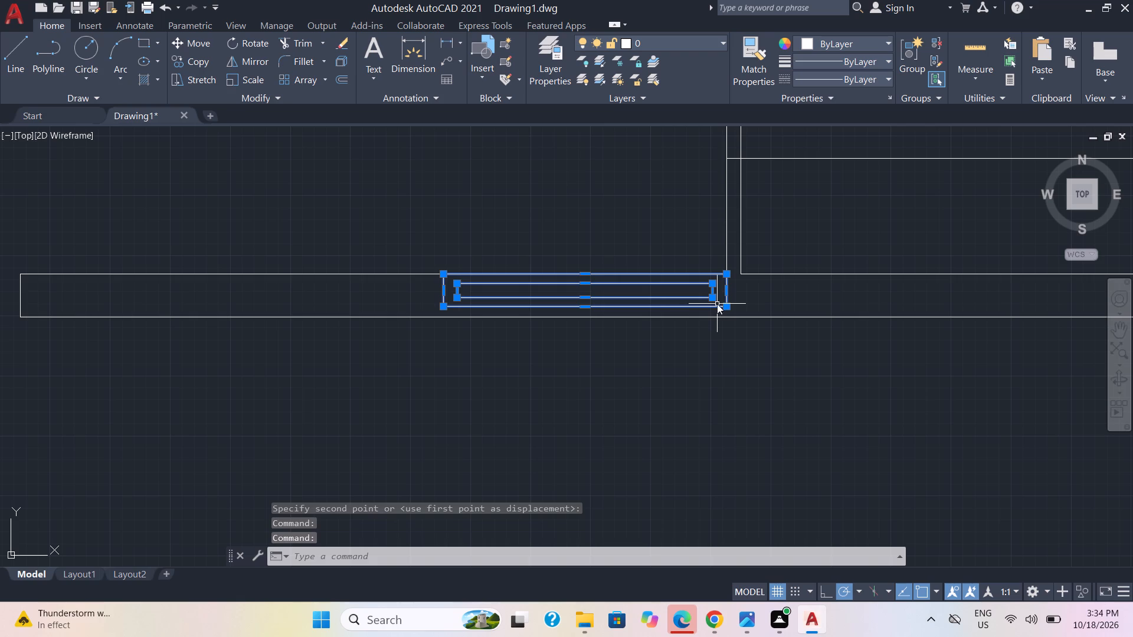
{"action": "key", "text": "Return"}
{"action": "left_click_drag", "start_coordinate": [709, 296], "coordinate": [669, 301]}
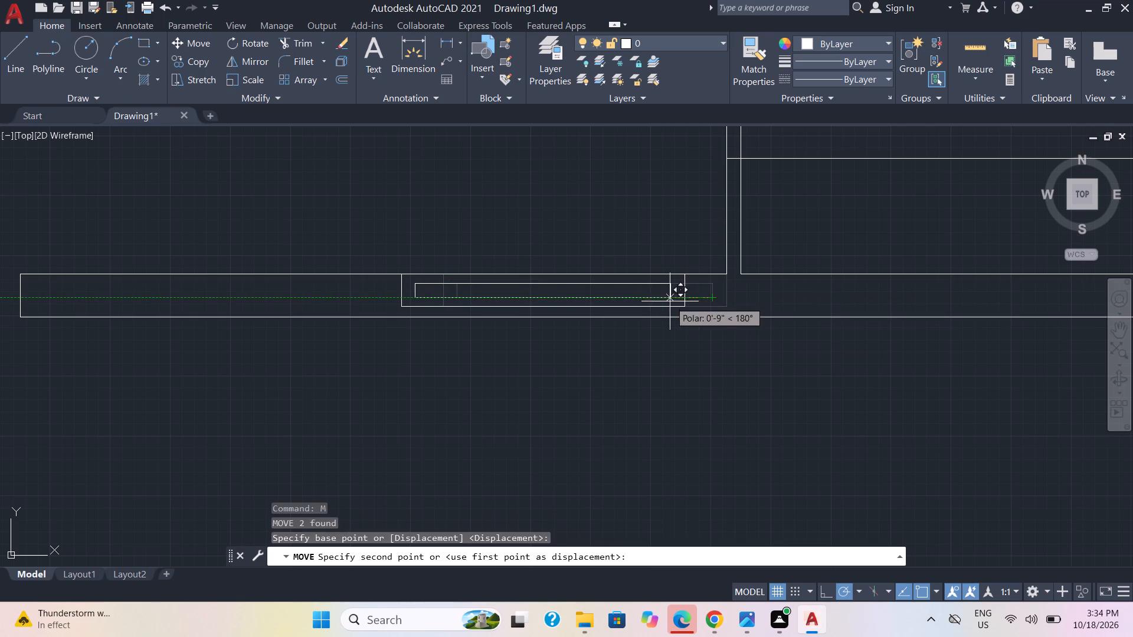
{"action": "left_click_drag", "start_coordinate": [669, 301], "coordinate": [529, 304]}
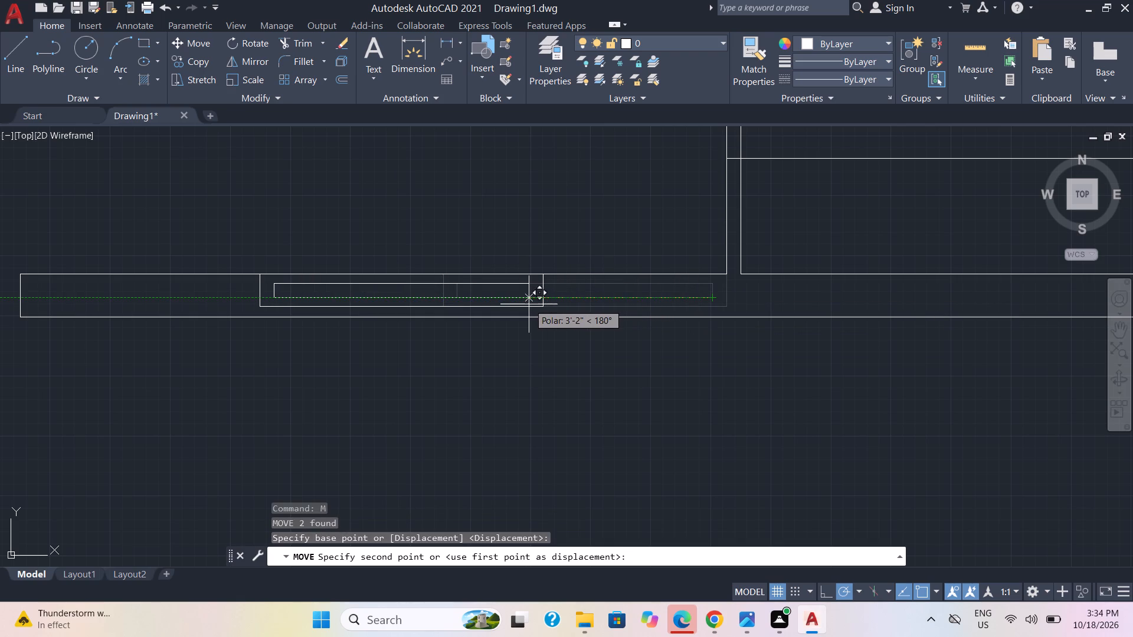
{"action": "left_click_drag", "start_coordinate": [529, 304], "coordinate": [529, 306]}
{"action": "key", "text": "Down"}
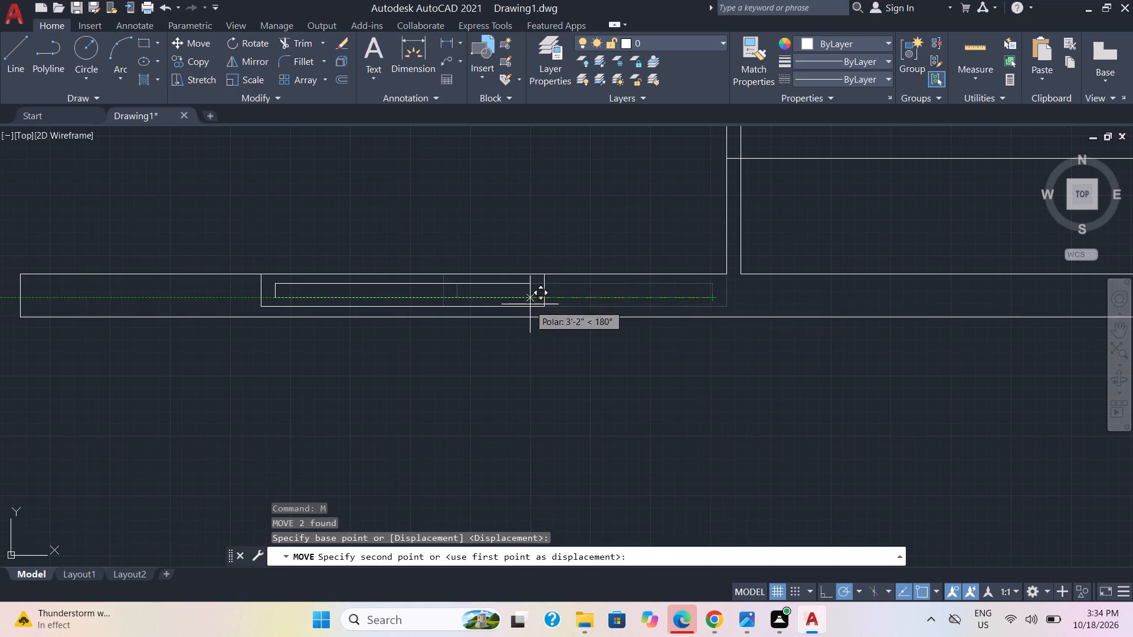
{"action": "key", "text": "Up"}
{"action": "key", "text": "Down"}
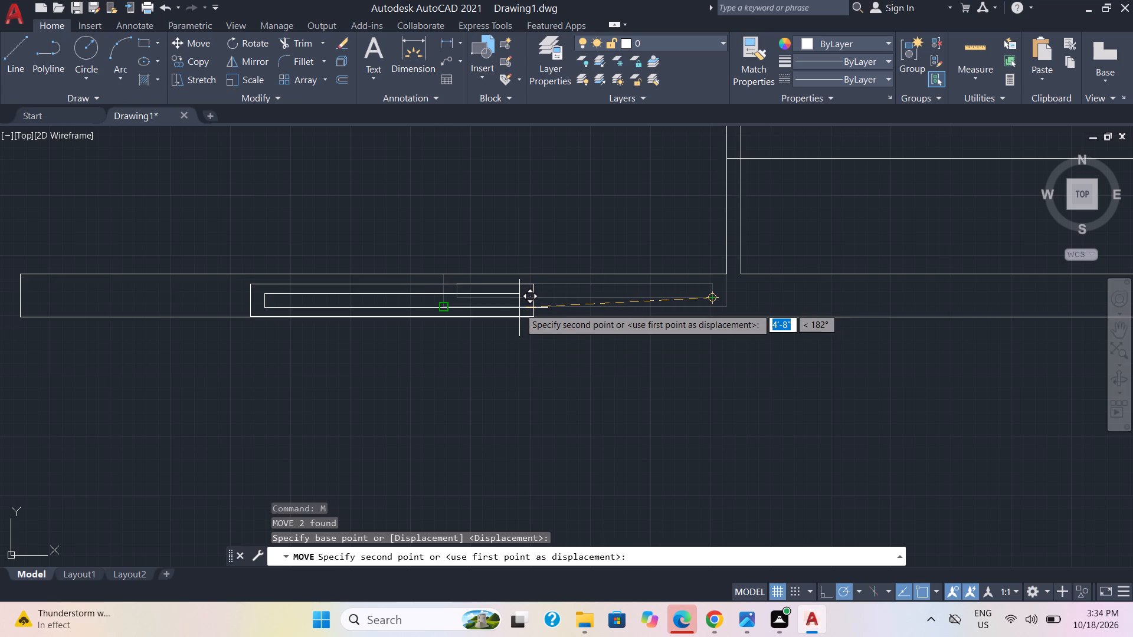
{"action": "left_click", "coordinate": [519, 304]}
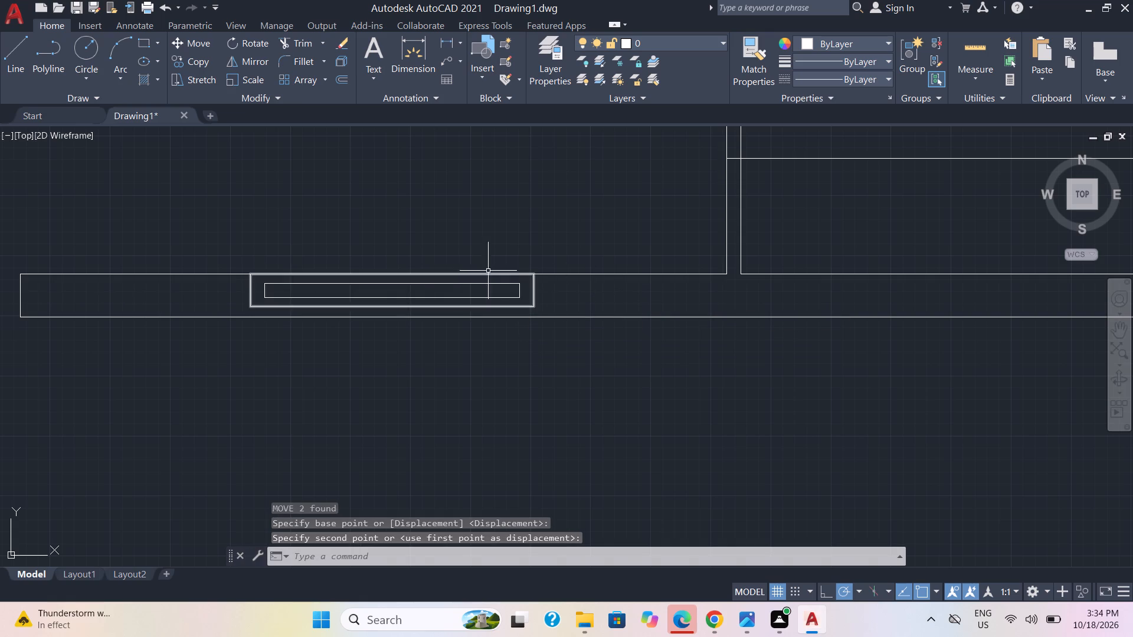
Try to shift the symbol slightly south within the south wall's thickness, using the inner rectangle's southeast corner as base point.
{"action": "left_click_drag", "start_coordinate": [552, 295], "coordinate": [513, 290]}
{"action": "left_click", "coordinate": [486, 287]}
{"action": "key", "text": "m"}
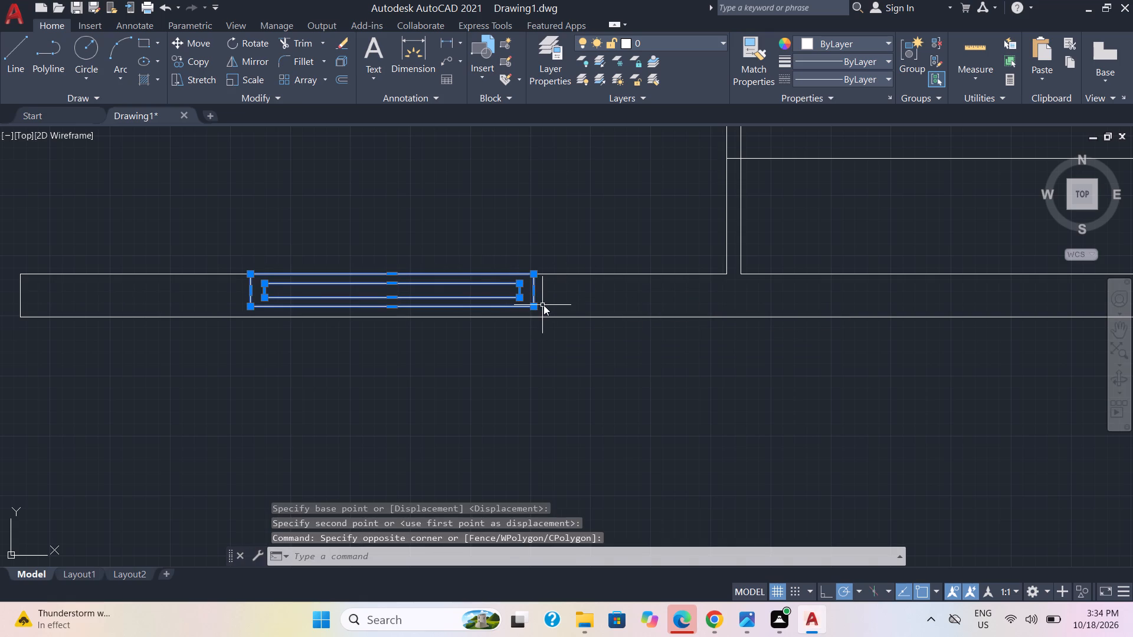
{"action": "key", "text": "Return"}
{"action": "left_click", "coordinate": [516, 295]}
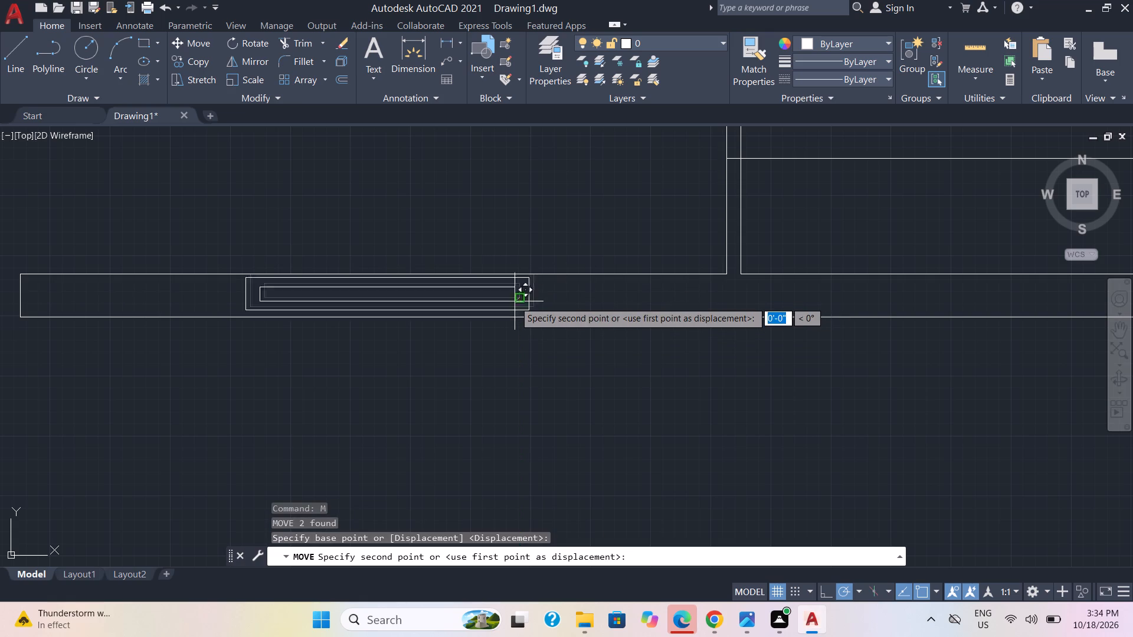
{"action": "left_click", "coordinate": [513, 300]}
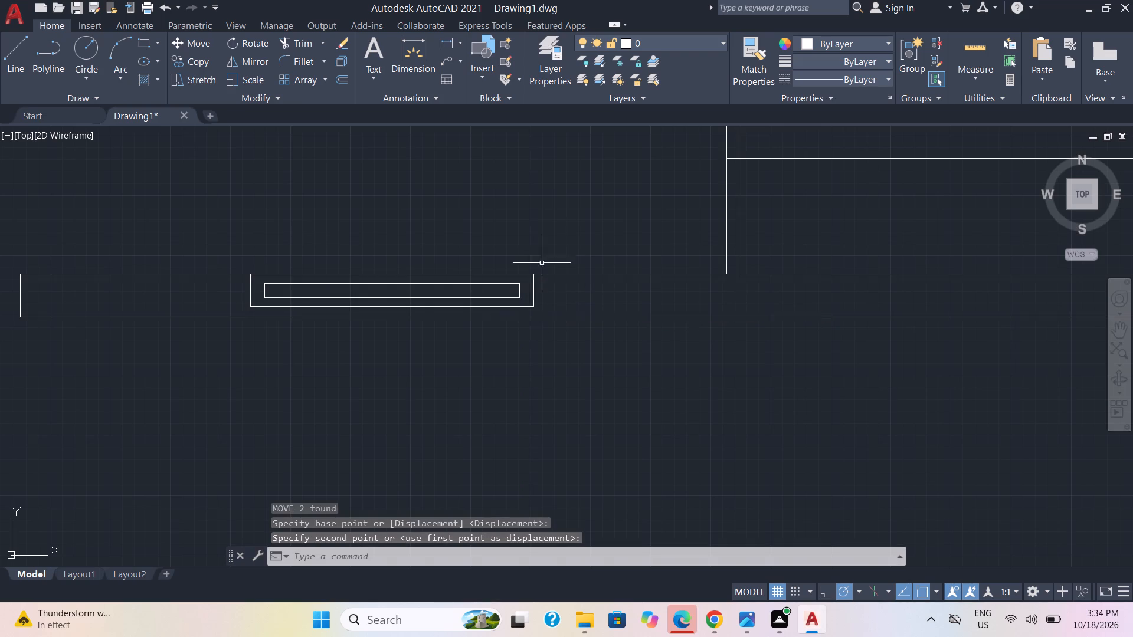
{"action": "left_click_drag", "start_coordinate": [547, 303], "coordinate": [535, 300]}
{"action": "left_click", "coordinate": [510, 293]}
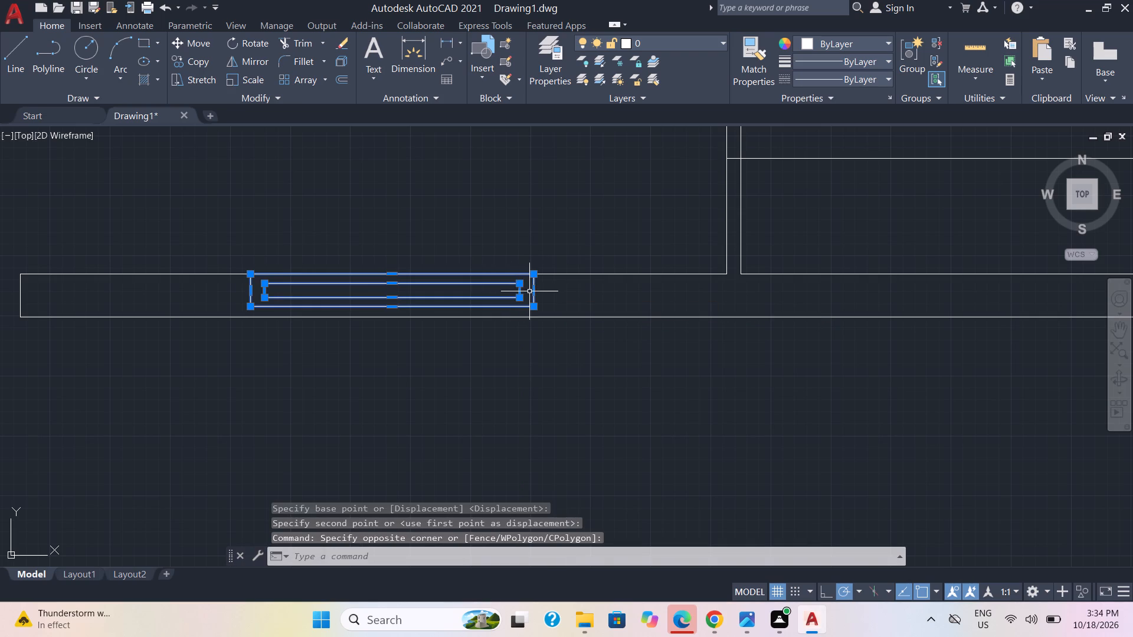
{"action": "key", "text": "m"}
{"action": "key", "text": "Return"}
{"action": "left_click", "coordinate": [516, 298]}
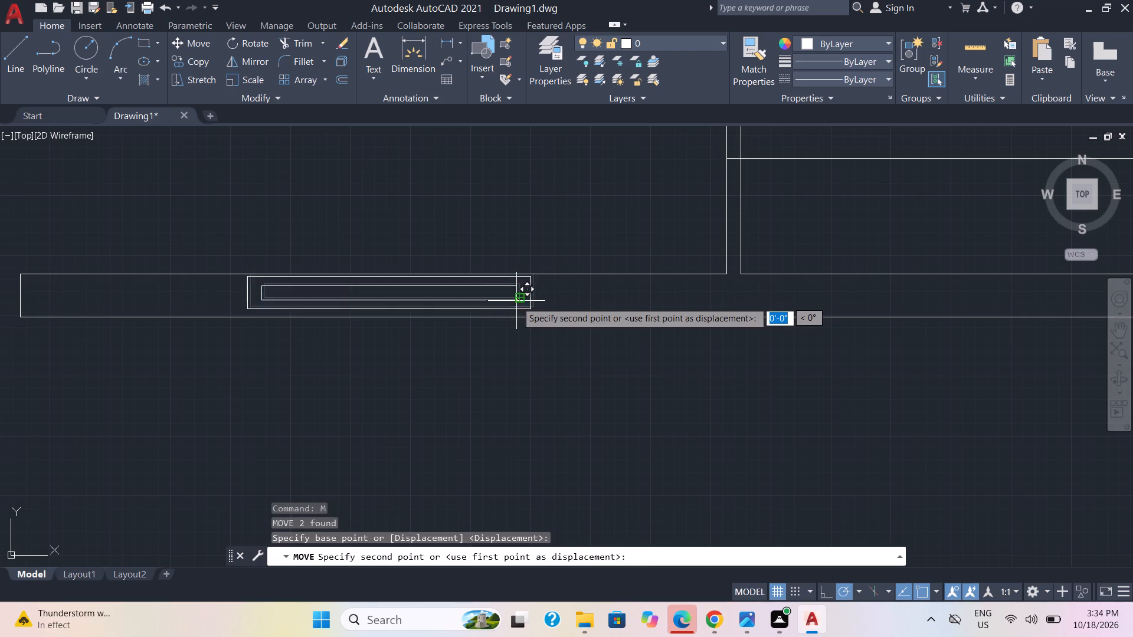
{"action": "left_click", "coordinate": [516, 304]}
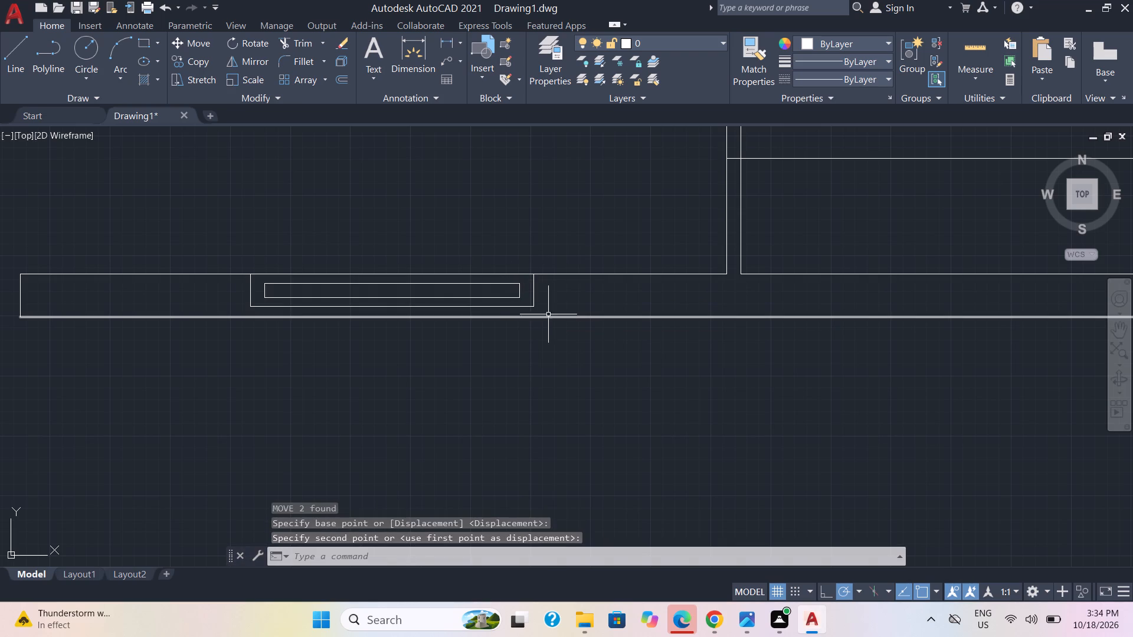
Move the symbol about 5" west and slightly south so that it lies between the two faces of the south outer wall.
{"action": "left_click", "coordinate": [548, 297]}
{"action": "left_click", "coordinate": [510, 297]}
{"action": "key", "text": "m"}
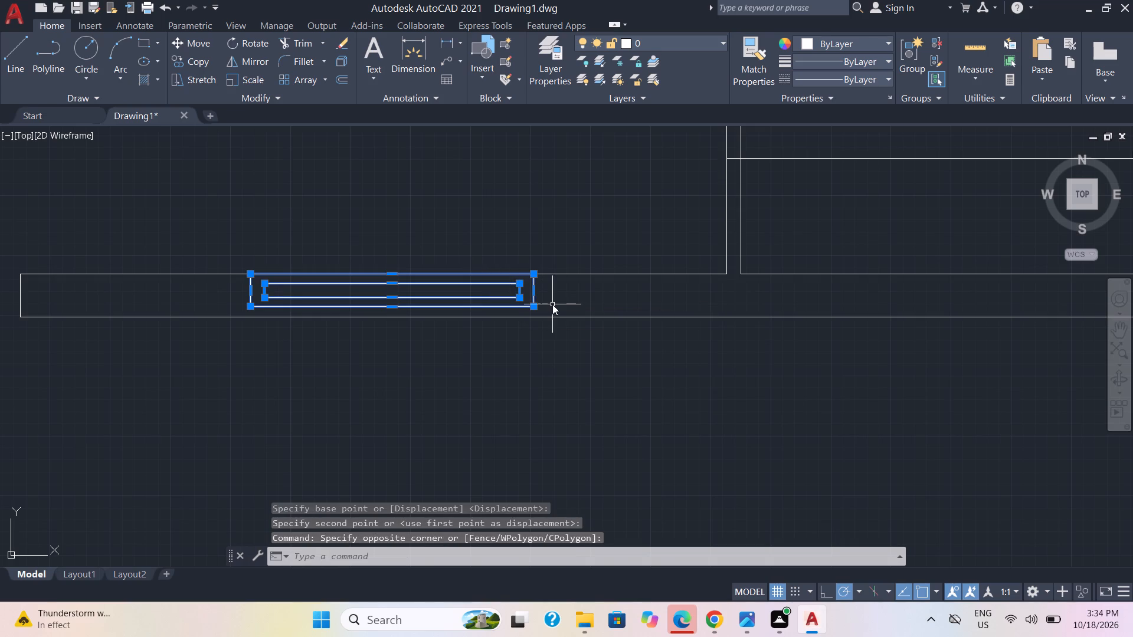
{"action": "key", "text": "Return"}
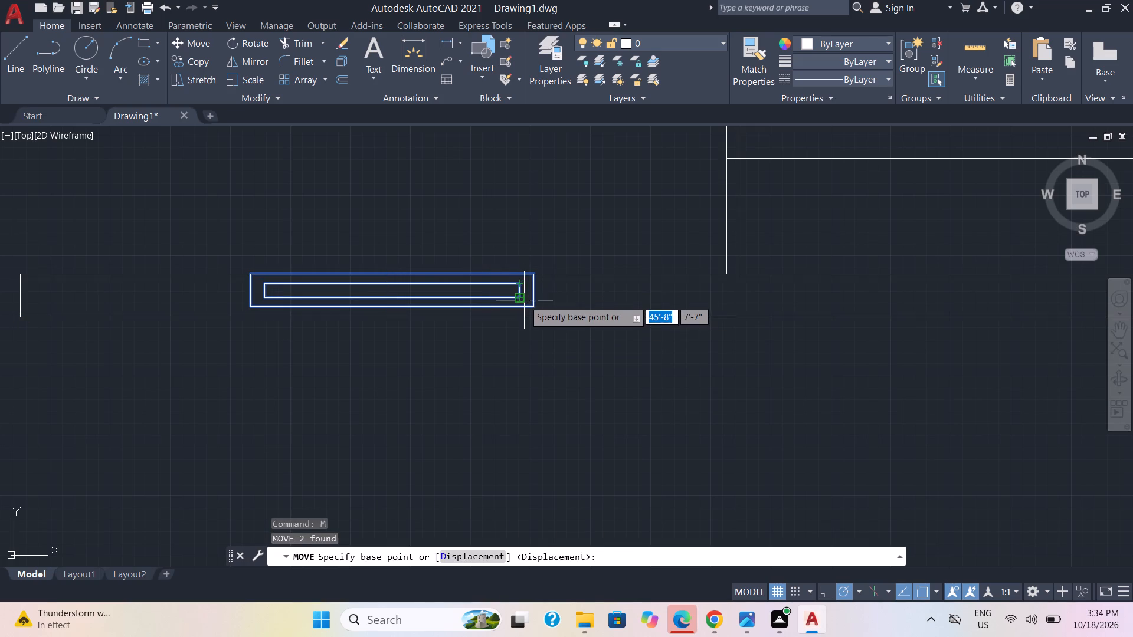
{"action": "left_click", "coordinate": [524, 300]}
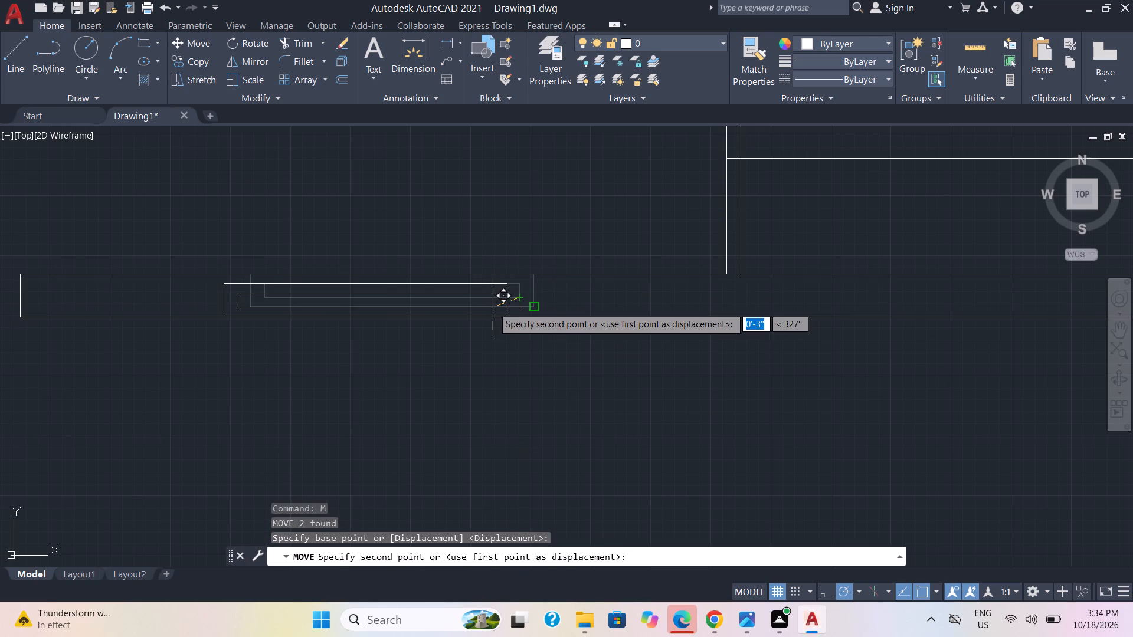
{"action": "scroll", "coordinate": [493, 307], "scroll_direction": "up", "scroll_amount": 2}
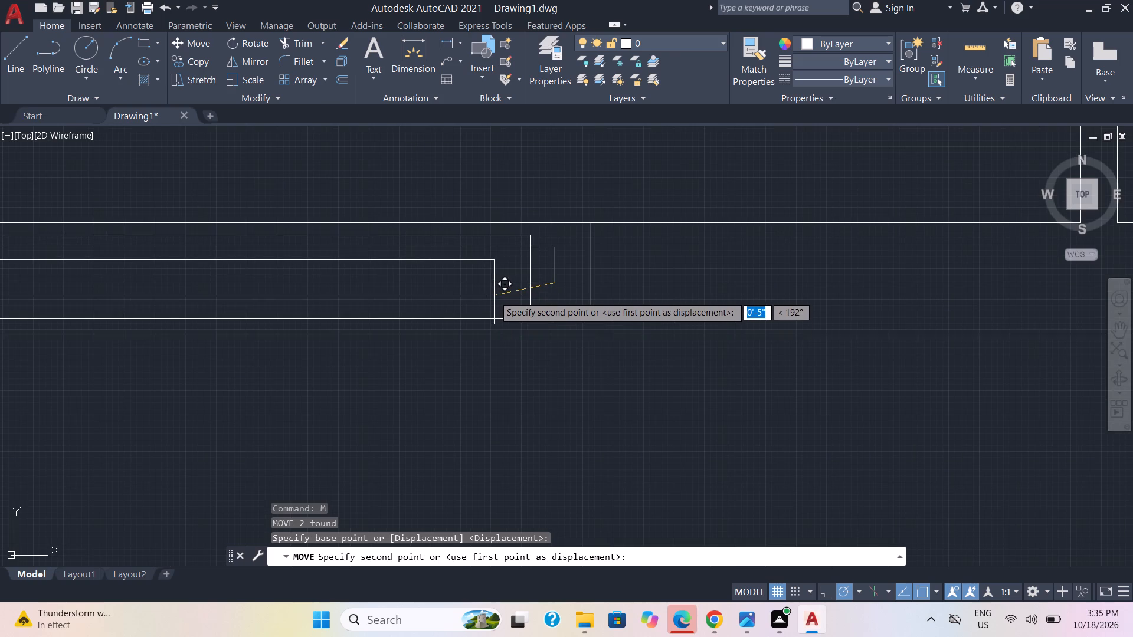
{"action": "left_click", "coordinate": [494, 295]}
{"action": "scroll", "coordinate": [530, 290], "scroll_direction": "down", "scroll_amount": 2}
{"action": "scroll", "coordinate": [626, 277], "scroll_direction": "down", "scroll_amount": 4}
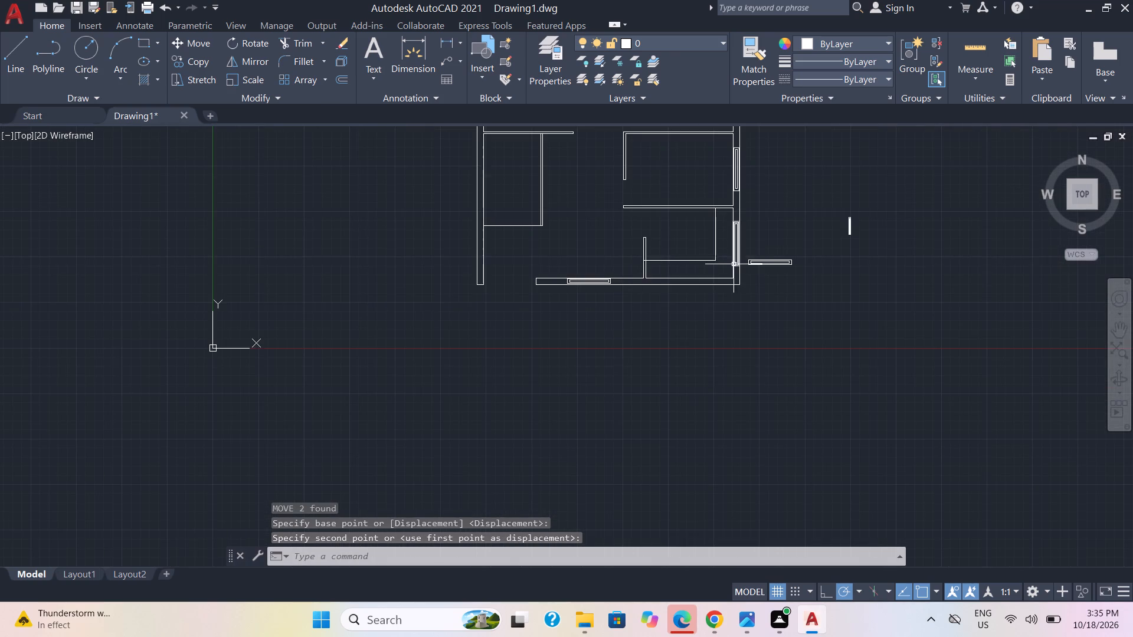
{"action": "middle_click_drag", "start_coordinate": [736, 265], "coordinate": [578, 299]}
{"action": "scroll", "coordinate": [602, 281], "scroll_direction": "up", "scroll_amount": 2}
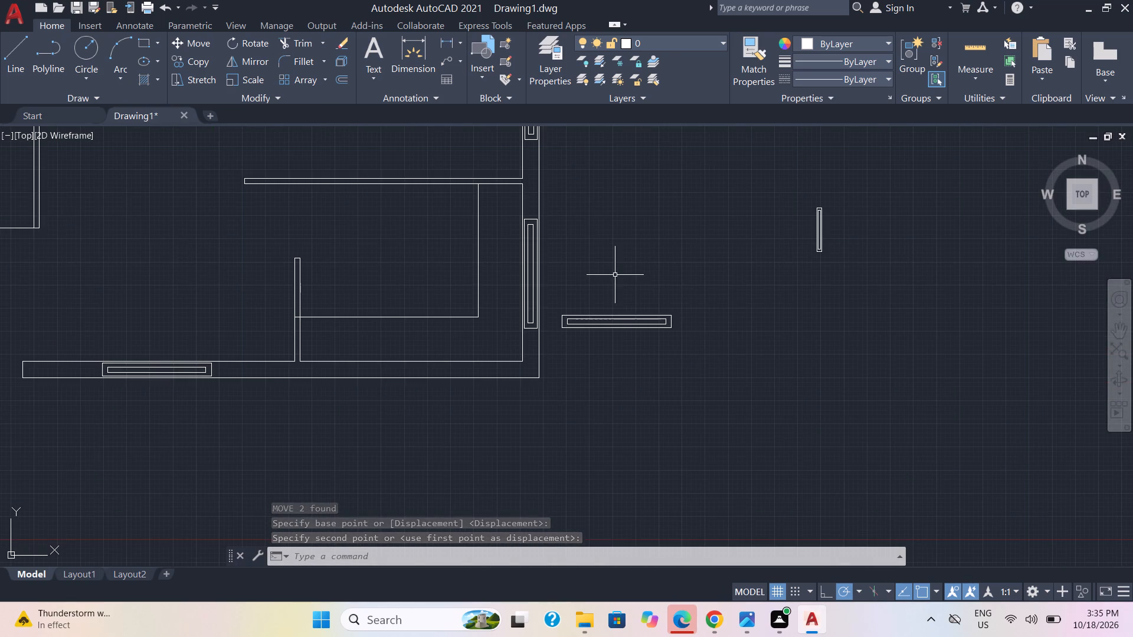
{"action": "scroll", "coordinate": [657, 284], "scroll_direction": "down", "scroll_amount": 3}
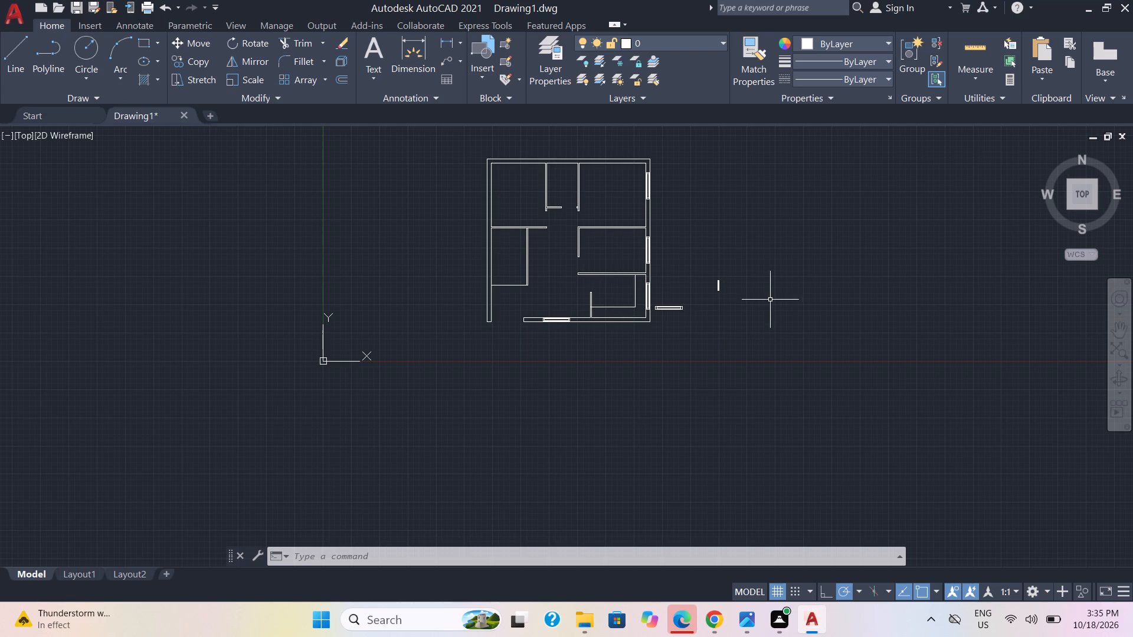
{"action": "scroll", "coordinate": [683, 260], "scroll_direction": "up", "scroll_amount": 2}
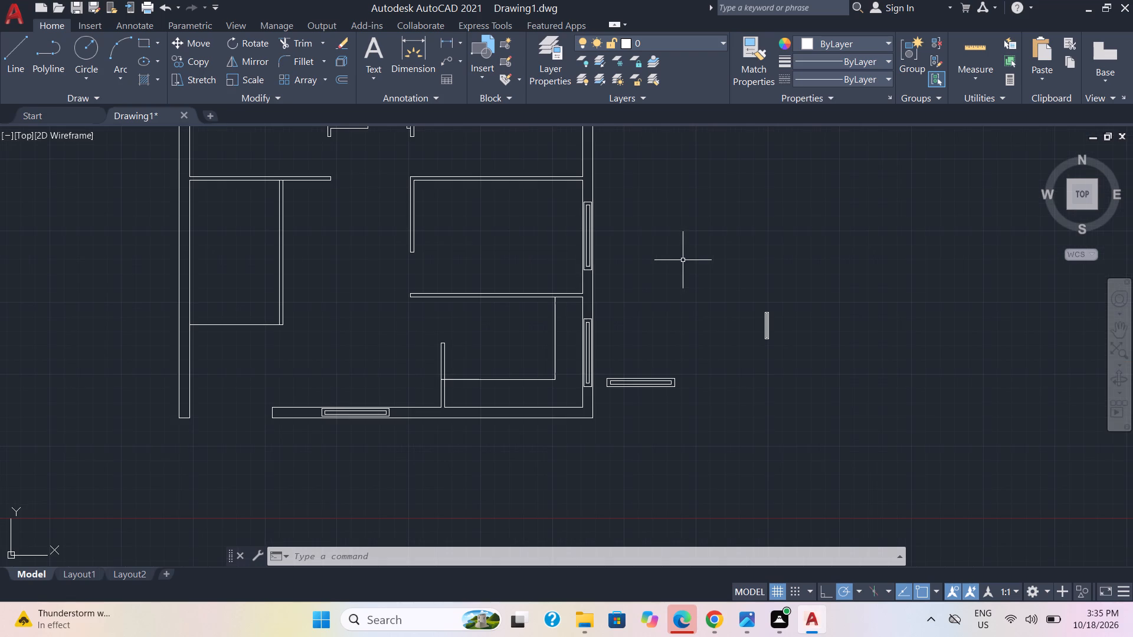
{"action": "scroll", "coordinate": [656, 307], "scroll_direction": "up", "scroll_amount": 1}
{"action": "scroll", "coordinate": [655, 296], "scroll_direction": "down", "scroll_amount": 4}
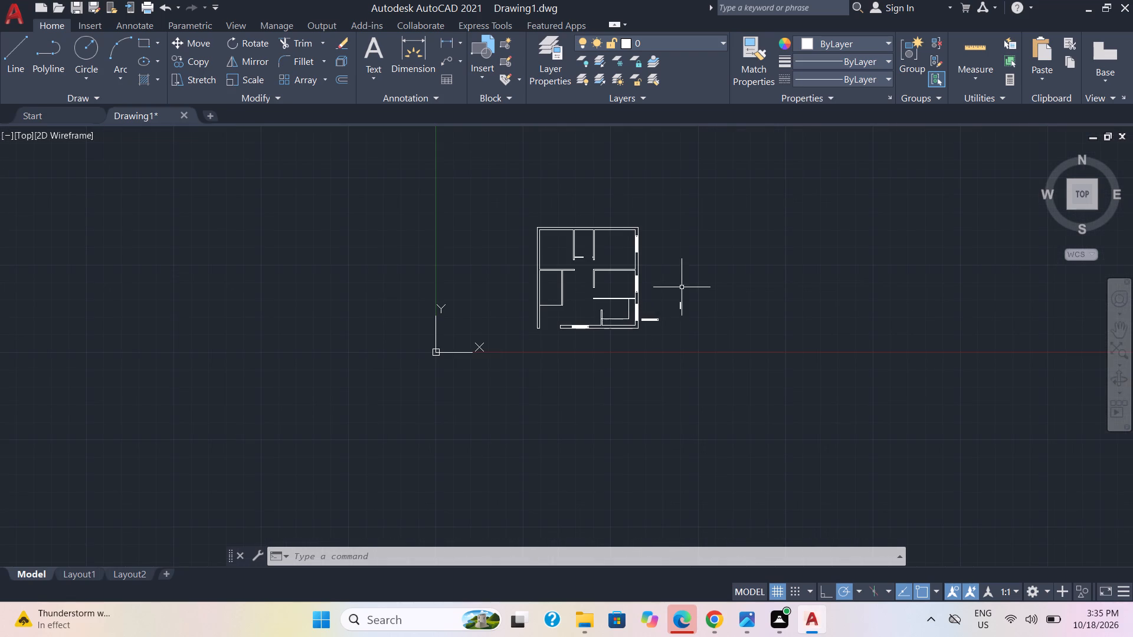
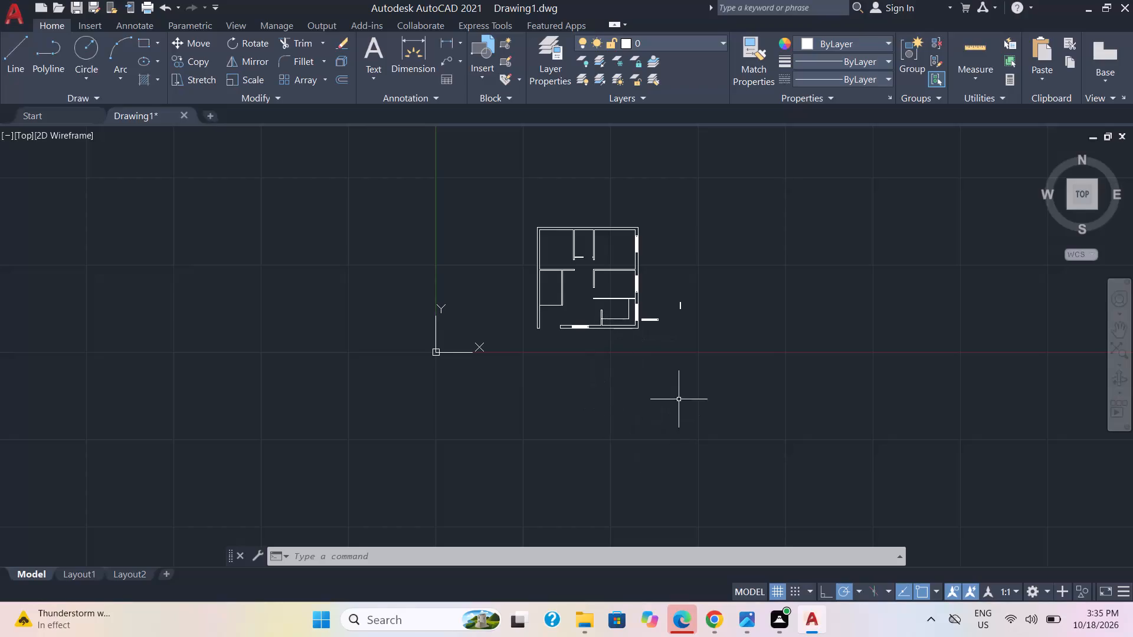
Copy the spare horizontal nested-rectangle symbol east of the house from its outer northeast corner to the house's outer northwest corner.
{"action": "left_click", "coordinate": [664, 336]}
{"action": "left_click", "coordinate": [637, 303]}
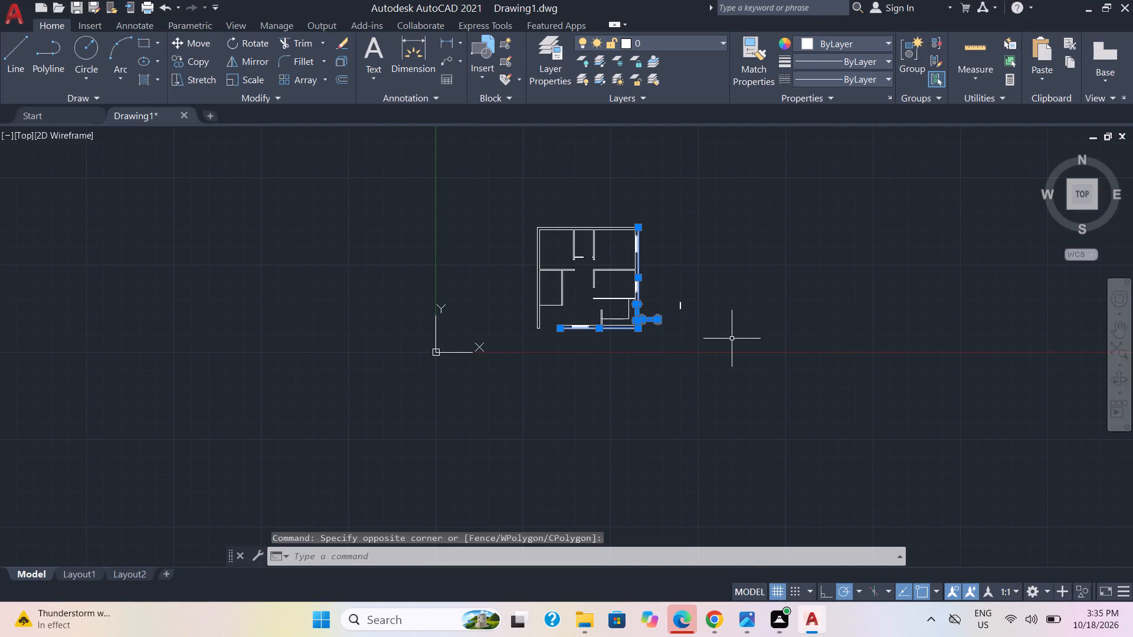
{"action": "key", "text": "Escape"}
{"action": "scroll", "coordinate": [643, 300], "scroll_direction": "up", "scroll_amount": 3}
{"action": "left_click", "coordinate": [683, 402]}
{"action": "left_click", "coordinate": [670, 363]}
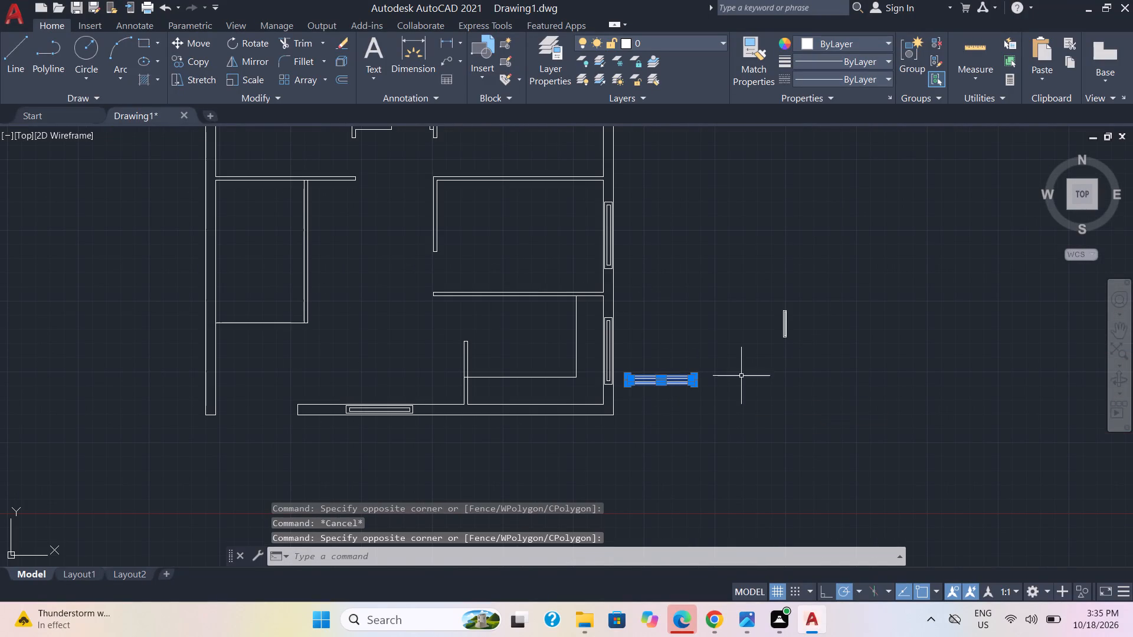
{"action": "key", "text": "c"}
{"action": "key", "text": "o"}
{"action": "key", "text": "Return"}
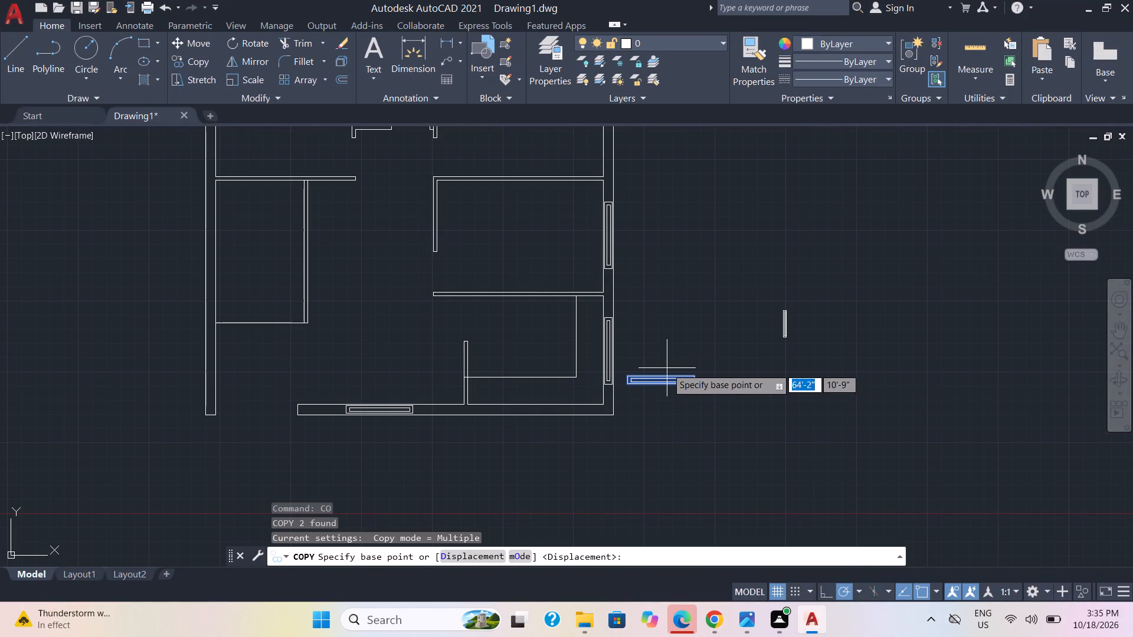
{"action": "left_click", "coordinate": [695, 376]}
{"action": "scroll", "coordinate": [395, 205], "scroll_direction": "down", "scroll_amount": 3}
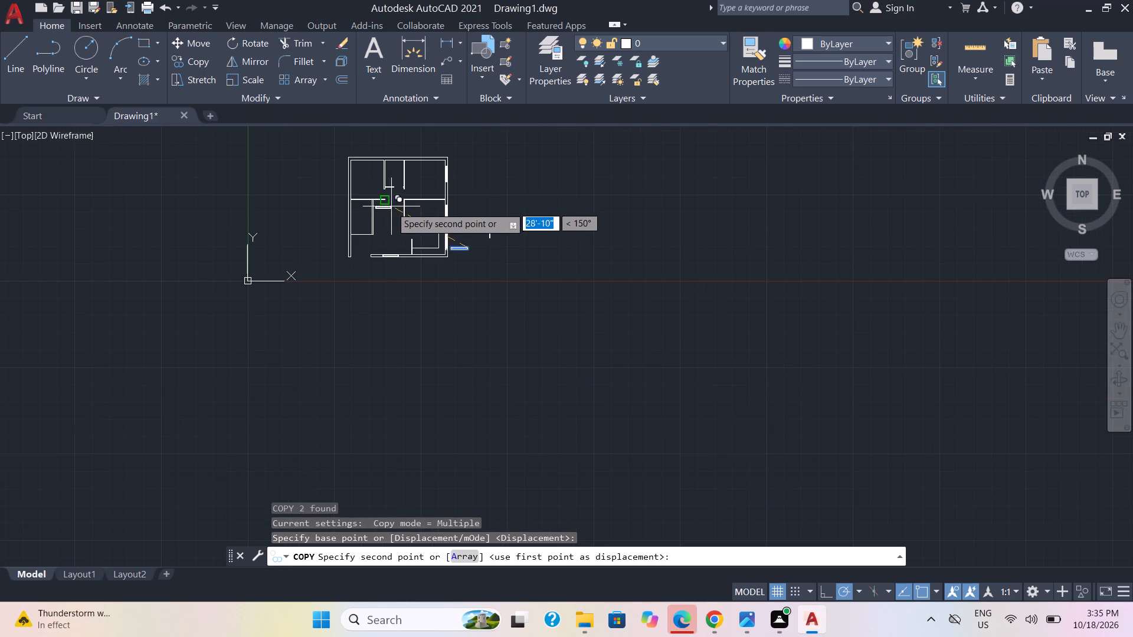
{"action": "scroll", "coordinate": [372, 206], "scroll_direction": "down", "scroll_amount": 1}
{"action": "middle_click_drag", "start_coordinate": [371, 206], "coordinate": [368, 231]}
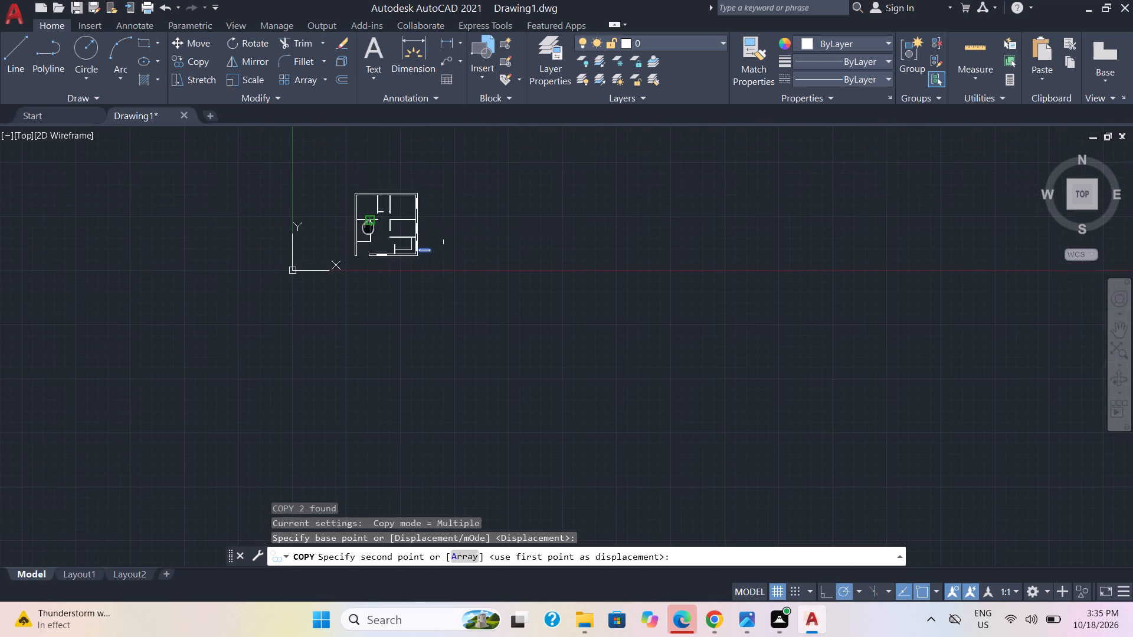
{"action": "middle_click_drag", "start_coordinate": [368, 231], "coordinate": [392, 439]}
{"action": "scroll", "coordinate": [368, 286], "scroll_direction": "down", "scroll_amount": 1}
{"action": "scroll", "coordinate": [391, 403], "scroll_direction": "up", "scroll_amount": 4}
{"action": "middle_click_drag", "start_coordinate": [414, 406], "coordinate": [518, 116]}
{"action": "scroll", "coordinate": [460, 211], "scroll_direction": "up", "scroll_amount": 2}
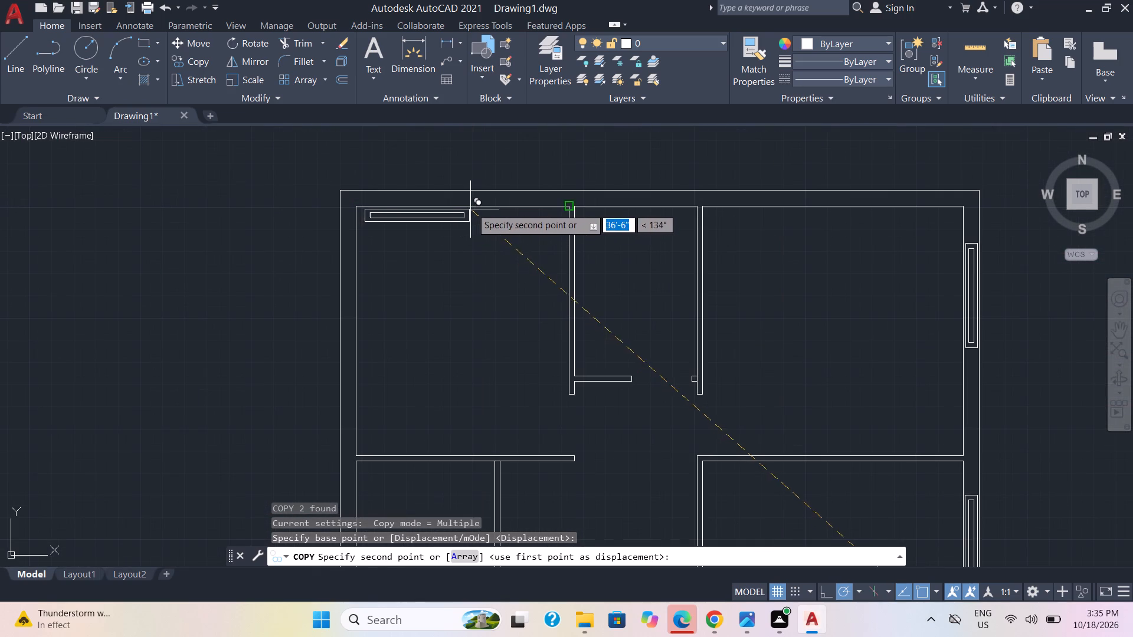
{"action": "scroll", "coordinate": [487, 202], "scroll_direction": "up", "scroll_amount": 2}
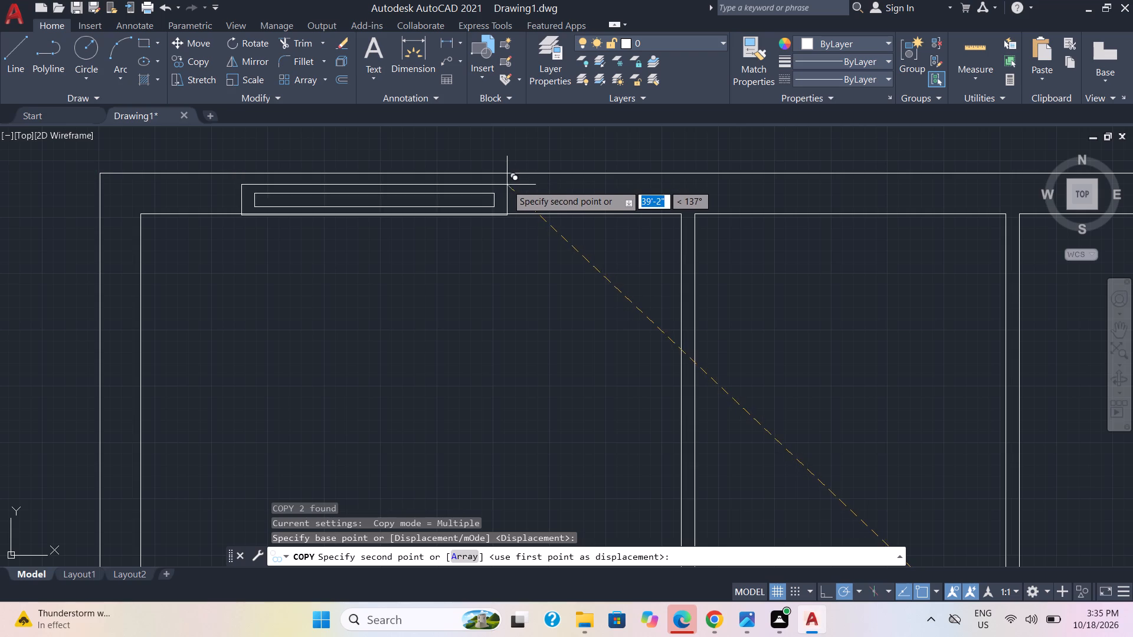
{"action": "left_click", "coordinate": [513, 178]}
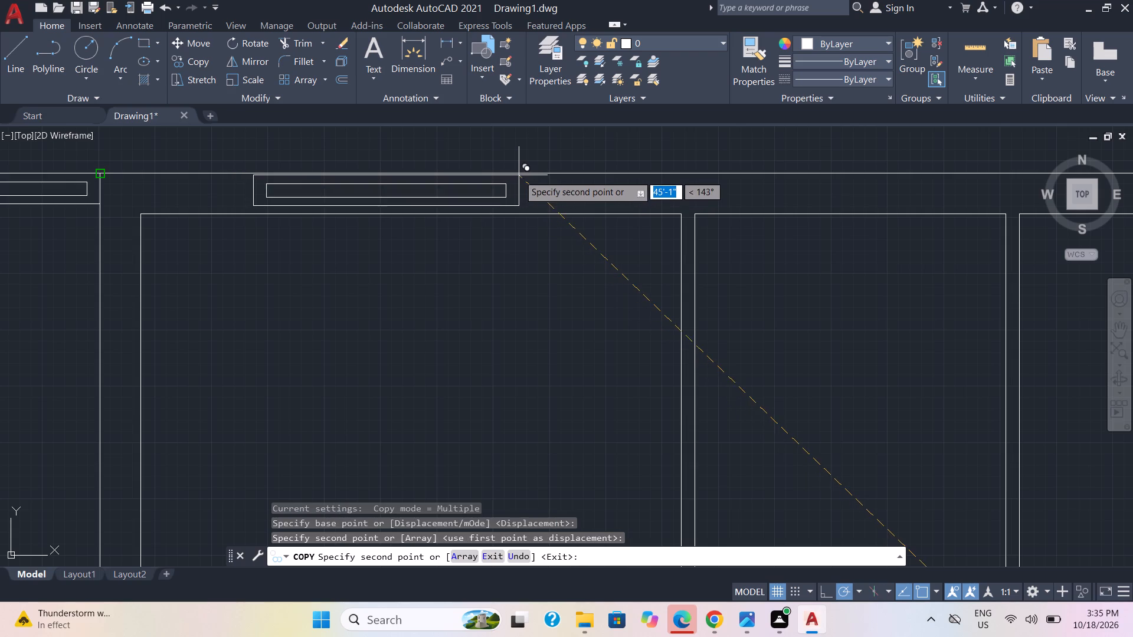
Try to place further copies of the symbol within the north outer wall above the northwest room, and end the copying.
{"action": "double_click", "coordinate": [527, 176]}
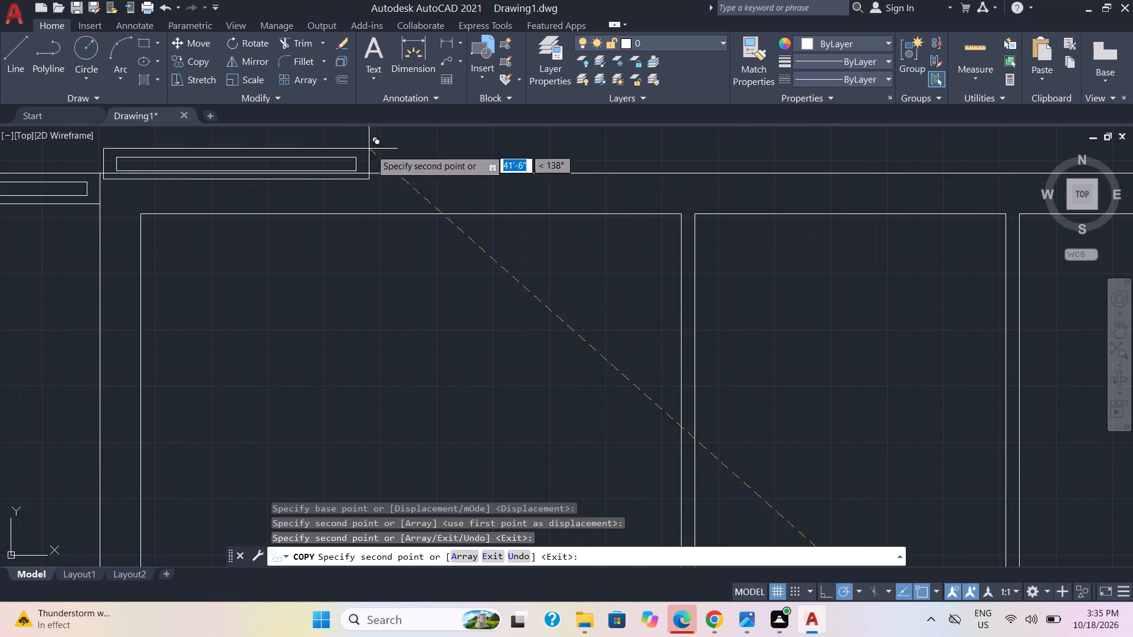
{"action": "left_click", "coordinate": [516, 180]}
{"action": "triple_click", "coordinate": [516, 180]}
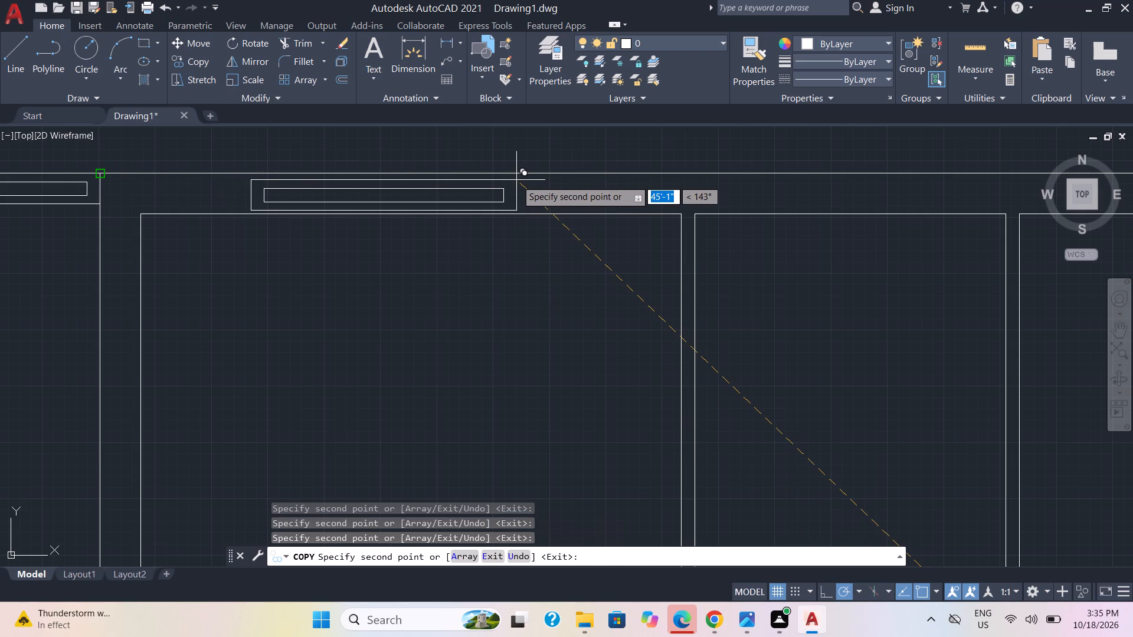
{"action": "triple_click", "coordinate": [522, 179]}
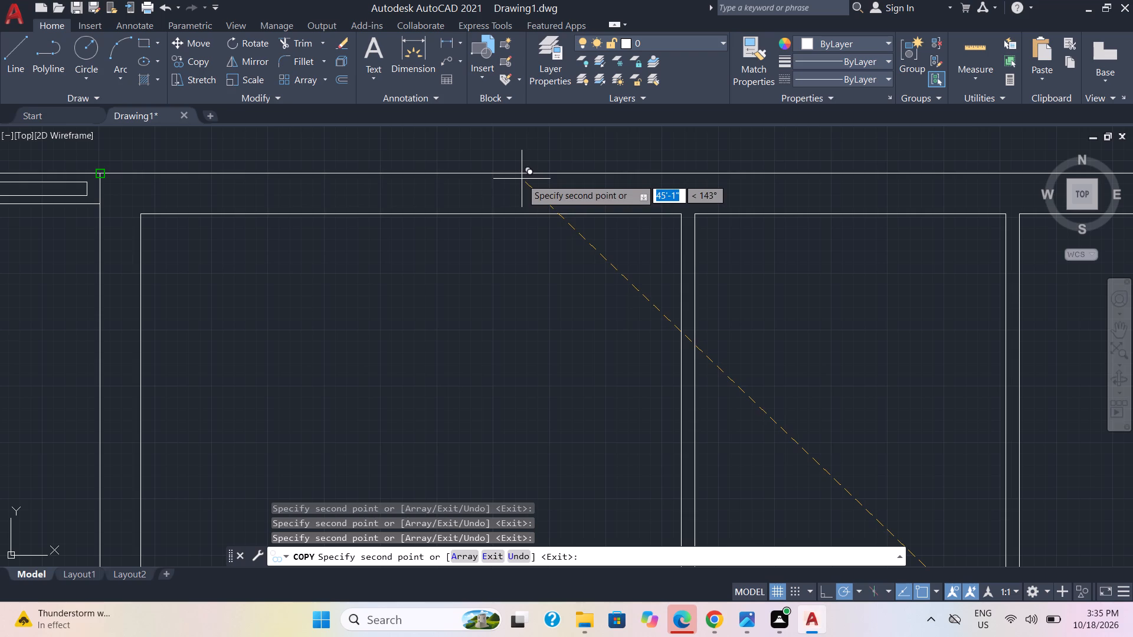
{"action": "double_click", "coordinate": [522, 179]}
{"action": "triple_click", "coordinate": [535, 180]}
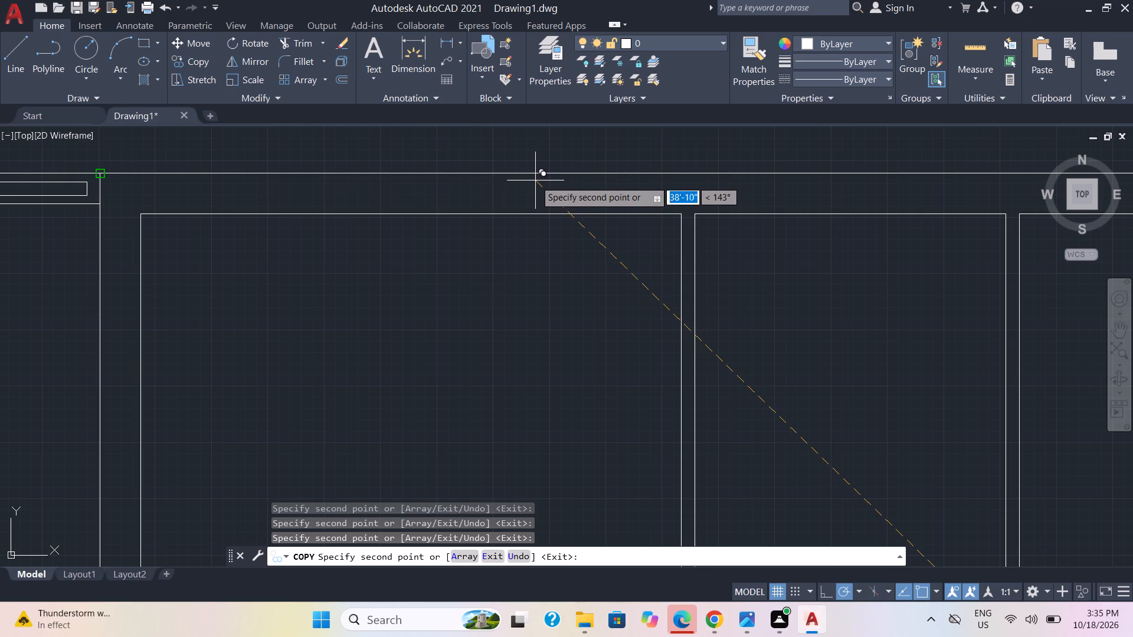
{"action": "triple_click", "coordinate": [535, 180]}
{"action": "left_click", "coordinate": [535, 180]}
{"action": "key", "text": "Escape"}
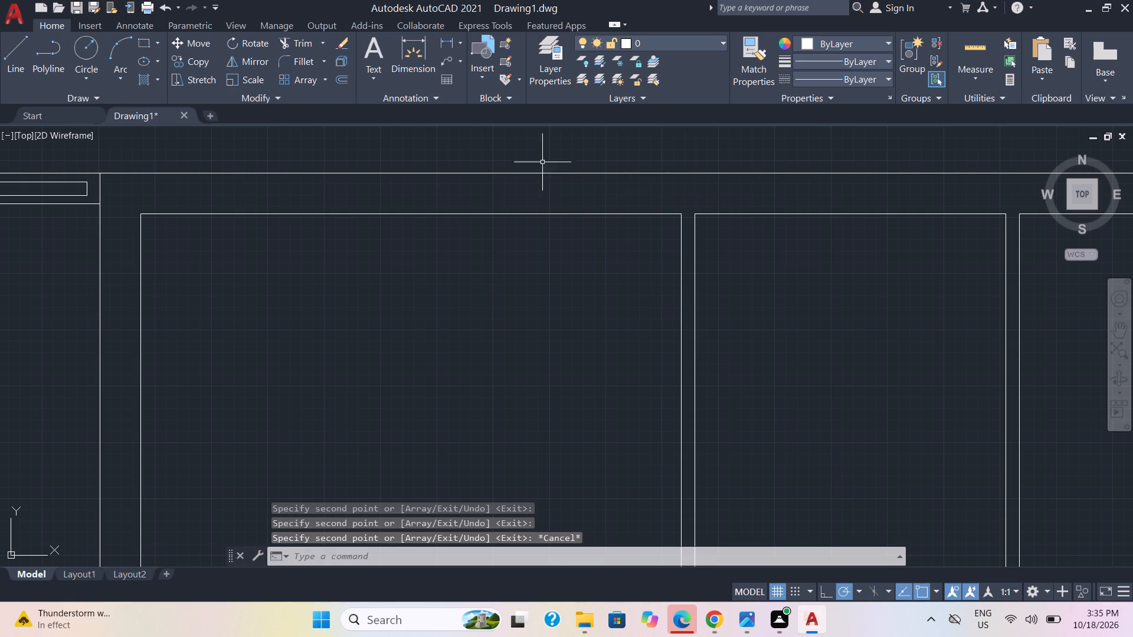
Move the copied symbol about 8' east along the north outer wall, using the inner rectangle's northeast corner as base point.
{"action": "left_click", "coordinate": [90, 166]}
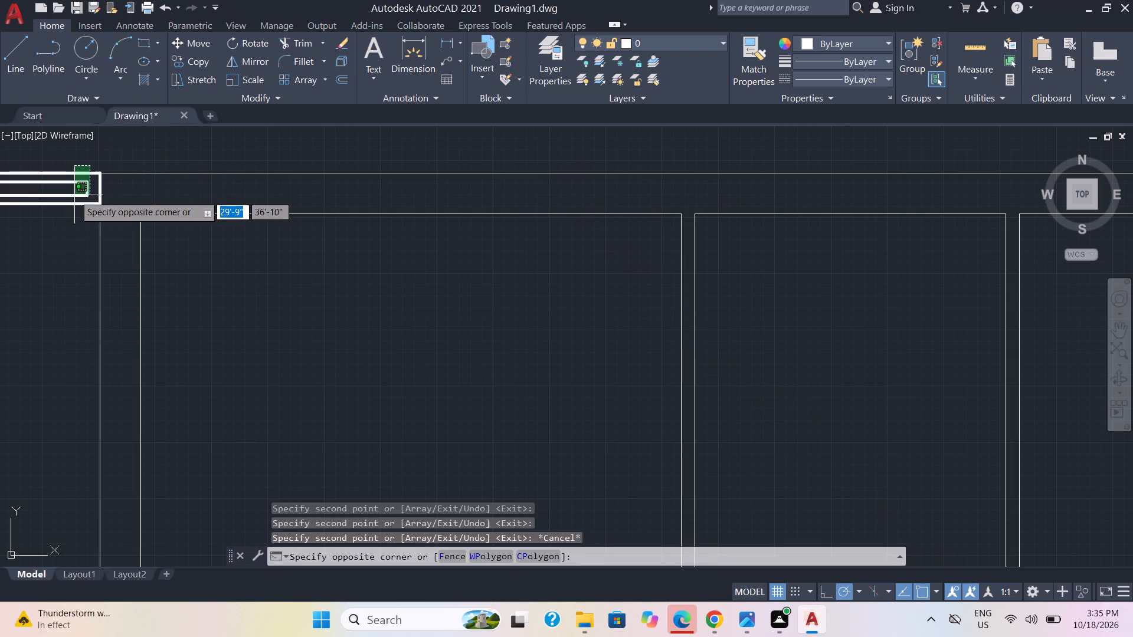
{"action": "left_click", "coordinate": [74, 199]}
{"action": "key", "text": "m"}
{"action": "key", "text": "Return"}
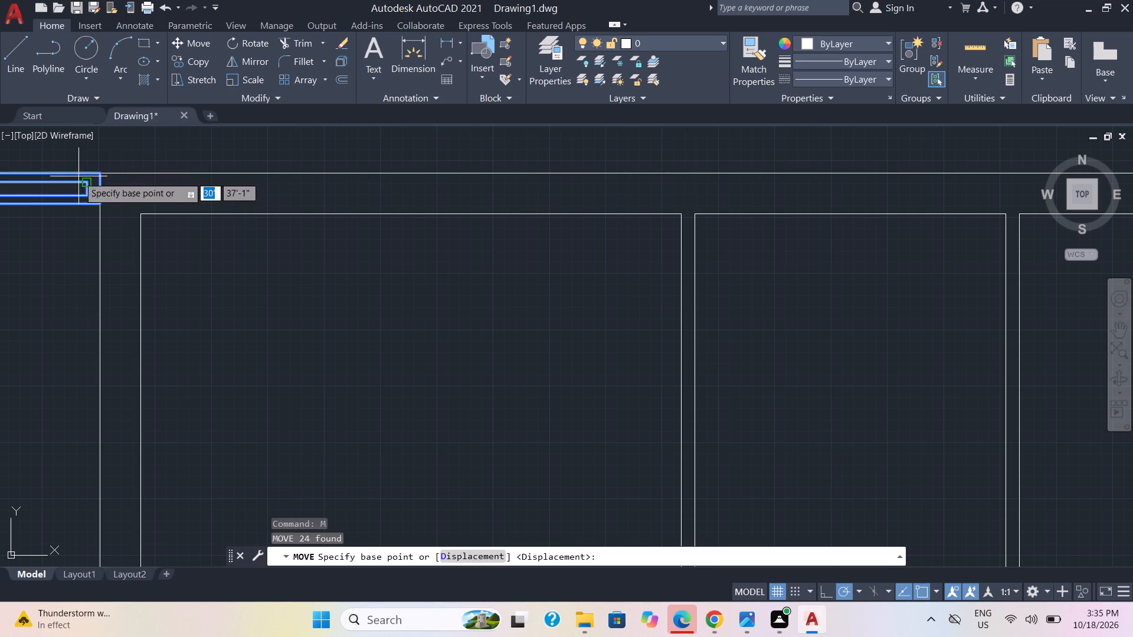
{"action": "left_click", "coordinate": [88, 184]}
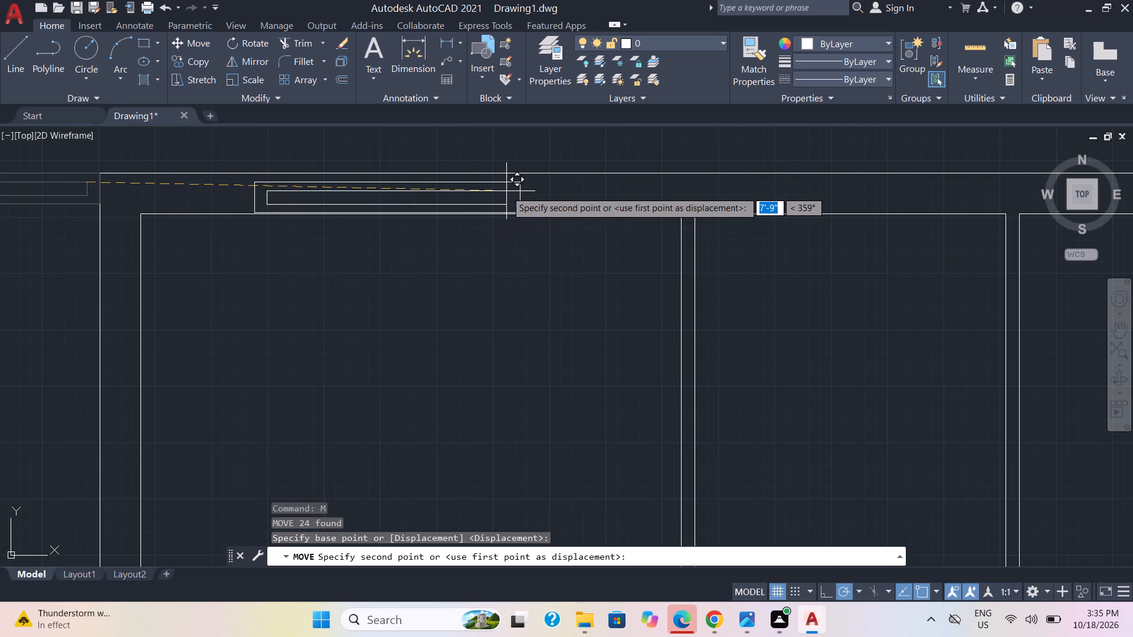
{"action": "left_click", "coordinate": [521, 190]}
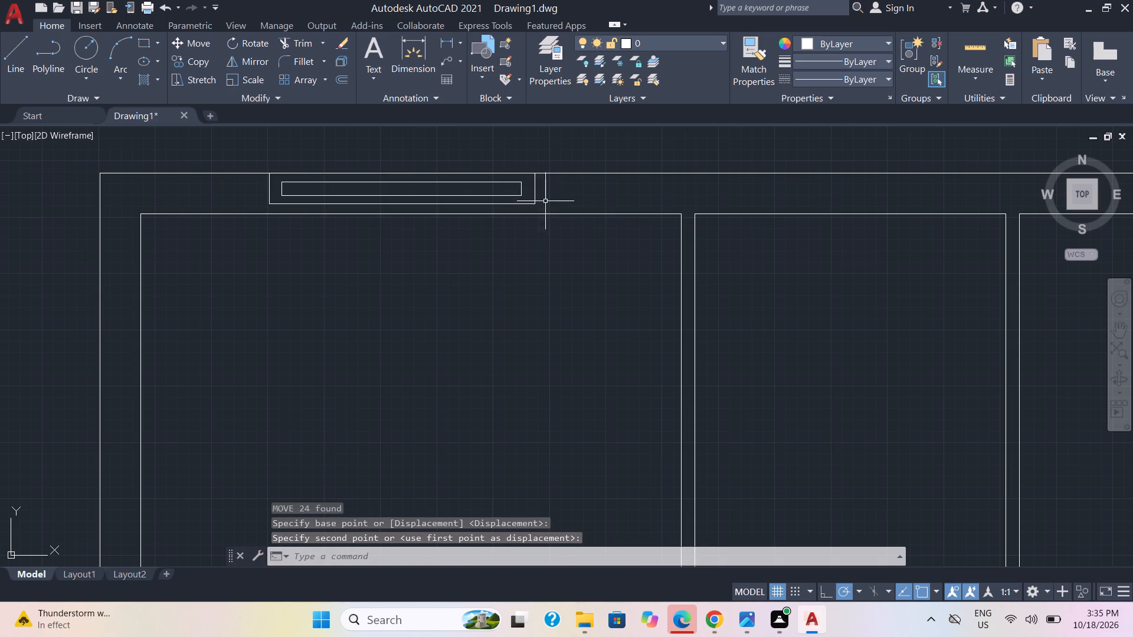
Move the symbol about 3" southeast into the north outer wall's thickness, using the inner rectangle's southeast corner as base point.
{"action": "left_click", "coordinate": [546, 201]}
{"action": "left_click", "coordinate": [511, 192]}
{"action": "key", "text": "m"}
{"action": "key", "text": "Return"}
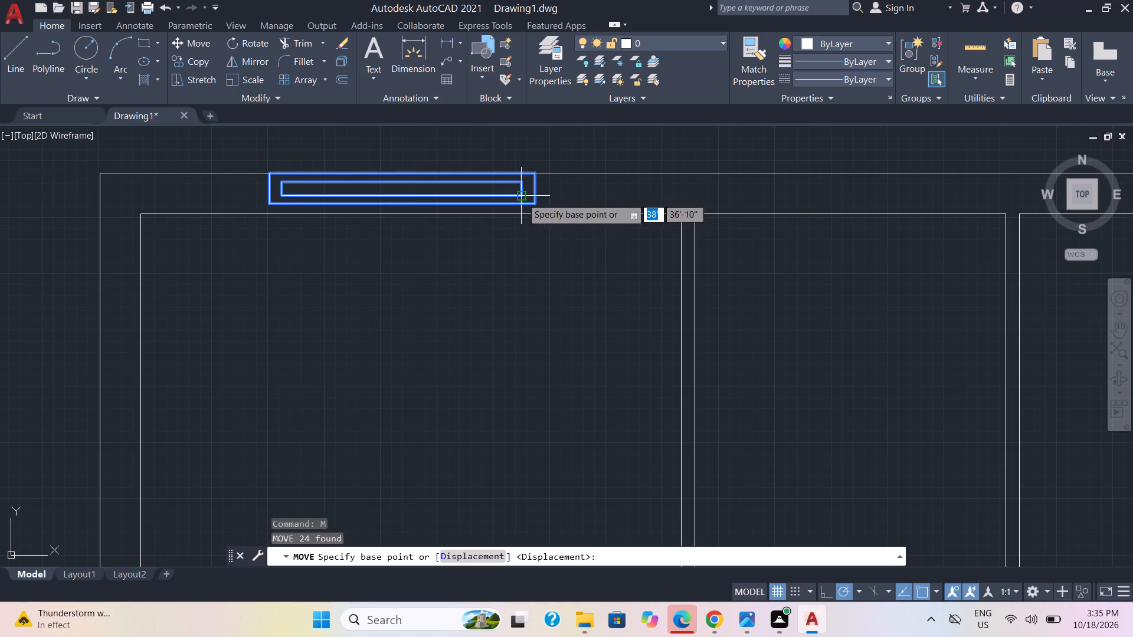
{"action": "left_click", "coordinate": [521, 196]}
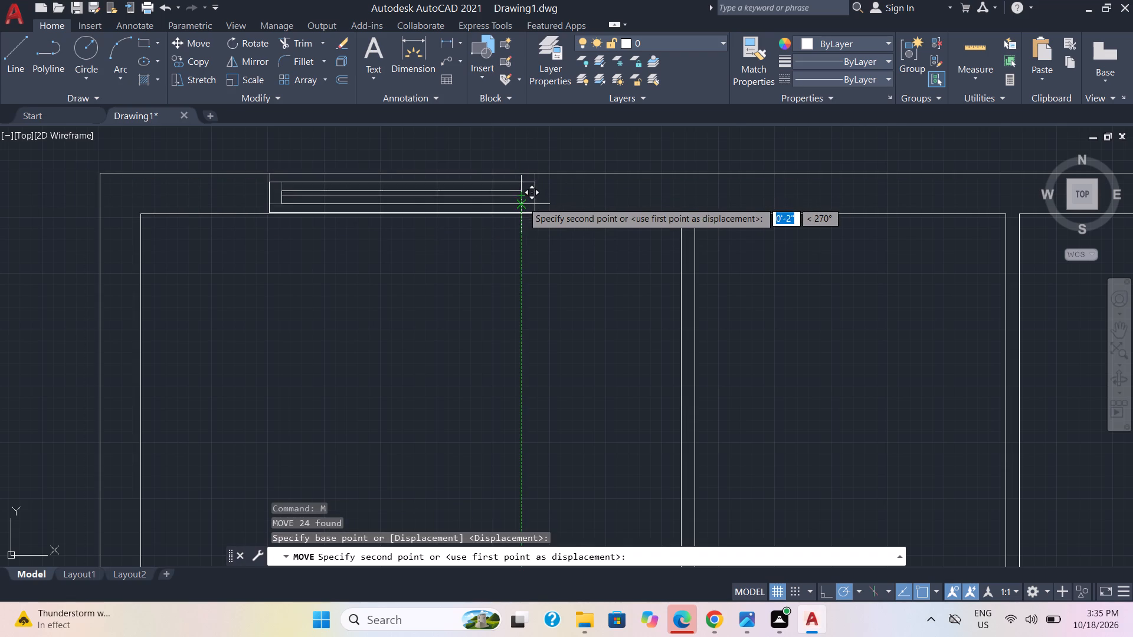
{"action": "scroll", "coordinate": [524, 202], "scroll_direction": "up", "scroll_amount": 3}
{"action": "scroll", "coordinate": [527, 207], "scroll_direction": "down", "scroll_amount": 1}
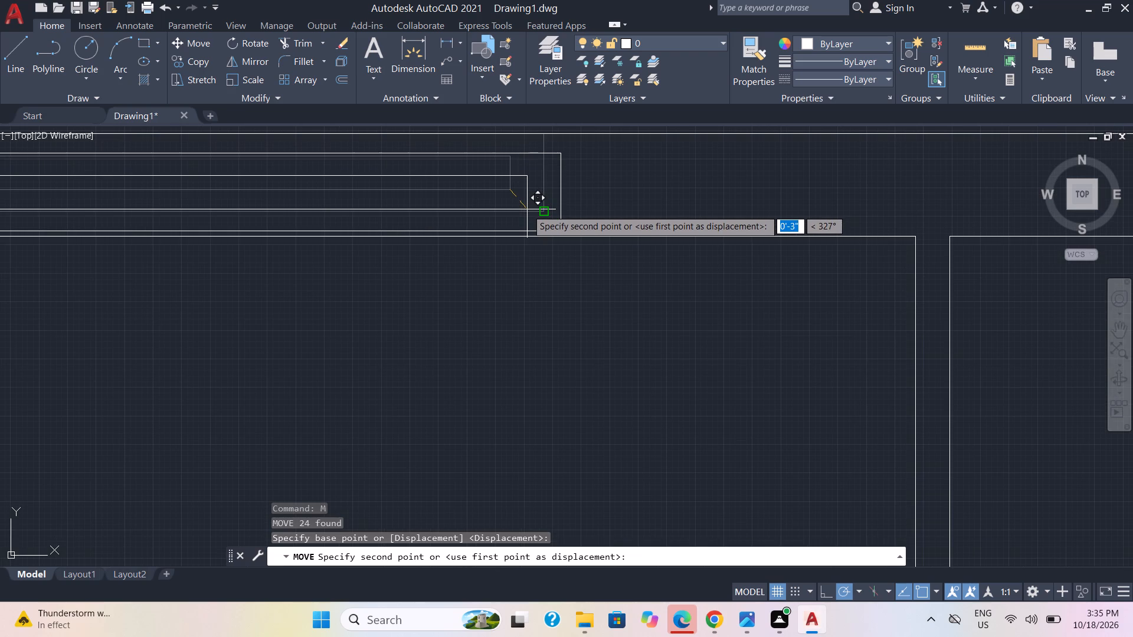
{"action": "left_click", "coordinate": [528, 204]}
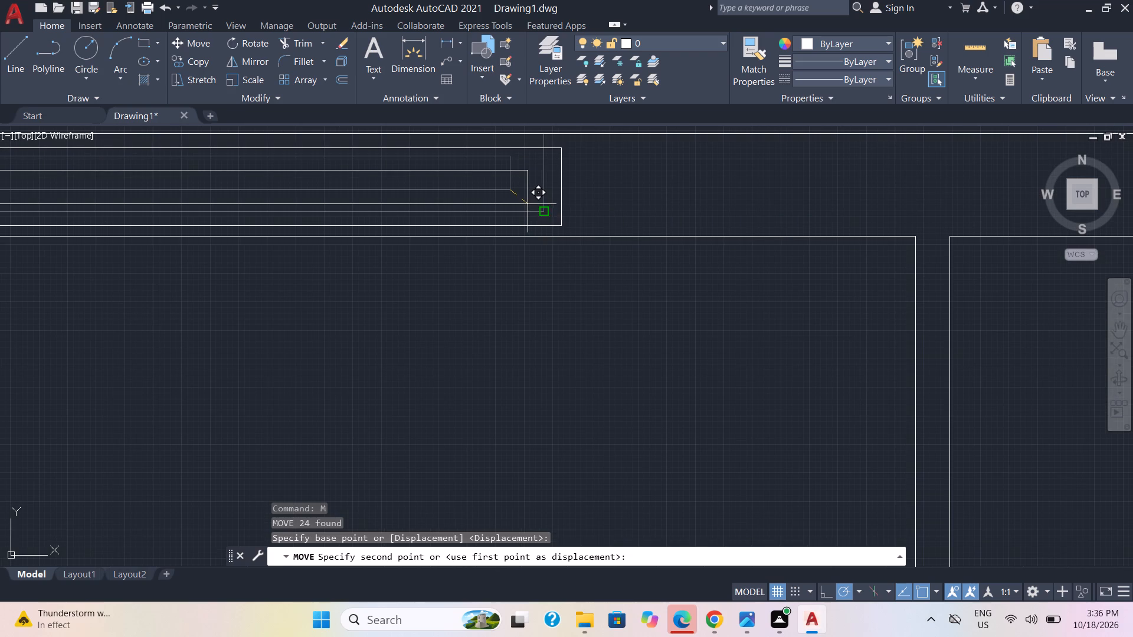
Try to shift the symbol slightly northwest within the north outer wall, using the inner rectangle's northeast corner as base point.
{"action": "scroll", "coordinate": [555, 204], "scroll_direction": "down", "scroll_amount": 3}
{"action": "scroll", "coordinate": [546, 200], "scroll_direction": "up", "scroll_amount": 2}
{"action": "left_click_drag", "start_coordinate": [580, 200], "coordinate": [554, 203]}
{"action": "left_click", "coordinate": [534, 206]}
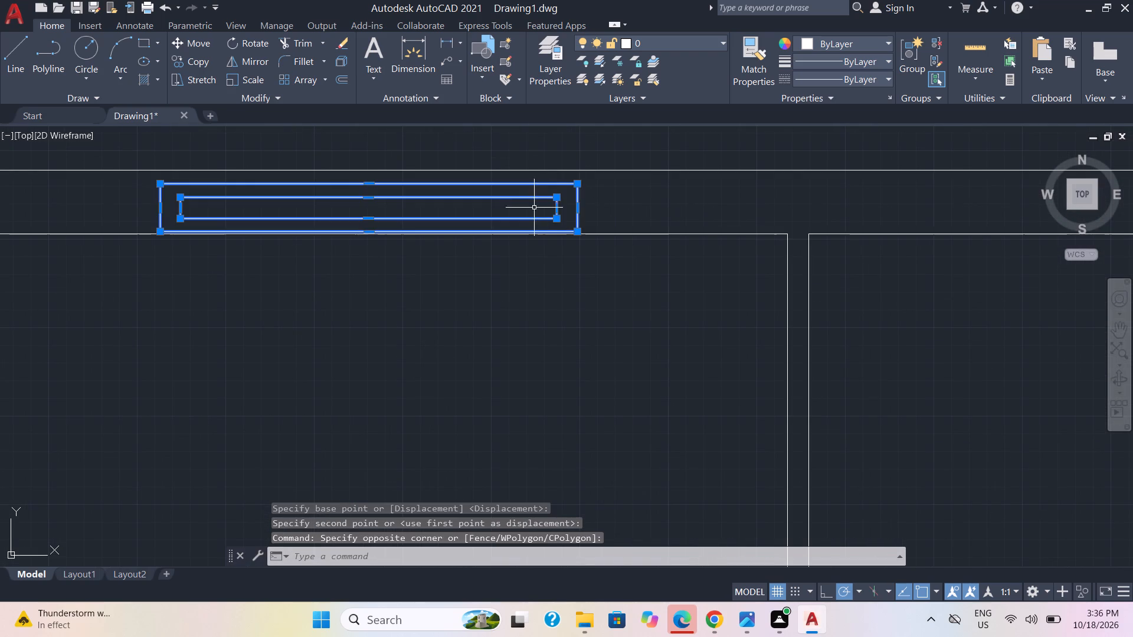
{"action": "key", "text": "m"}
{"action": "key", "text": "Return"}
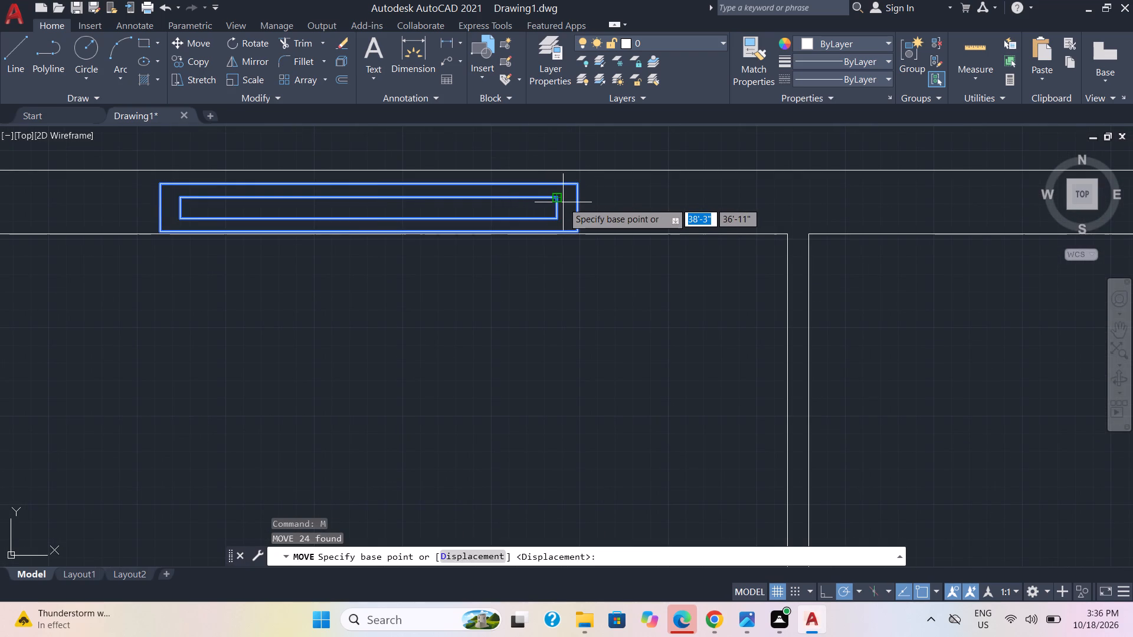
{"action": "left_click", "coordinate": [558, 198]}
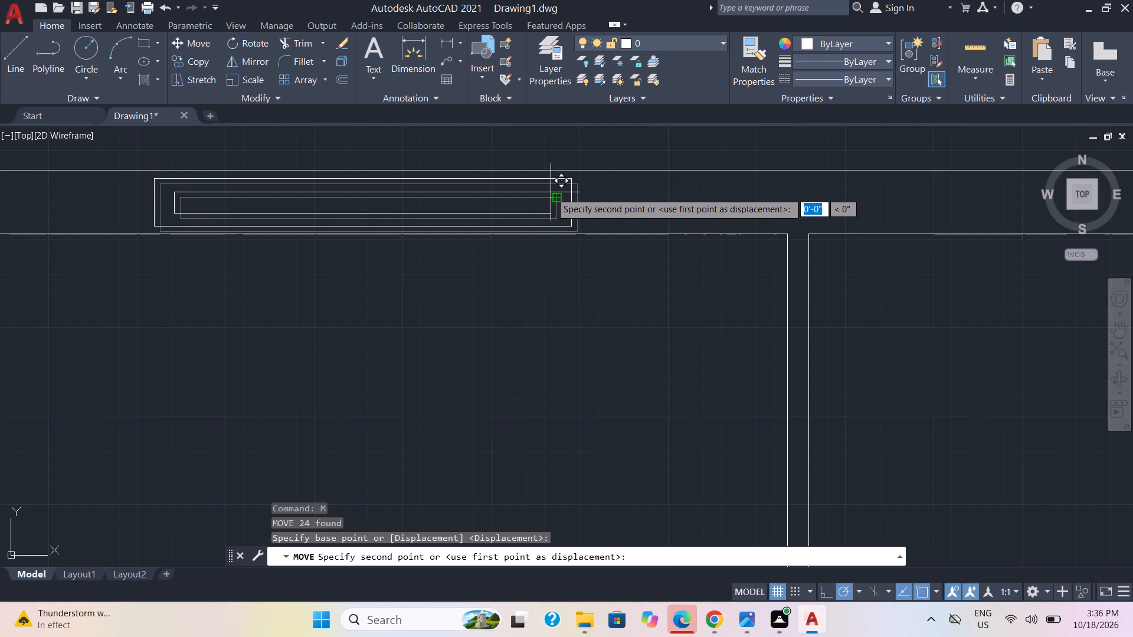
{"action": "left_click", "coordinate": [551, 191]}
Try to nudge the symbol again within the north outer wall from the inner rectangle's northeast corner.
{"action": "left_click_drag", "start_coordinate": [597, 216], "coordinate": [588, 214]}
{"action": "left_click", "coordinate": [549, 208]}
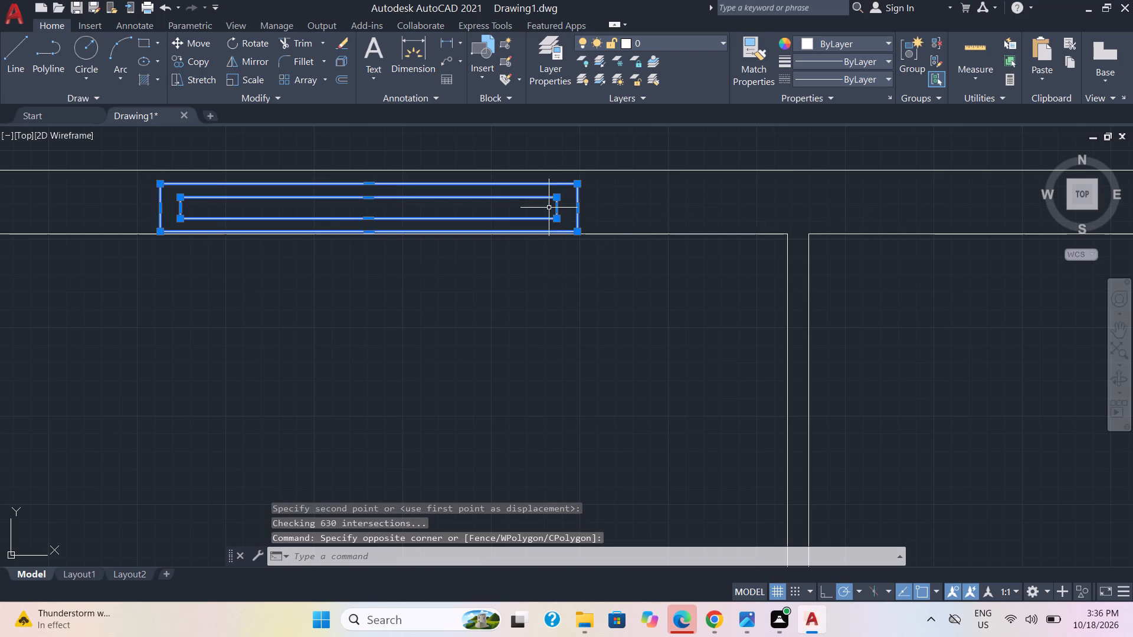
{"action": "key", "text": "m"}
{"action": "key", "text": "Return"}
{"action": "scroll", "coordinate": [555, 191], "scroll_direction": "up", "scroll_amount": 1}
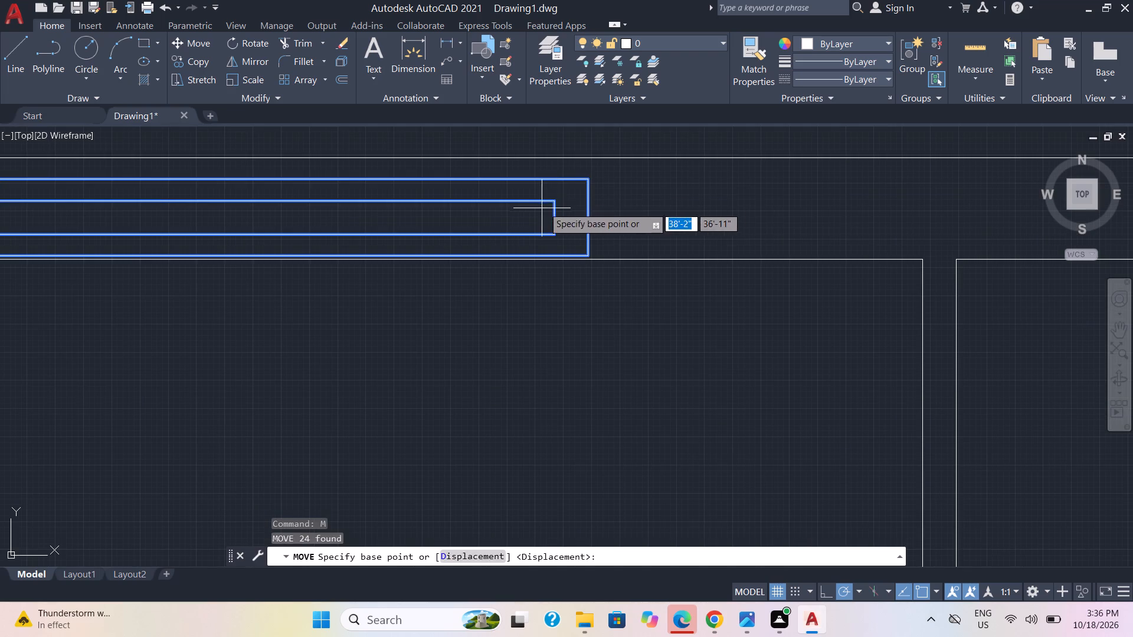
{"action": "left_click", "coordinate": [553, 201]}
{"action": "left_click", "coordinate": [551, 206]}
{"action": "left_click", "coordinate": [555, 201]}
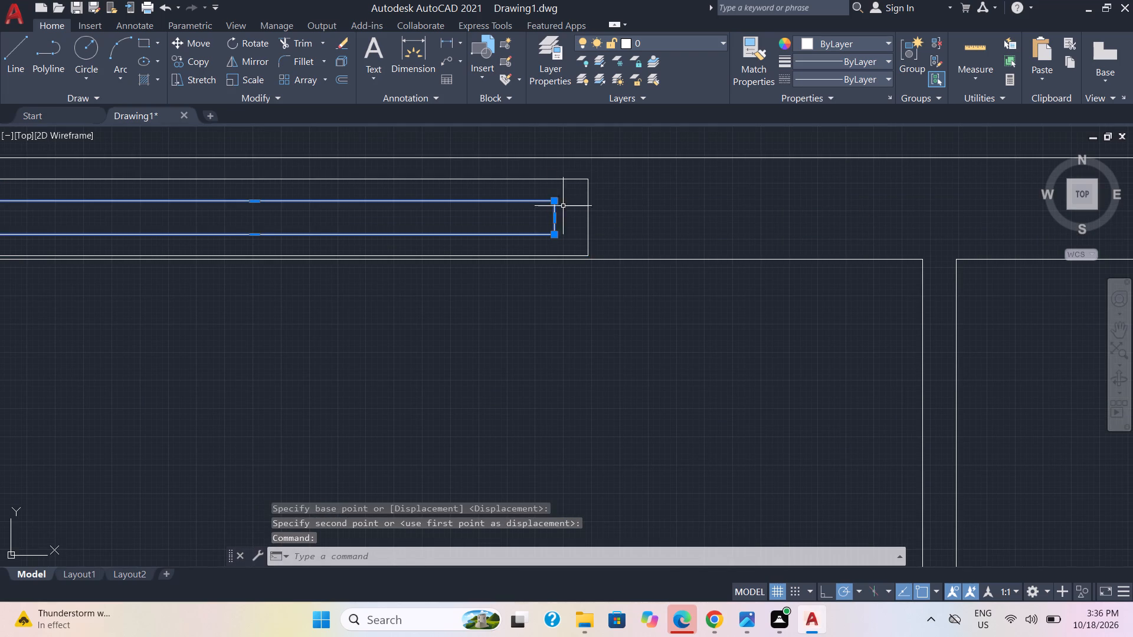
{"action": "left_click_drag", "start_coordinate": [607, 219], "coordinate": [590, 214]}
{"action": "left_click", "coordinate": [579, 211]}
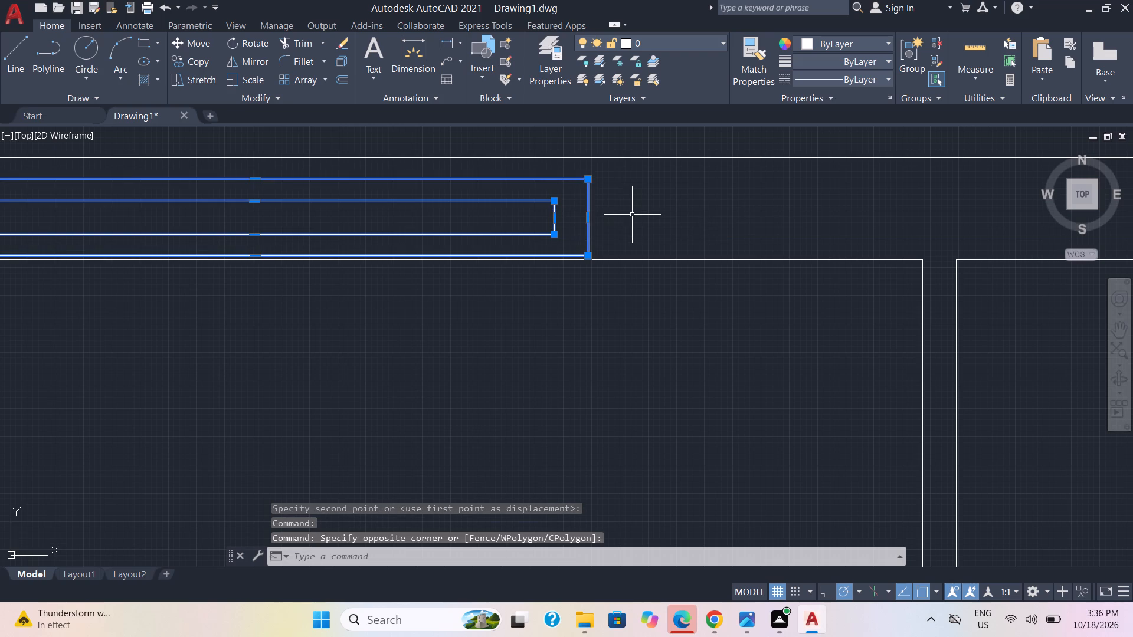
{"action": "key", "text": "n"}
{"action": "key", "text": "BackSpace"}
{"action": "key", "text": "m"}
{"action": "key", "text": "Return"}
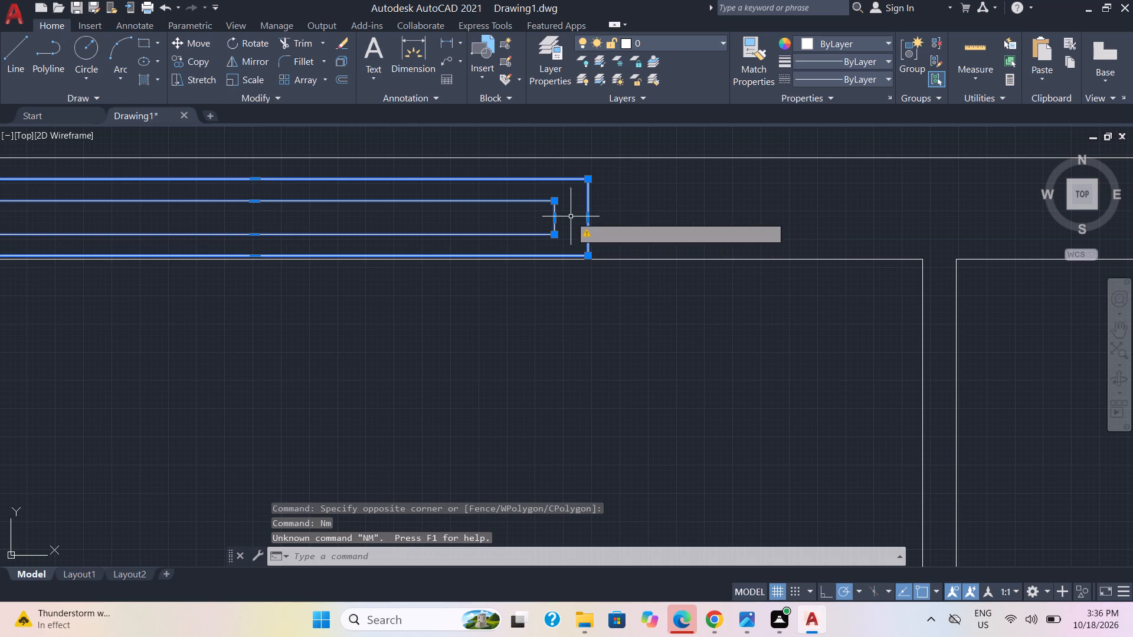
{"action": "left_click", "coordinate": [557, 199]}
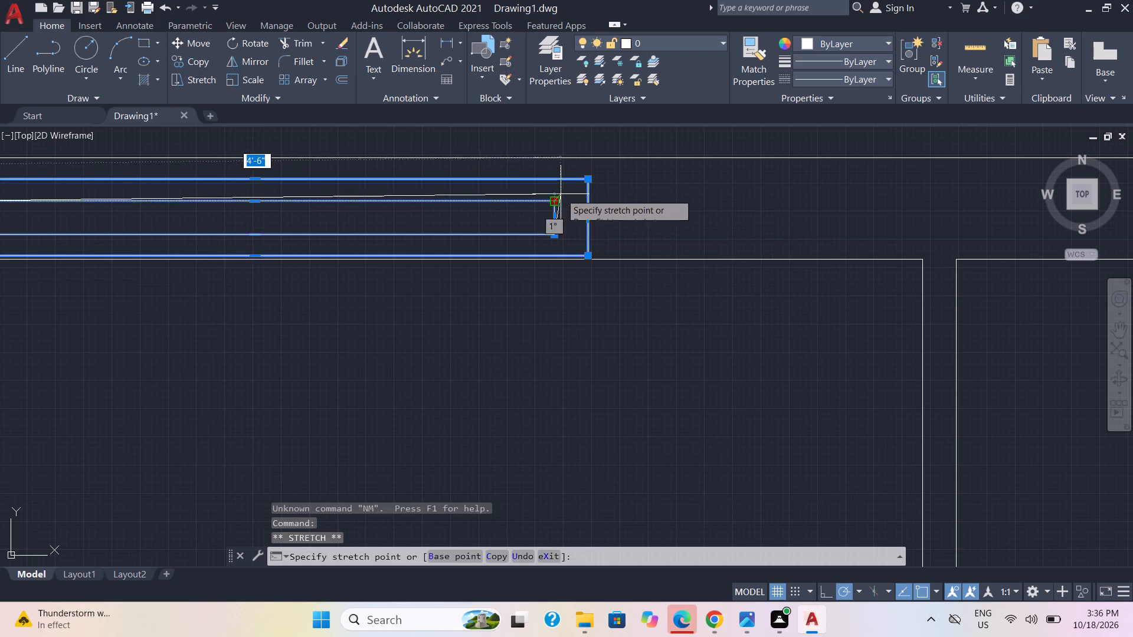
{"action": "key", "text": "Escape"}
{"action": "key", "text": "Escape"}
Move both rectangles of the symbol slightly north so that it sits midway between the north outer wall's two faces.
{"action": "left_click_drag", "start_coordinate": [614, 222], "coordinate": [602, 222]}
{"action": "left_click", "coordinate": [541, 212]}
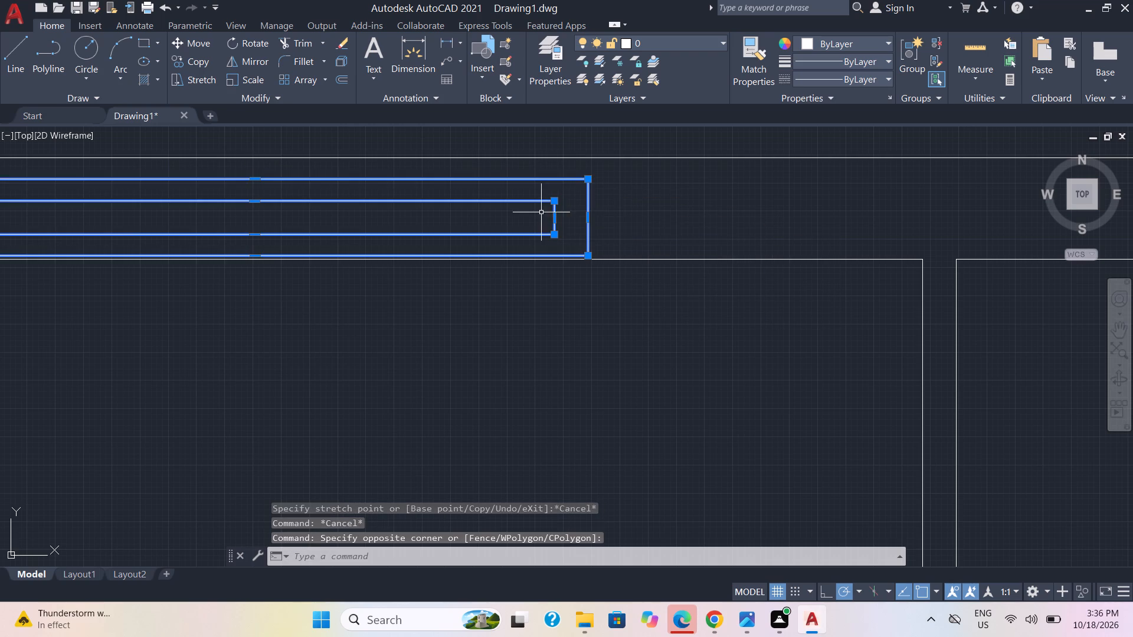
{"action": "key", "text": "m"}
{"action": "key", "text": "Return"}
{"action": "left_click", "coordinate": [552, 200]}
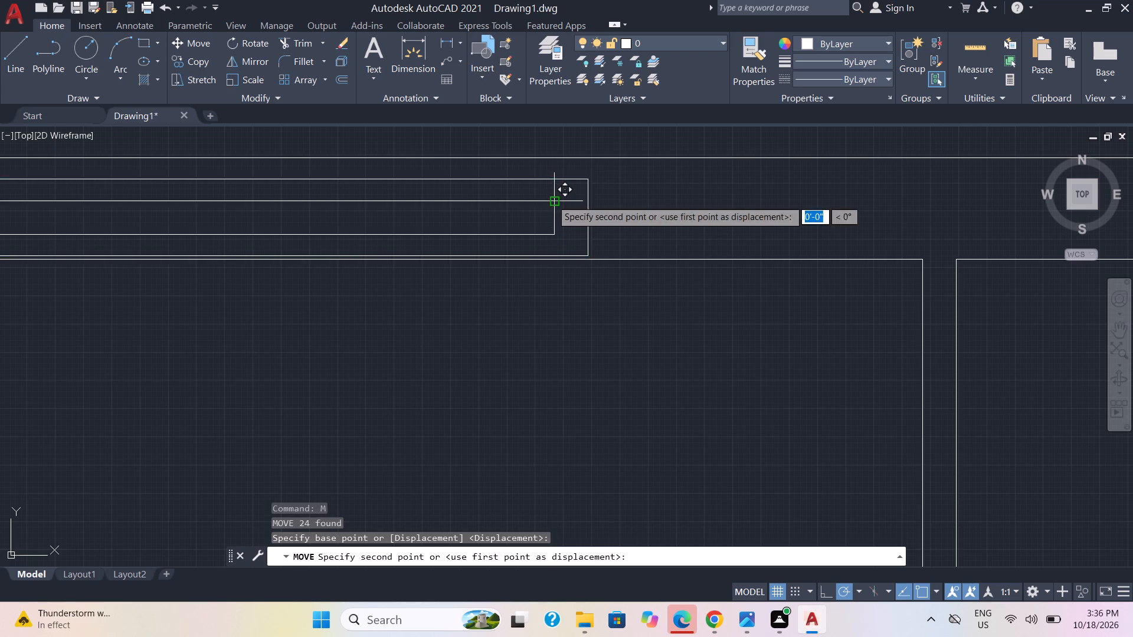
{"action": "left_click", "coordinate": [553, 192]}
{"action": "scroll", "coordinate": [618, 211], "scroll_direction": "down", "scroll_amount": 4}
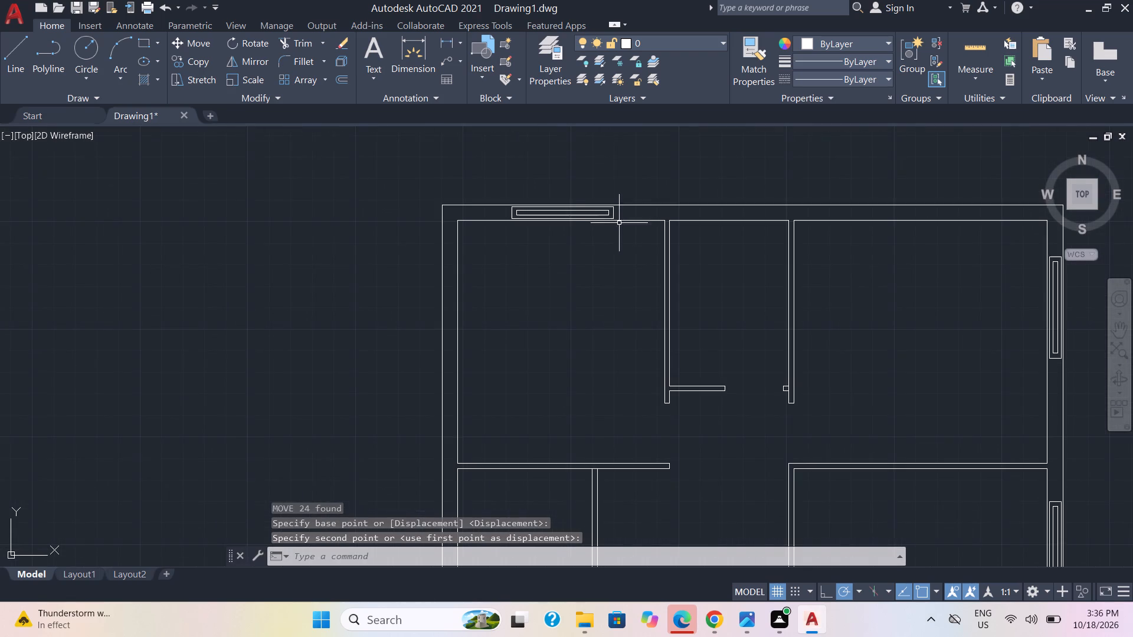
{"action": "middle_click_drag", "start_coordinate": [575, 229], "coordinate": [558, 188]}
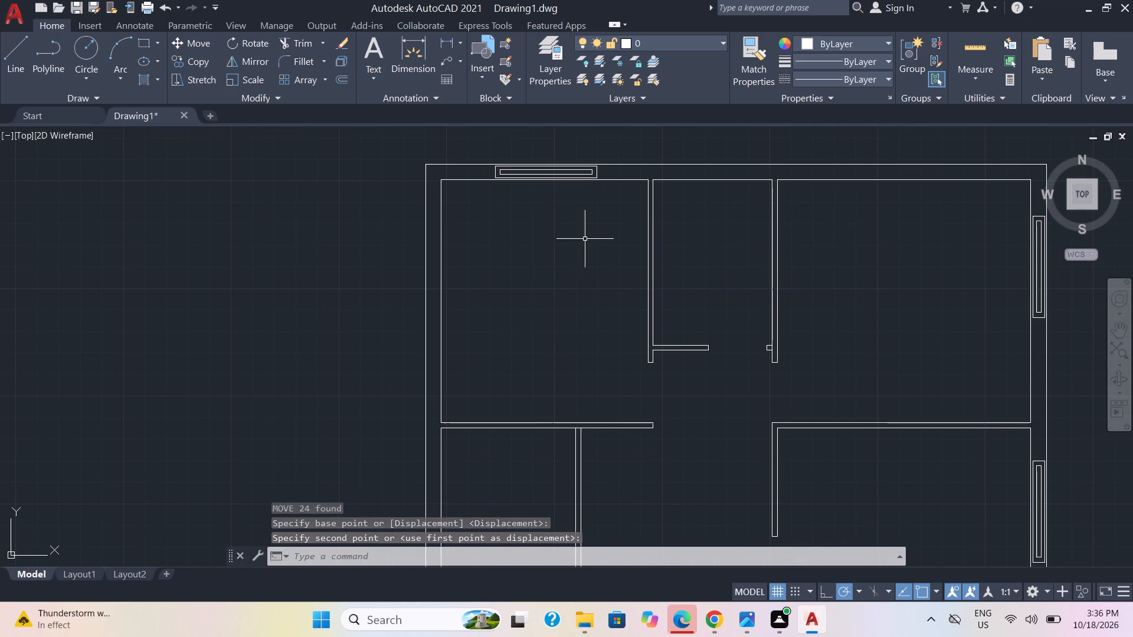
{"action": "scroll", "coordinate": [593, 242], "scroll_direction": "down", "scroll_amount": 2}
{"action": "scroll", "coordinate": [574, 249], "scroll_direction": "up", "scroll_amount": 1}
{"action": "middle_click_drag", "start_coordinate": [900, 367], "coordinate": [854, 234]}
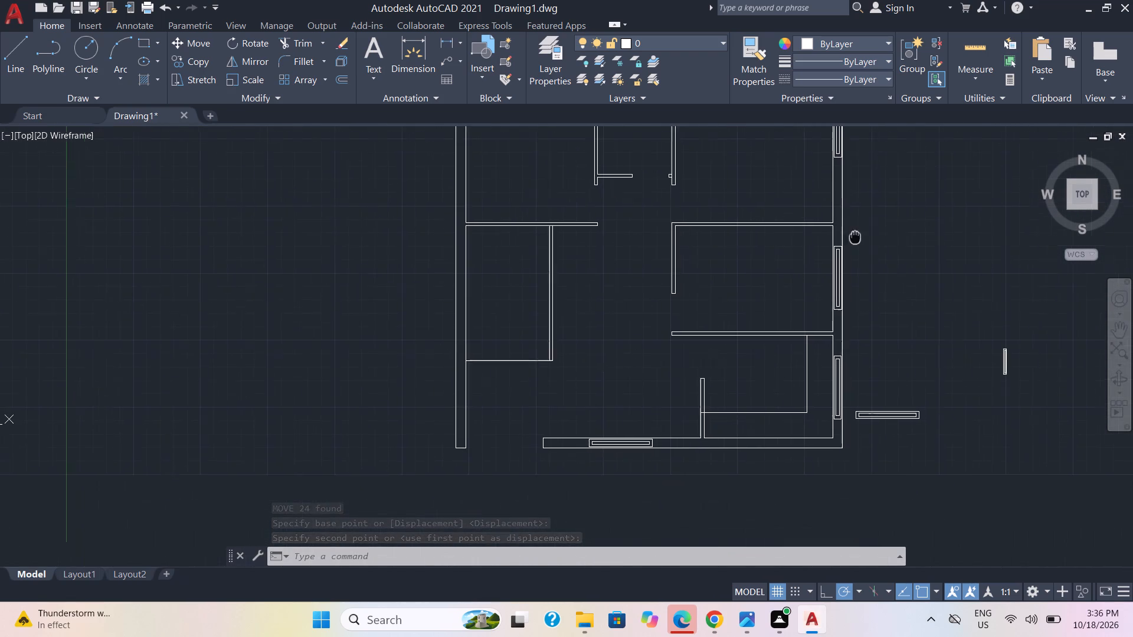
Rotate the spare horizontal nested-rectangle symbol outside the southeast of the plan to vertical, 90° about its outer rectangle's southeast corner.
{"action": "middle_click_drag", "start_coordinate": [854, 234], "coordinate": [853, 231]}
{"action": "scroll", "coordinate": [1040, 378], "scroll_direction": "up", "scroll_amount": 3}
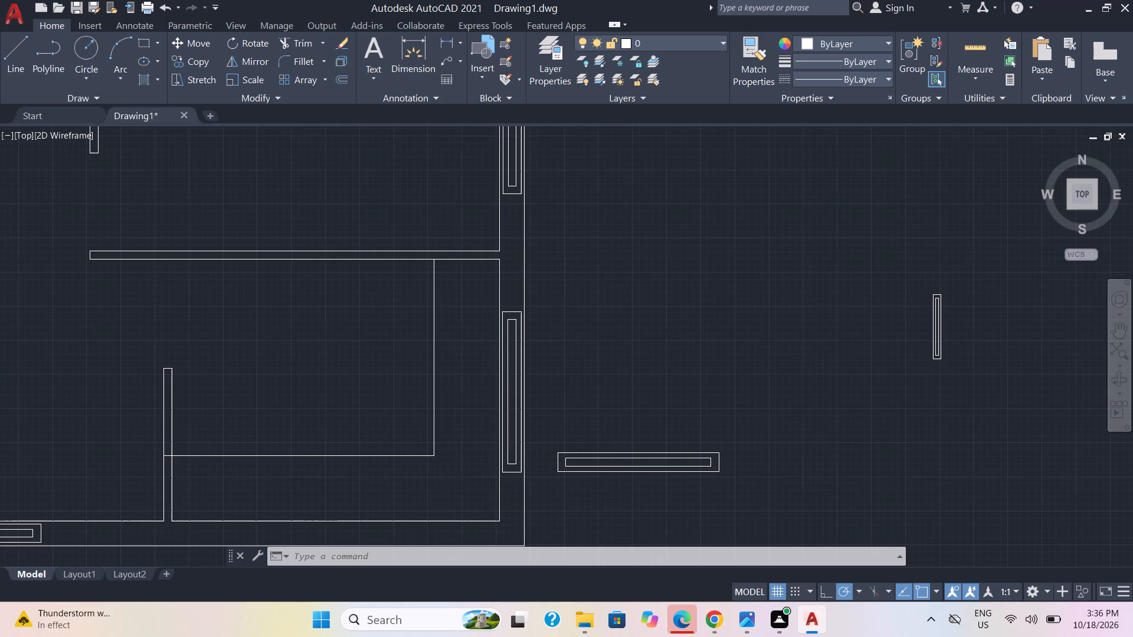
{"action": "middle_click_drag", "start_coordinate": [597, 491], "coordinate": [699, 385]}
{"action": "left_click_drag", "start_coordinate": [634, 492], "coordinate": [627, 487]}
{"action": "left_click", "coordinate": [525, 343]}
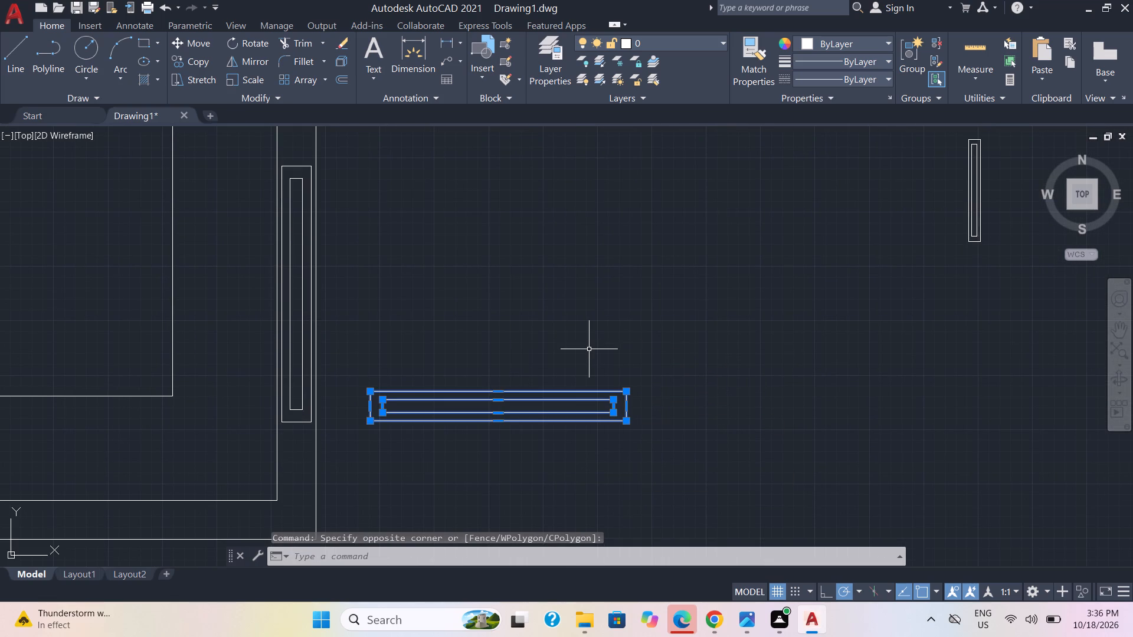
{"action": "type", "text": "ro"}
{"action": "key", "text": "Return"}
{"action": "left_click", "coordinate": [626, 415]}
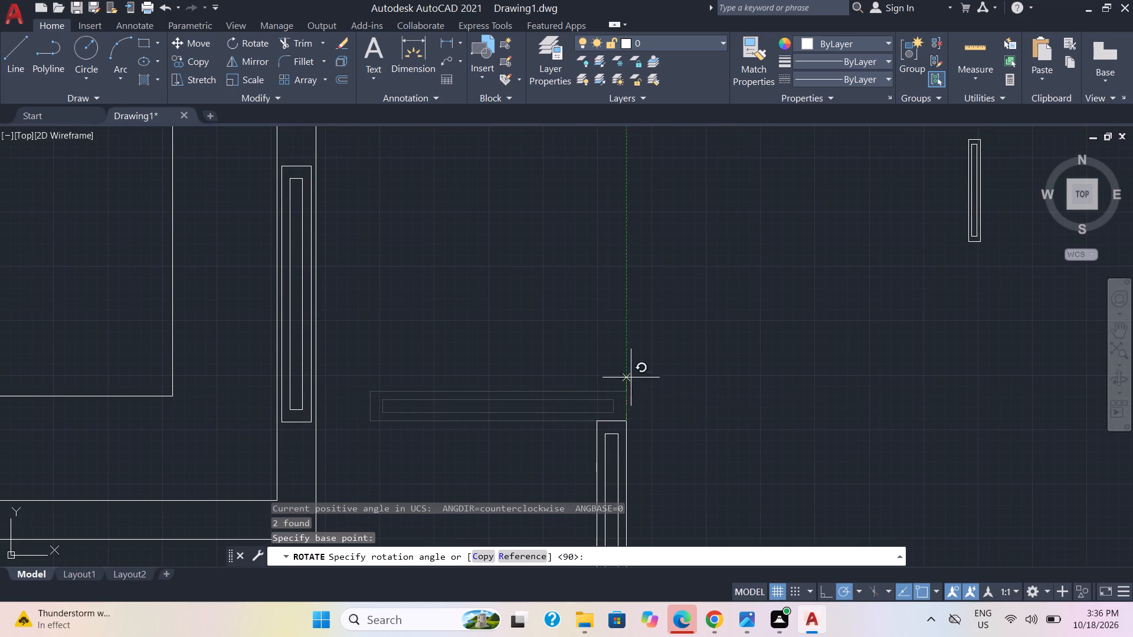
{"action": "left_click", "coordinate": [621, 350]}
{"action": "scroll", "coordinate": [634, 446], "scroll_direction": "up", "scroll_amount": 1}
{"action": "scroll", "coordinate": [634, 447], "scroll_direction": "down", "scroll_amount": 4}
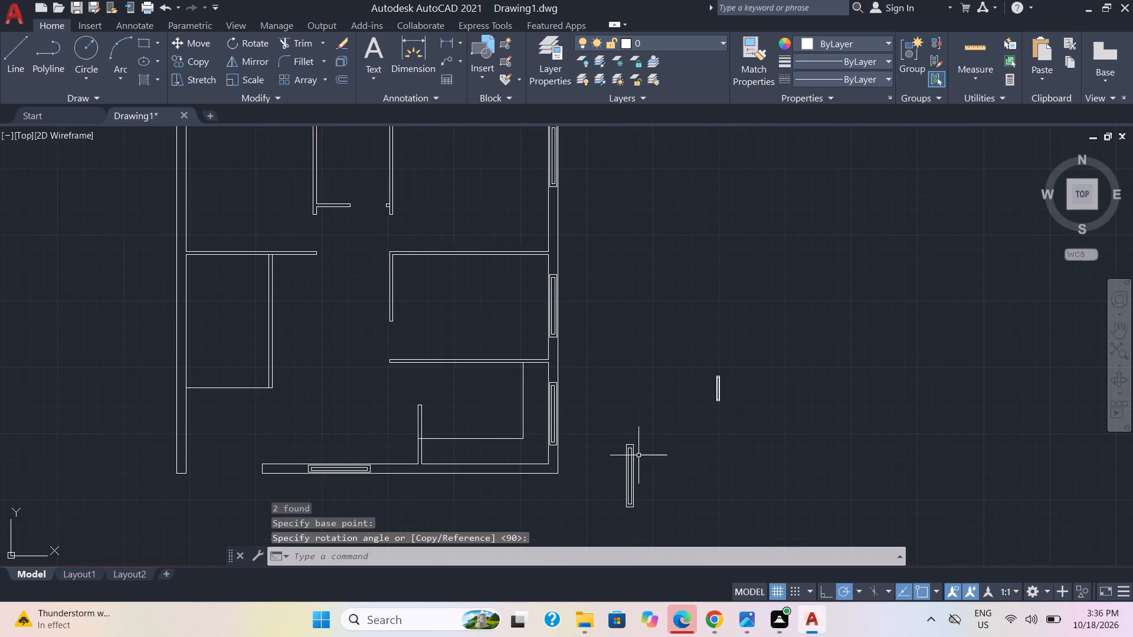
Copy the rotated symbol from its northwest corner to the outer northwest corner of the house, along the west outer wall.
{"action": "middle_click_drag", "start_coordinate": [649, 441], "coordinate": [681, 357]}
{"action": "left_click_drag", "start_coordinate": [733, 455], "coordinate": [728, 441]}
{"action": "left_click", "coordinate": [638, 392]}
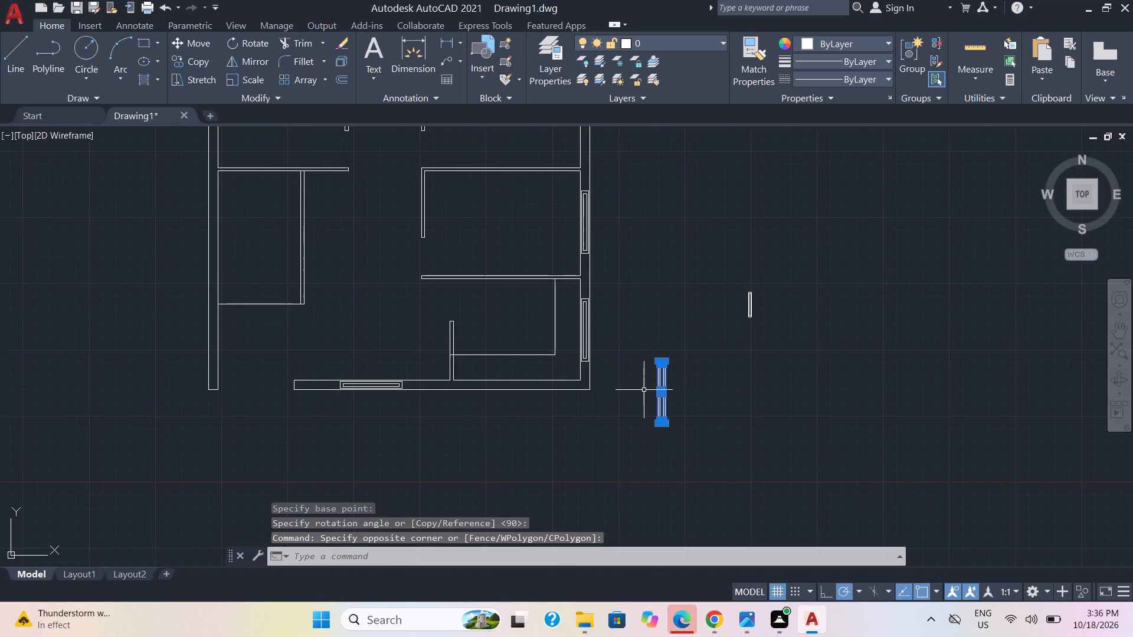
{"action": "key", "text": "m"}
{"action": "key", "text": "BackSpace"}
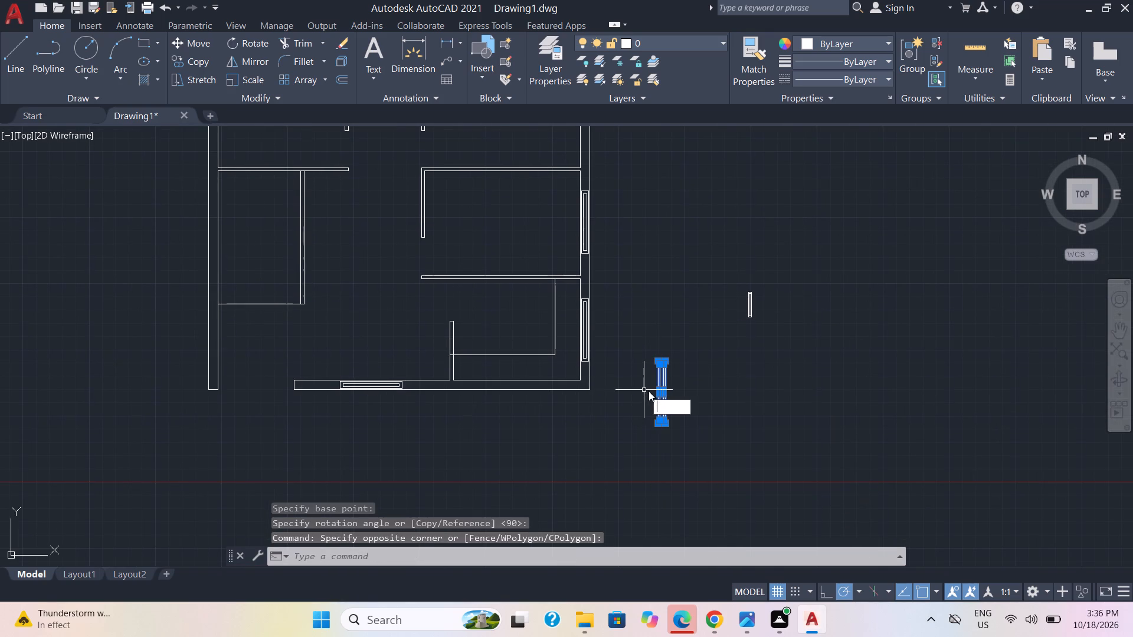
{"action": "type", "text": "co"}
{"action": "key", "text": "Return"}
{"action": "left_click", "coordinate": [651, 392]}
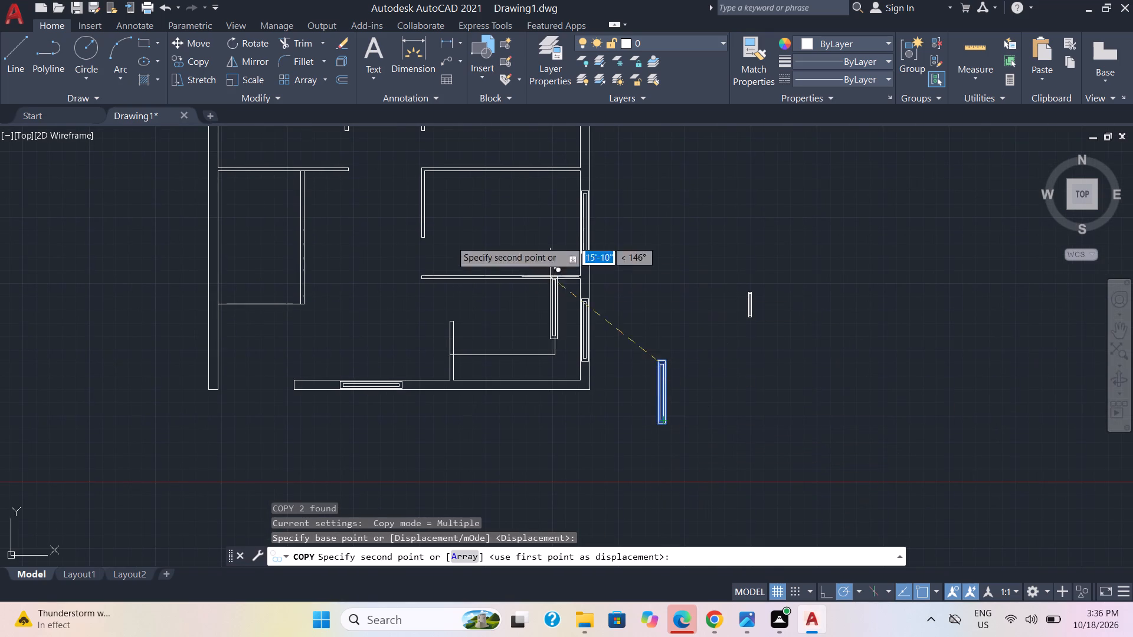
{"action": "middle_click_drag", "start_coordinate": [216, 183], "coordinate": [300, 368]}
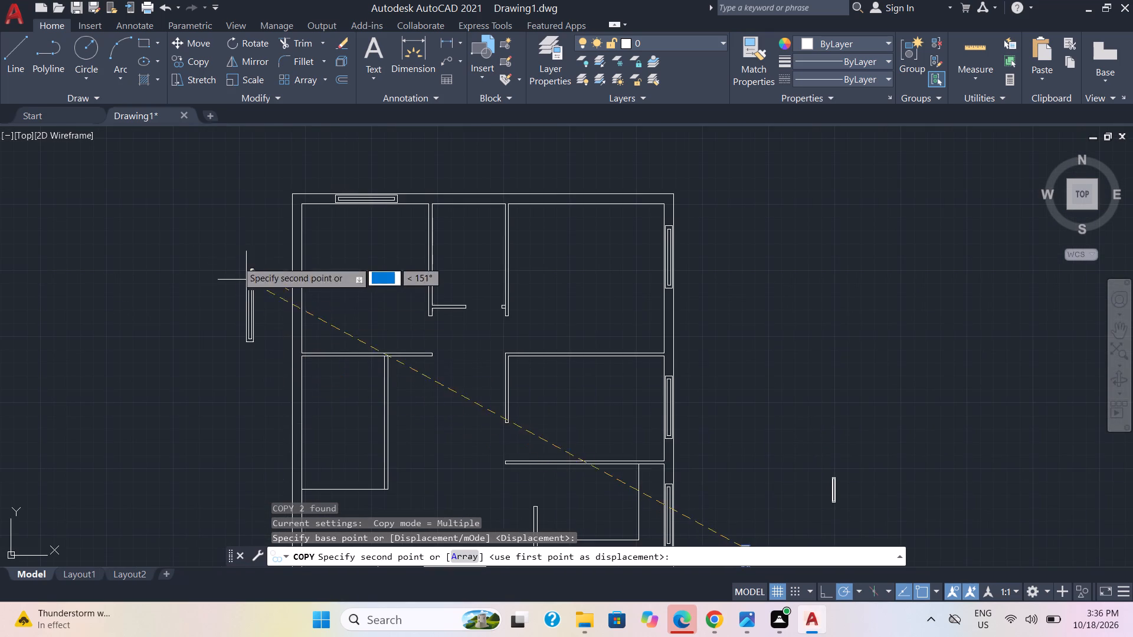
{"action": "scroll", "coordinate": [296, 254], "scroll_direction": "up", "scroll_amount": 2}
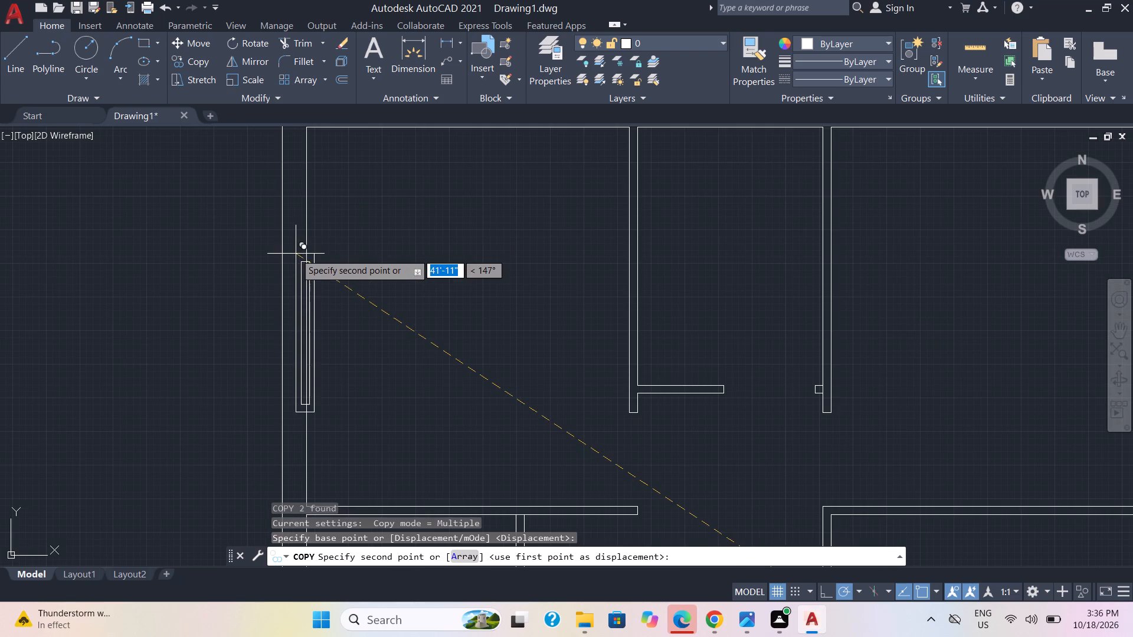
{"action": "left_click", "coordinate": [286, 242]}
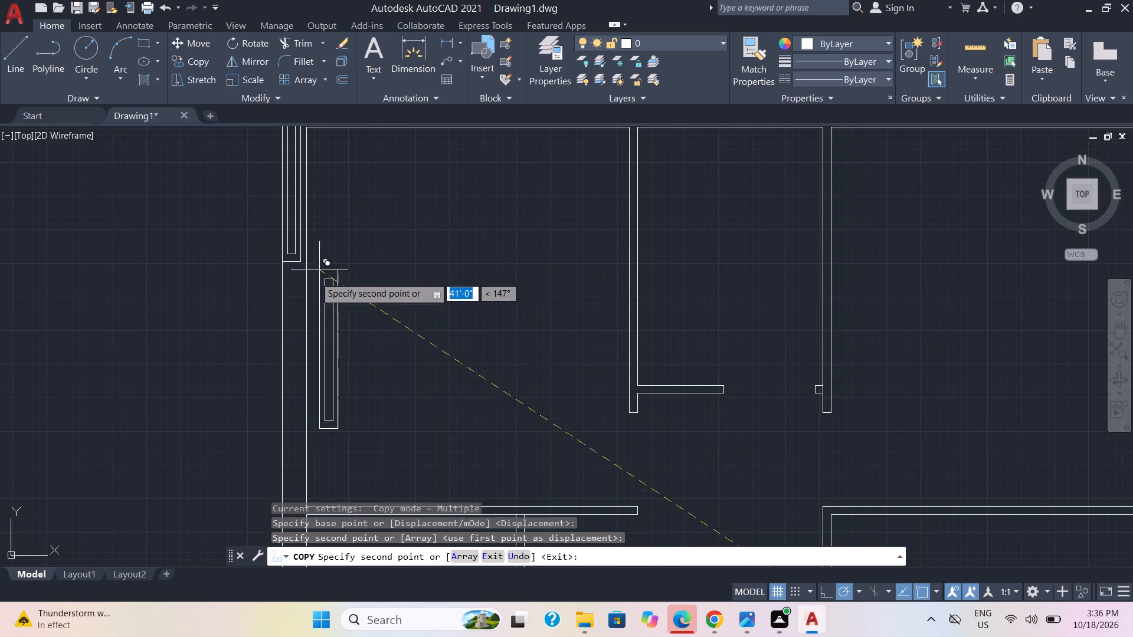
{"action": "scroll", "coordinate": [428, 248], "scroll_direction": "down", "scroll_amount": 1}
{"action": "key", "text": "Escape"}
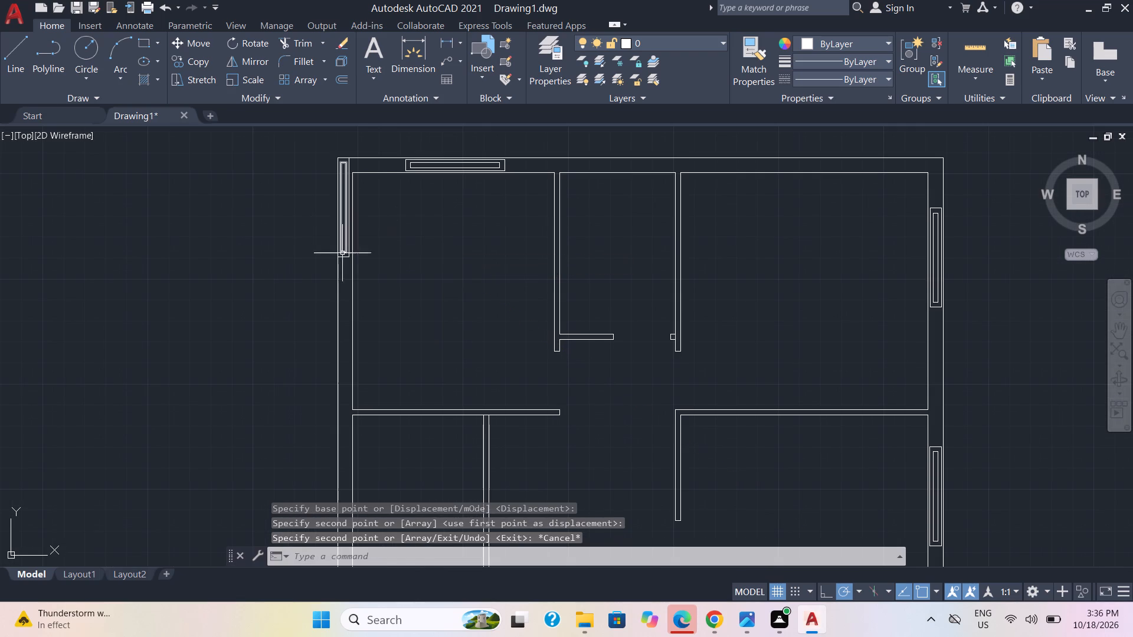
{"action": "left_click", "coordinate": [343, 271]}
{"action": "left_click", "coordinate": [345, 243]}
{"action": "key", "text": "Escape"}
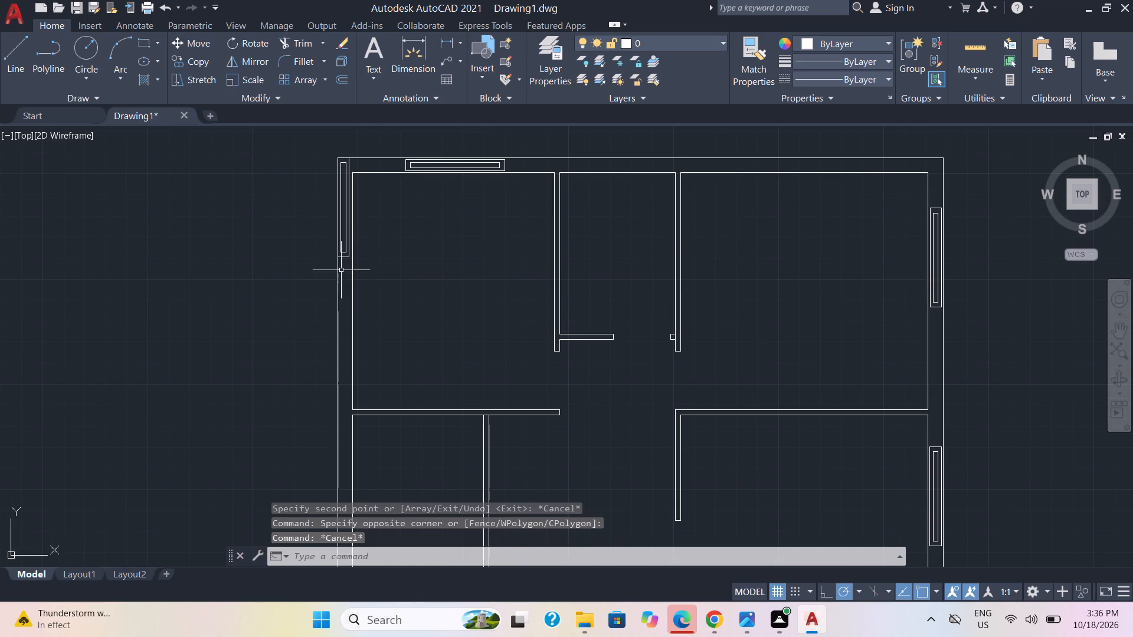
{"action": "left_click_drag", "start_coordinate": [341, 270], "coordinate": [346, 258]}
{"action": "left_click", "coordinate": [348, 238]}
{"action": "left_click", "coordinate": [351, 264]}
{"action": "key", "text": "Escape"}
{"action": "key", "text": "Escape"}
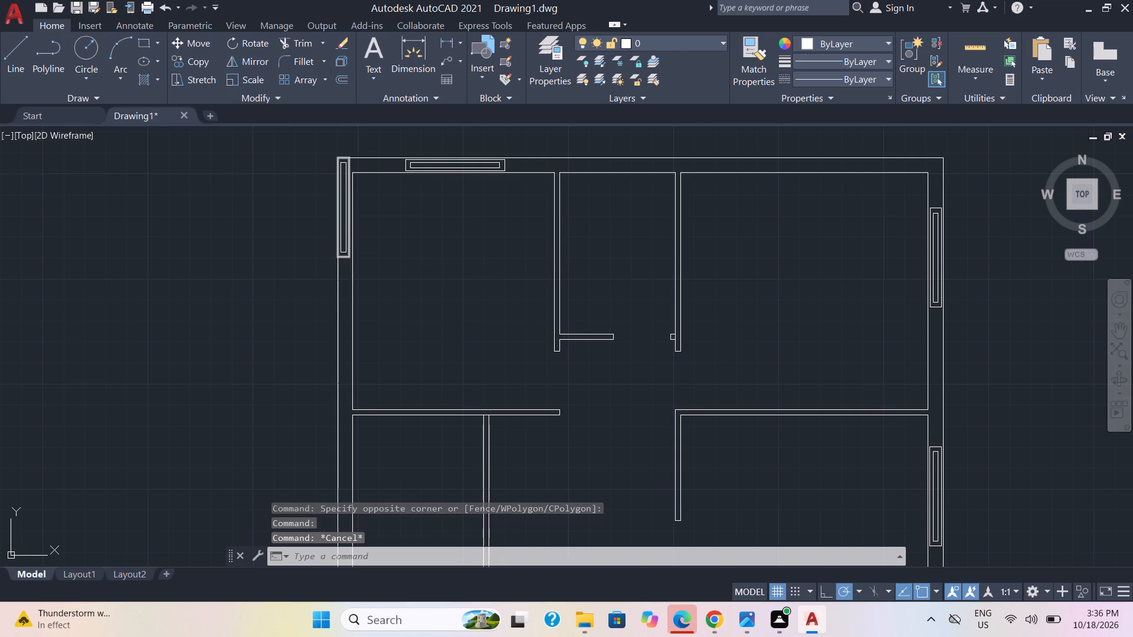
Move the copied symbol about 1'-8" south and slightly east so it sits midway between the west outer wall's faces.
{"action": "scroll", "coordinate": [350, 262], "scroll_direction": "up", "scroll_amount": 3}
{"action": "left_click", "coordinate": [328, 248]}
{"action": "left_click", "coordinate": [320, 222]}
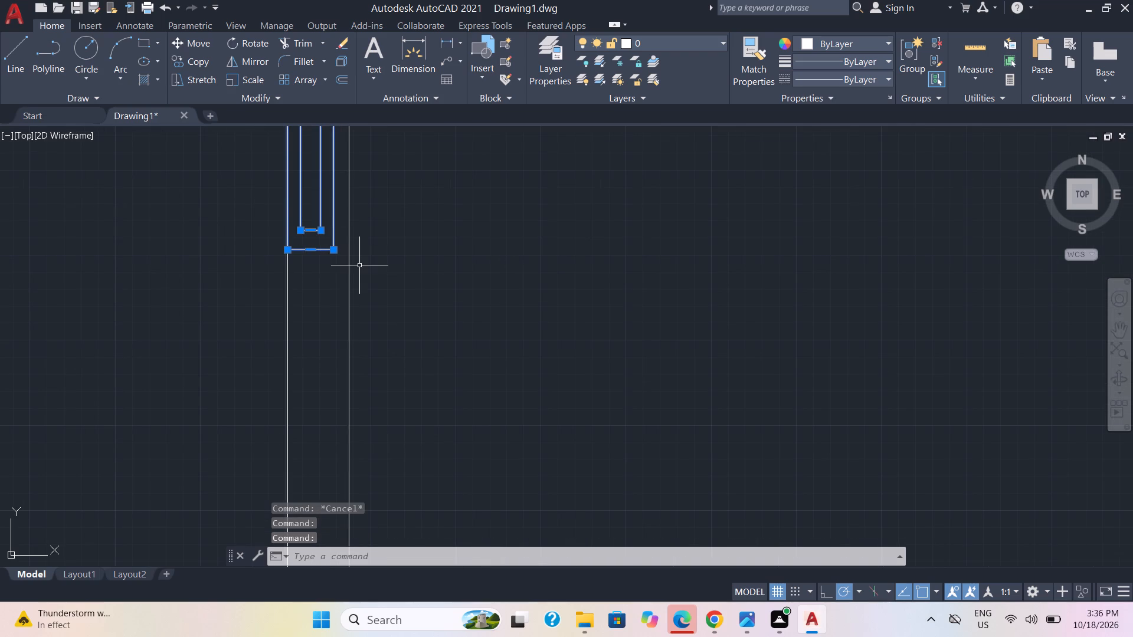
{"action": "key", "text": "m"}
{"action": "key", "text": "Return"}
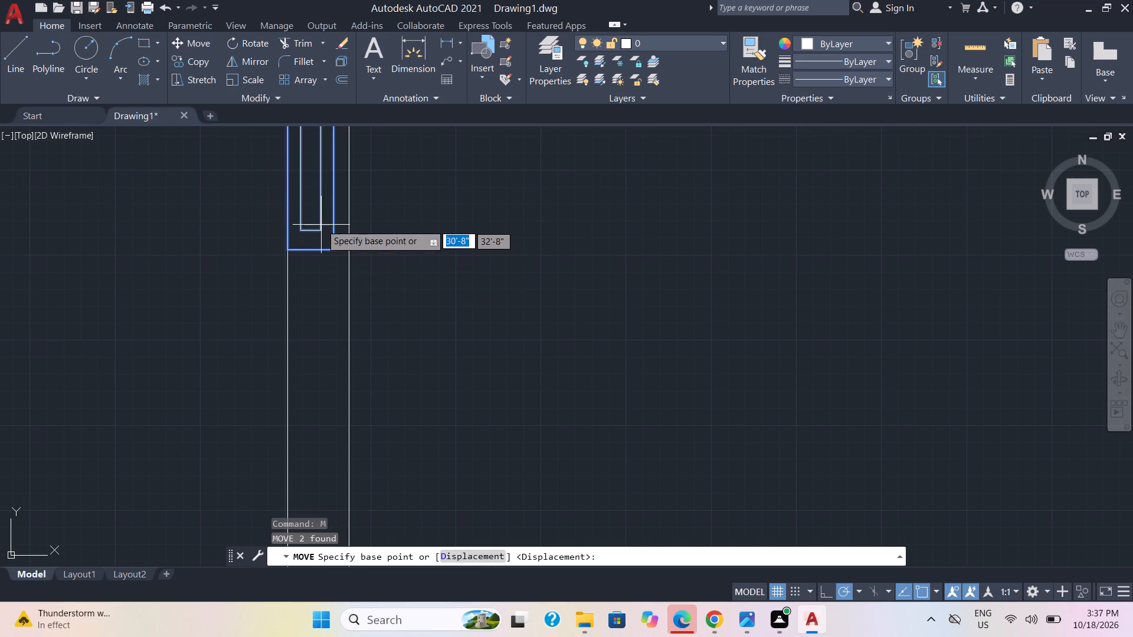
{"action": "left_click", "coordinate": [320, 224]}
{"action": "scroll", "coordinate": [329, 364], "scroll_direction": "up", "scroll_amount": 1}
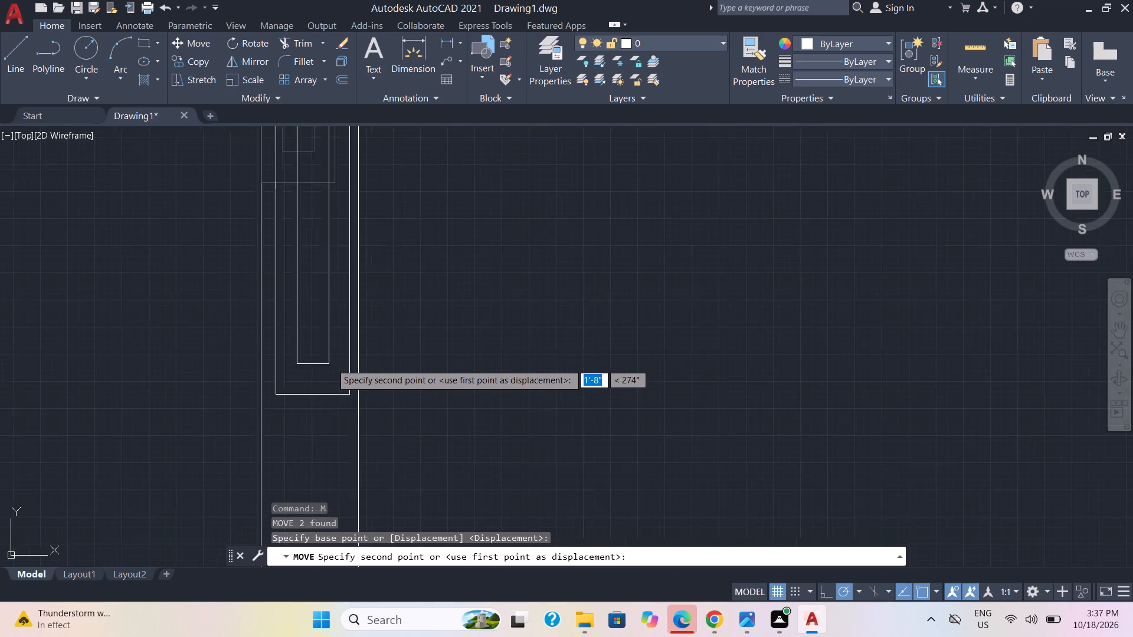
{"action": "scroll", "coordinate": [332, 363], "scroll_direction": "up", "scroll_amount": 1}
{"action": "left_click", "coordinate": [320, 395]}
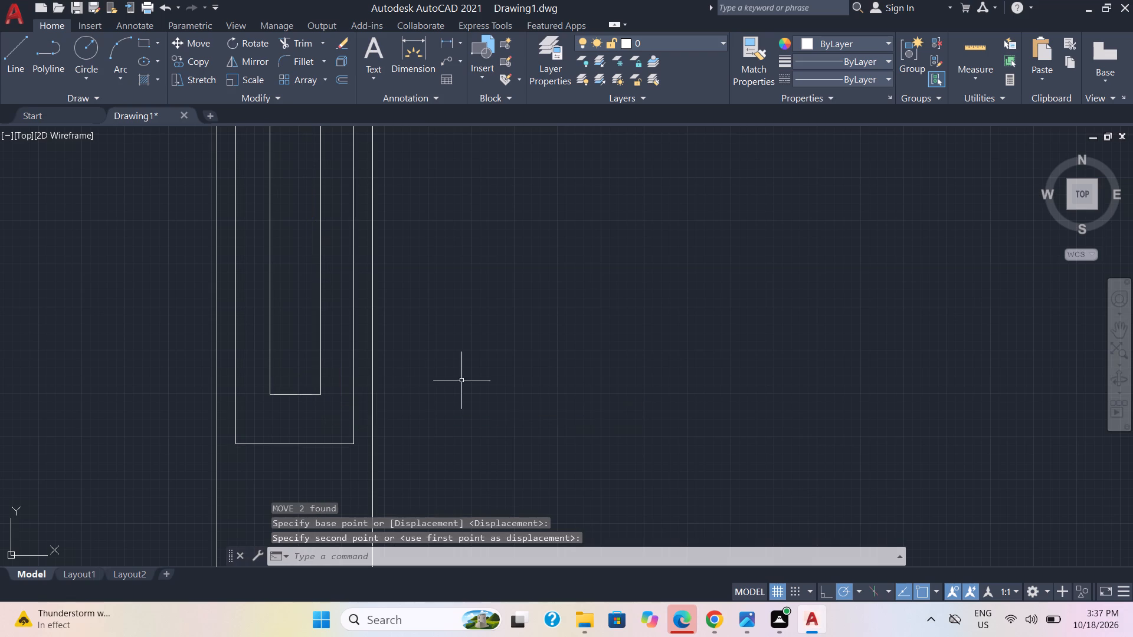
Move the west wall symbol about another 1'-4" straight south within the wall, using the inner rectangle's southwest corner as base point.
{"action": "scroll", "coordinate": [468, 367], "scroll_direction": "down", "scroll_amount": 7}
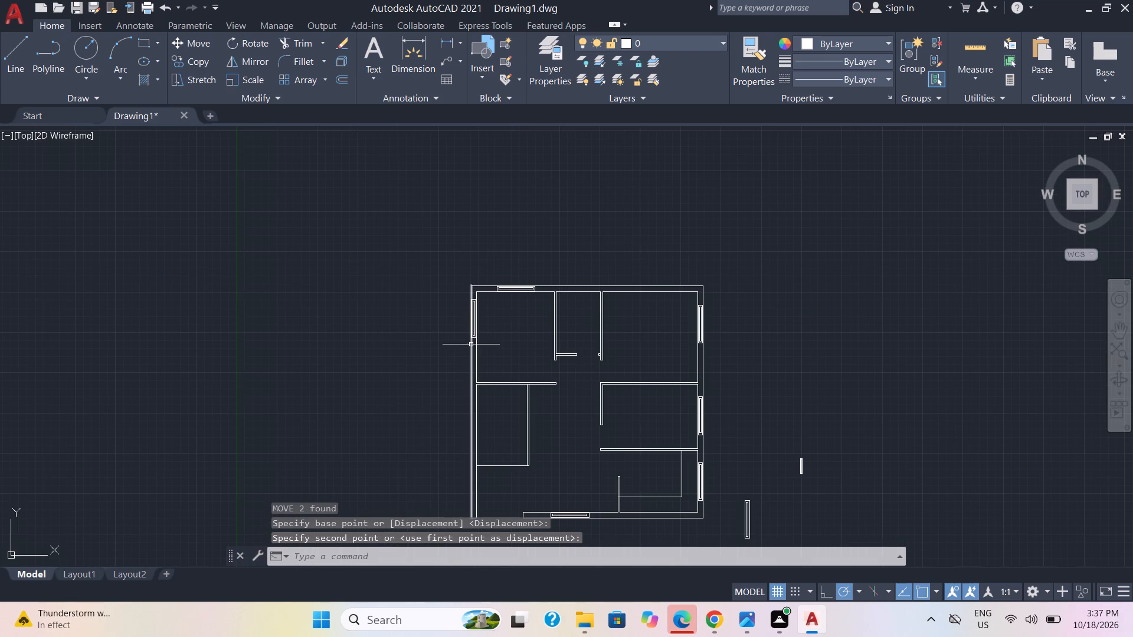
{"action": "scroll", "coordinate": [470, 327], "scroll_direction": "up", "scroll_amount": 3}
{"action": "scroll", "coordinate": [504, 353], "scroll_direction": "down", "scroll_amount": 1}
{"action": "scroll", "coordinate": [505, 333], "scroll_direction": "up", "scroll_amount": 2}
{"action": "left_click_drag", "start_coordinate": [449, 430], "coordinate": [448, 422]}
{"action": "left_click", "coordinate": [441, 392]}
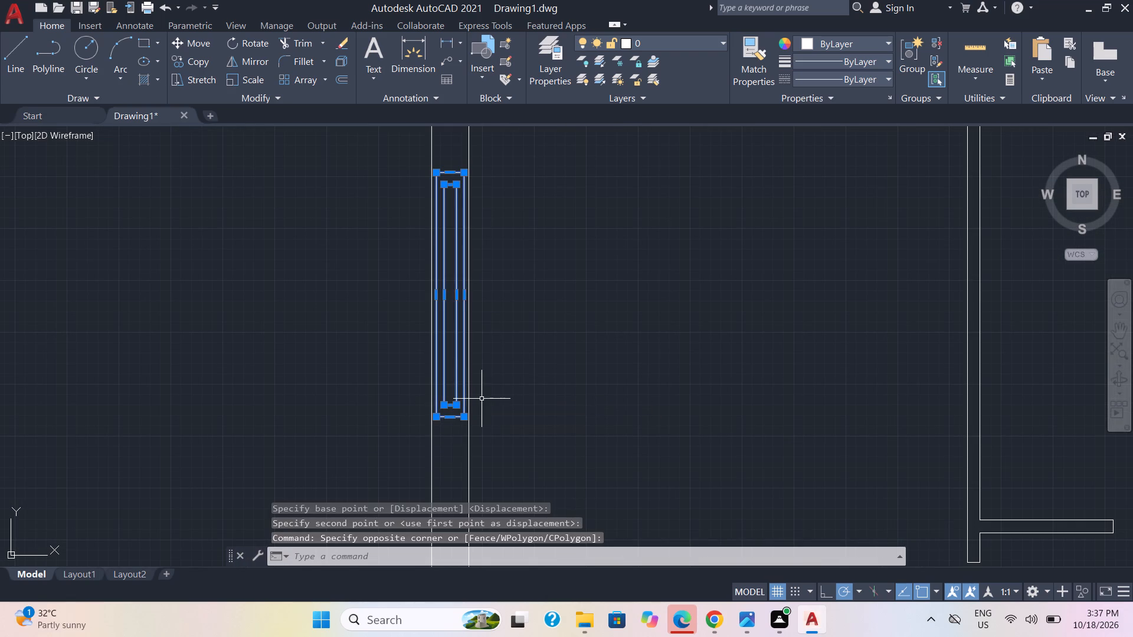
{"action": "key", "text": "m"}
{"action": "key", "text": "Return"}
{"action": "scroll", "coordinate": [441, 396], "scroll_direction": "up", "scroll_amount": 1}
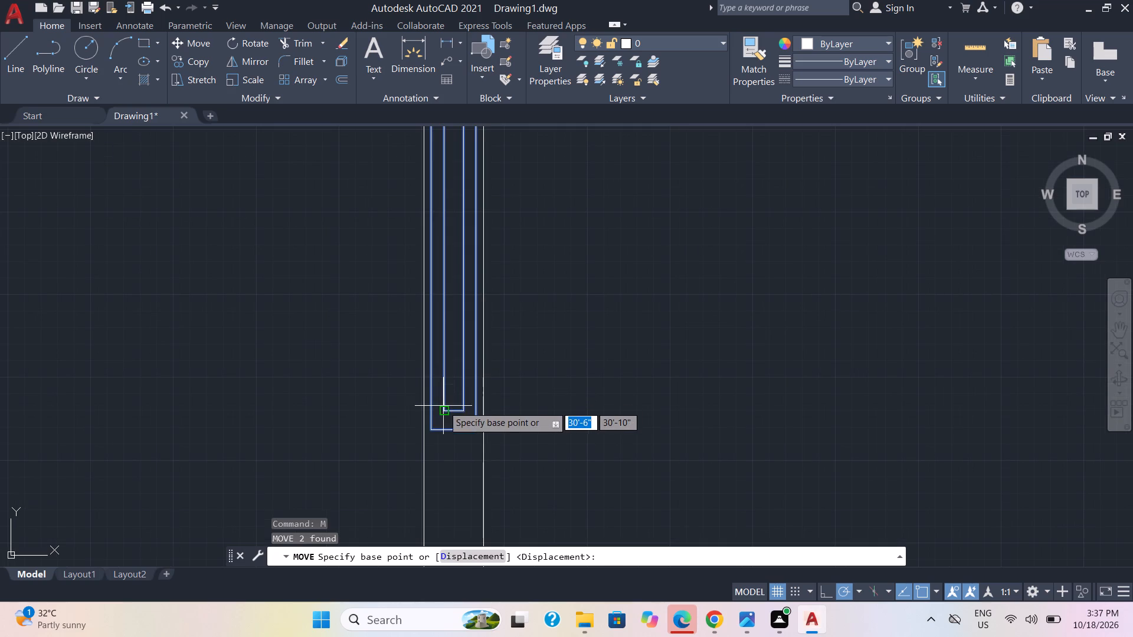
{"action": "left_click", "coordinate": [444, 408]}
{"action": "scroll", "coordinate": [443, 454], "scroll_direction": "down", "scroll_amount": 2}
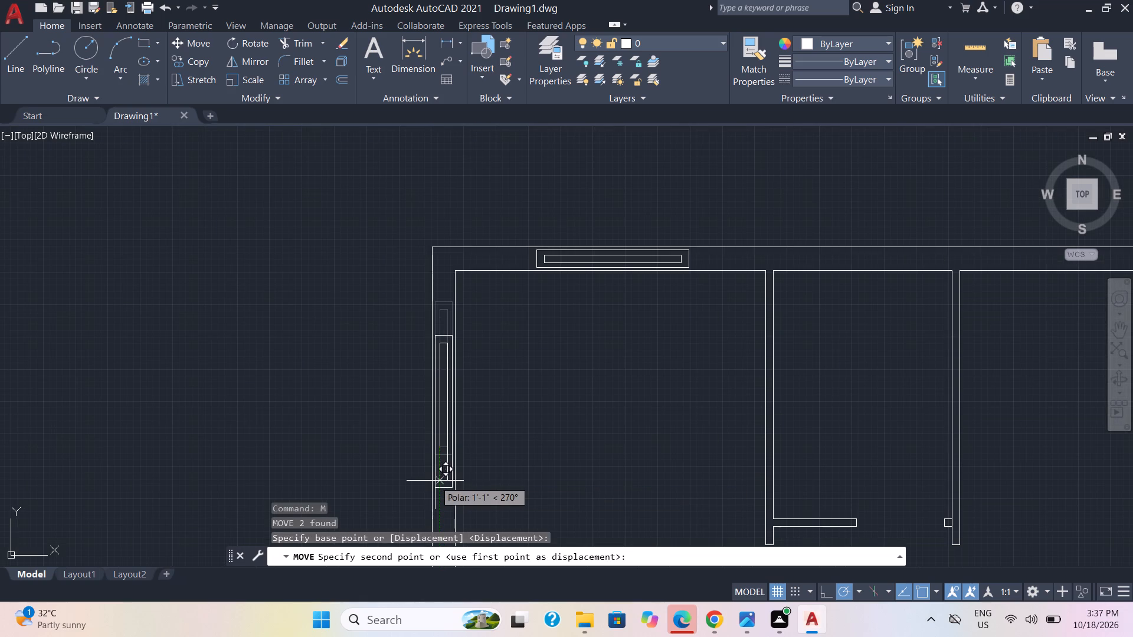
{"action": "middle_click_drag", "start_coordinate": [435, 481], "coordinate": [469, 377]}
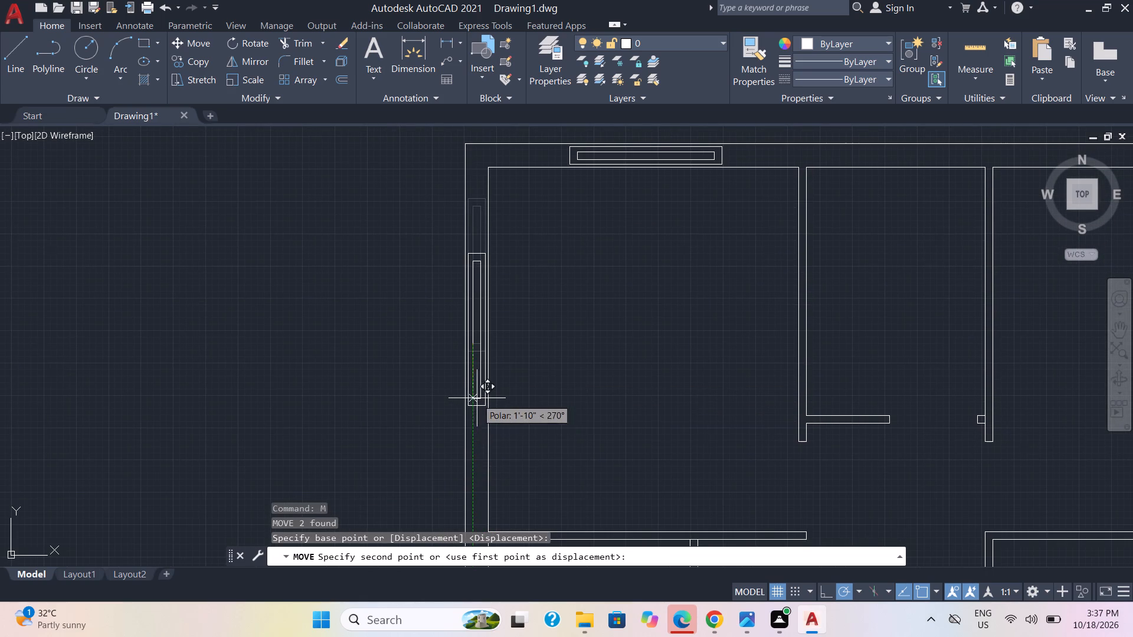
{"action": "scroll", "coordinate": [478, 386], "scroll_direction": "up", "scroll_amount": 1}
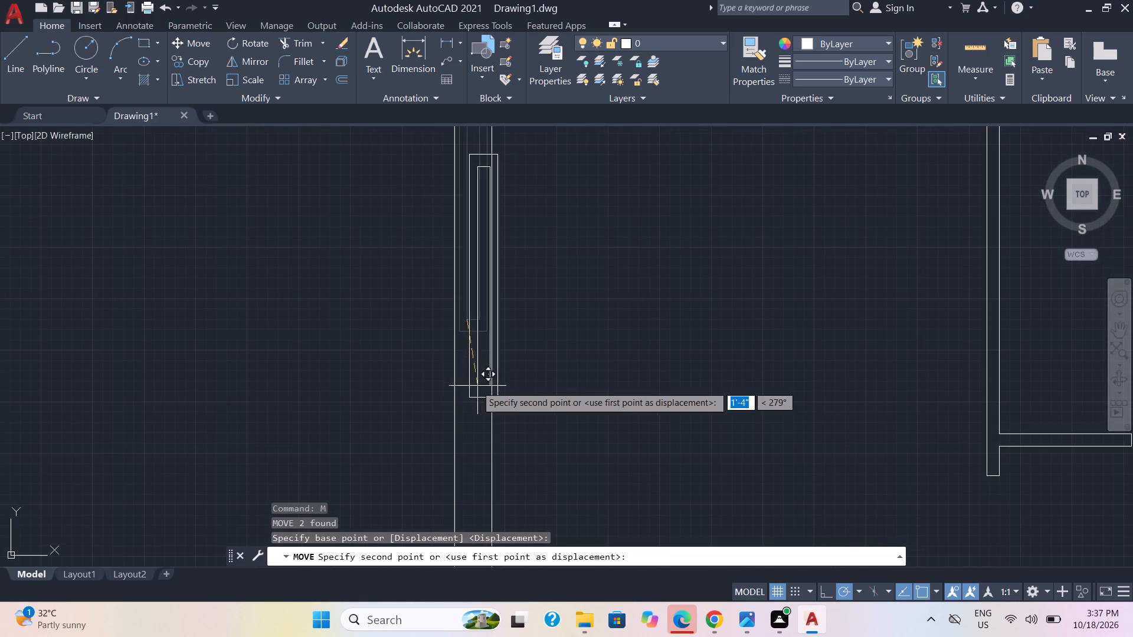
{"action": "left_click", "coordinate": [460, 390]}
{"action": "scroll", "coordinate": [568, 382], "scroll_direction": "down", "scroll_amount": 4}
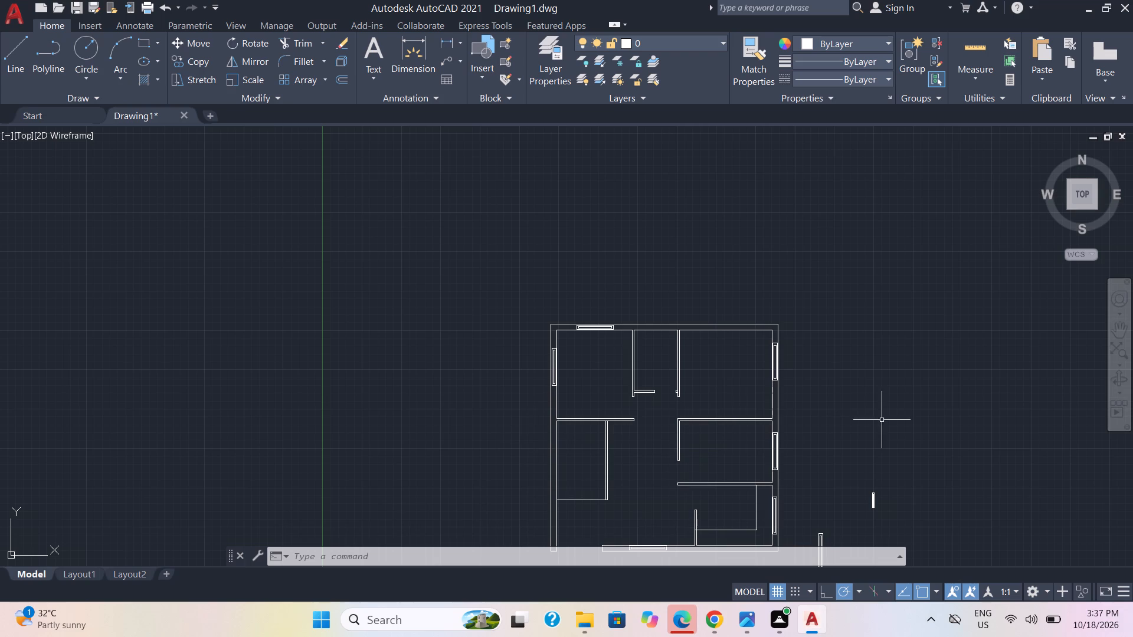
Draw a circle with a 3' radius in the empty space east of the house plan.
{"action": "middle_click_drag", "start_coordinate": [899, 390], "coordinate": [742, 223]}
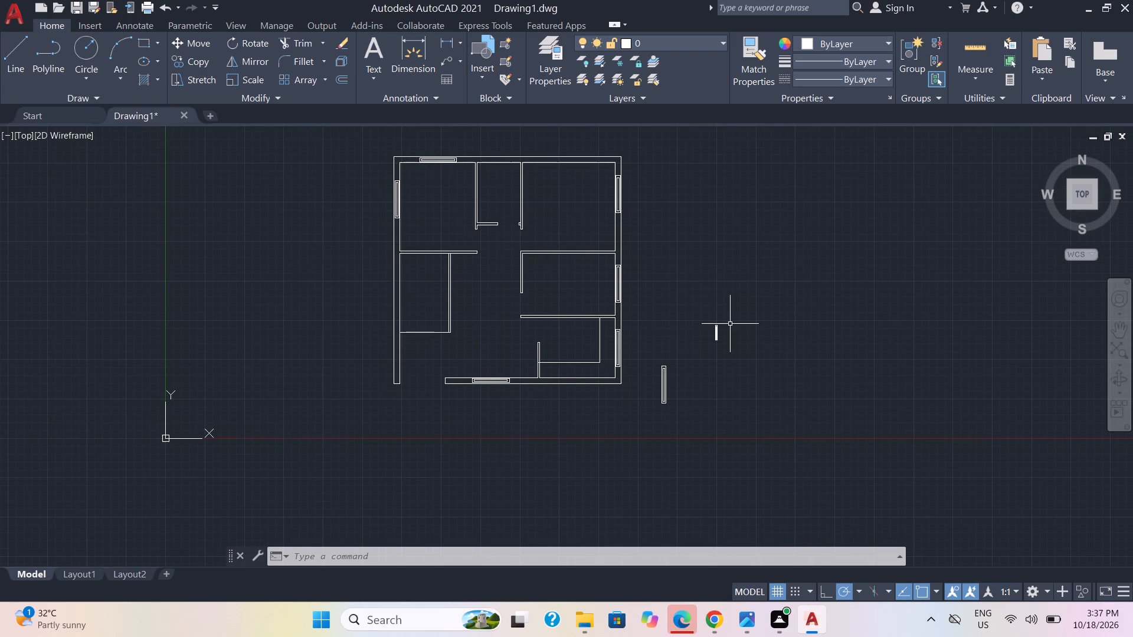
{"action": "middle_click_drag", "start_coordinate": [730, 325], "coordinate": [605, 388]}
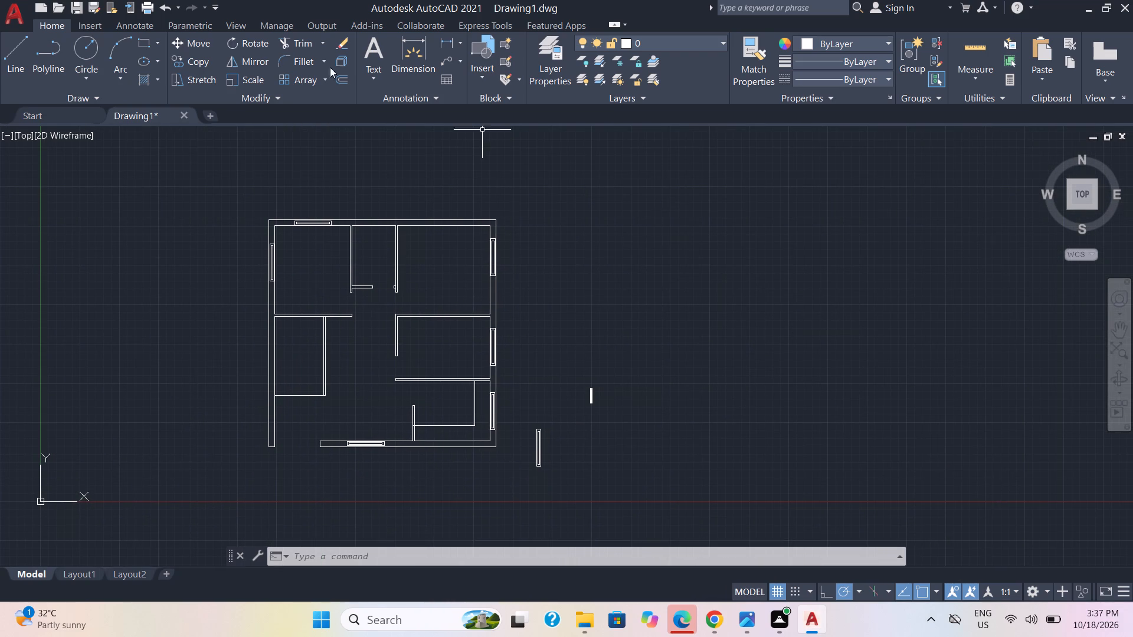
{"action": "left_click", "coordinate": [87, 48]}
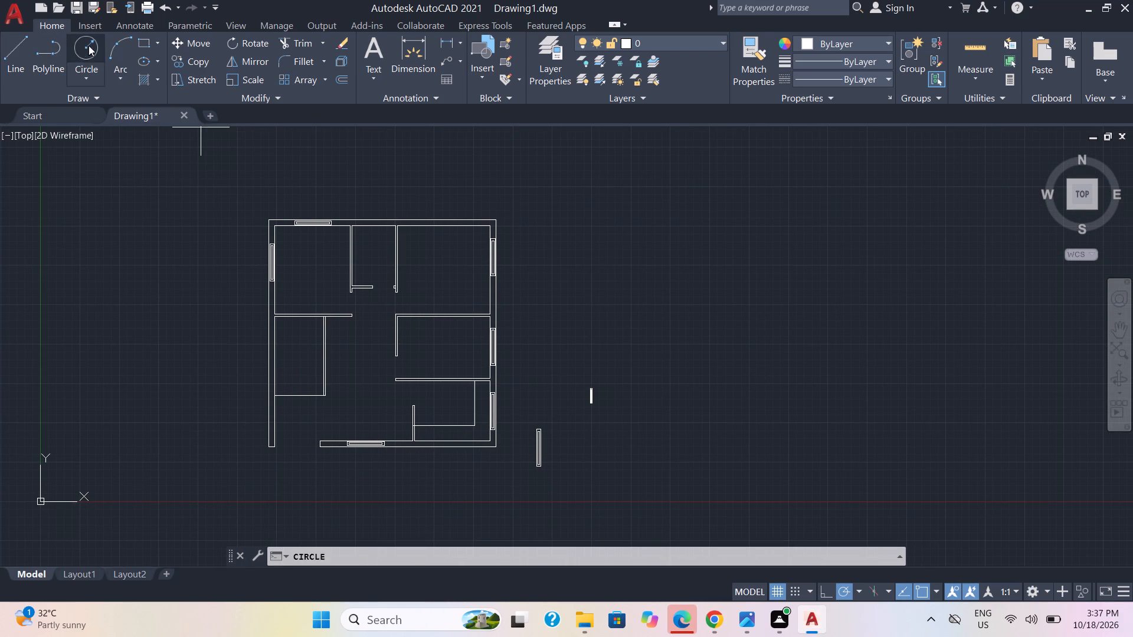
{"action": "left_click", "coordinate": [704, 268]}
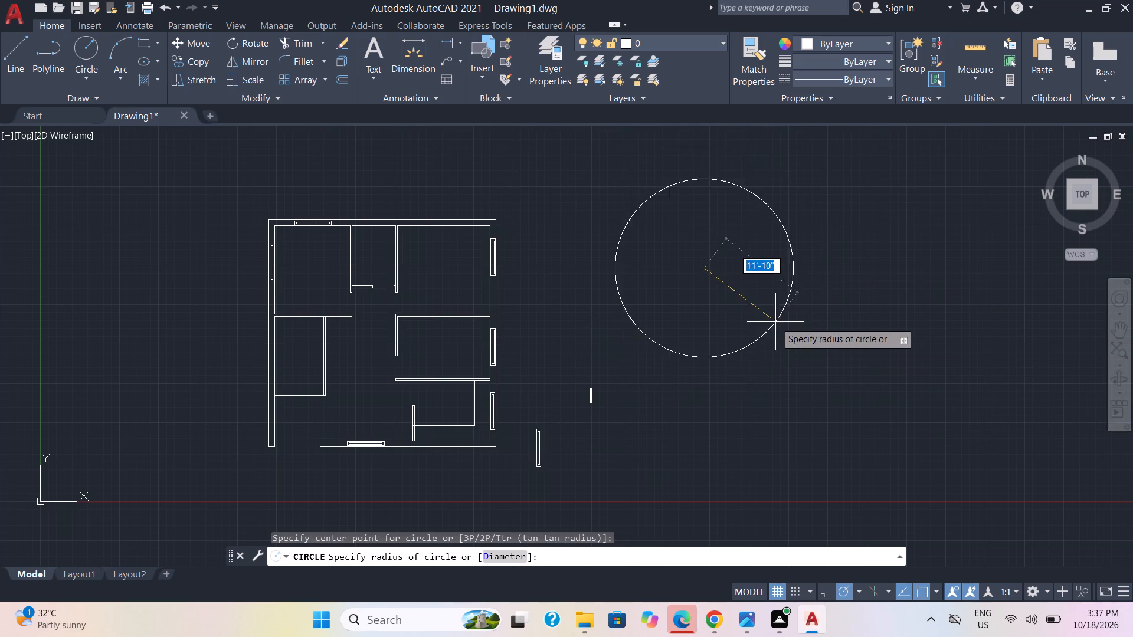
{"action": "key", "text": "3"}
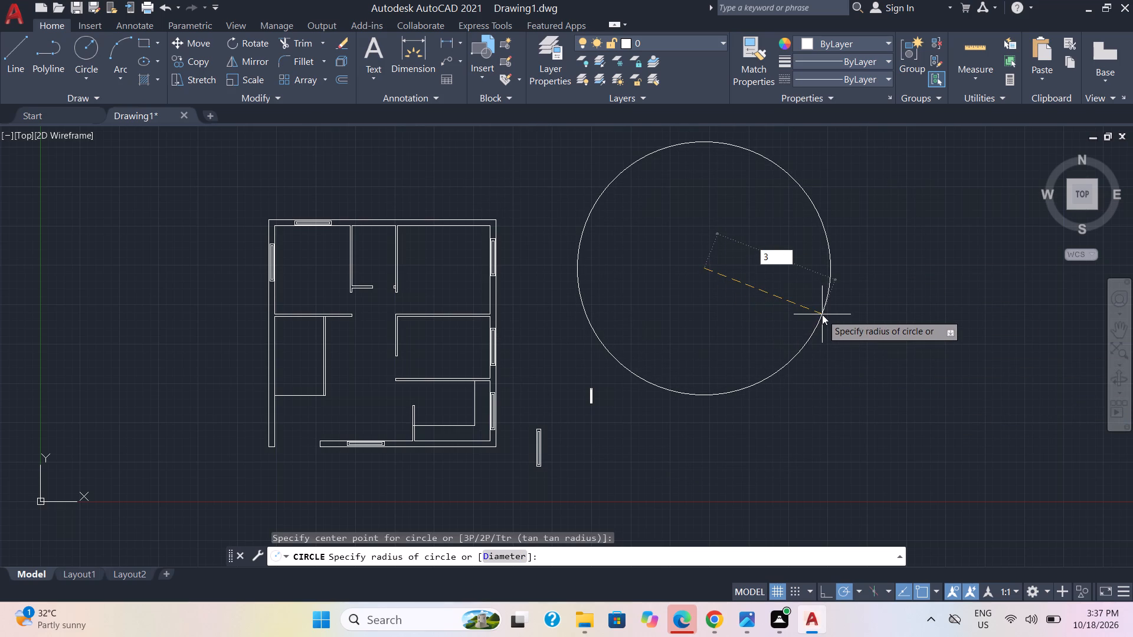
{"action": "key", "text": "BackSpace"}
{"action": "key", "text": "d"}
{"action": "middle_click_drag", "start_coordinate": [827, 314], "coordinate": [1047, 347]}
{"action": "scroll", "coordinate": [896, 321], "scroll_direction": "up", "scroll_amount": 1}
{"action": "key", "text": "Return"}
{"action": "type", "text": "3\""}
{"action": "key", "text": "BackSpace"}
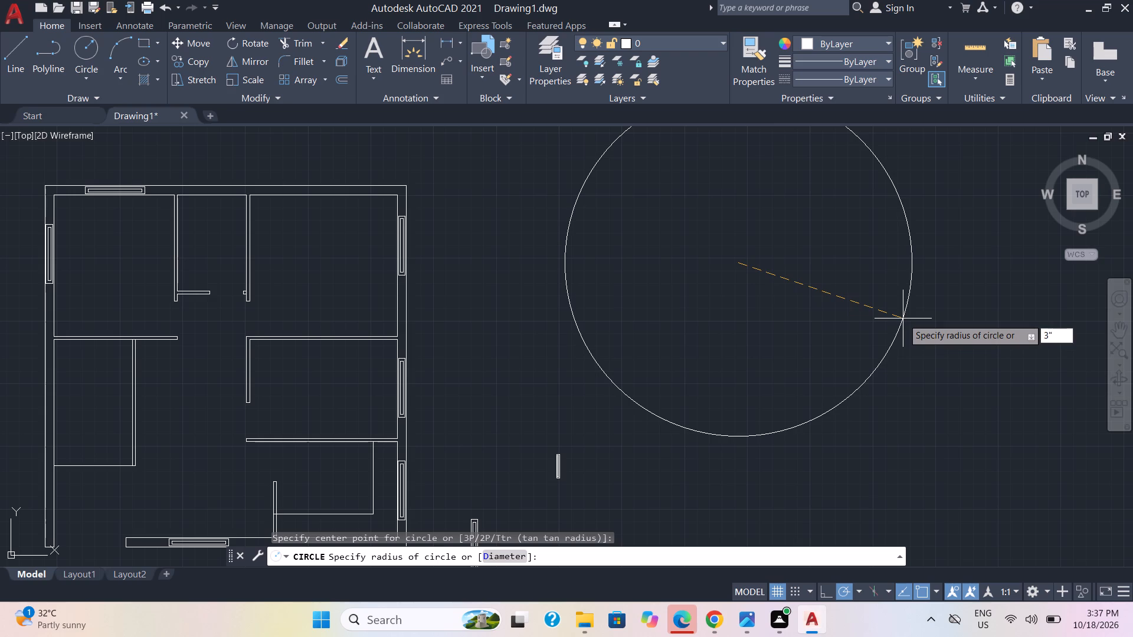
{"action": "key", "text": "apostrophe"}
{"action": "key", "text": "Return"}
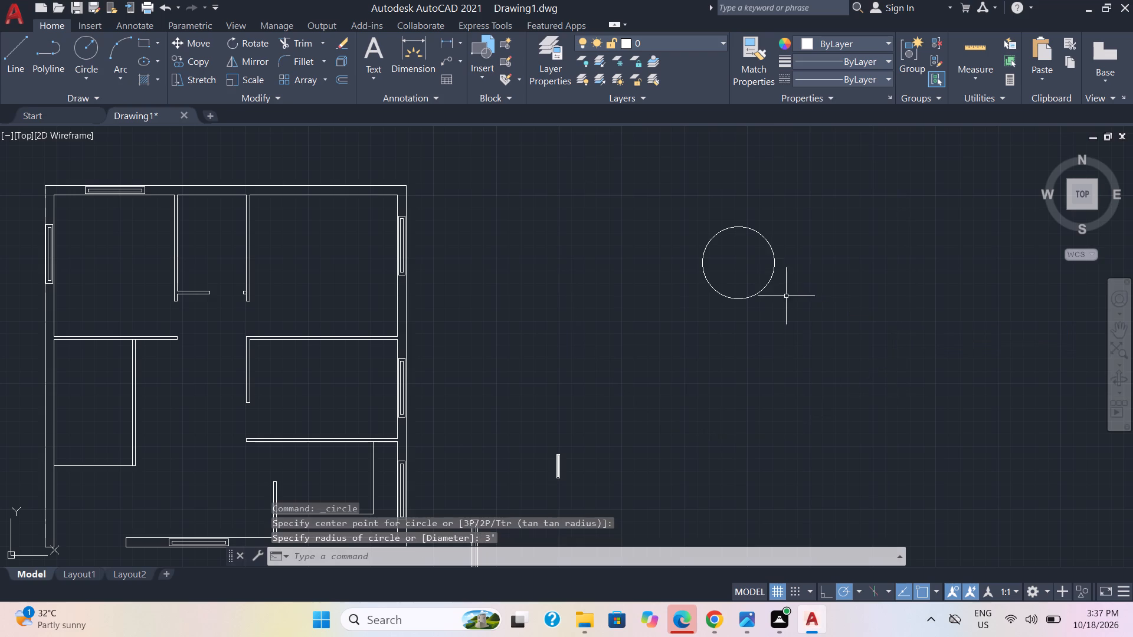
Draw two vertical lines from the 3' circle's center, one to its north quadrant and one to its south quadrant.
{"action": "scroll", "coordinate": [786, 291], "scroll_direction": "up", "scroll_amount": 2}
{"action": "middle_click_drag", "start_coordinate": [782, 285], "coordinate": [766, 405]}
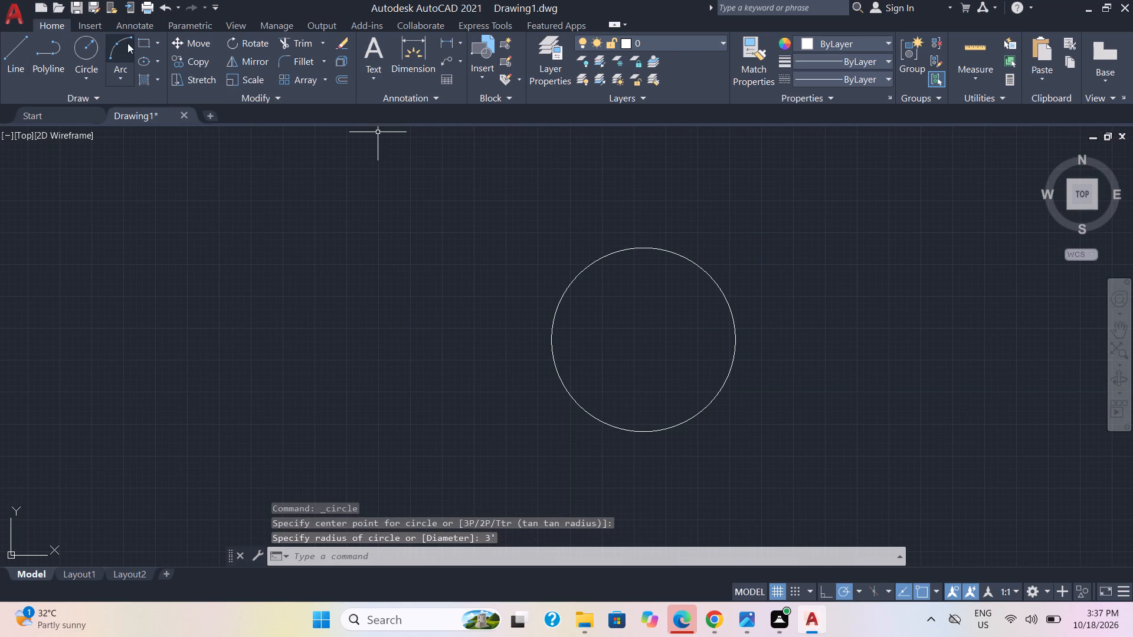
{"action": "left_click", "coordinate": [13, 45]}
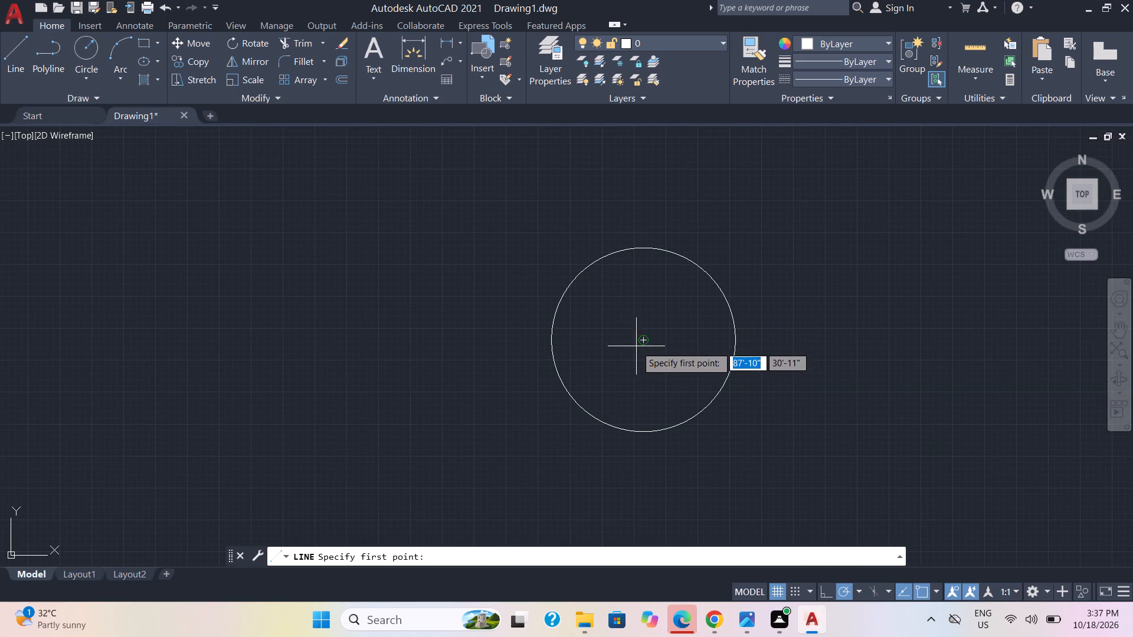
{"action": "left_click", "coordinate": [644, 339]}
{"action": "left_click", "coordinate": [643, 248]}
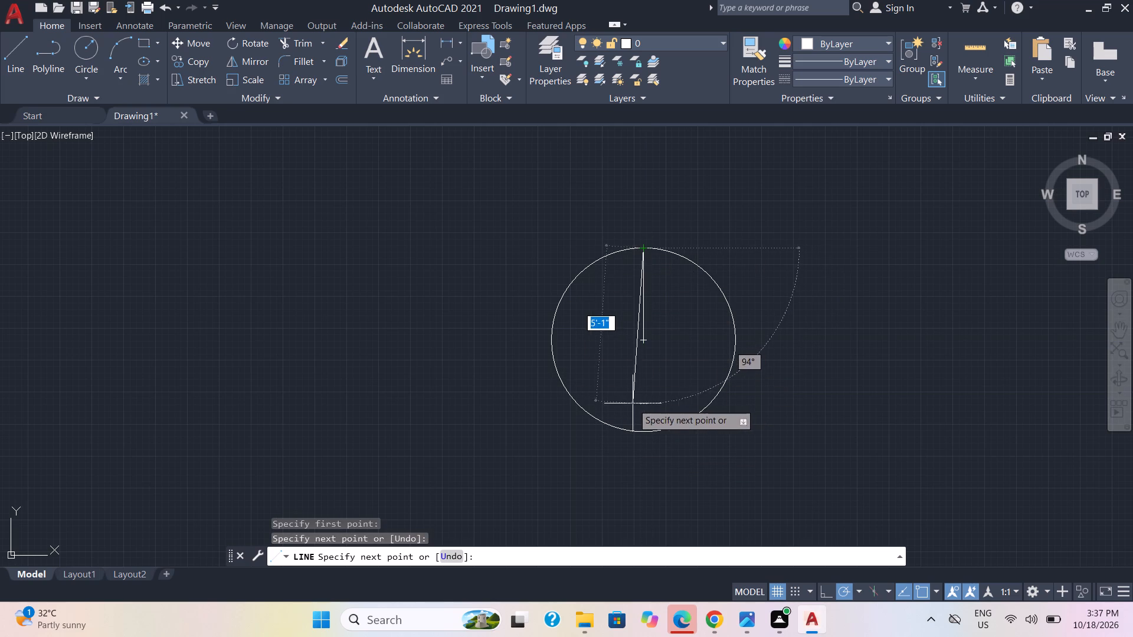
{"action": "key", "text": "Escape"}
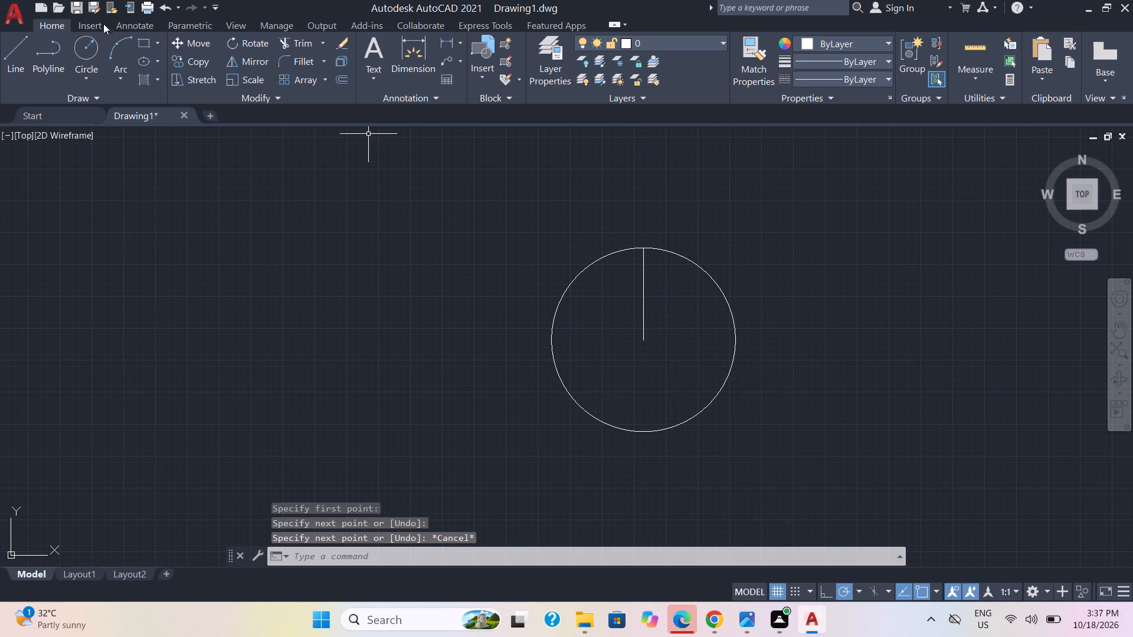
{"action": "left_click", "coordinate": [0, 43]}
{"action": "left_click", "coordinate": [14, 51]}
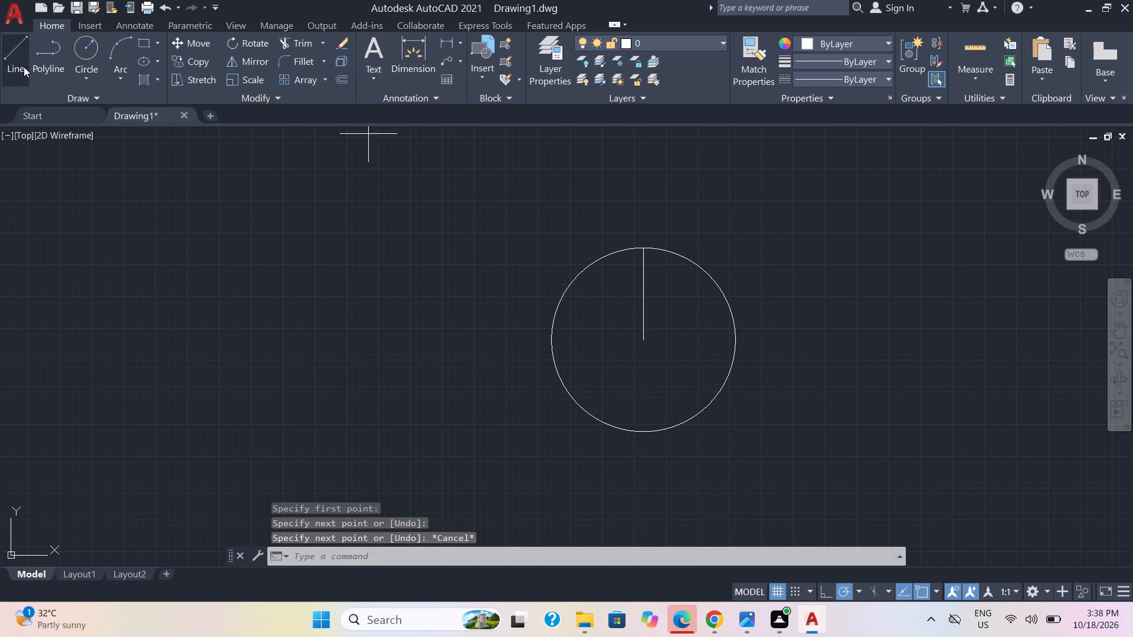
{"action": "scroll", "coordinate": [653, 336], "scroll_direction": "up", "scroll_amount": 1}
{"action": "left_click", "coordinate": [637, 343]}
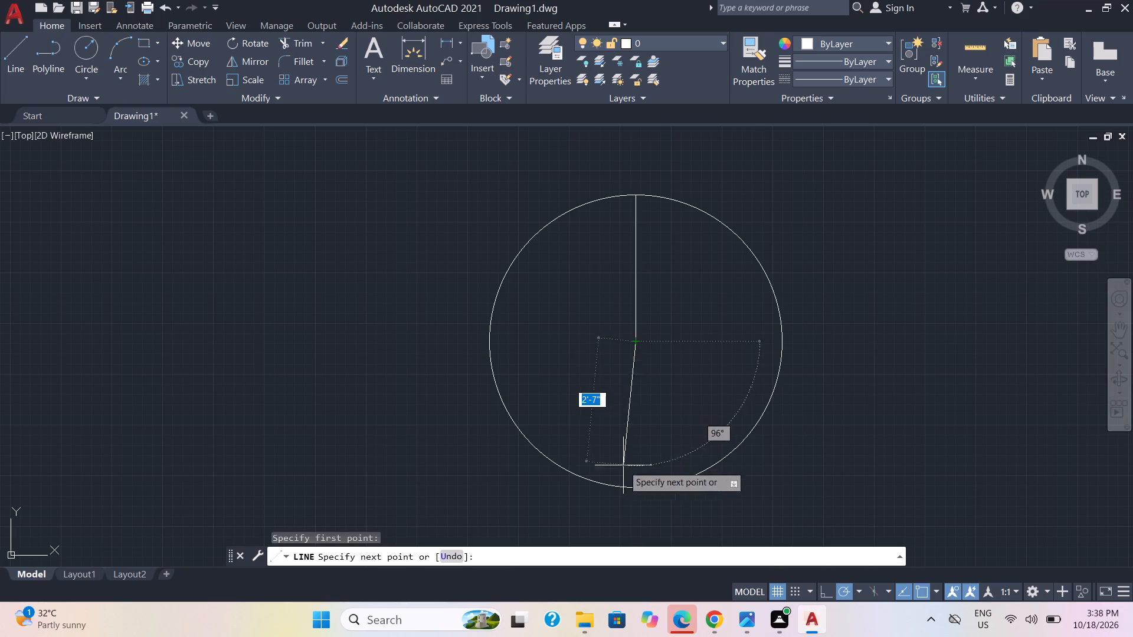
{"action": "left_click", "coordinate": [639, 483]}
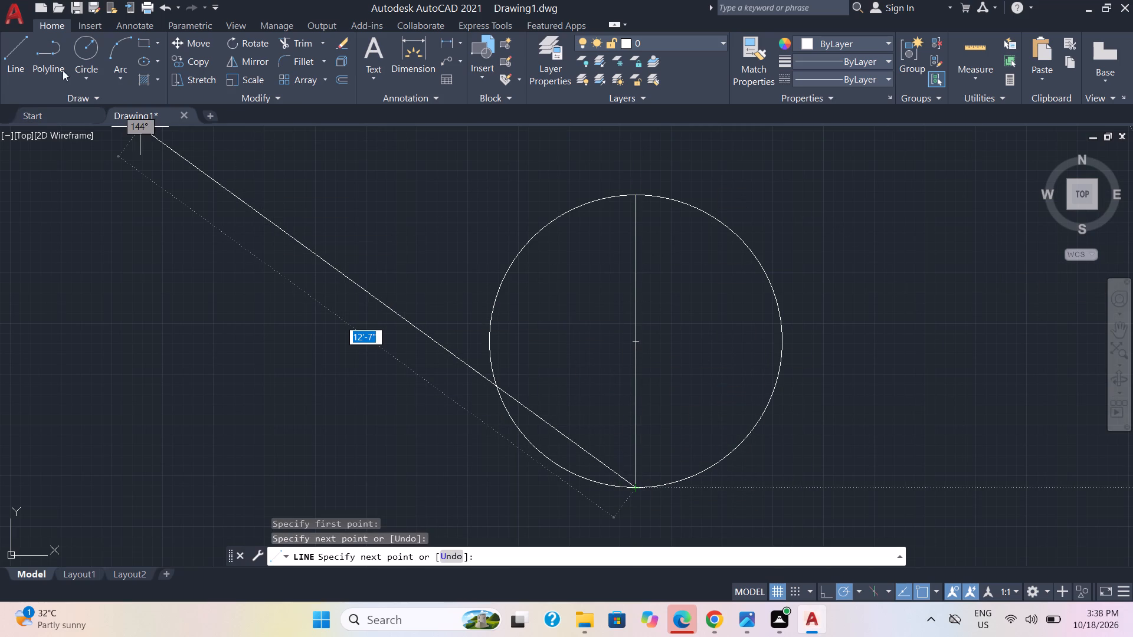
{"action": "key", "text": "Escape"}
Draw two horizontal lines from the circle's center, one to its east quadrant and one to its west quadrant.
{"action": "left_click", "coordinate": [15, 47]}
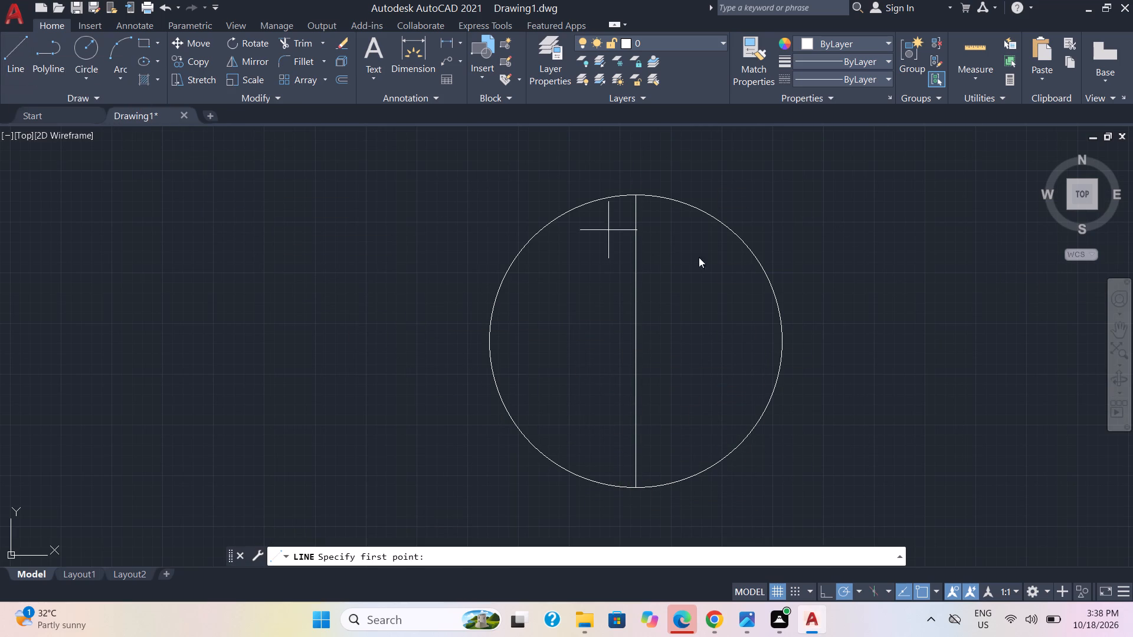
{"action": "left_click", "coordinate": [636, 339]}
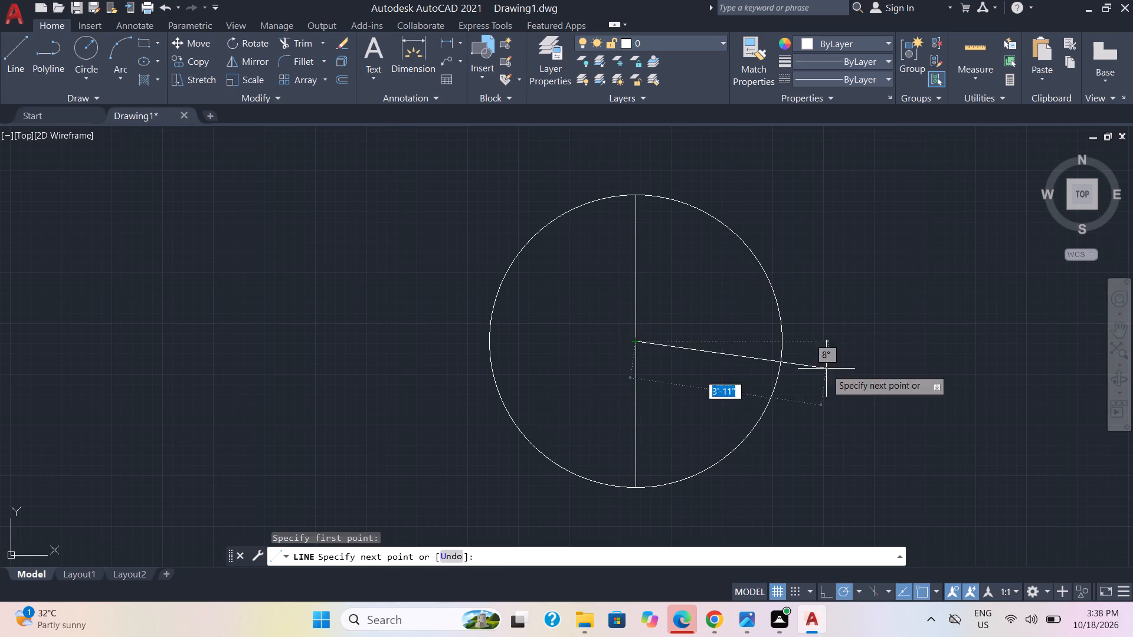
{"action": "left_click", "coordinate": [781, 341]}
{"action": "key", "text": "Escape"}
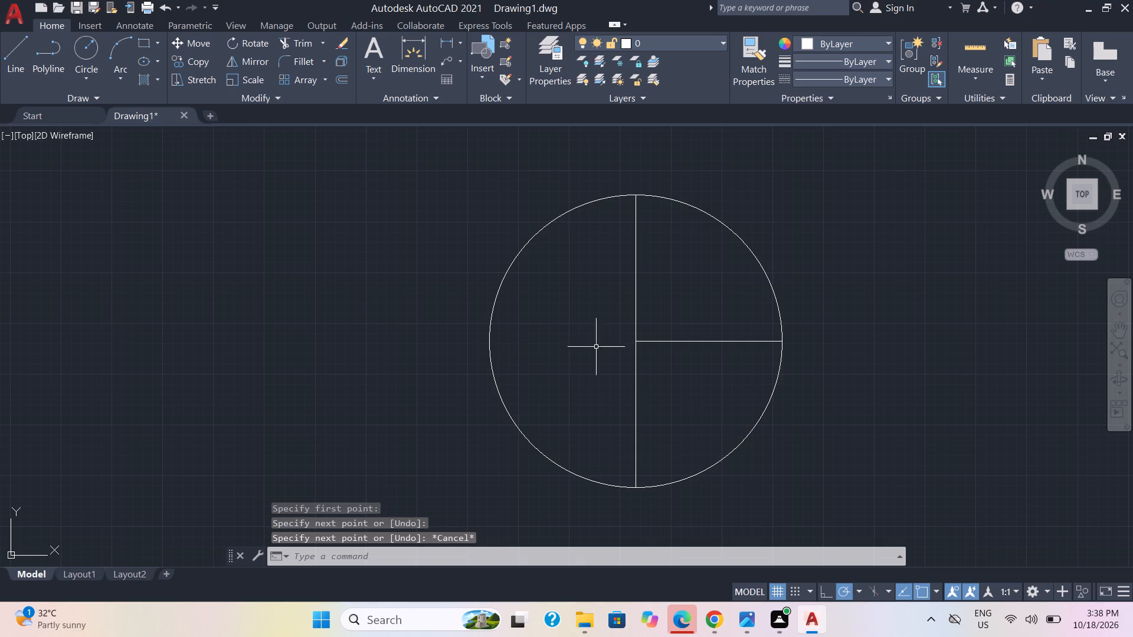
{"action": "key", "text": "space"}
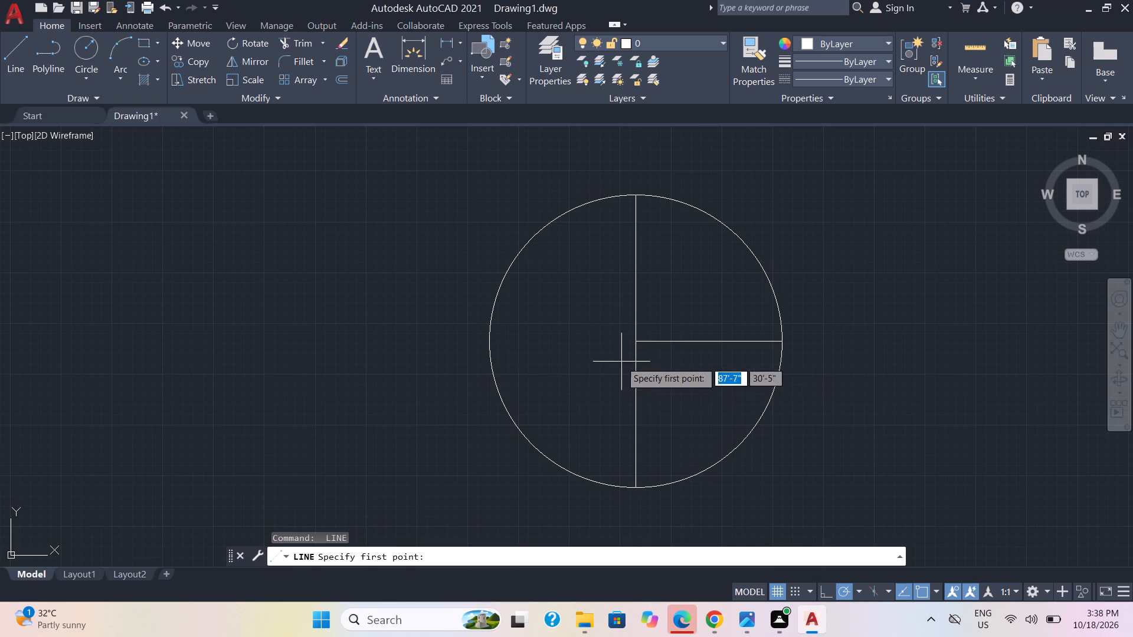
{"action": "left_click", "coordinate": [636, 343]}
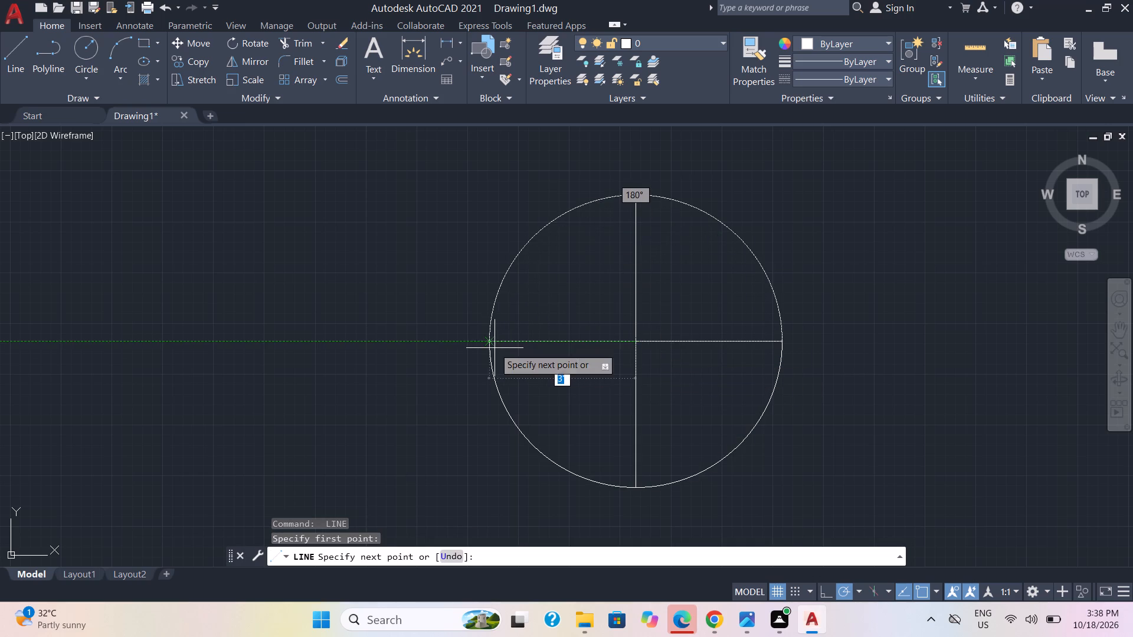
{"action": "left_click", "coordinate": [493, 347]}
{"action": "key", "text": "Escape"}
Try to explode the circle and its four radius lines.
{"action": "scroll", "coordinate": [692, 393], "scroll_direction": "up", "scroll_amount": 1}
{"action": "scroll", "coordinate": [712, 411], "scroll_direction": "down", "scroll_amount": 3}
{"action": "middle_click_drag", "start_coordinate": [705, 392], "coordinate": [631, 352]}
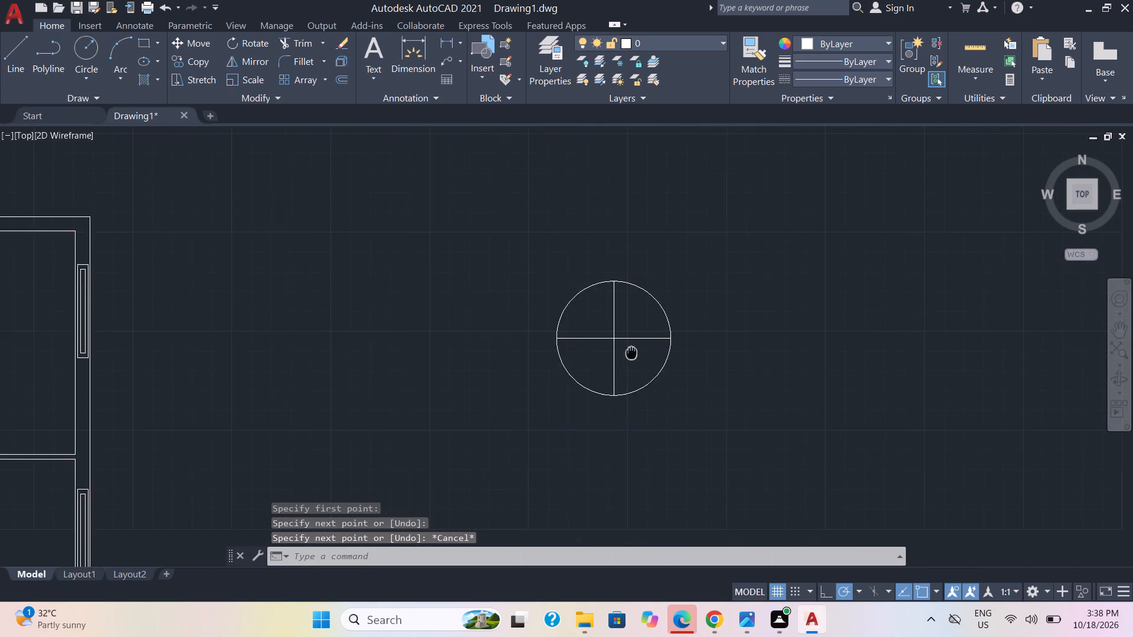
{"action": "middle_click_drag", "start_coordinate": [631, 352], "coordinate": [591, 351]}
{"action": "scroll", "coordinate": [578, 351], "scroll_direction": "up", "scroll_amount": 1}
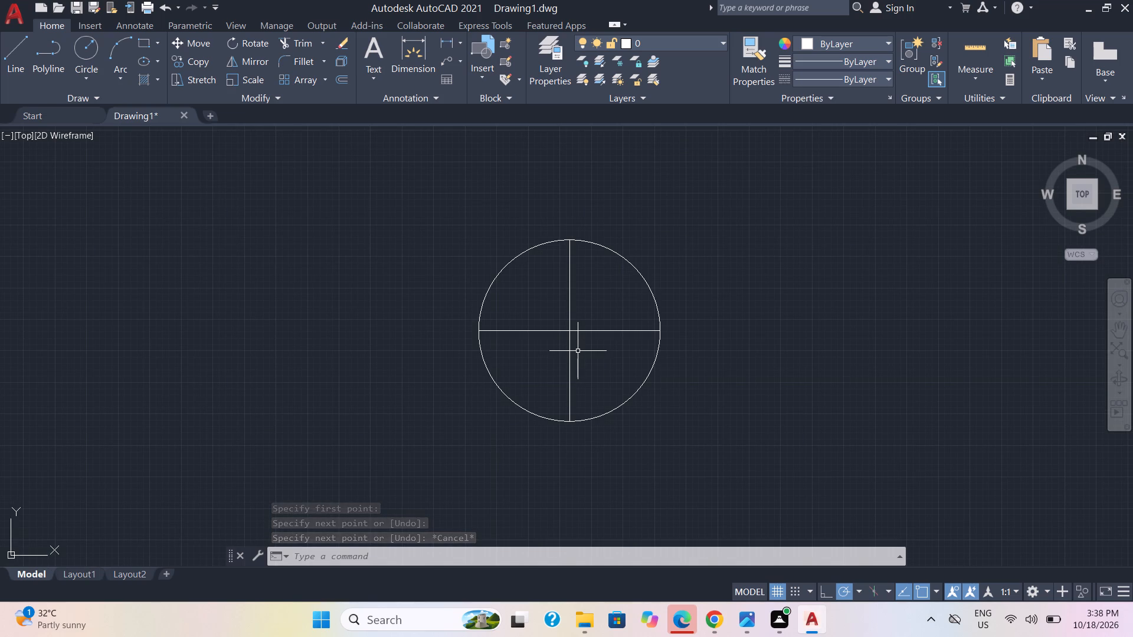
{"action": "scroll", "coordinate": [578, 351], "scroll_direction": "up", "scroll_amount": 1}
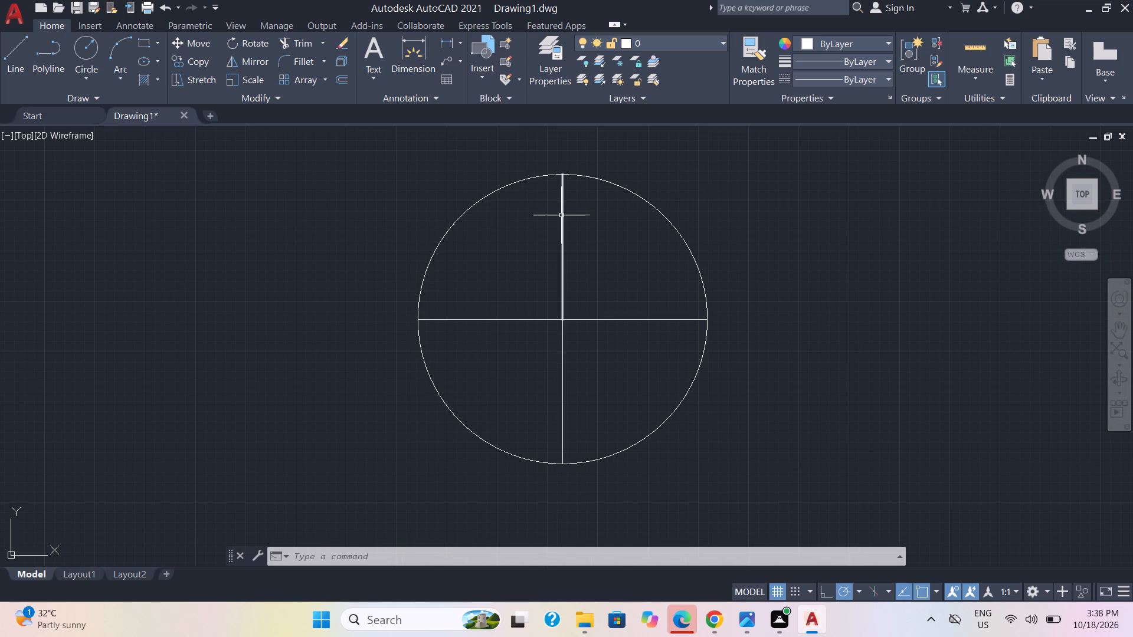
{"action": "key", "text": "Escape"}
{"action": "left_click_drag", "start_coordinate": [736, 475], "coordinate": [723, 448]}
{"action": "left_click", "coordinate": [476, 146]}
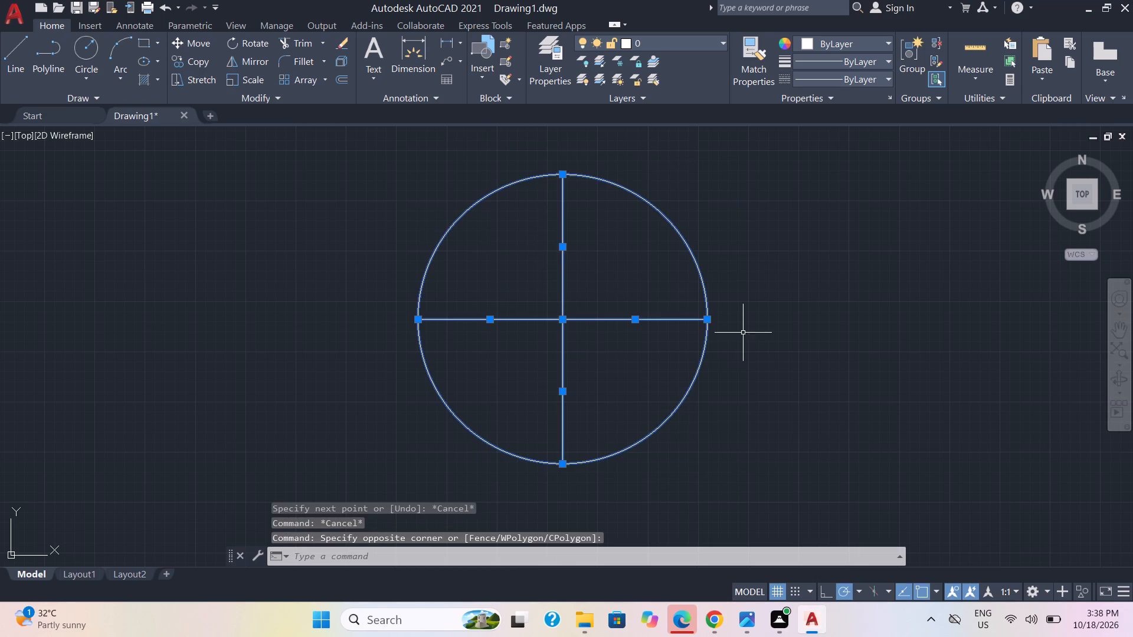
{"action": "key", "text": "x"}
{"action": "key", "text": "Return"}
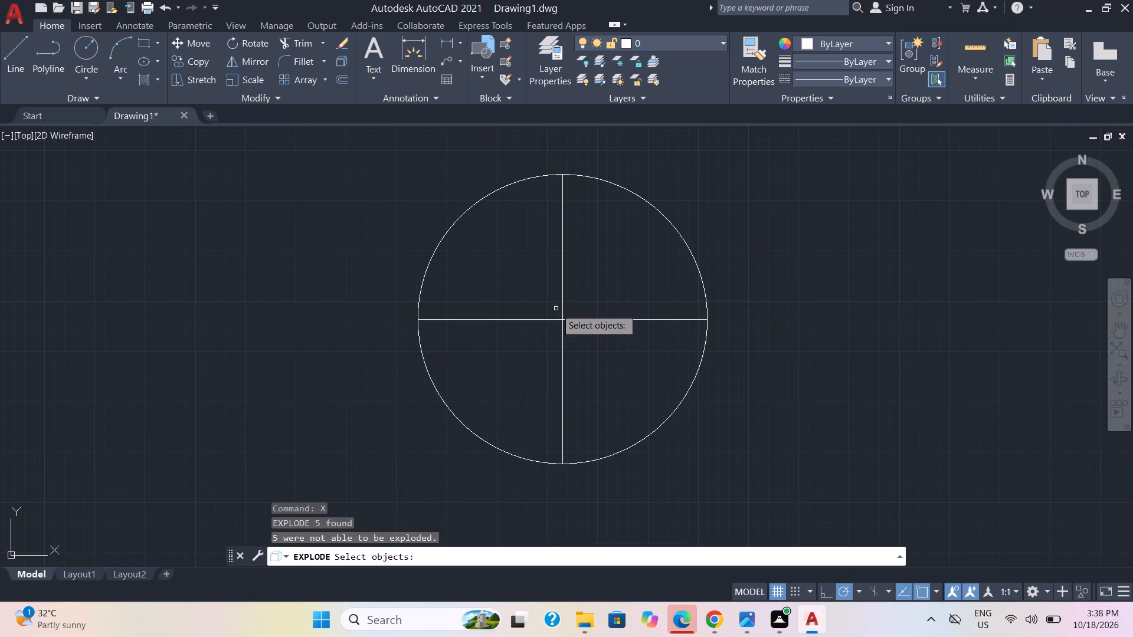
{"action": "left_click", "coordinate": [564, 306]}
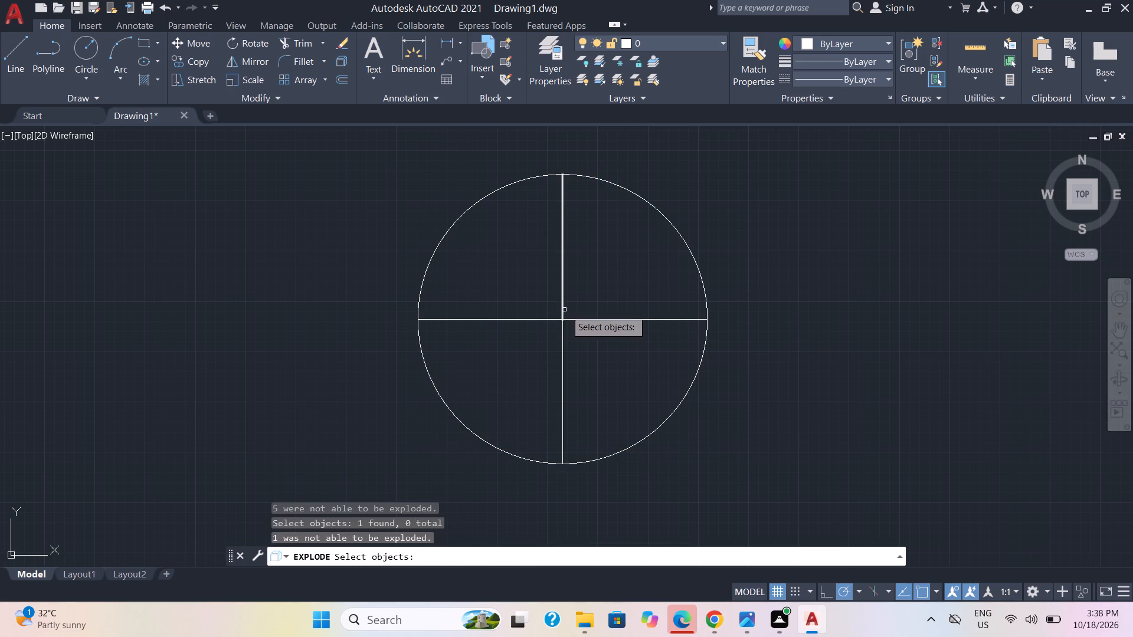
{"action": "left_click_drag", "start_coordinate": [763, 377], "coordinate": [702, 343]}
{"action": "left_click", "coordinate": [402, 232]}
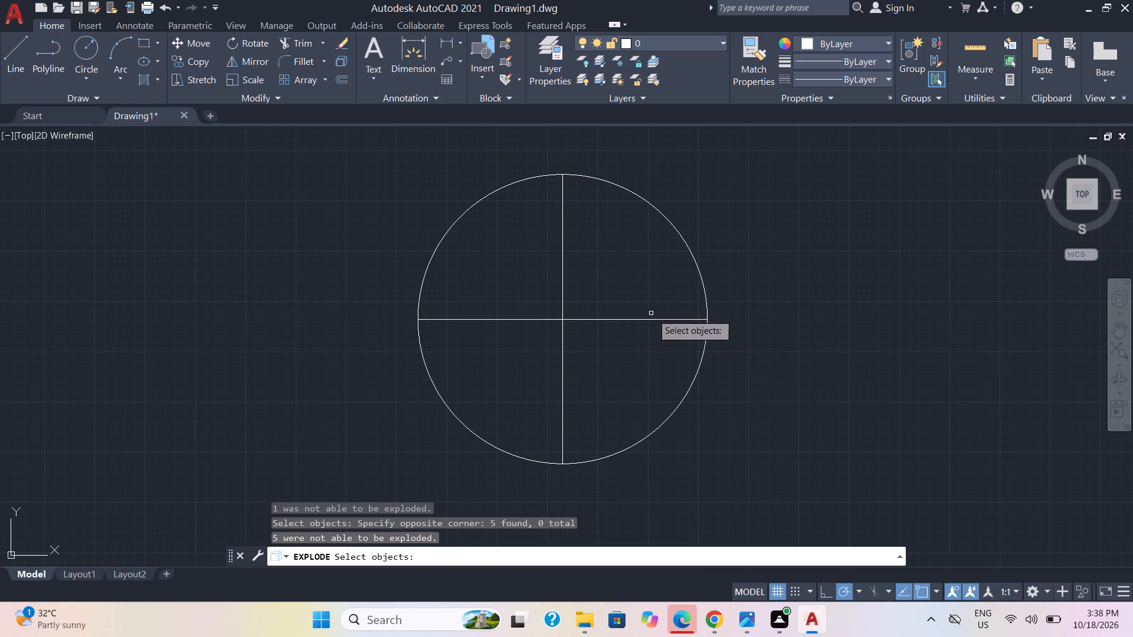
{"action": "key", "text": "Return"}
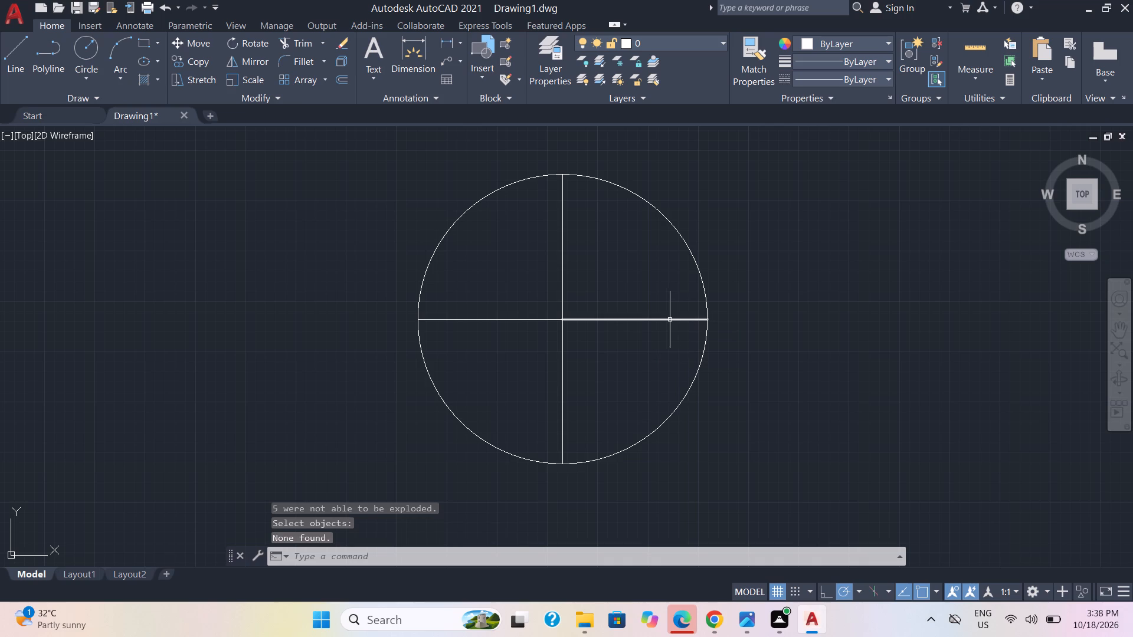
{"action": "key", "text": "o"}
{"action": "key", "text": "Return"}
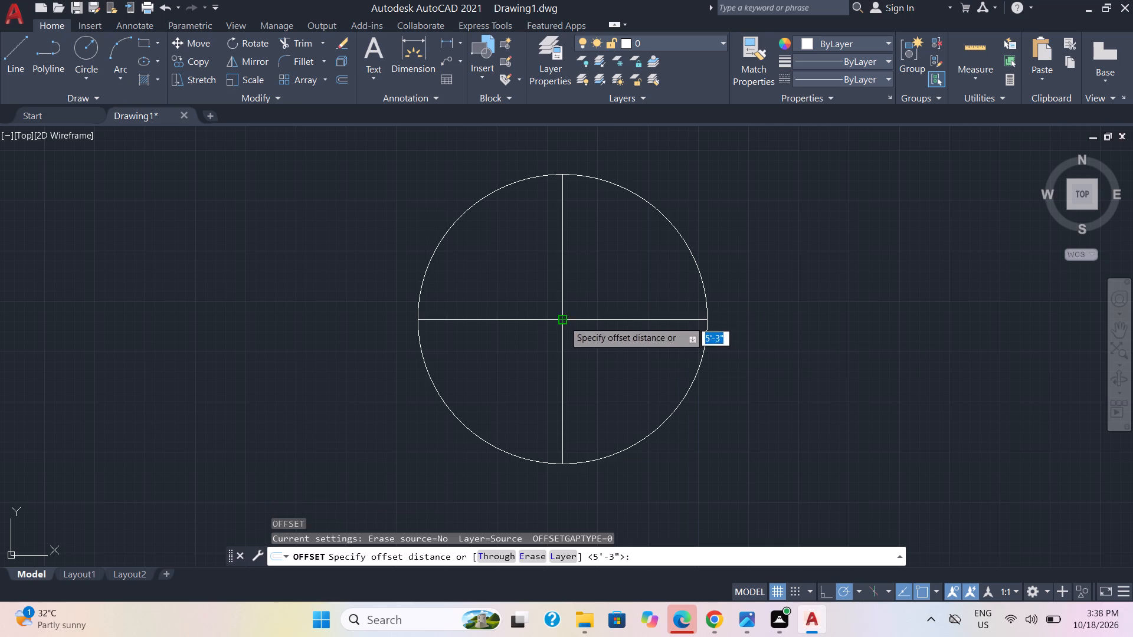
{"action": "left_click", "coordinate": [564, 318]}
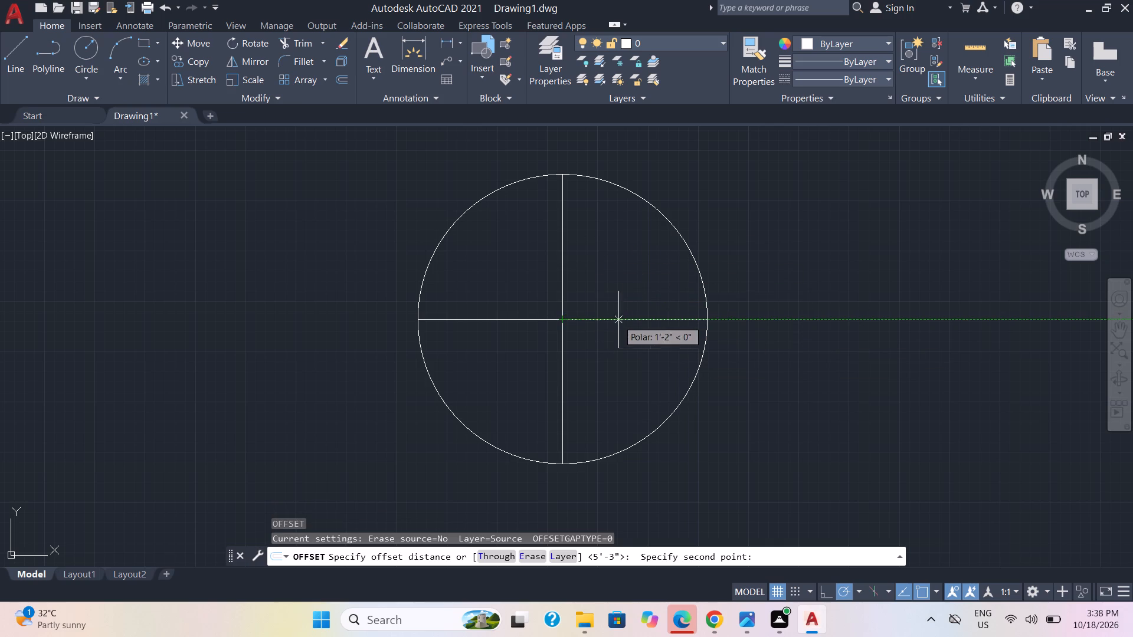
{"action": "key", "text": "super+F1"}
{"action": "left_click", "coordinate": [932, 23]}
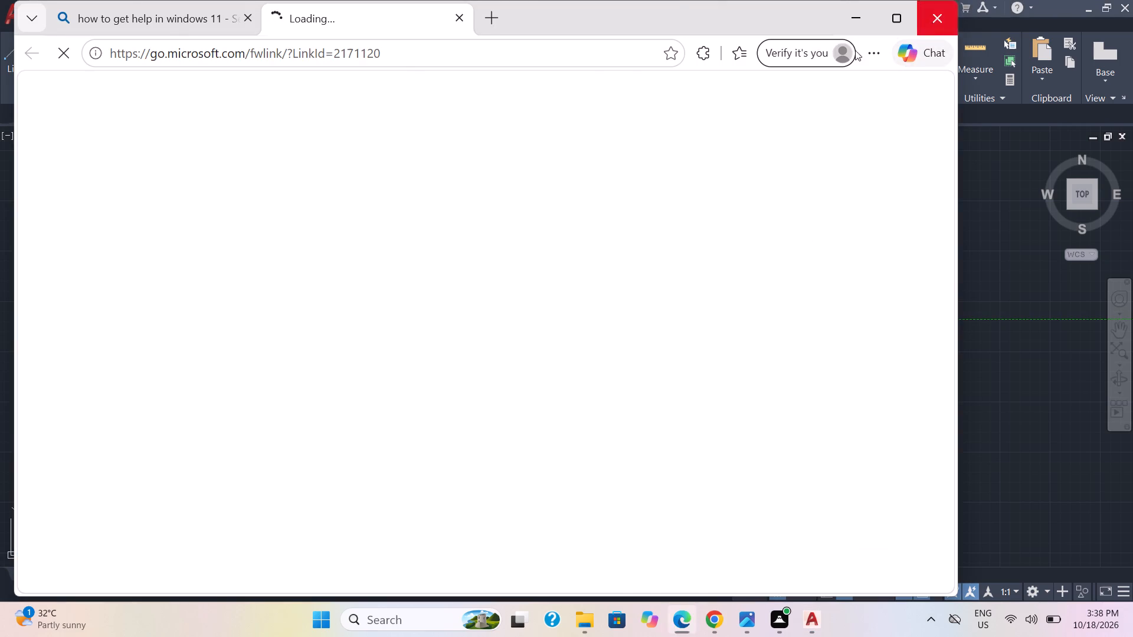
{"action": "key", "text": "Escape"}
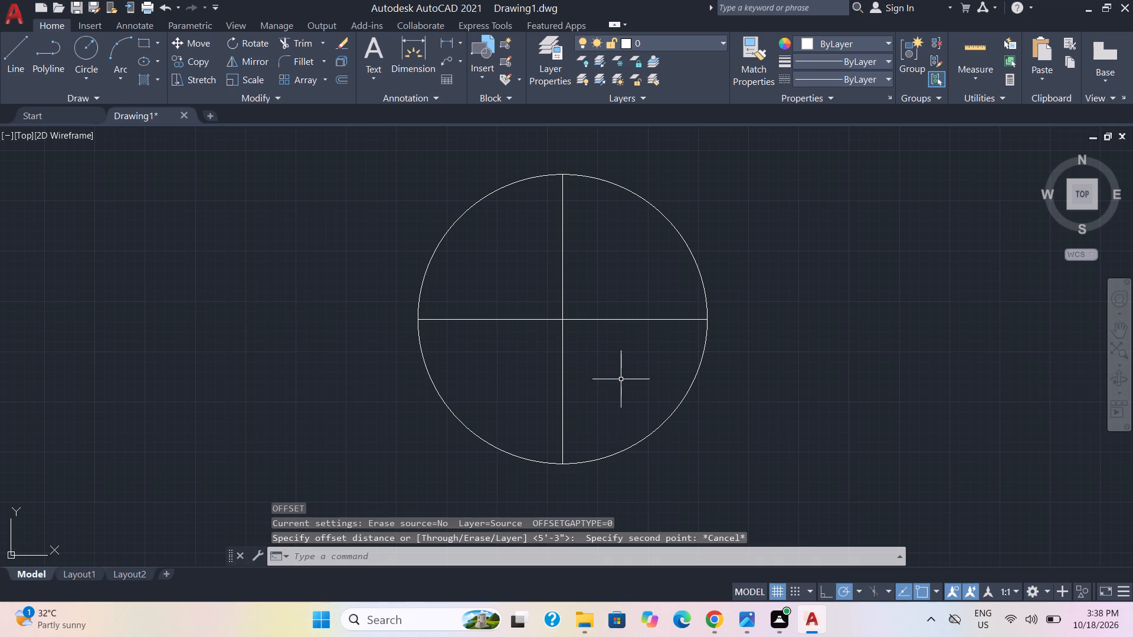
Offset the circle's north radius line 1" to the west.
{"action": "key", "text": "o"}
{"action": "key", "text": "Return"}
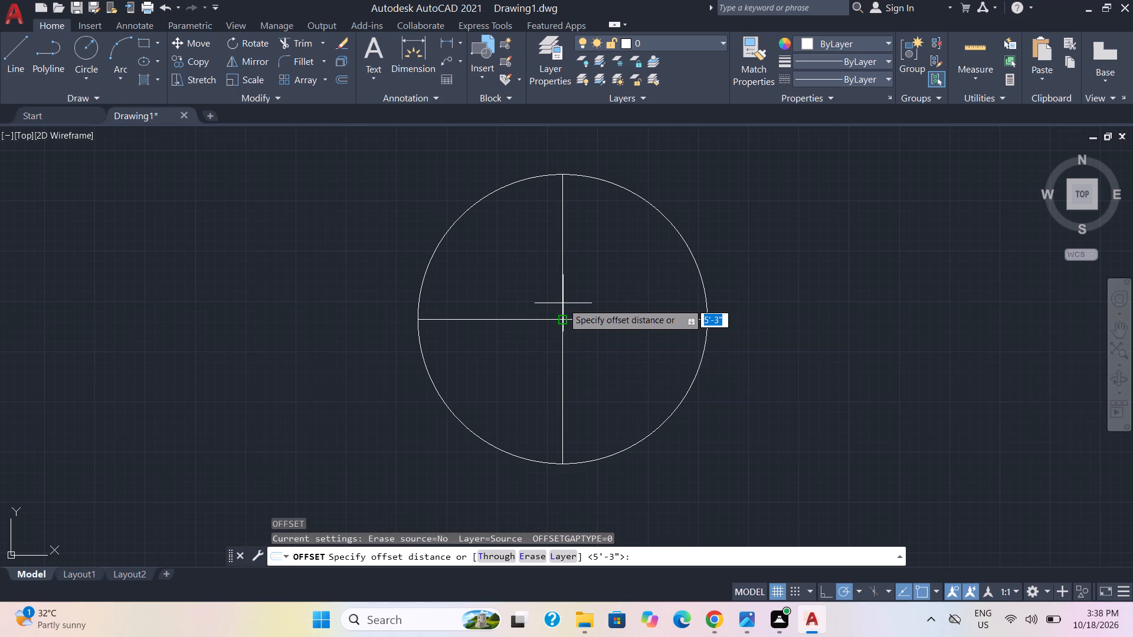
{"action": "key", "text": "2"}
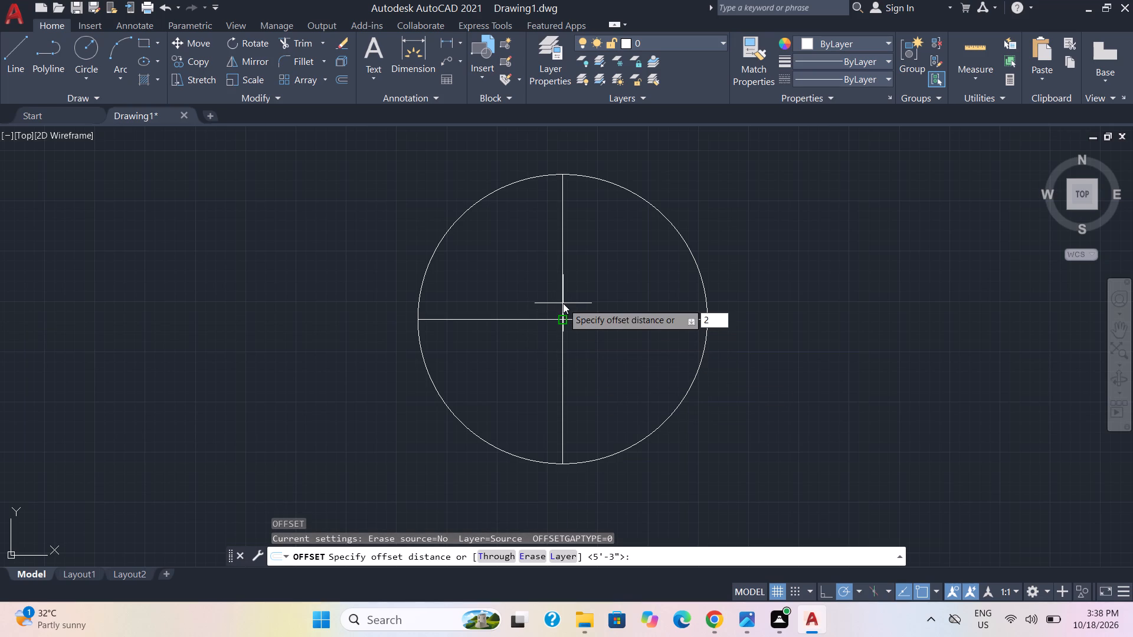
{"action": "key", "text": "shift+quotedbl"}
{"action": "key", "text": "Return"}
{"action": "left_click", "coordinate": [563, 303]}
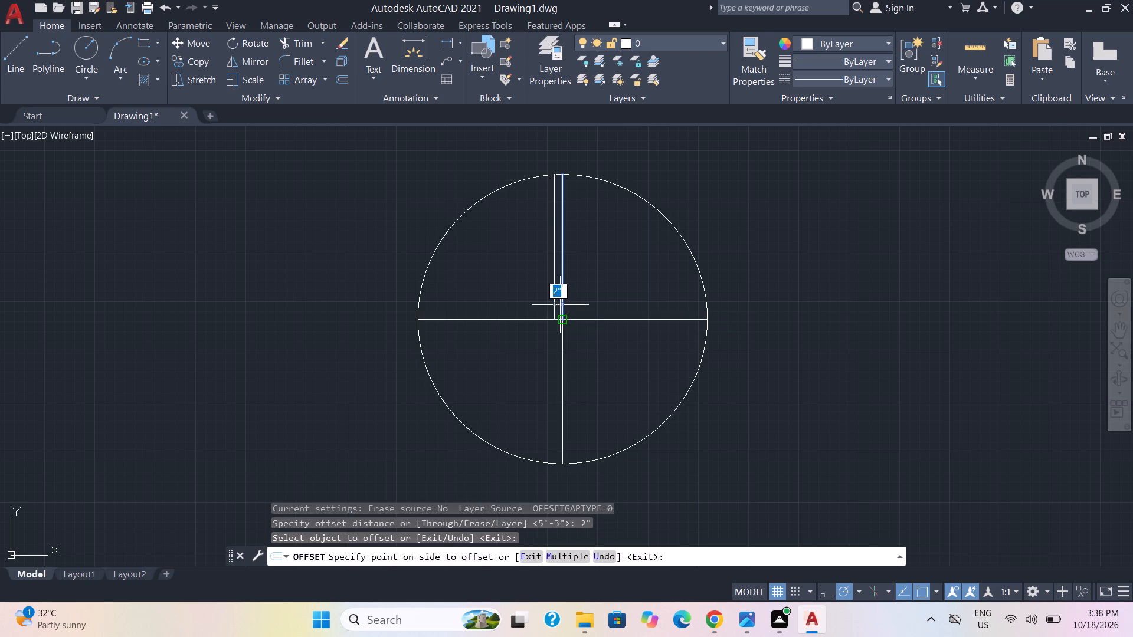
{"action": "key", "text": "1"}
{"action": "key", "text": "shift+quotedbl"}
{"action": "key", "text": "Return"}
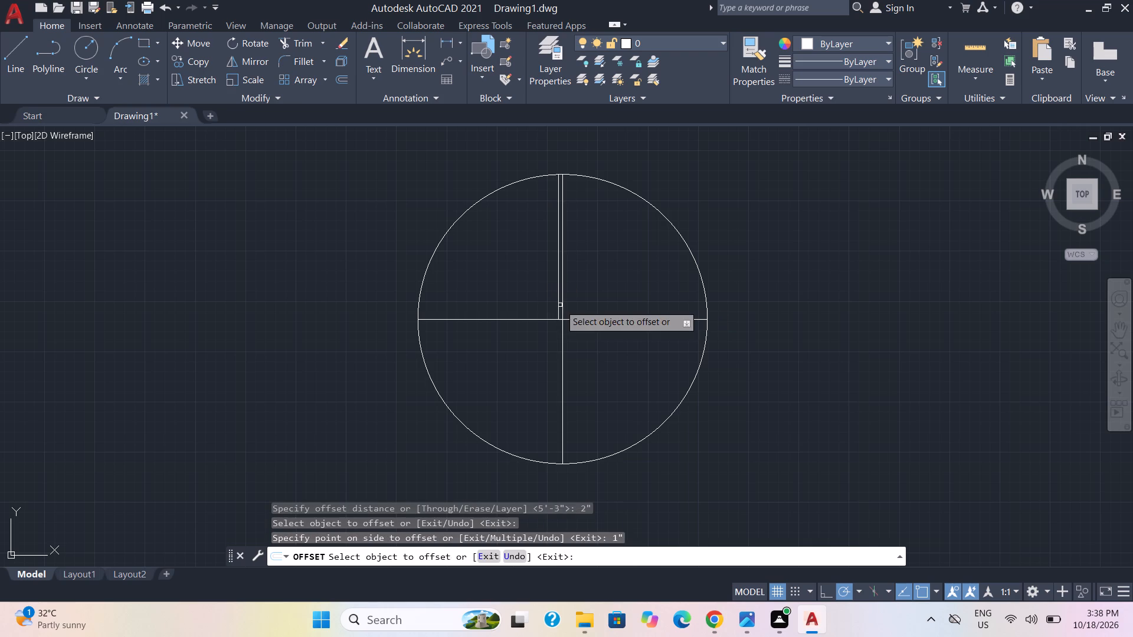
{"action": "left_click", "coordinate": [560, 305]}
{"action": "key", "text": "Escape"}
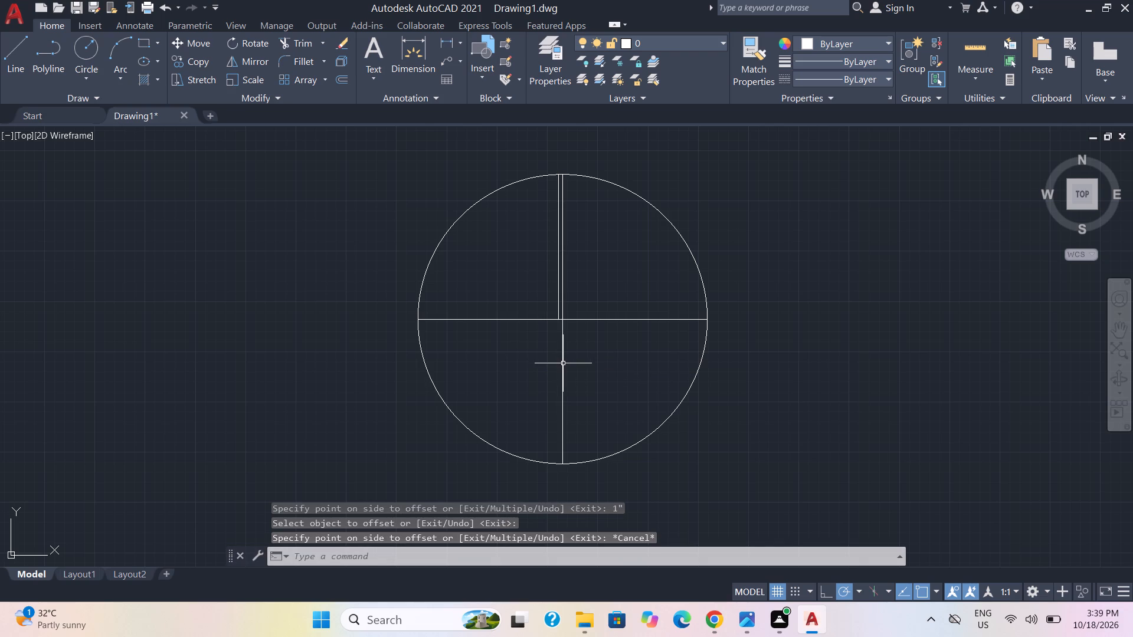
Offset the south radius line 1" to the west, and the east and west radius lines 1" to the north.
{"action": "key", "text": "space"}
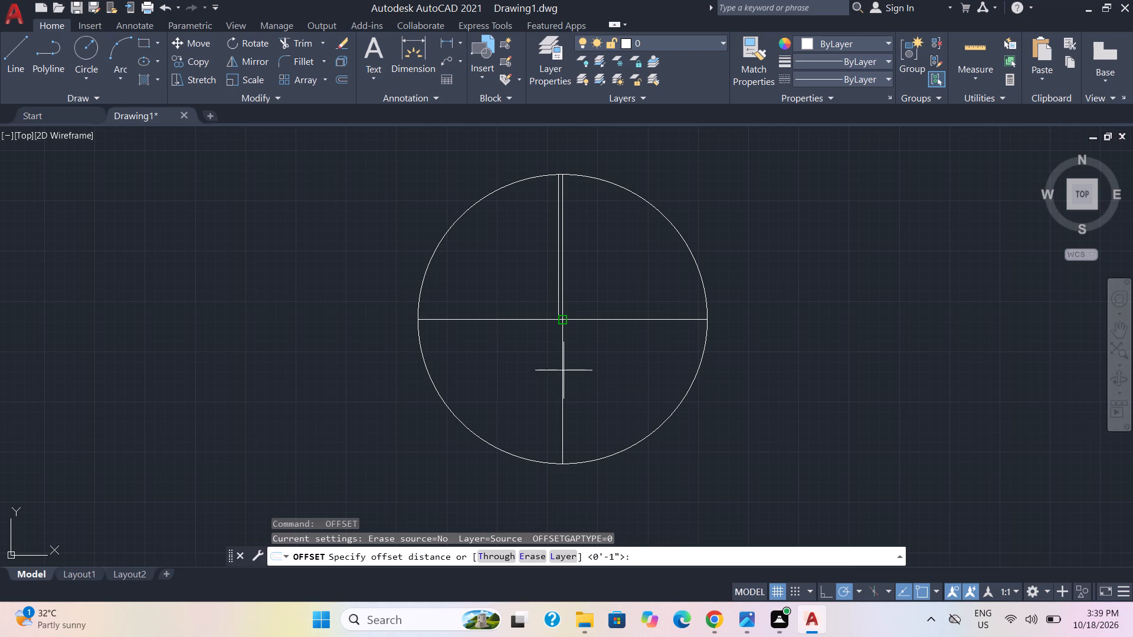
{"action": "key", "text": "1"}
{"action": "key", "text": "shift+quotedbl"}
{"action": "key", "text": "Return"}
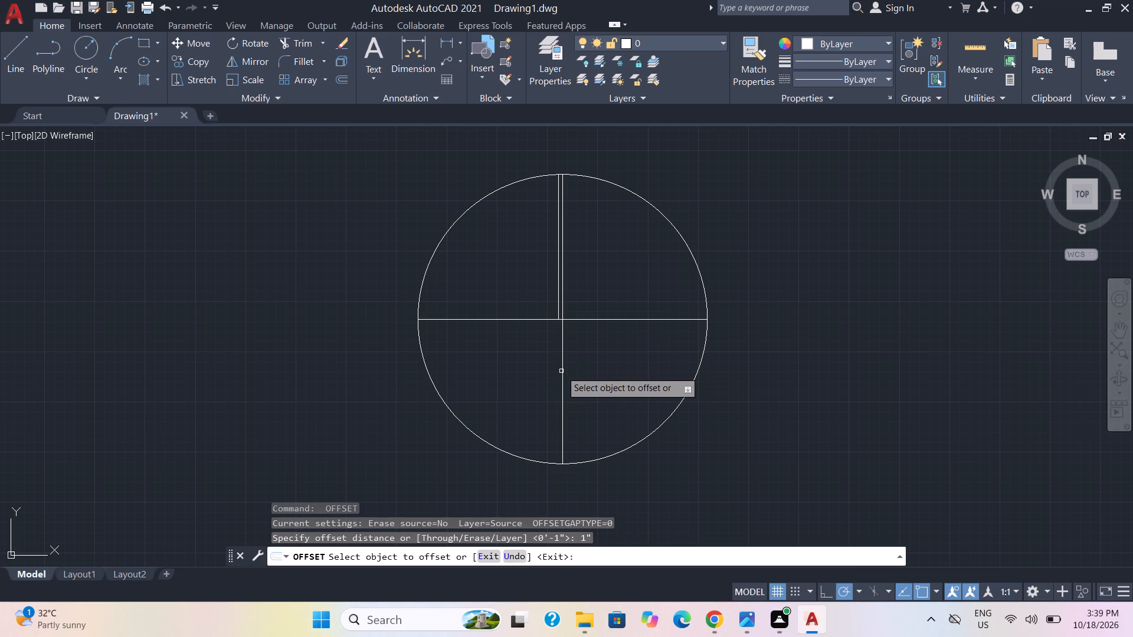
{"action": "left_click", "coordinate": [563, 373]}
{"action": "left_click", "coordinate": [551, 373]}
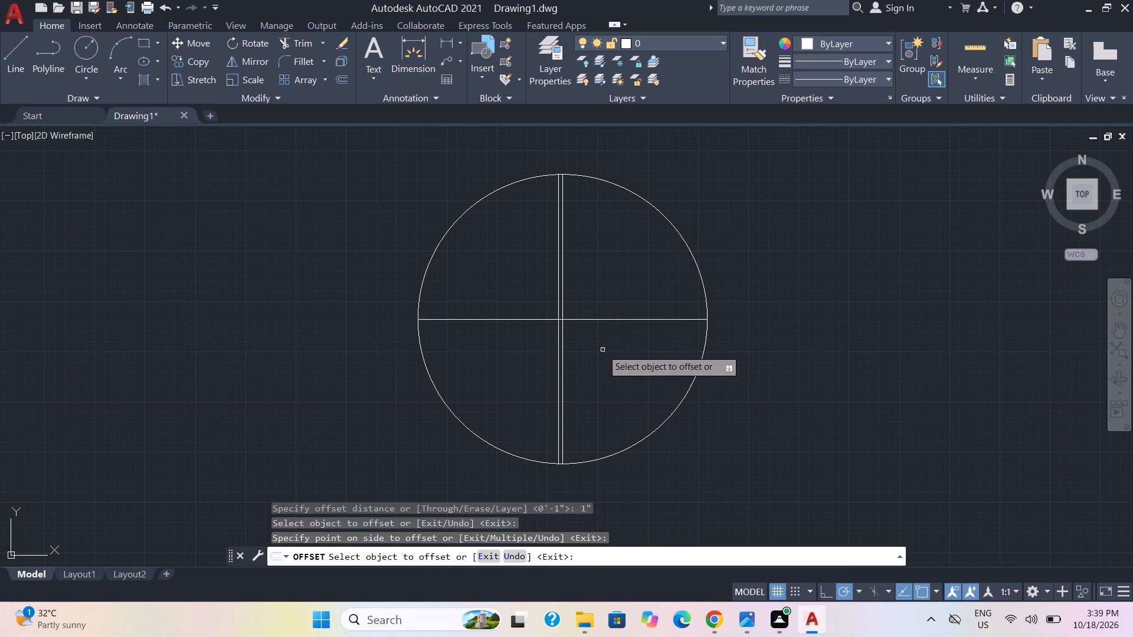
{"action": "left_click", "coordinate": [611, 319]}
{"action": "left_click", "coordinate": [611, 316]}
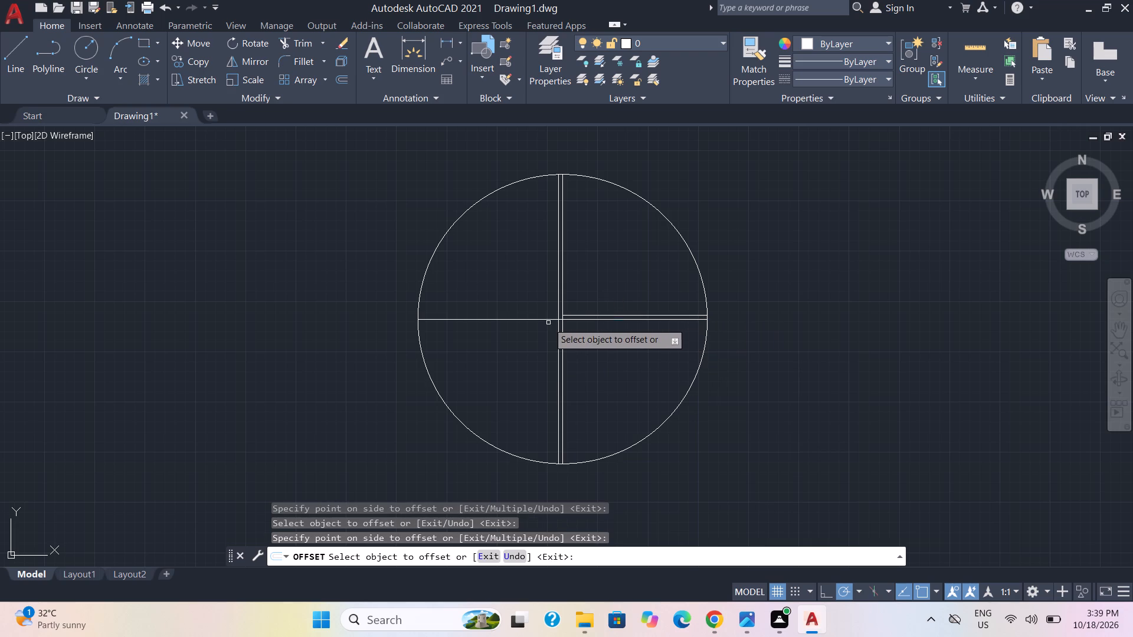
{"action": "left_click", "coordinate": [526, 318]}
{"action": "left_click", "coordinate": [526, 318]}
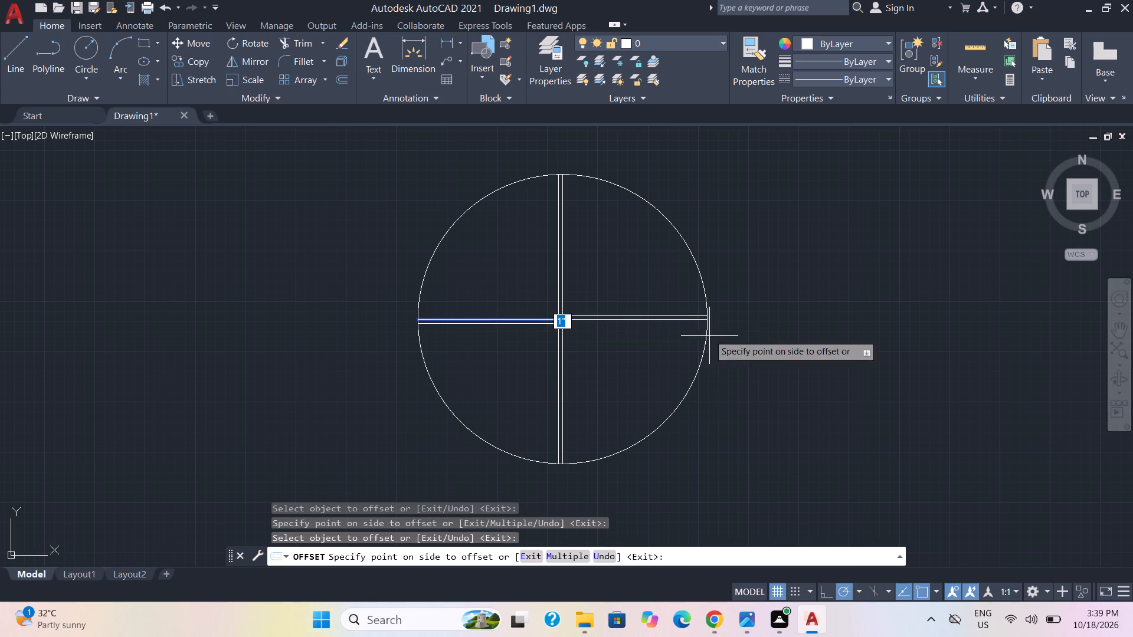
{"action": "left_click", "coordinate": [570, 315]}
{"action": "scroll", "coordinate": [684, 300], "scroll_direction": "down", "scroll_amount": 1}
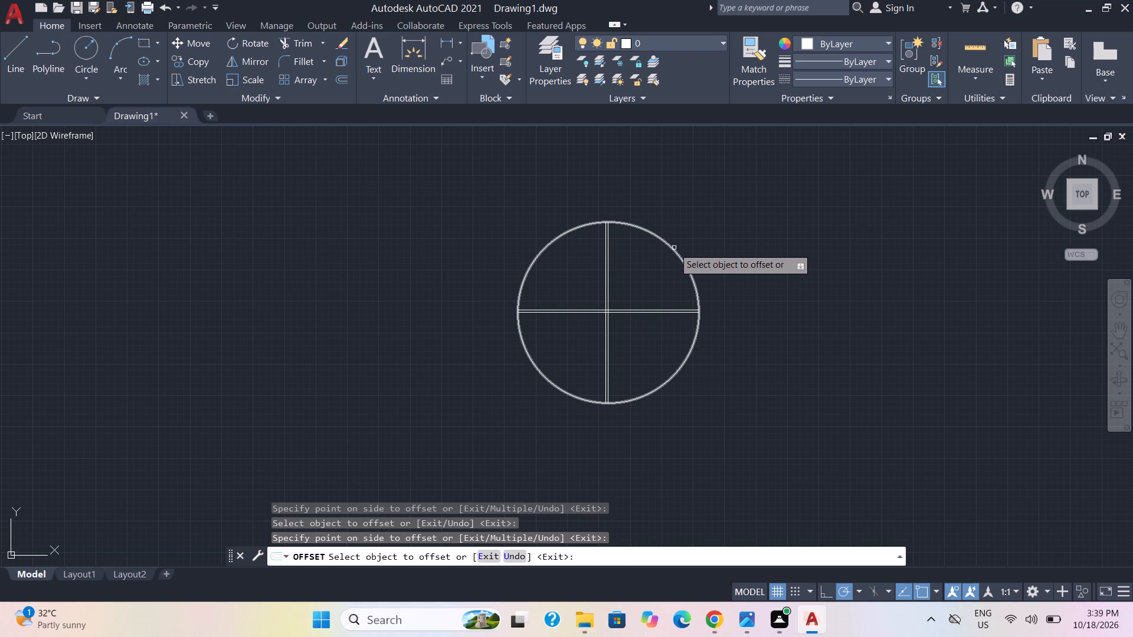
Trim the circle's arc between the two vertical cross lines at its north and south ends.
{"action": "left_click", "coordinate": [672, 249]}
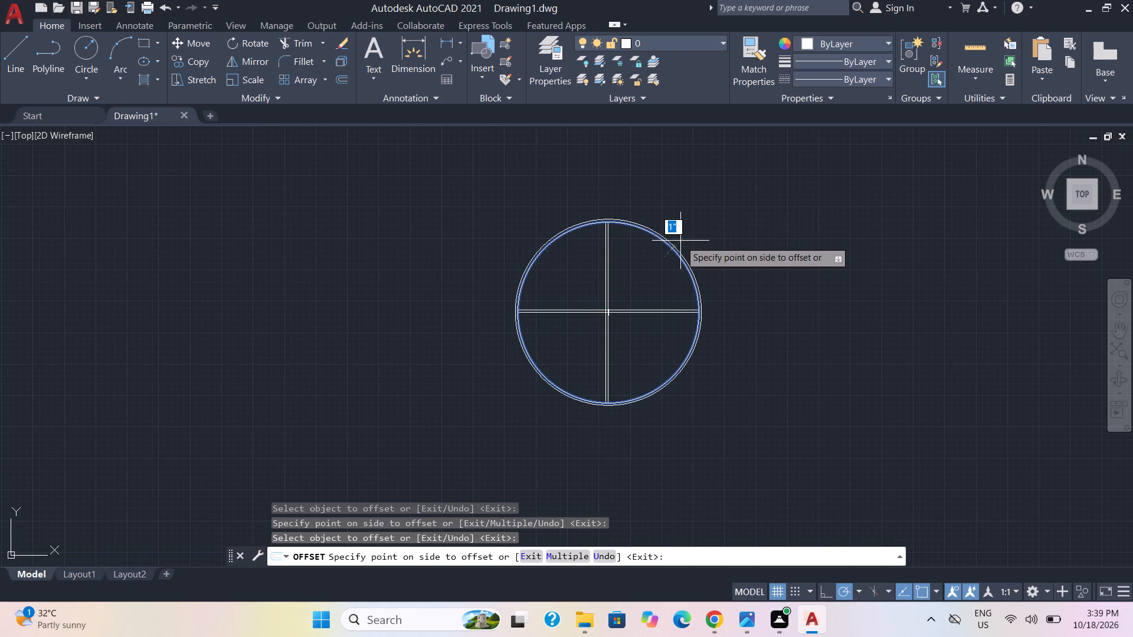
{"action": "key", "text": "Escape"}
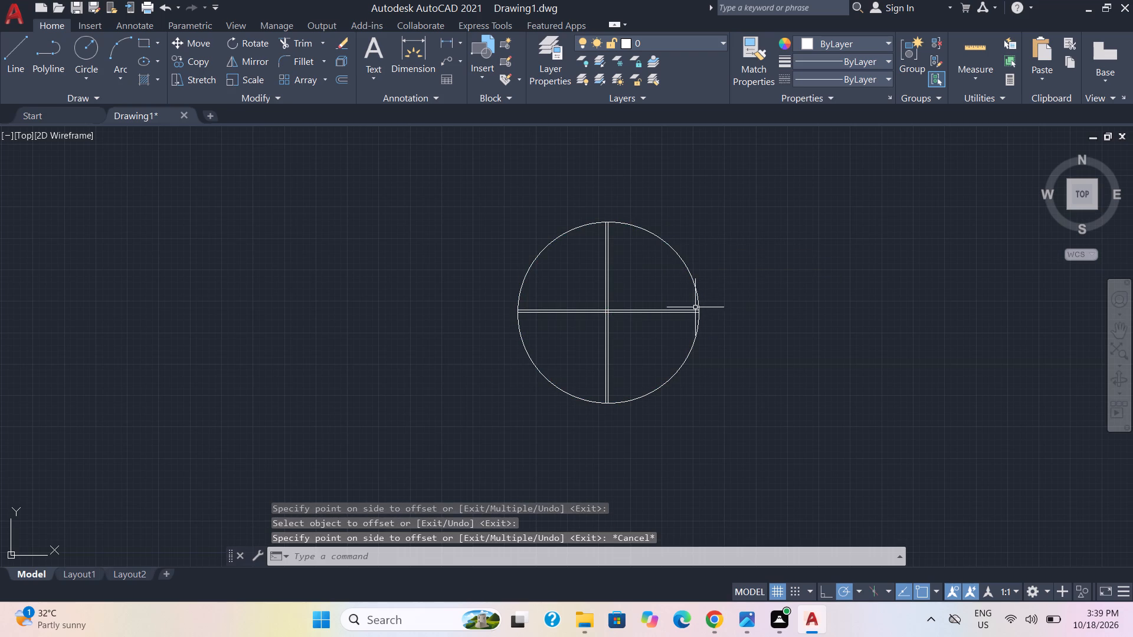
{"action": "scroll", "coordinate": [692, 298], "scroll_direction": "up", "scroll_amount": 2}
{"action": "middle_click_drag", "start_coordinate": [714, 281], "coordinate": [695, 400]}
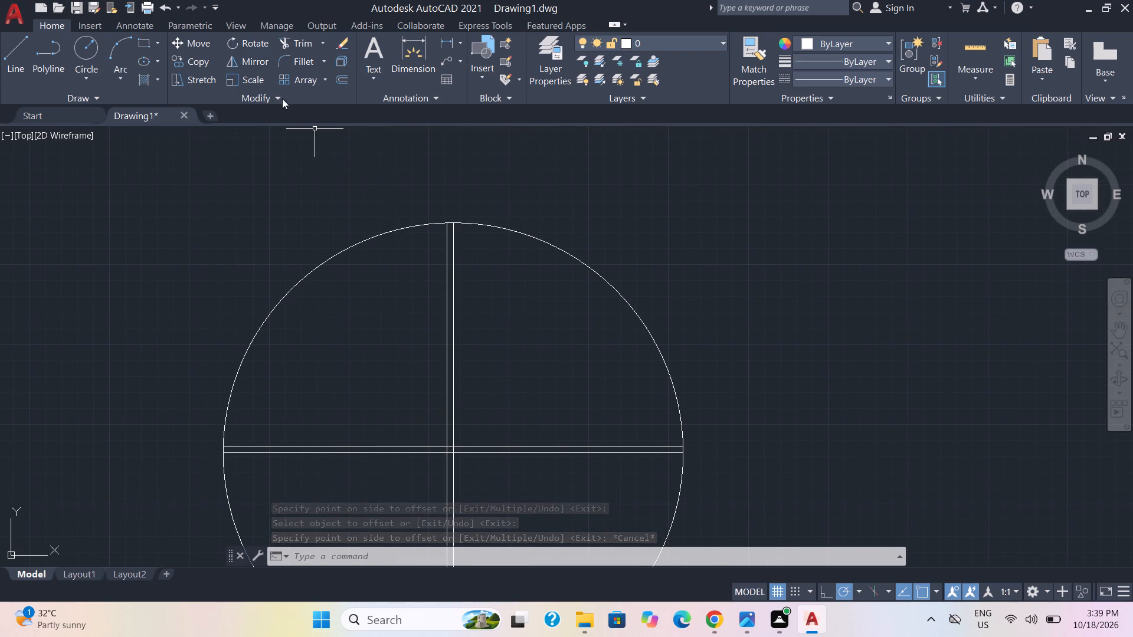
{"action": "left_click", "coordinate": [301, 37]}
{"action": "scroll", "coordinate": [434, 203], "scroll_direction": "up", "scroll_amount": 2}
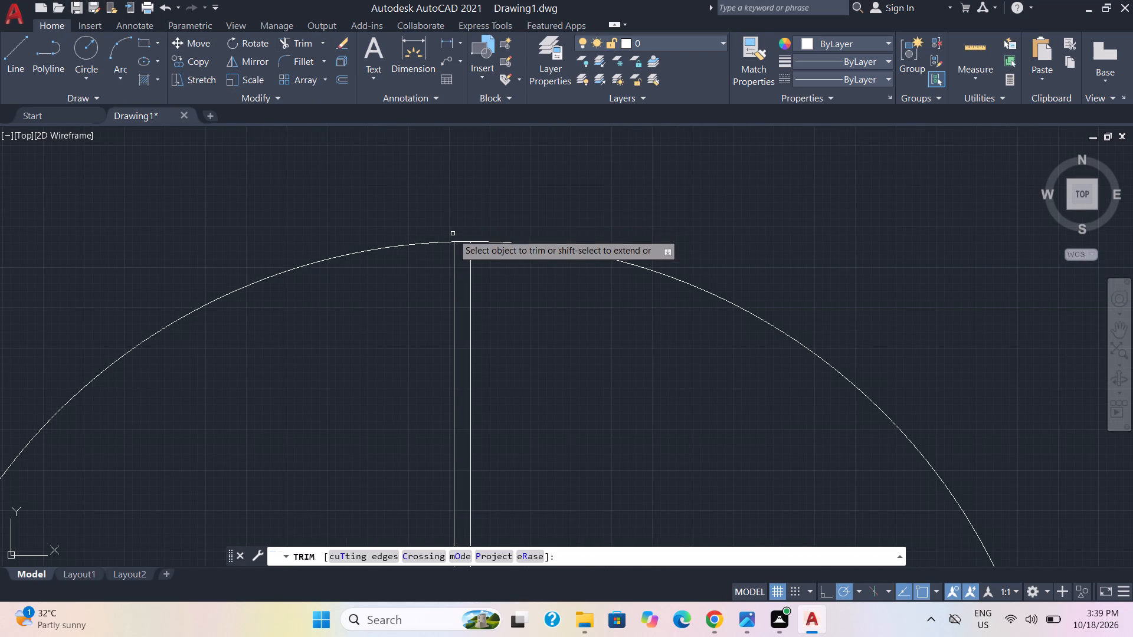
{"action": "left_click_drag", "start_coordinate": [456, 221], "coordinate": [459, 263]}
{"action": "scroll", "coordinate": [581, 285], "scroll_direction": "down", "scroll_amount": 2}
{"action": "middle_click_drag", "start_coordinate": [592, 360], "coordinate": [617, 208]}
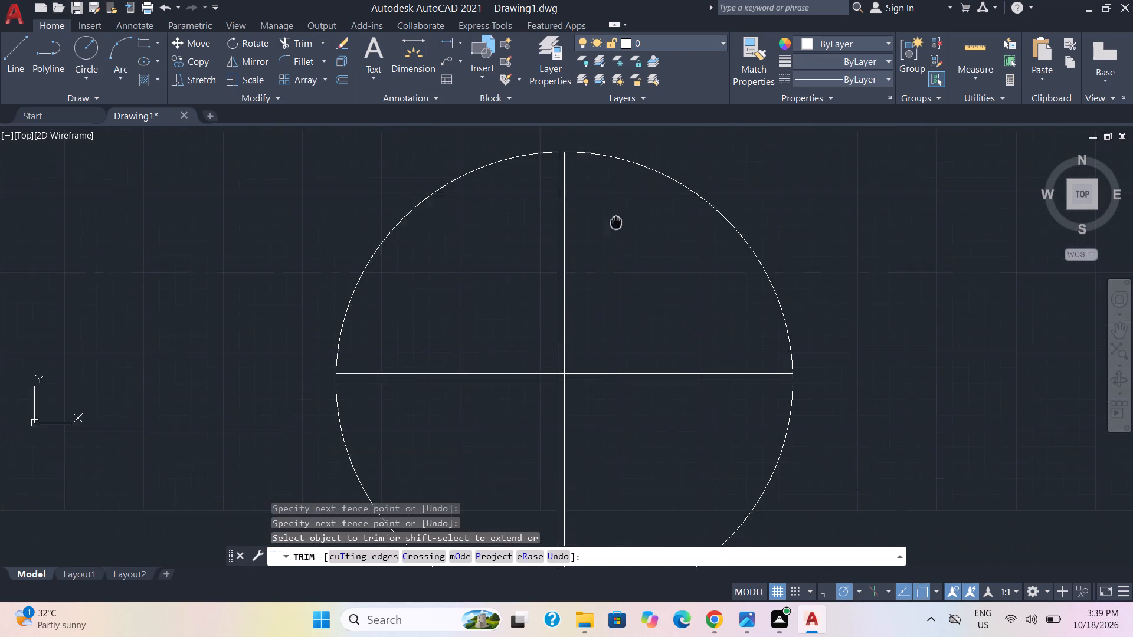
{"action": "middle_click_drag", "start_coordinate": [617, 208], "coordinate": [624, 164]}
{"action": "middle_click_drag", "start_coordinate": [586, 418], "coordinate": [615, 266]}
{"action": "scroll", "coordinate": [602, 406], "scroll_direction": "up", "scroll_amount": 2}
{"action": "left_click_drag", "start_coordinate": [582, 385], "coordinate": [590, 347]}
{"action": "scroll", "coordinate": [591, 353], "scroll_direction": "down", "scroll_amount": 3}
{"action": "scroll", "coordinate": [604, 235], "scroll_direction": "up", "scroll_amount": 1}
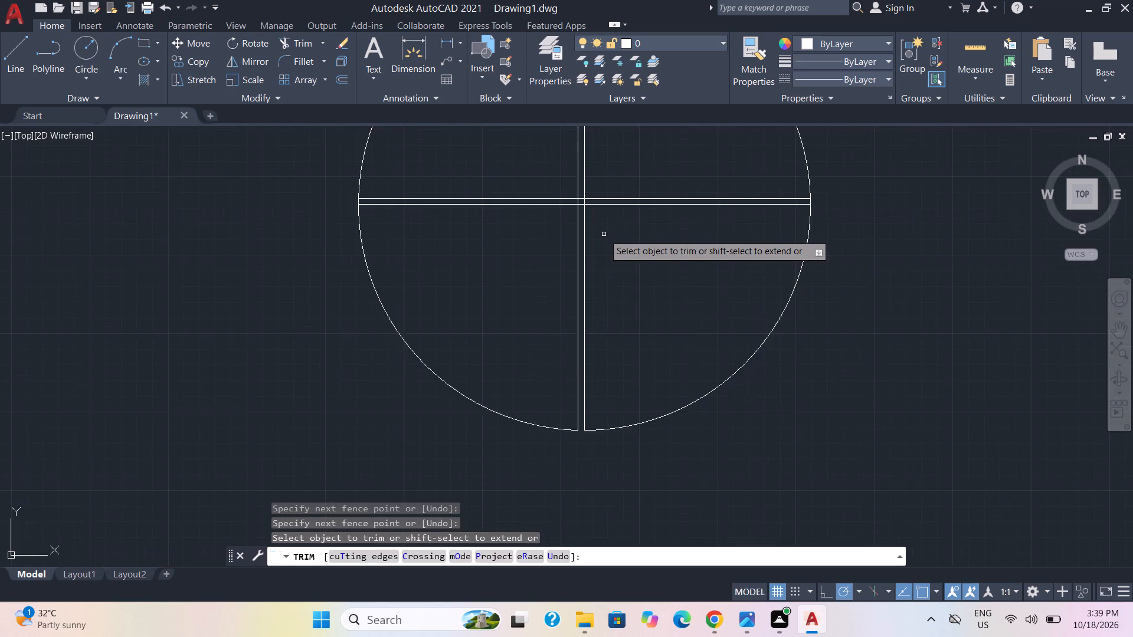
Trim the line segments inside the central crossing of the double cross lines so the center is open.
{"action": "scroll", "coordinate": [604, 234], "scroll_direction": "up", "scroll_amount": 1}
{"action": "middle_click_drag", "start_coordinate": [604, 234], "coordinate": [636, 399]}
{"action": "scroll", "coordinate": [607, 372], "scroll_direction": "up", "scroll_amount": 3}
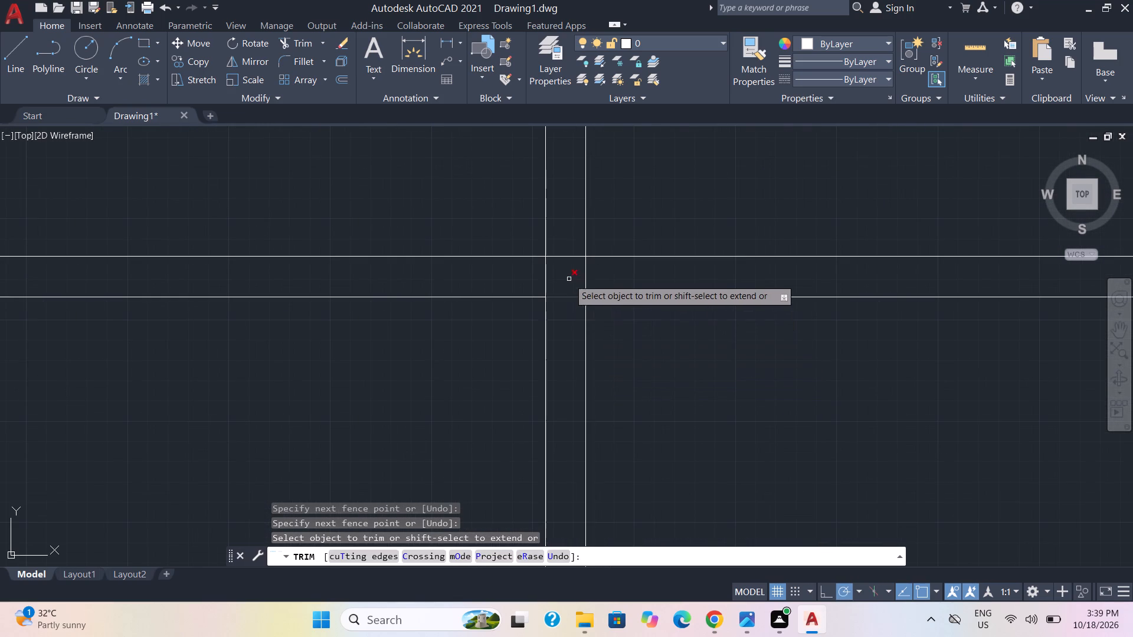
{"action": "left_click_drag", "start_coordinate": [528, 282], "coordinate": [593, 290]}
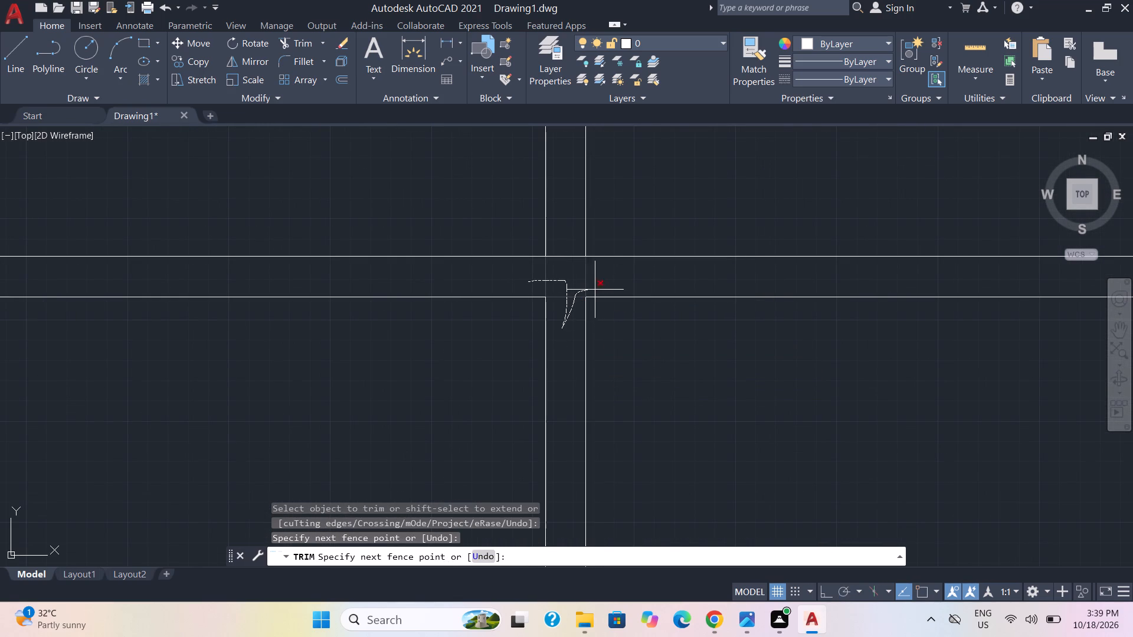
{"action": "left_click_drag", "start_coordinate": [593, 290], "coordinate": [572, 268]}
{"action": "scroll", "coordinate": [545, 321], "scroll_direction": "down", "scroll_amount": 3}
{"action": "scroll", "coordinate": [424, 317], "scroll_direction": "down", "scroll_amount": 1}
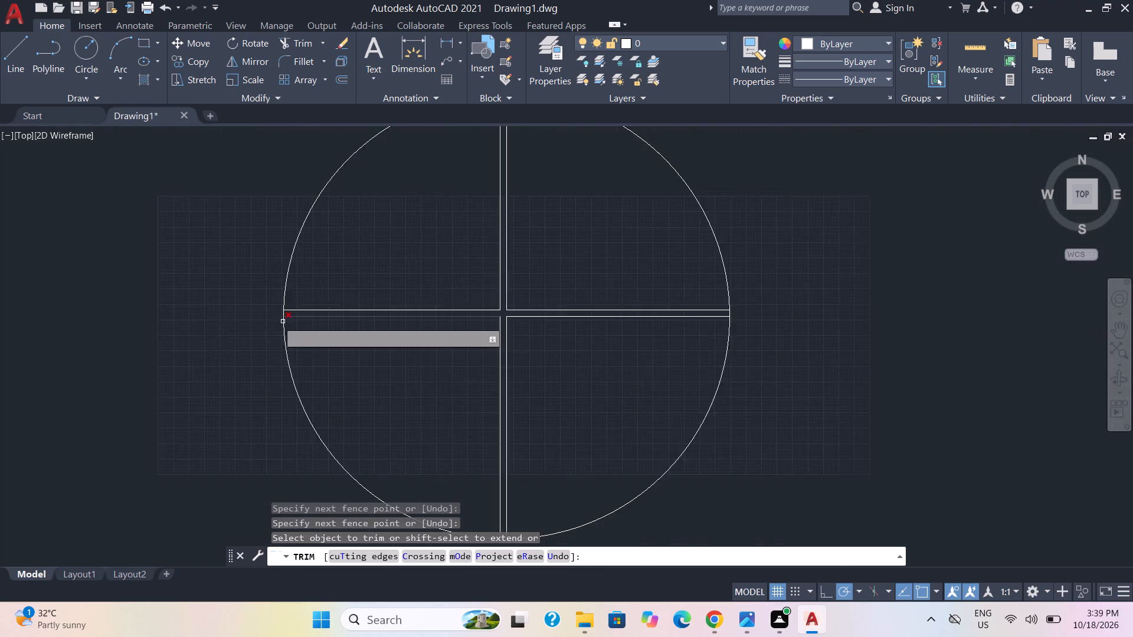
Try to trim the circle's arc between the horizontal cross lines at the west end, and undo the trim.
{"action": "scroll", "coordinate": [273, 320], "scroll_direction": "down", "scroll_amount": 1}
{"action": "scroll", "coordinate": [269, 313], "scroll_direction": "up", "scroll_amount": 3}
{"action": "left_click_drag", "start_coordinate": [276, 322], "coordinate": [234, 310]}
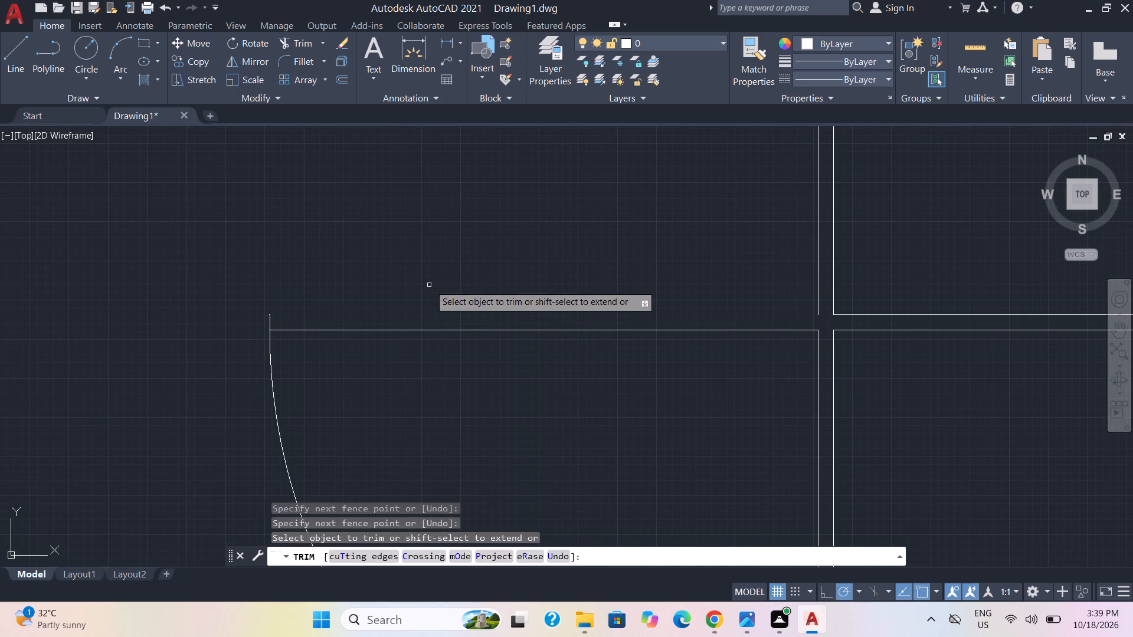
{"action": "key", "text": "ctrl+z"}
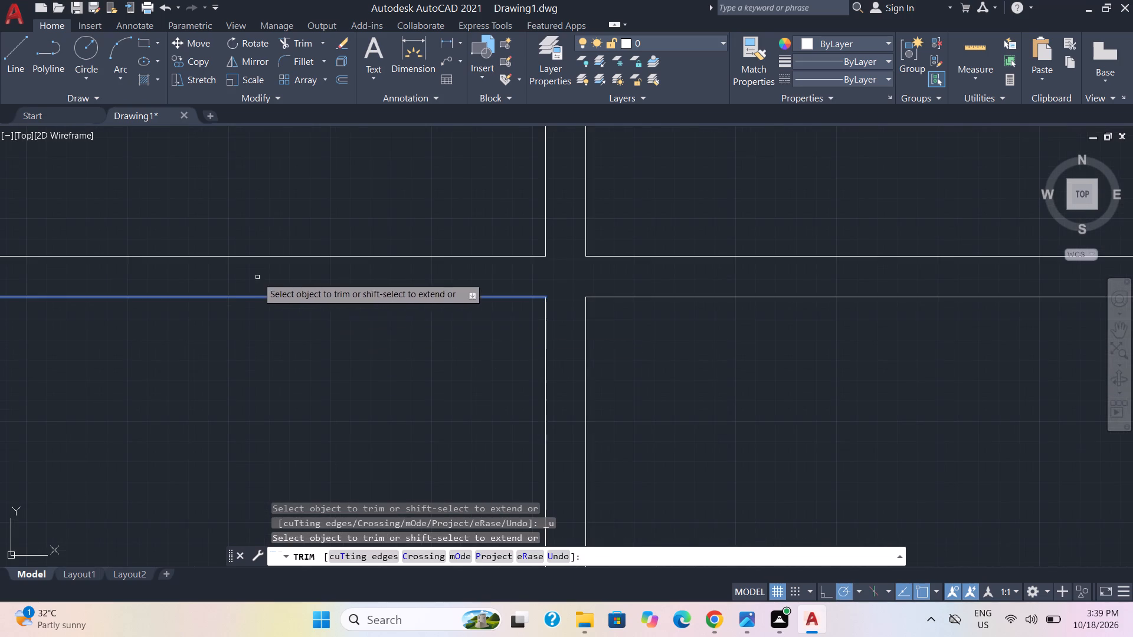
Trim the circle's arc between the two horizontal cross lines at the west end.
{"action": "scroll", "coordinate": [346, 251], "scroll_direction": "down", "scroll_amount": 3}
{"action": "middle_click_drag", "start_coordinate": [267, 260], "coordinate": [571, 304]}
{"action": "scroll", "coordinate": [267, 260], "scroll_direction": "down", "scroll_amount": 1}
{"action": "scroll", "coordinate": [438, 312], "scroll_direction": "up", "scroll_amount": 3}
{"action": "left_click_drag", "start_coordinate": [425, 288], "coordinate": [391, 284]}
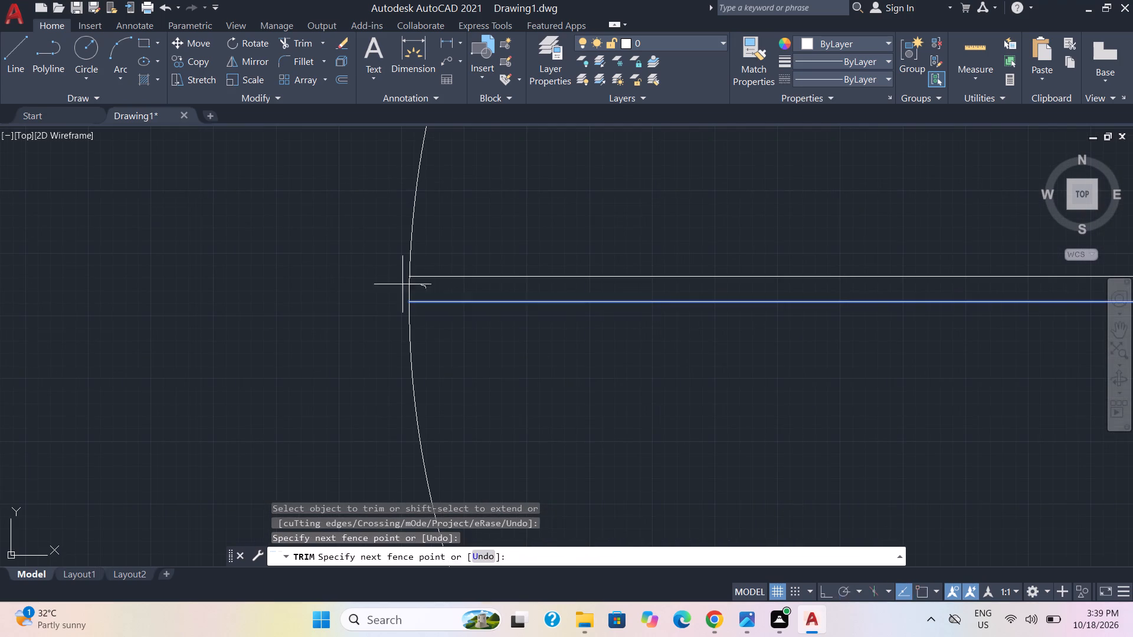
{"action": "left_click_drag", "start_coordinate": [391, 284], "coordinate": [335, 284]}
{"action": "scroll", "coordinate": [607, 229], "scroll_direction": "down", "scroll_amount": 4}
{"action": "scroll", "coordinate": [679, 219], "scroll_direction": "down", "scroll_amount": 1}
{"action": "middle_click_drag", "start_coordinate": [679, 219], "coordinate": [558, 341]}
{"action": "scroll", "coordinate": [604, 286], "scroll_direction": "up", "scroll_amount": 3}
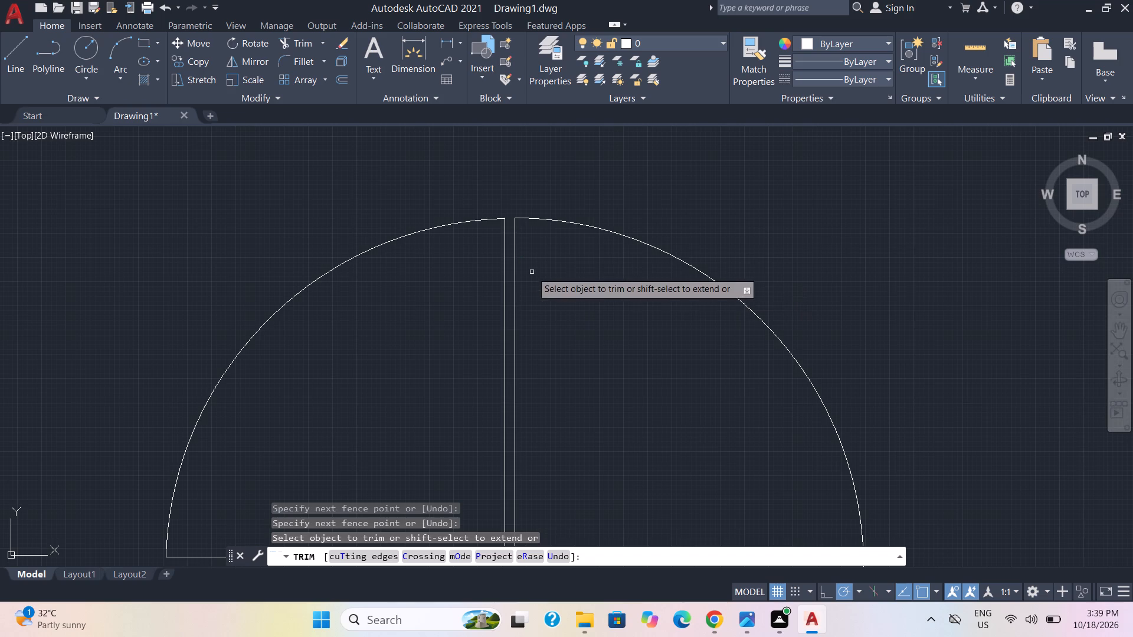
{"action": "scroll", "coordinate": [606, 328], "scroll_direction": "down", "scroll_amount": 5}
{"action": "middle_click", "coordinate": [746, 434]}
{"action": "key", "text": "Escape"}
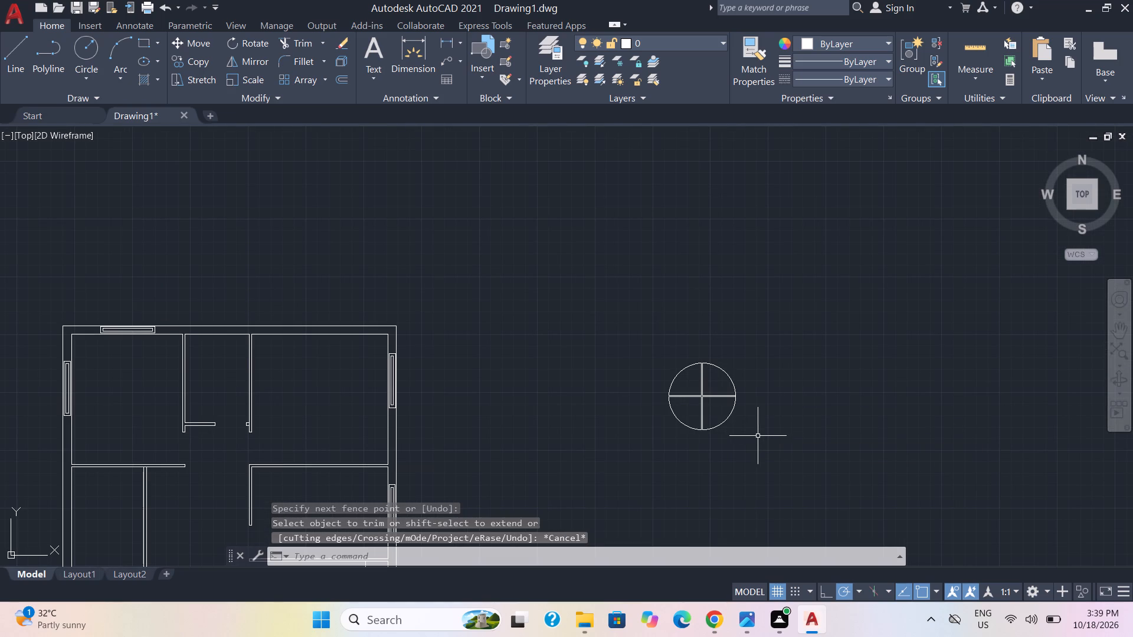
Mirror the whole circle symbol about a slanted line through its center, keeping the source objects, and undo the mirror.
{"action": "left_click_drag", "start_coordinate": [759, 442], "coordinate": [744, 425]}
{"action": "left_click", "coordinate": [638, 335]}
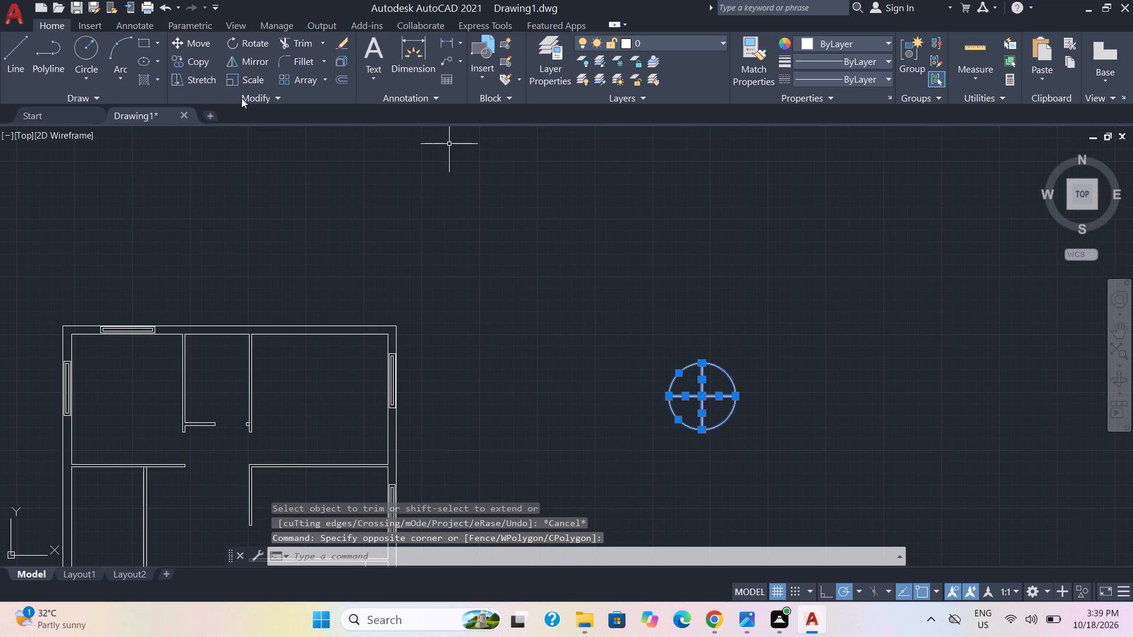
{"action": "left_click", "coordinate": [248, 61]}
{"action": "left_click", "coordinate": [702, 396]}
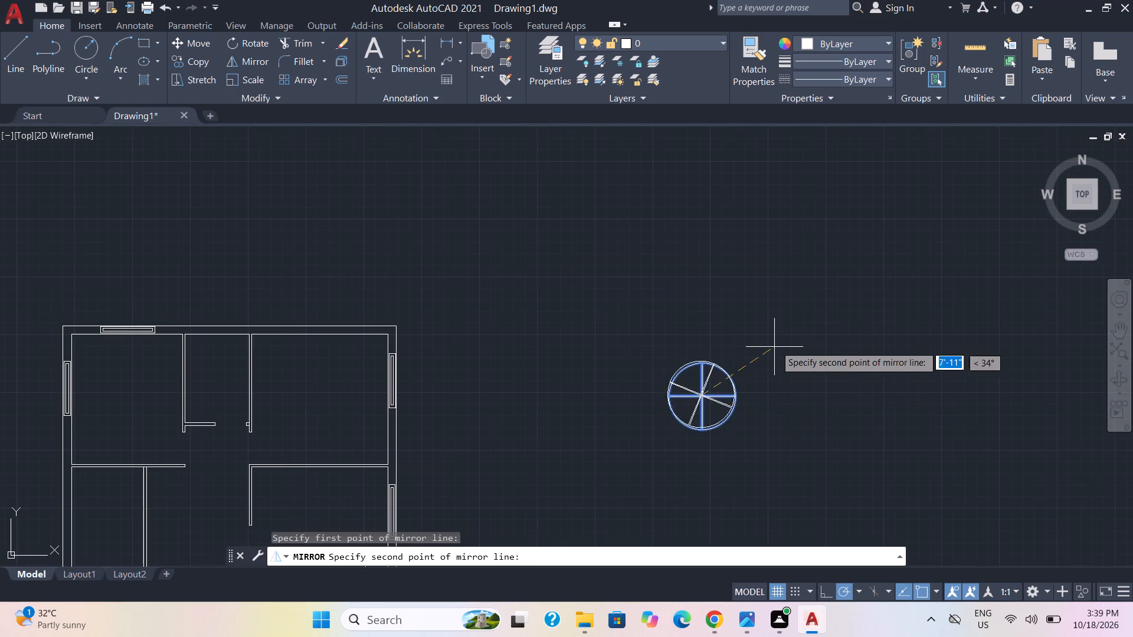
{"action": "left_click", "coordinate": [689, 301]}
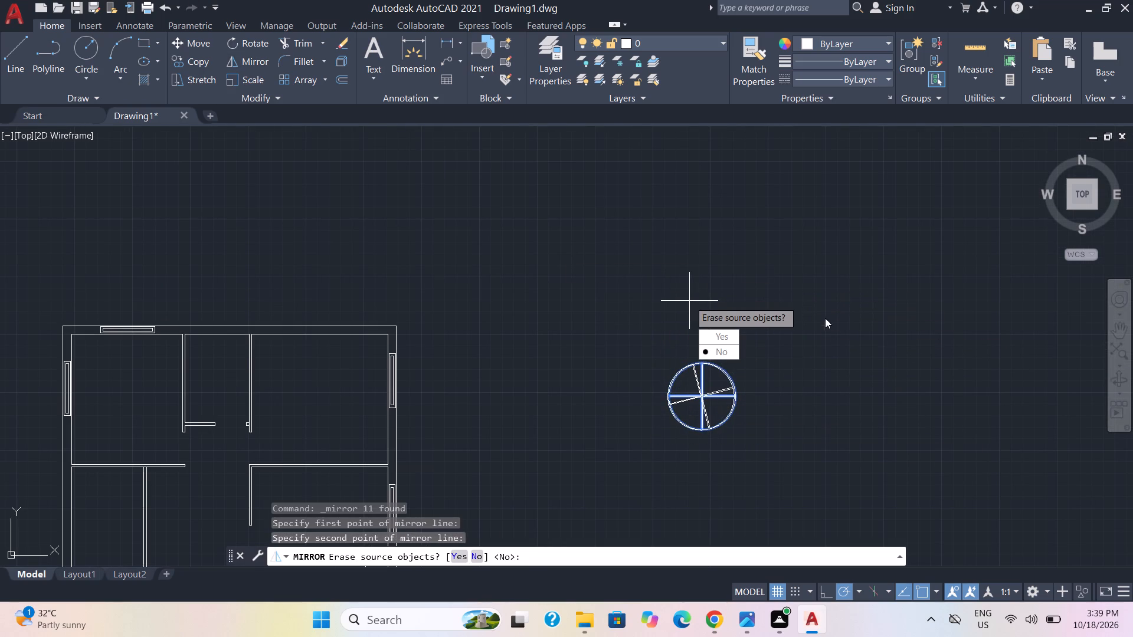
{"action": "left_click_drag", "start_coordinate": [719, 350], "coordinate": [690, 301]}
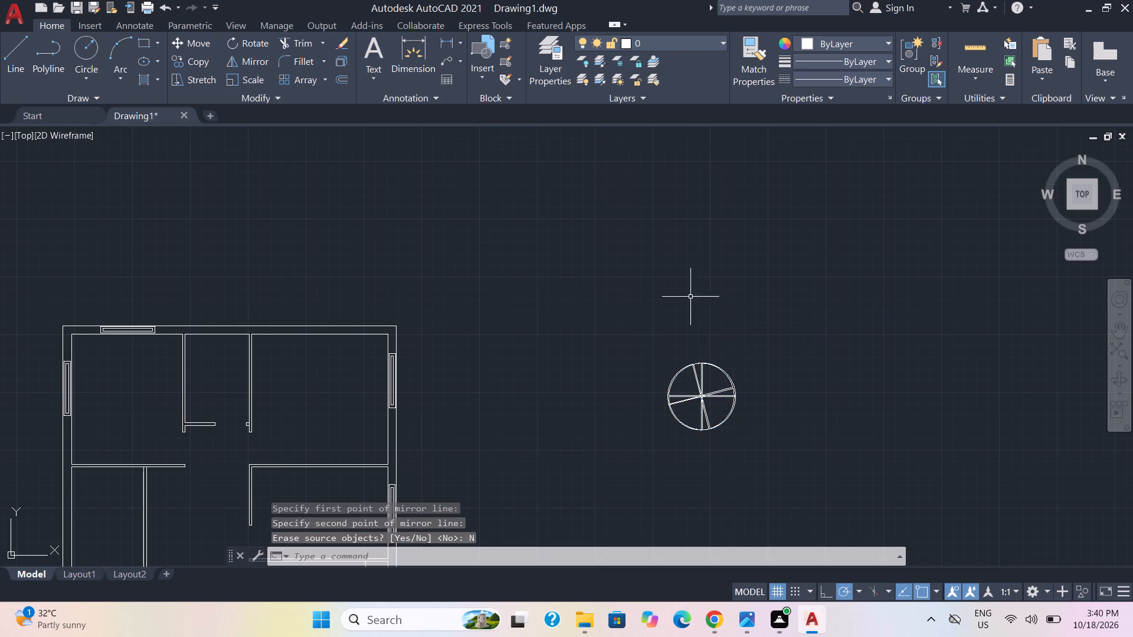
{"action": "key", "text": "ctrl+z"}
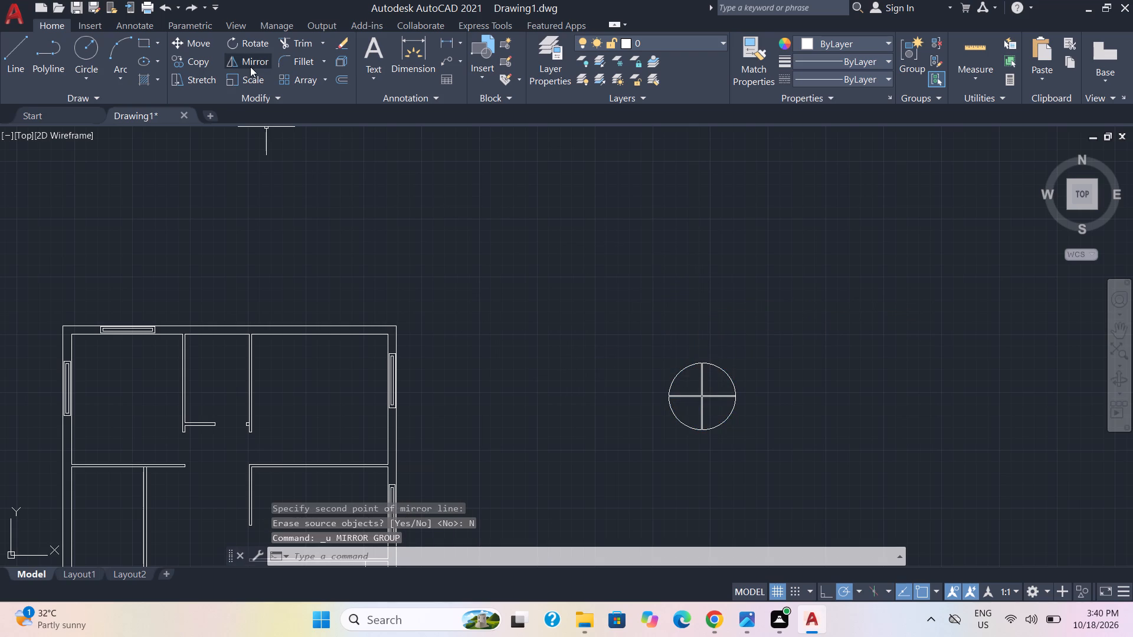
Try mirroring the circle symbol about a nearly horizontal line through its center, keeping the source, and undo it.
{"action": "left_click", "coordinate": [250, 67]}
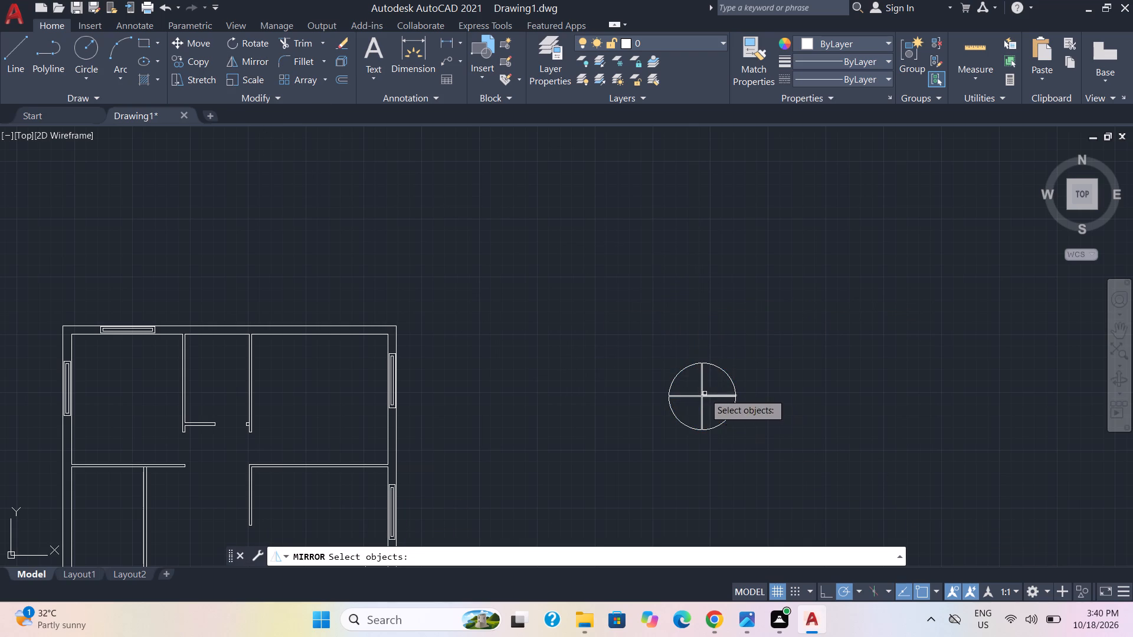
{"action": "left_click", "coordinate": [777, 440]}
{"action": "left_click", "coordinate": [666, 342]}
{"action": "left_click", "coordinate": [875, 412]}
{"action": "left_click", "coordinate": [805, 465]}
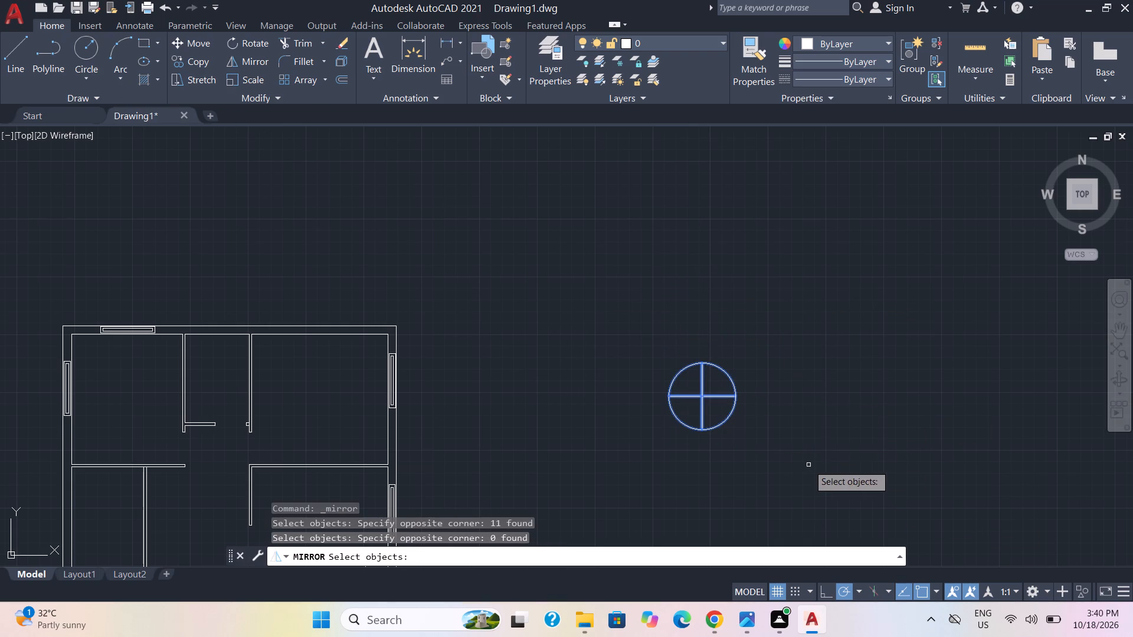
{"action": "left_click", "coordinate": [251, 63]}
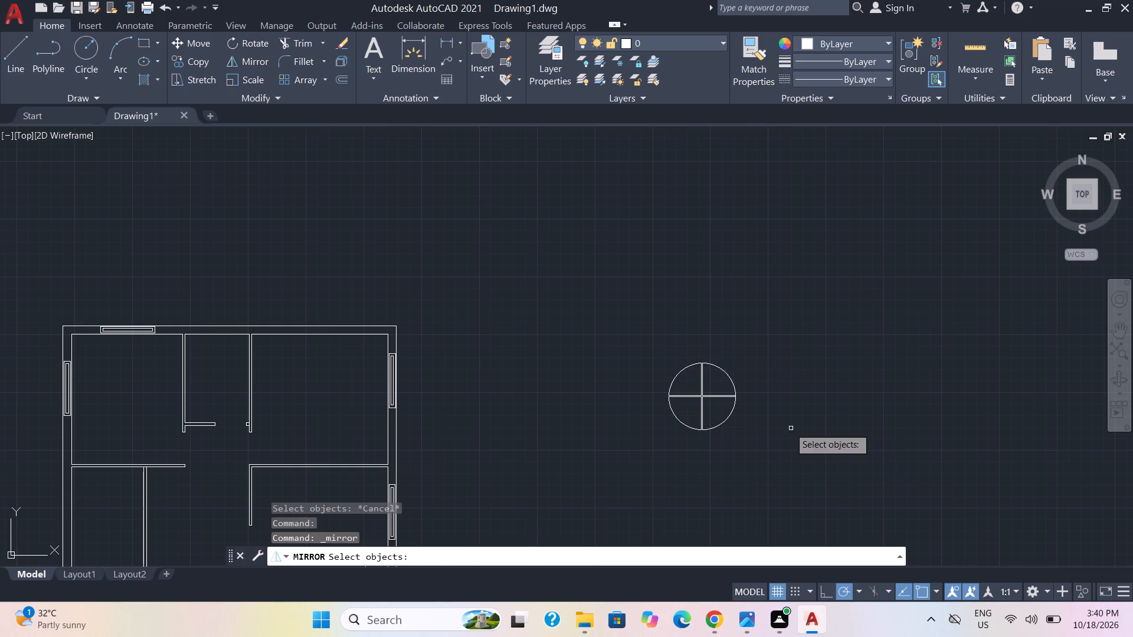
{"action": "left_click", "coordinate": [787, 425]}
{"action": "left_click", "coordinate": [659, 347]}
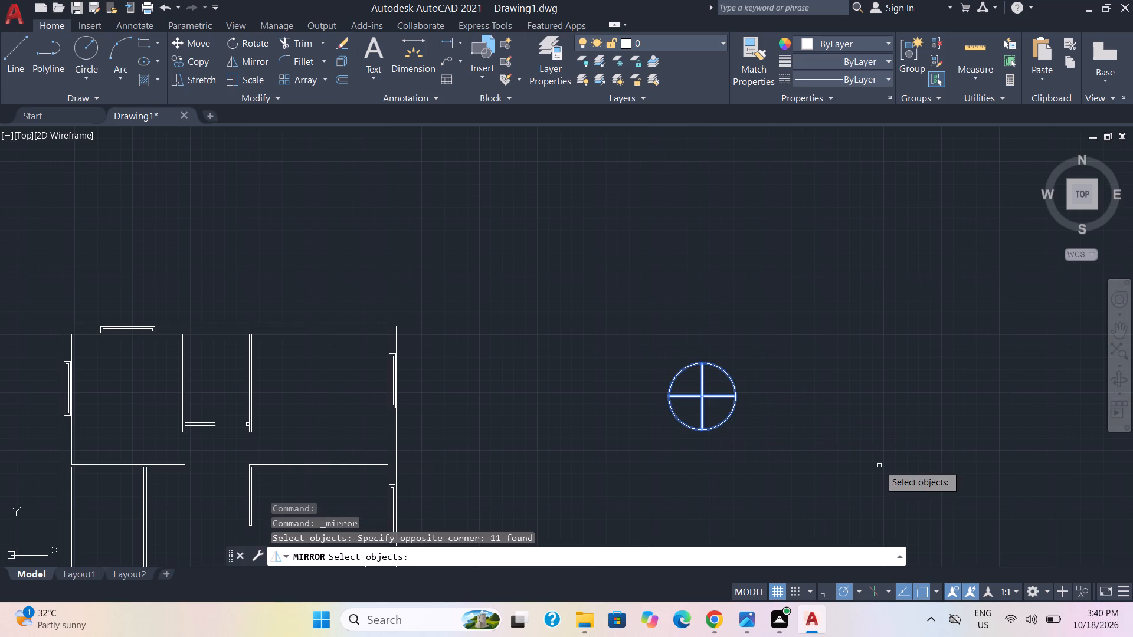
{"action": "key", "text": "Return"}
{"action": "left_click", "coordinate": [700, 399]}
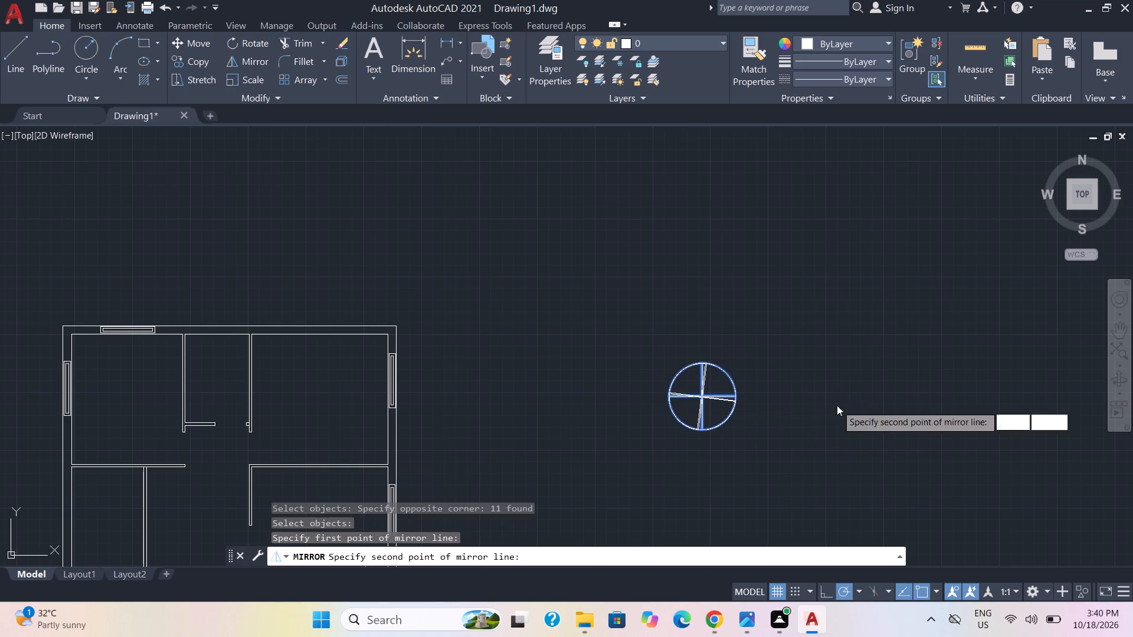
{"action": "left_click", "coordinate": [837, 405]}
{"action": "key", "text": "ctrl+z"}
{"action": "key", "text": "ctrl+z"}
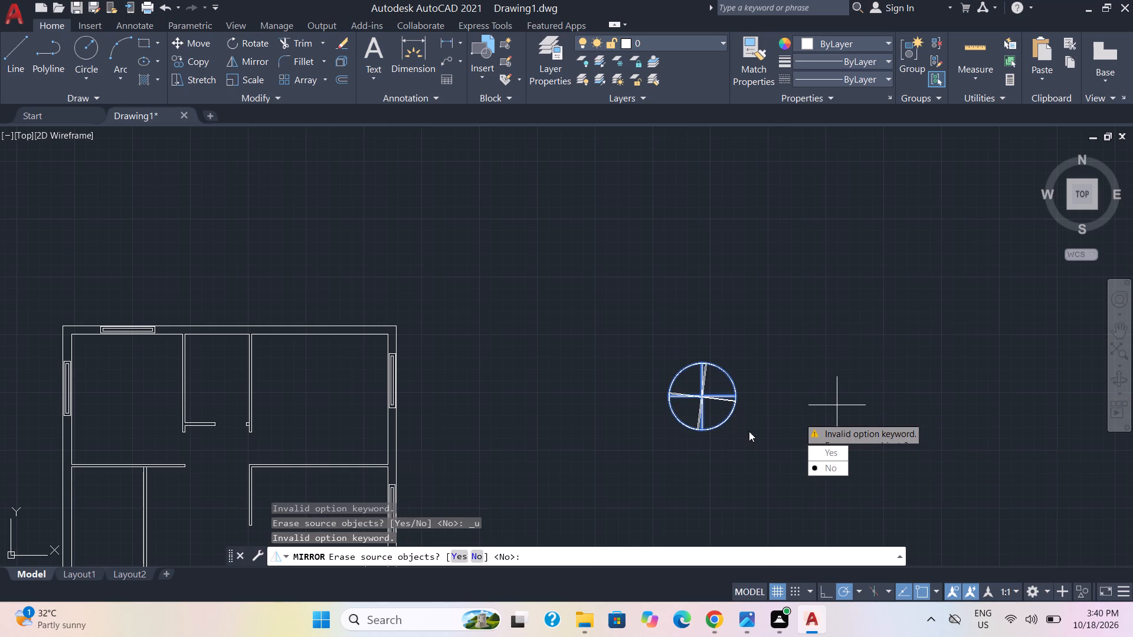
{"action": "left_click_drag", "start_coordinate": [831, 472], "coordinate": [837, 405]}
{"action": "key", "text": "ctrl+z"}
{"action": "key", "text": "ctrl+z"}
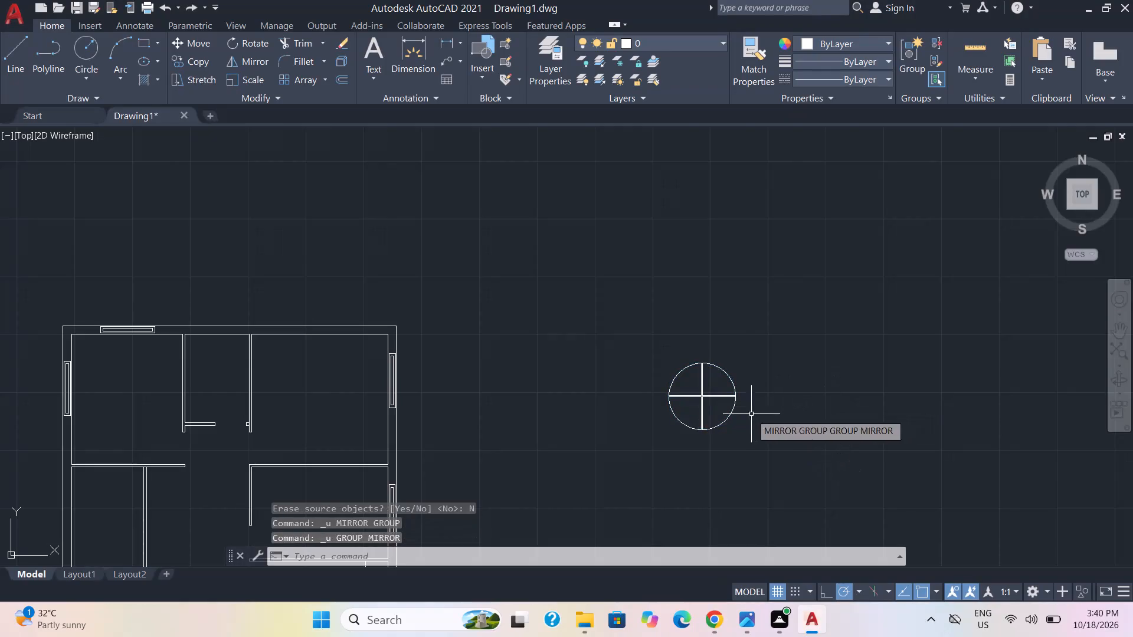
Examine the circle symbol's double cross lines and arc ends up close for untrimmed pieces.
{"action": "scroll", "coordinate": [728, 432], "scroll_direction": "up", "scroll_amount": 2}
{"action": "middle_click_drag", "start_coordinate": [726, 459], "coordinate": [660, 355]}
{"action": "scroll", "coordinate": [660, 355], "scroll_direction": "up", "scroll_amount": 1}
{"action": "middle_click_drag", "start_coordinate": [682, 329], "coordinate": [670, 382]}
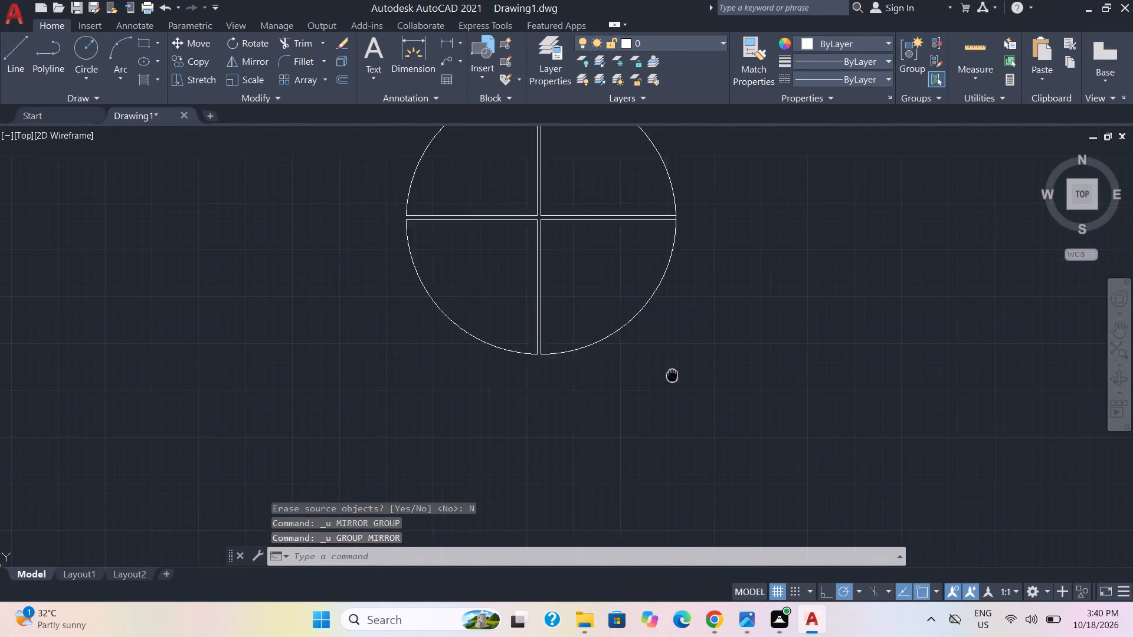
{"action": "middle_click_drag", "start_coordinate": [670, 382], "coordinate": [655, 441]}
{"action": "scroll", "coordinate": [757, 357], "scroll_direction": "down", "scroll_amount": 1}
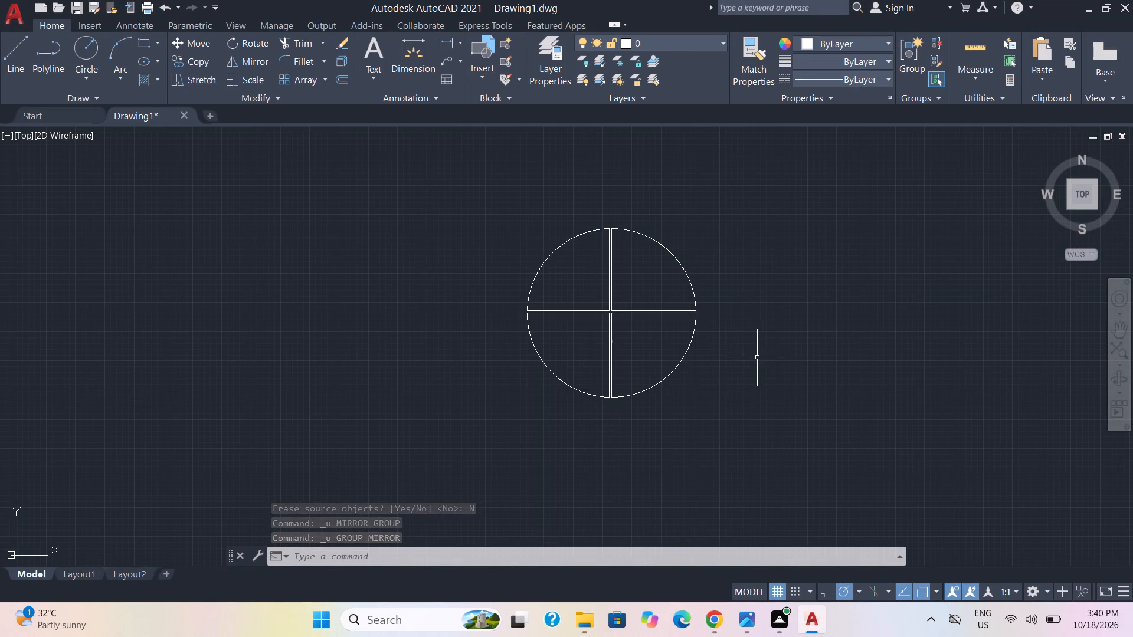
{"action": "scroll", "coordinate": [735, 323], "scroll_direction": "down", "scroll_amount": 1}
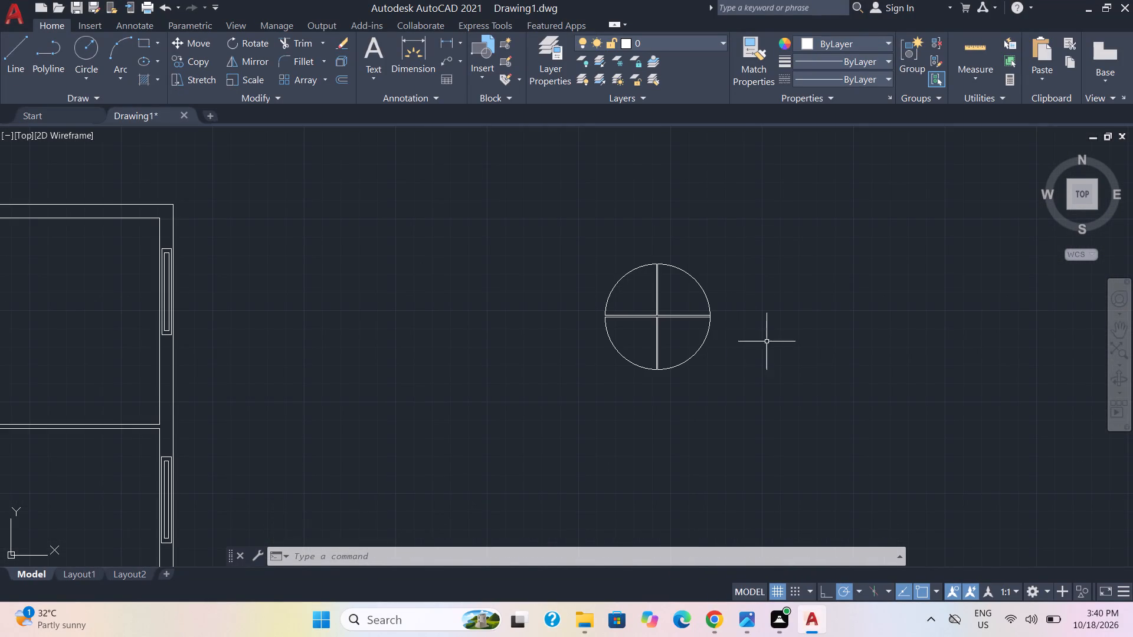
{"action": "scroll", "coordinate": [698, 319], "scroll_direction": "up", "scroll_amount": 4}
{"action": "middle_click_drag", "start_coordinate": [668, 303], "coordinate": [725, 431]}
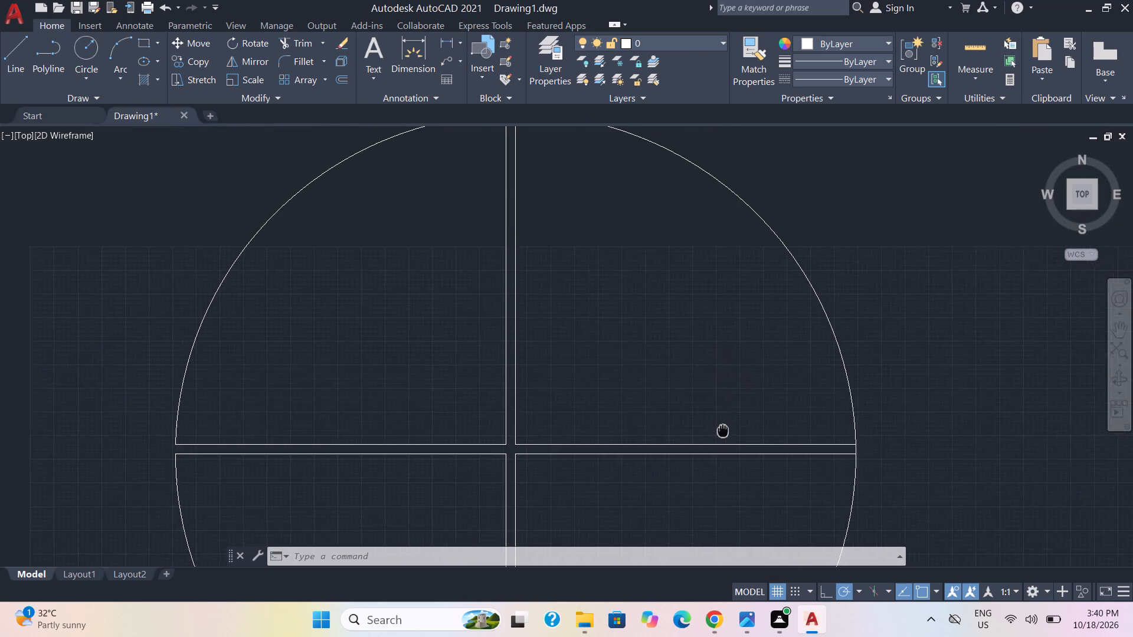
{"action": "middle_click_drag", "start_coordinate": [725, 431], "coordinate": [651, 444]}
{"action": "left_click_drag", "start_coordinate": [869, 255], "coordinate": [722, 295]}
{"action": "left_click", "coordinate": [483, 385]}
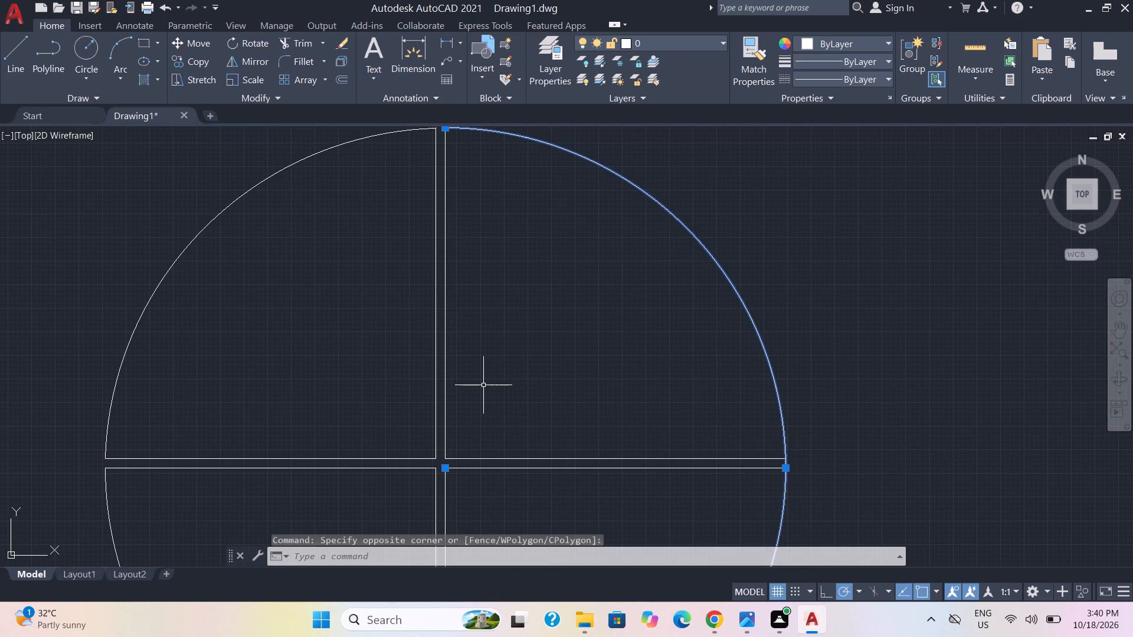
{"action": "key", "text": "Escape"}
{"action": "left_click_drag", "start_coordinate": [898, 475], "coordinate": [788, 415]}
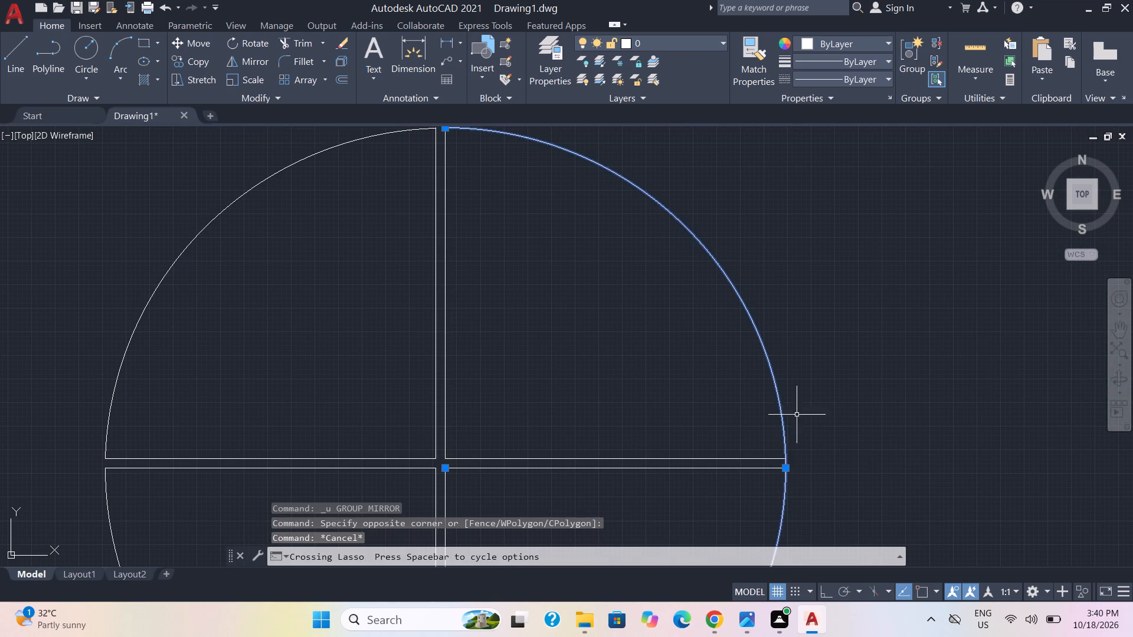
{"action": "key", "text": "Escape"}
Trim the circle's arc between the two horizontal cross lines at the east end.
{"action": "left_click", "coordinate": [289, 42]}
{"action": "scroll", "coordinate": [753, 492], "scroll_direction": "up", "scroll_amount": 1}
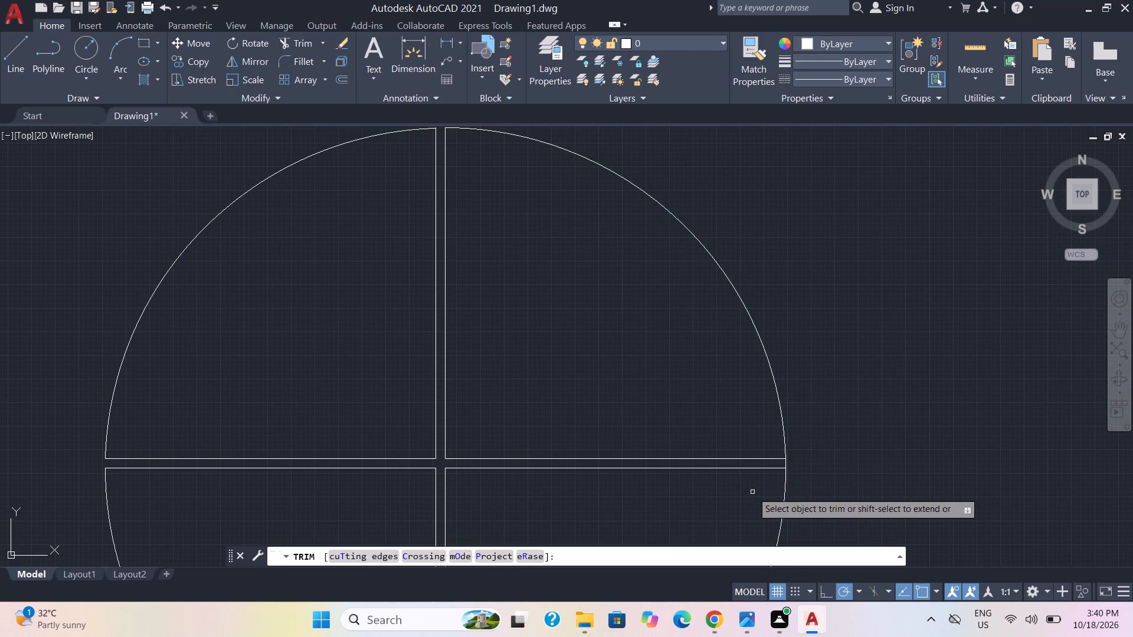
{"action": "left_click_drag", "start_coordinate": [795, 450], "coordinate": [867, 443]}
{"action": "scroll", "coordinate": [841, 411], "scroll_direction": "down", "scroll_amount": 4}
{"action": "scroll", "coordinate": [673, 382], "scroll_direction": "up", "scroll_amount": 3}
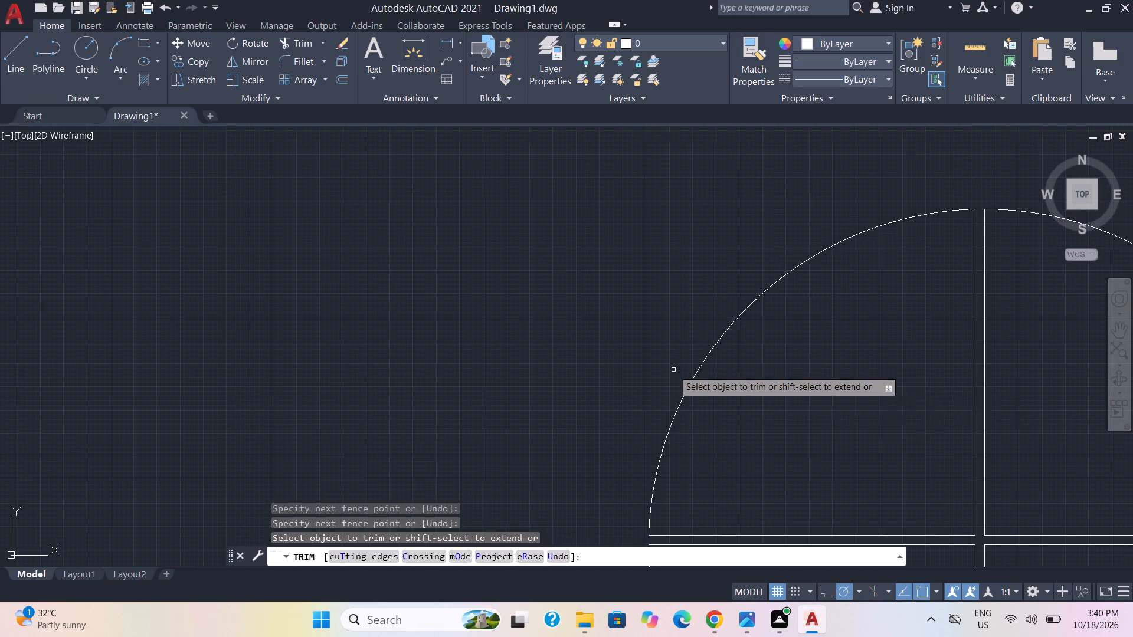
{"action": "key", "text": "Escape"}
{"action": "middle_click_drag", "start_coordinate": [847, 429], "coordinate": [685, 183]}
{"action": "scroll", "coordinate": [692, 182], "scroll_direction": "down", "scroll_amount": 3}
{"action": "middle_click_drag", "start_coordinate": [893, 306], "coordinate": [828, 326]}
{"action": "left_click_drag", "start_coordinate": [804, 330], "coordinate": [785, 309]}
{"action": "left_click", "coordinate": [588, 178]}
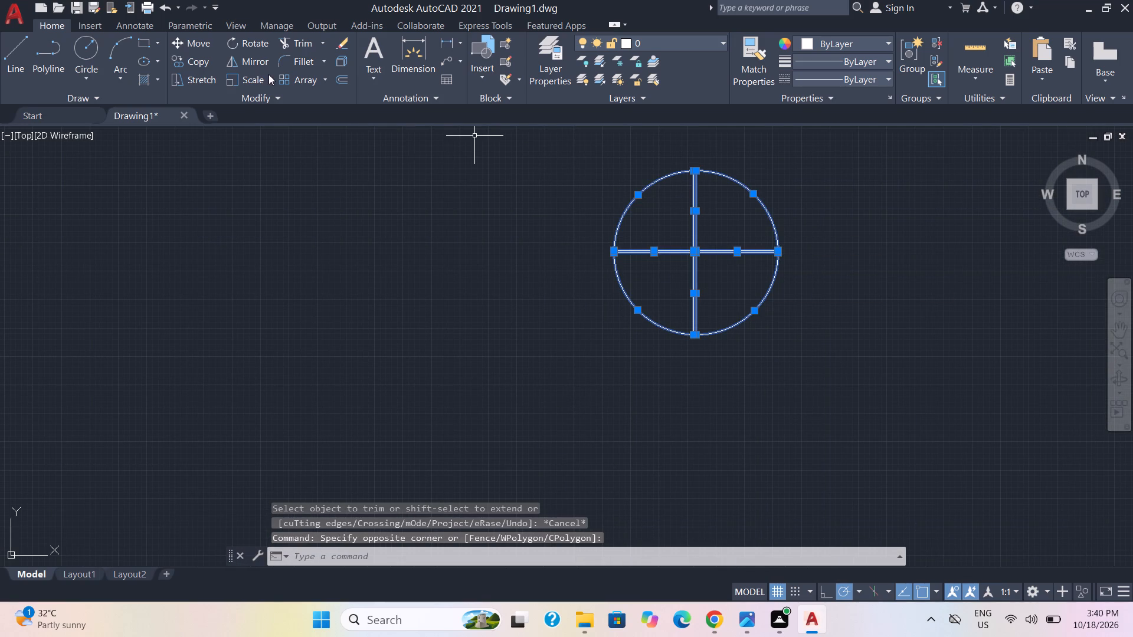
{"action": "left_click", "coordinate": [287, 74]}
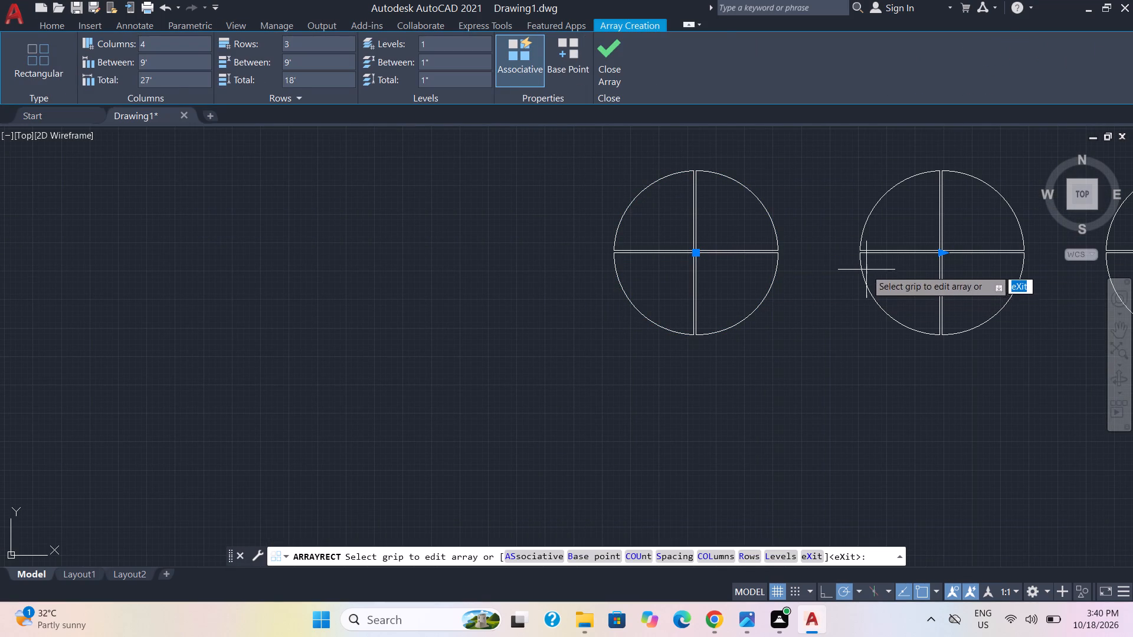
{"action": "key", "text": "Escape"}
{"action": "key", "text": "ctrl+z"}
Mirror the circle symbol about a horizontal line just below it, keeping the source, to get a second symbol underneath.
{"action": "scroll", "coordinate": [820, 258], "scroll_direction": "down", "scroll_amount": 1}
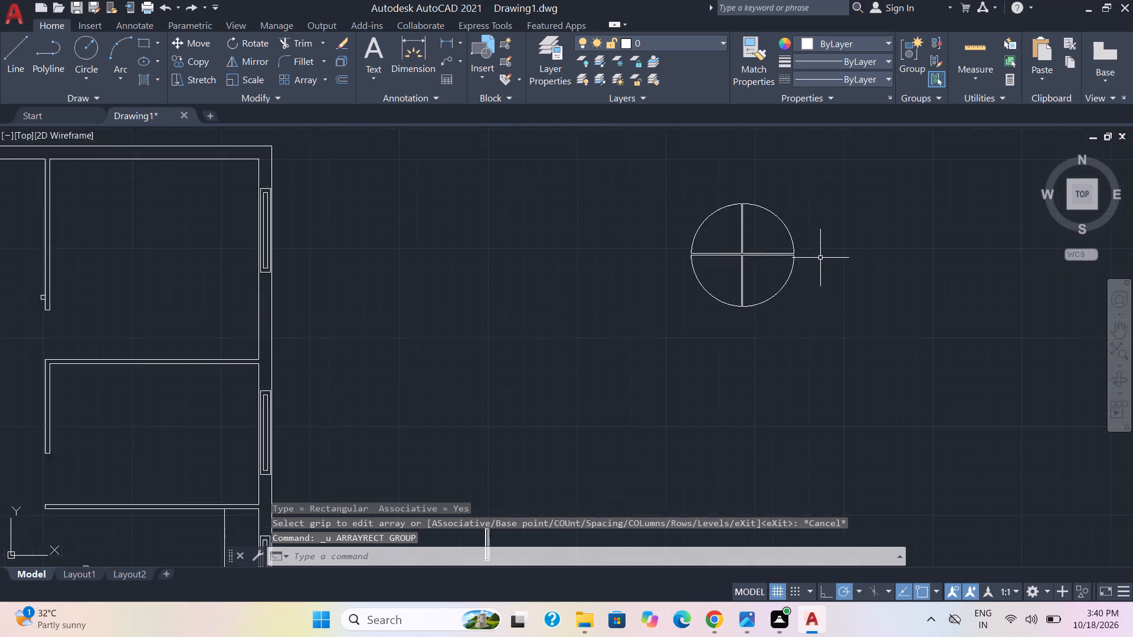
{"action": "scroll", "coordinate": [820, 258], "scroll_direction": "down", "scroll_amount": 2}
{"action": "left_click", "coordinate": [820, 280]}
{"action": "left_click", "coordinate": [777, 228]}
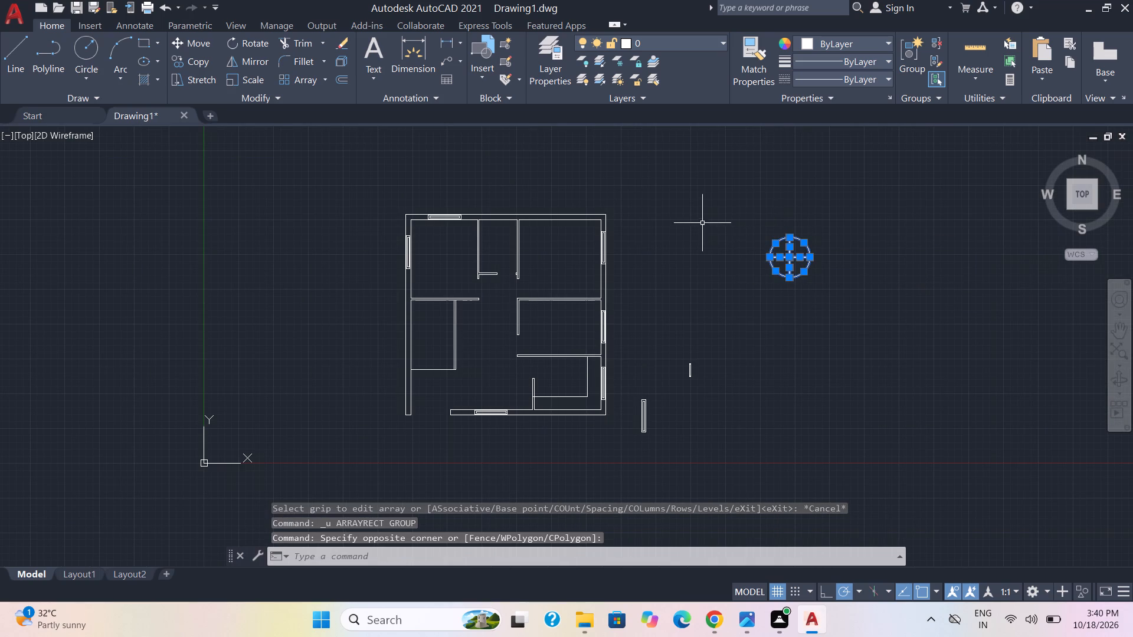
{"action": "left_click", "coordinate": [248, 56]}
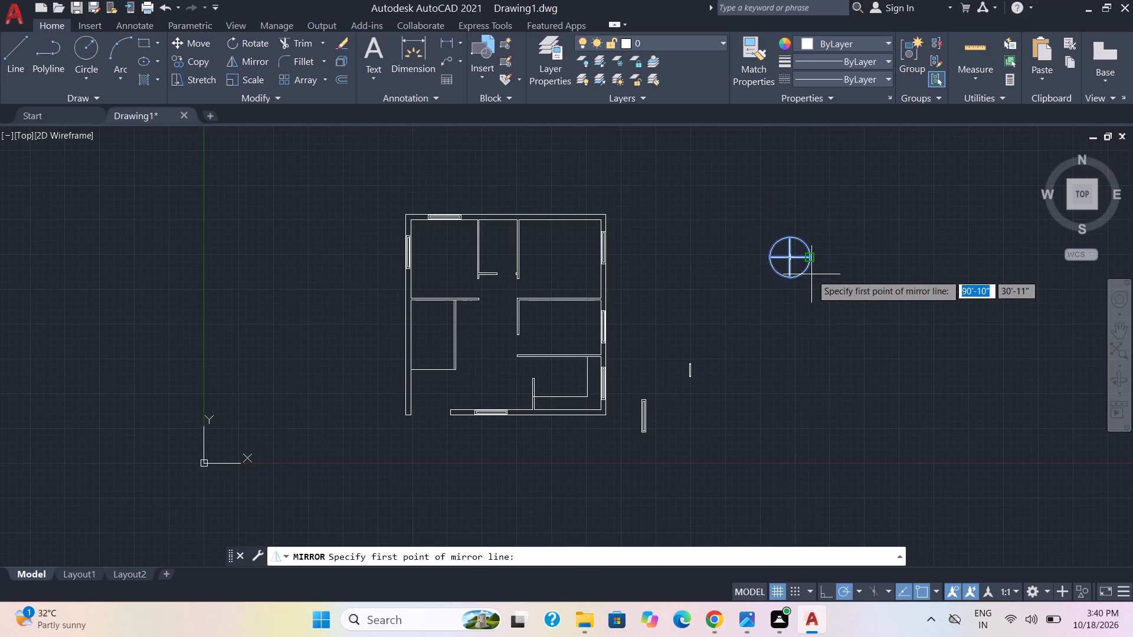
{"action": "left_click", "coordinate": [836, 292]}
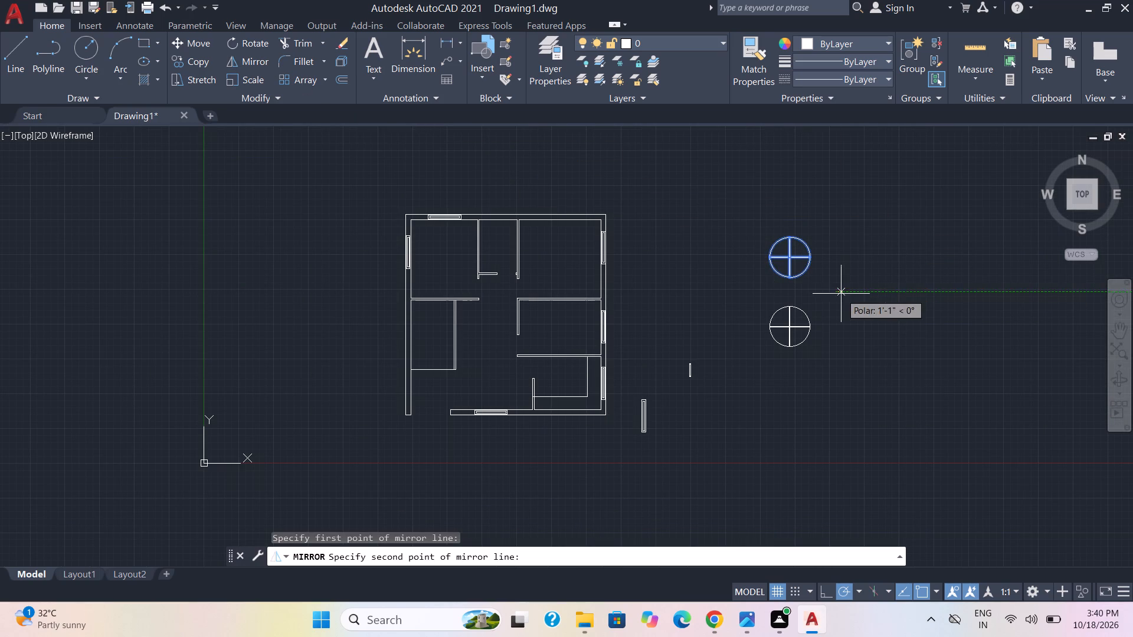
{"action": "left_click", "coordinate": [840, 294]}
{"action": "left_click_drag", "start_coordinate": [873, 349], "coordinate": [840, 291]}
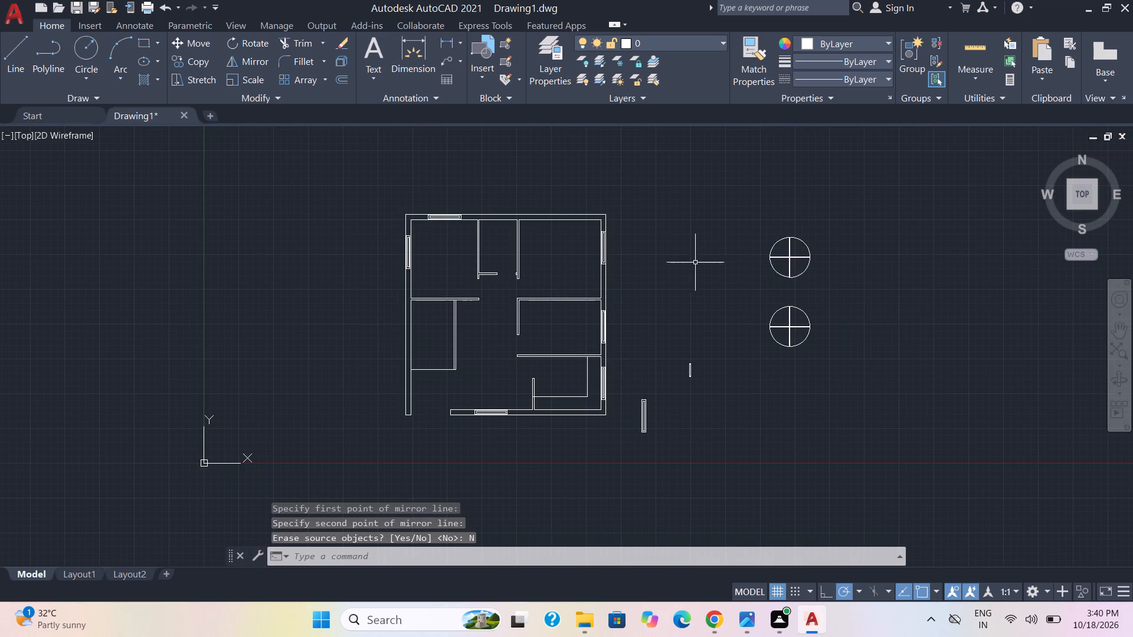
Move the southeast quarter (arc and two straight edges) out of the lower circle symbol to the empty area southeast of it.
{"action": "scroll", "coordinate": [695, 270], "scroll_direction": "down", "scroll_amount": 1}
{"action": "scroll", "coordinate": [795, 317], "scroll_direction": "up", "scroll_amount": 3}
{"action": "scroll", "coordinate": [677, 298], "scroll_direction": "up", "scroll_amount": 2}
{"action": "left_click_drag", "start_coordinate": [634, 344], "coordinate": [569, 262]}
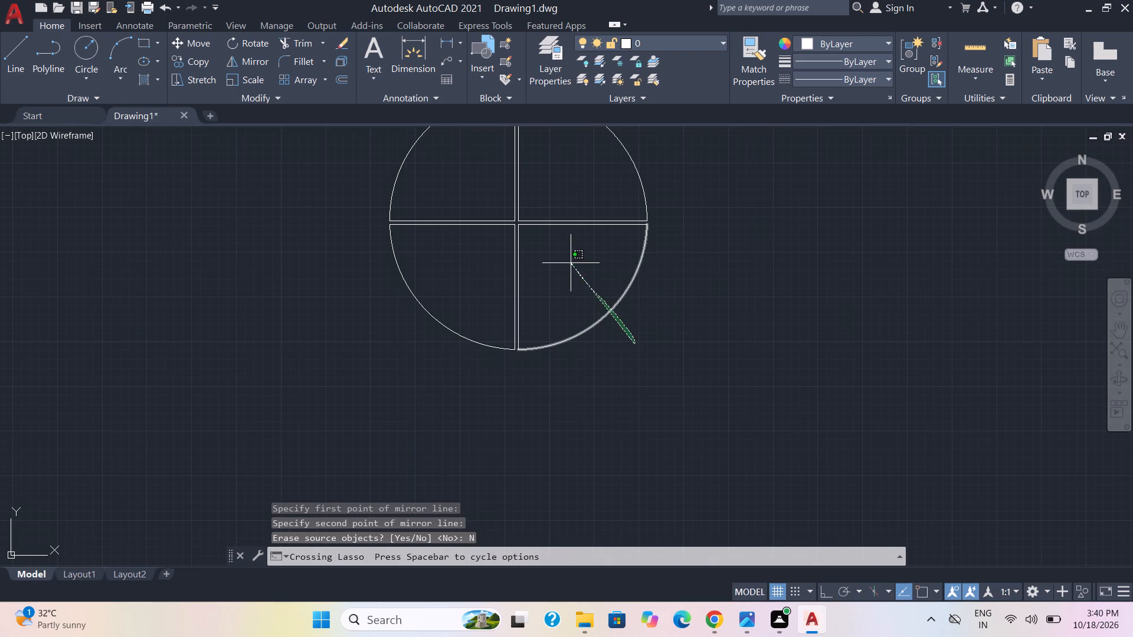
{"action": "left_click_drag", "start_coordinate": [569, 262], "coordinate": [534, 224]}
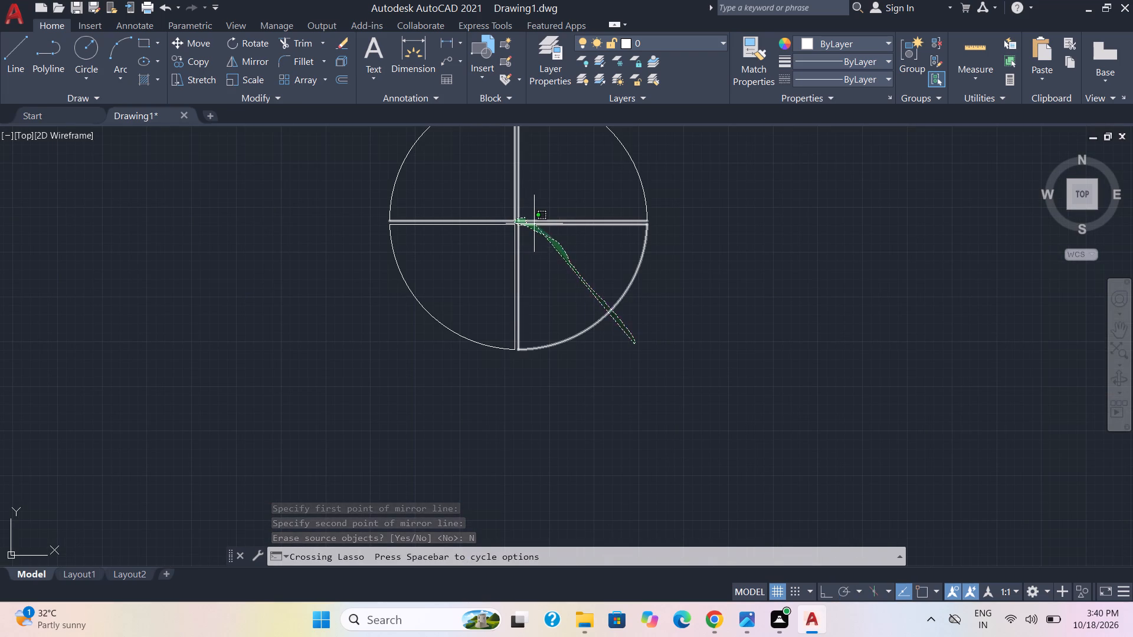
{"action": "left_click_drag", "start_coordinate": [534, 224], "coordinate": [541, 225]}
{"action": "key", "text": "Escape"}
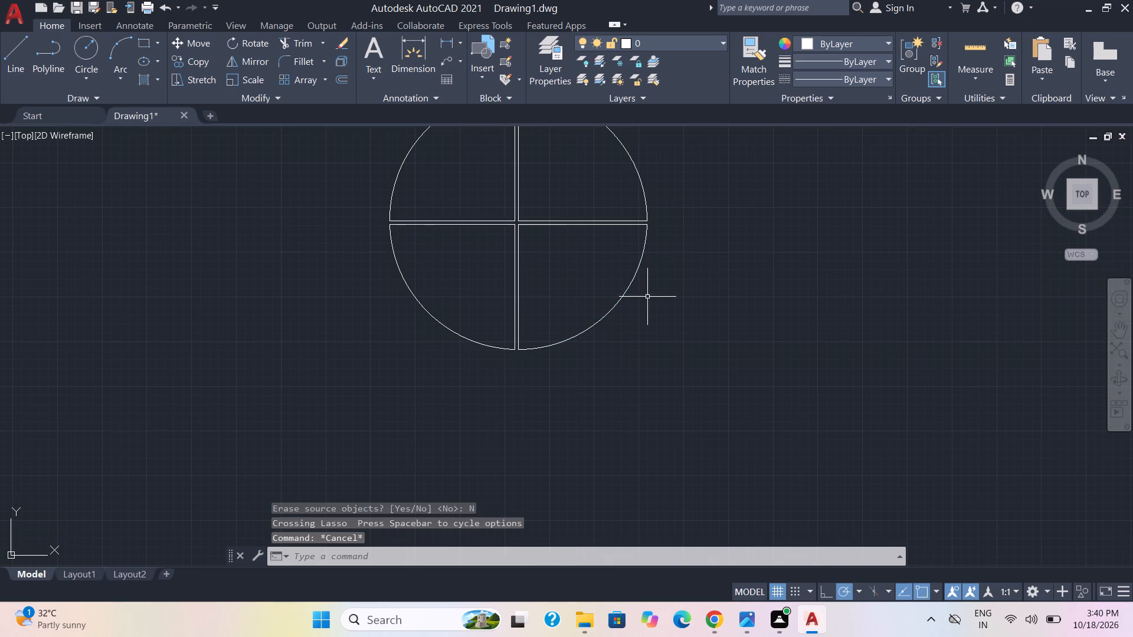
{"action": "left_click_drag", "start_coordinate": [637, 317], "coordinate": [517, 283]}
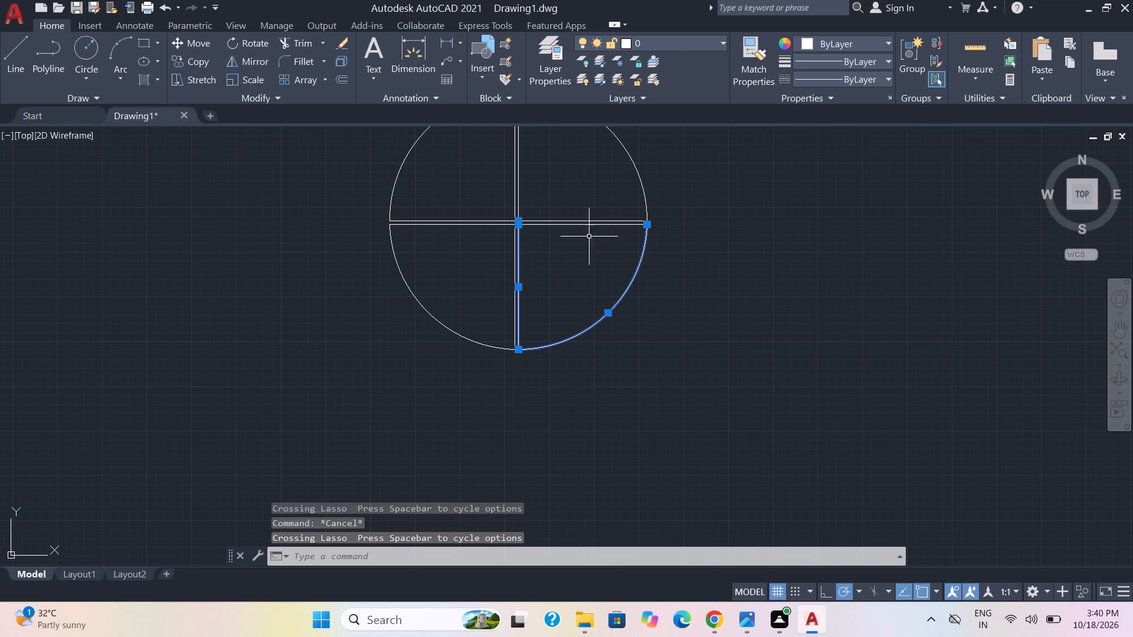
{"action": "left_click", "coordinate": [587, 224]}
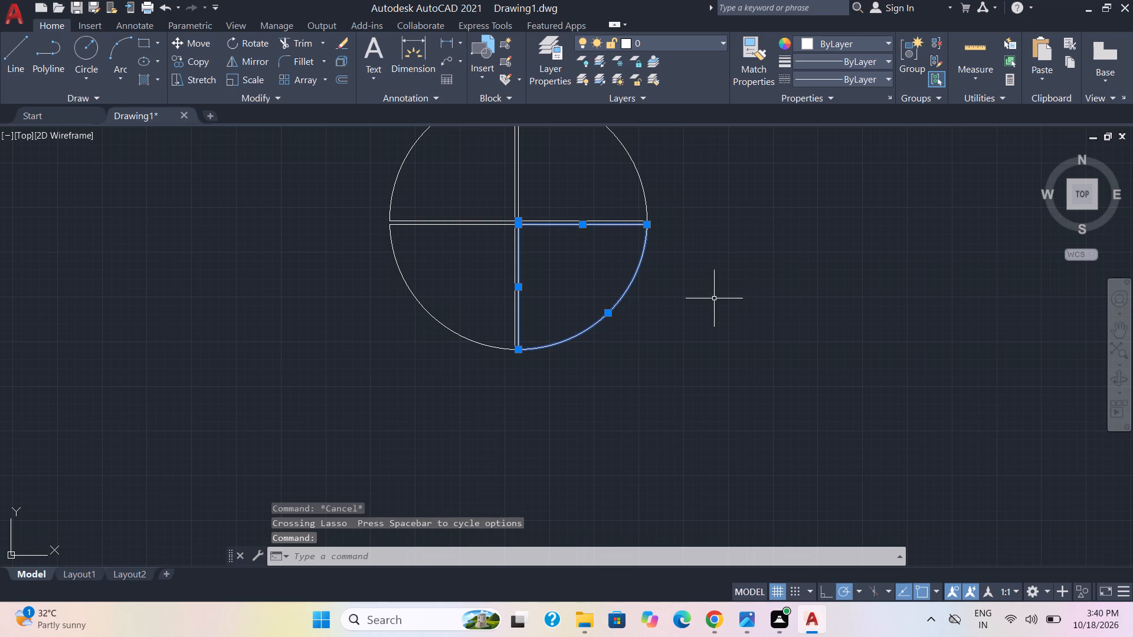
{"action": "key", "text": "m"}
{"action": "key", "text": "Return"}
{"action": "left_click_drag", "start_coordinate": [622, 294], "coordinate": [793, 310]}
{"action": "left_click", "coordinate": [847, 310]}
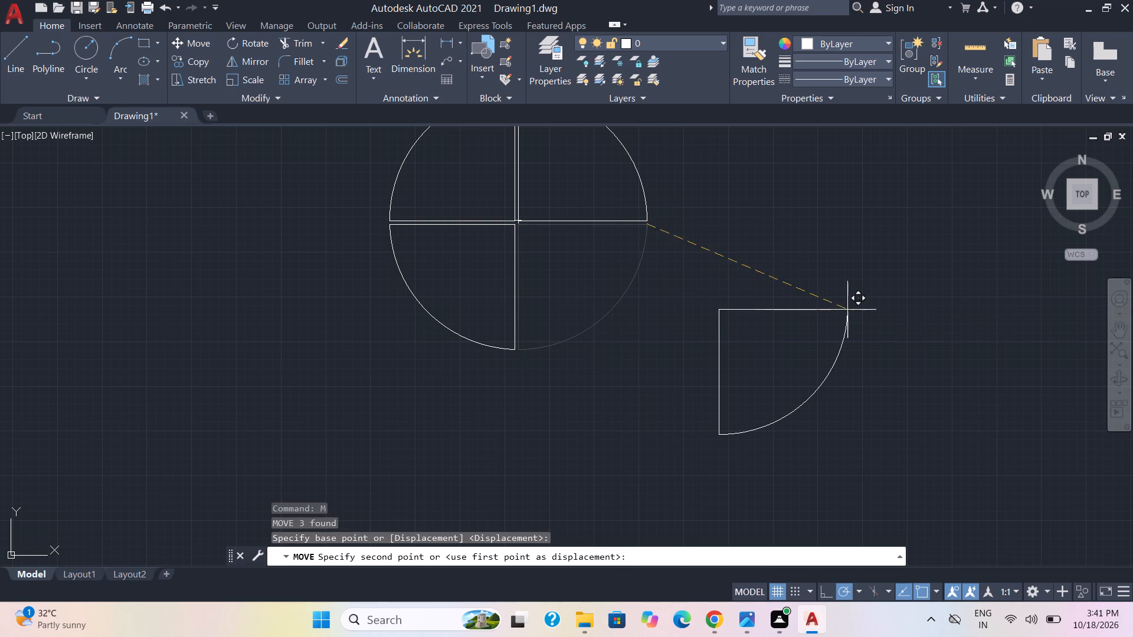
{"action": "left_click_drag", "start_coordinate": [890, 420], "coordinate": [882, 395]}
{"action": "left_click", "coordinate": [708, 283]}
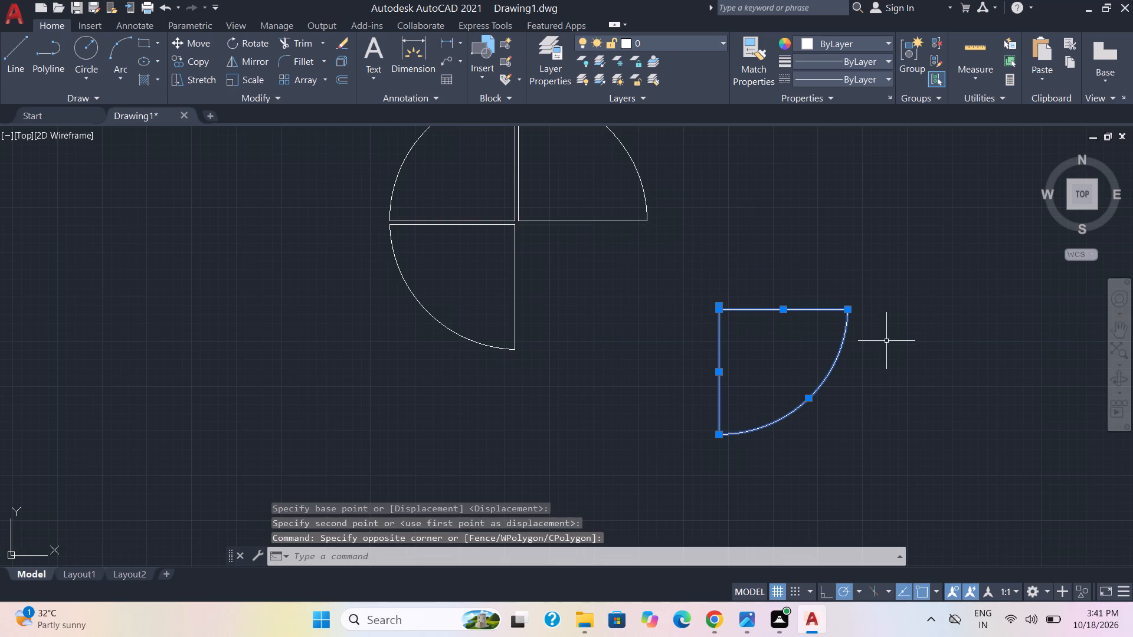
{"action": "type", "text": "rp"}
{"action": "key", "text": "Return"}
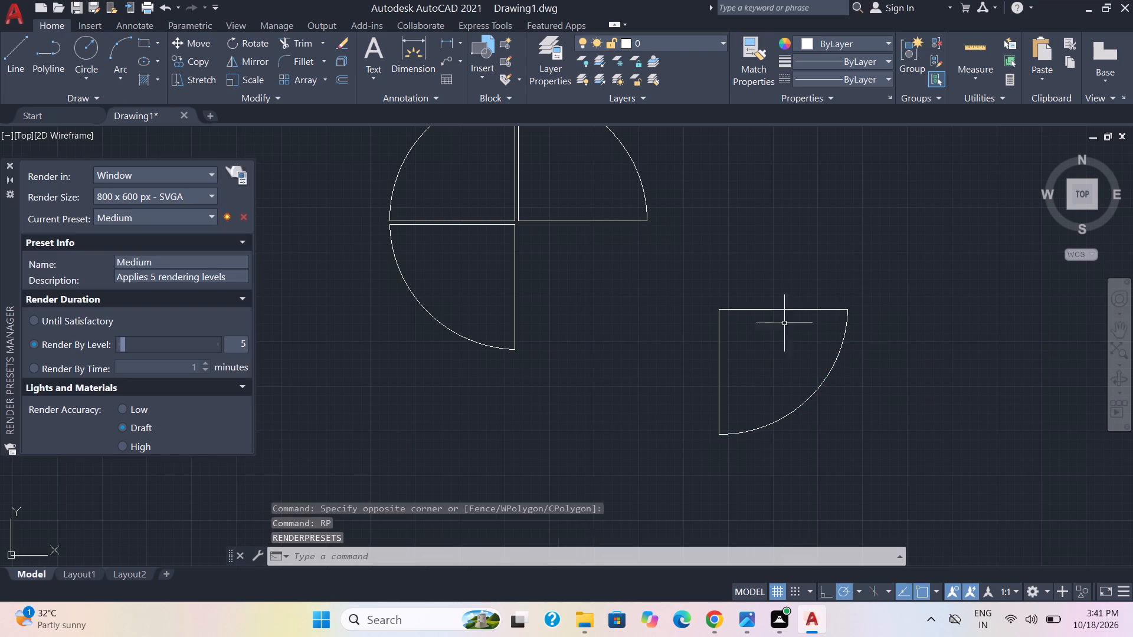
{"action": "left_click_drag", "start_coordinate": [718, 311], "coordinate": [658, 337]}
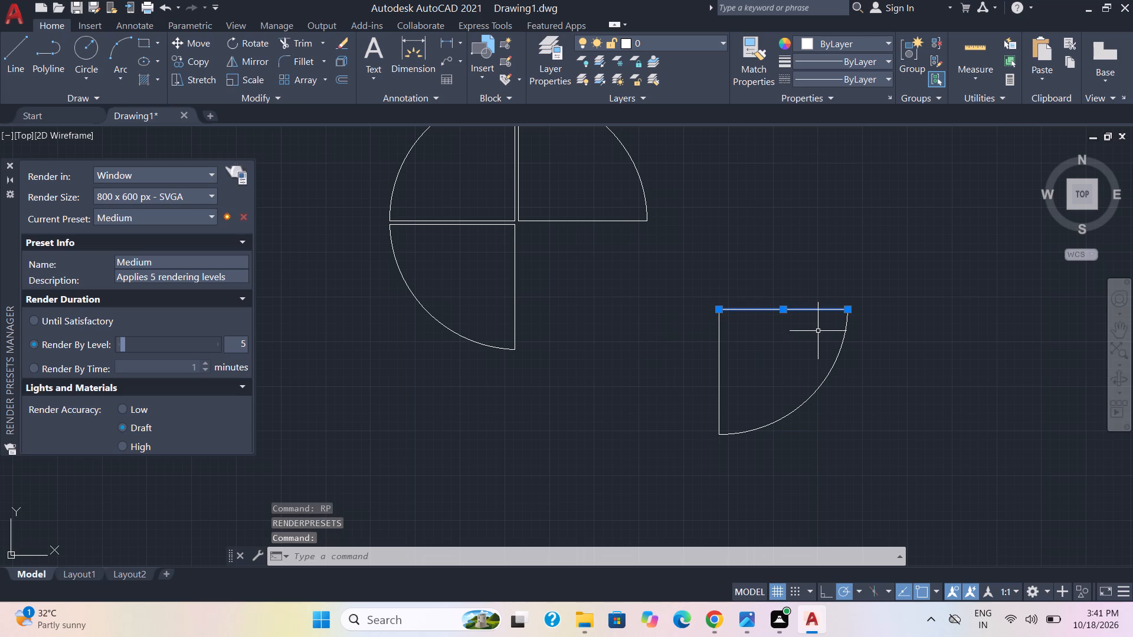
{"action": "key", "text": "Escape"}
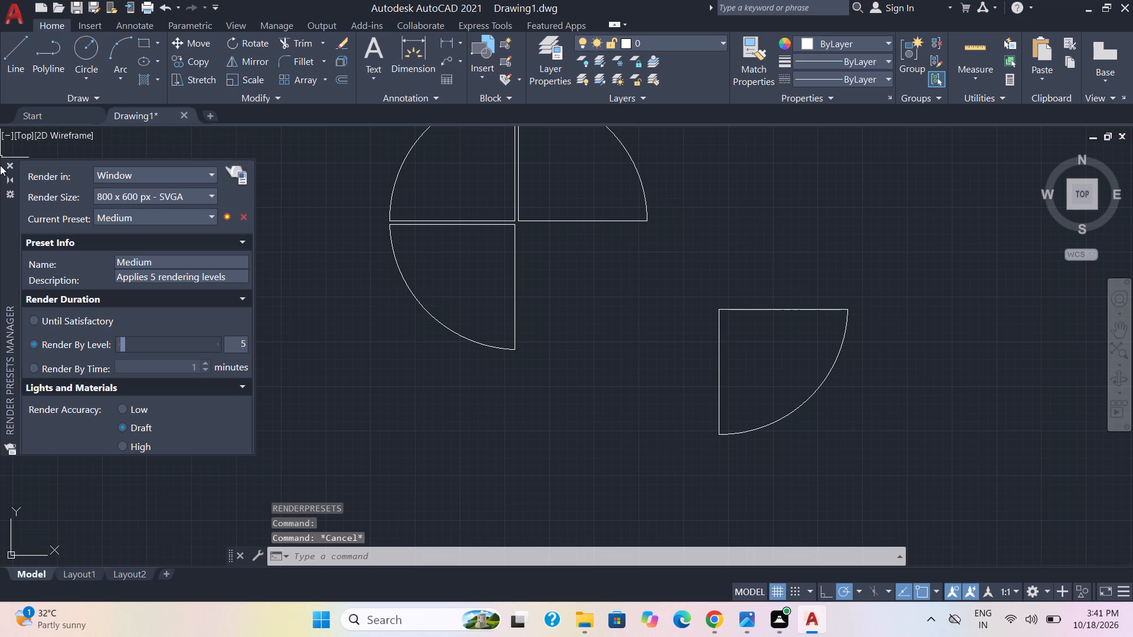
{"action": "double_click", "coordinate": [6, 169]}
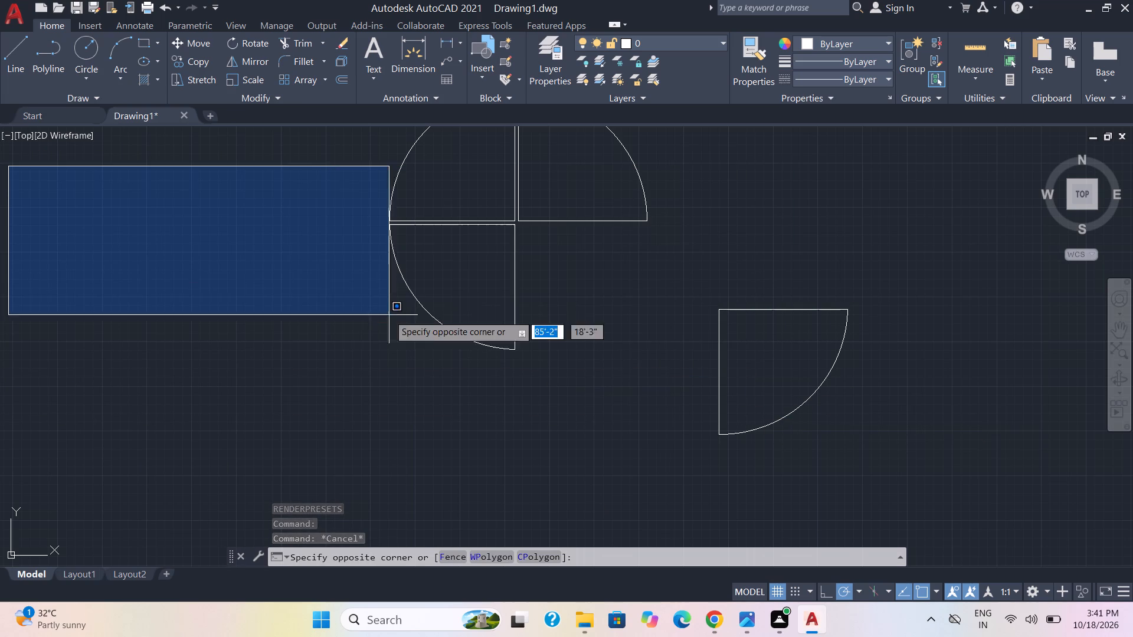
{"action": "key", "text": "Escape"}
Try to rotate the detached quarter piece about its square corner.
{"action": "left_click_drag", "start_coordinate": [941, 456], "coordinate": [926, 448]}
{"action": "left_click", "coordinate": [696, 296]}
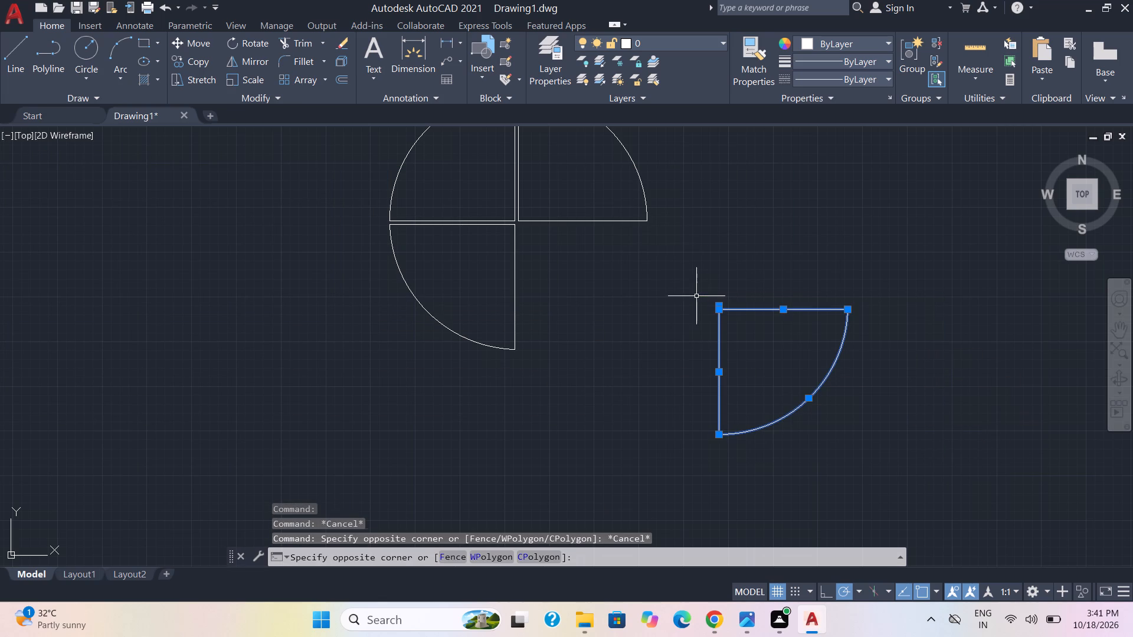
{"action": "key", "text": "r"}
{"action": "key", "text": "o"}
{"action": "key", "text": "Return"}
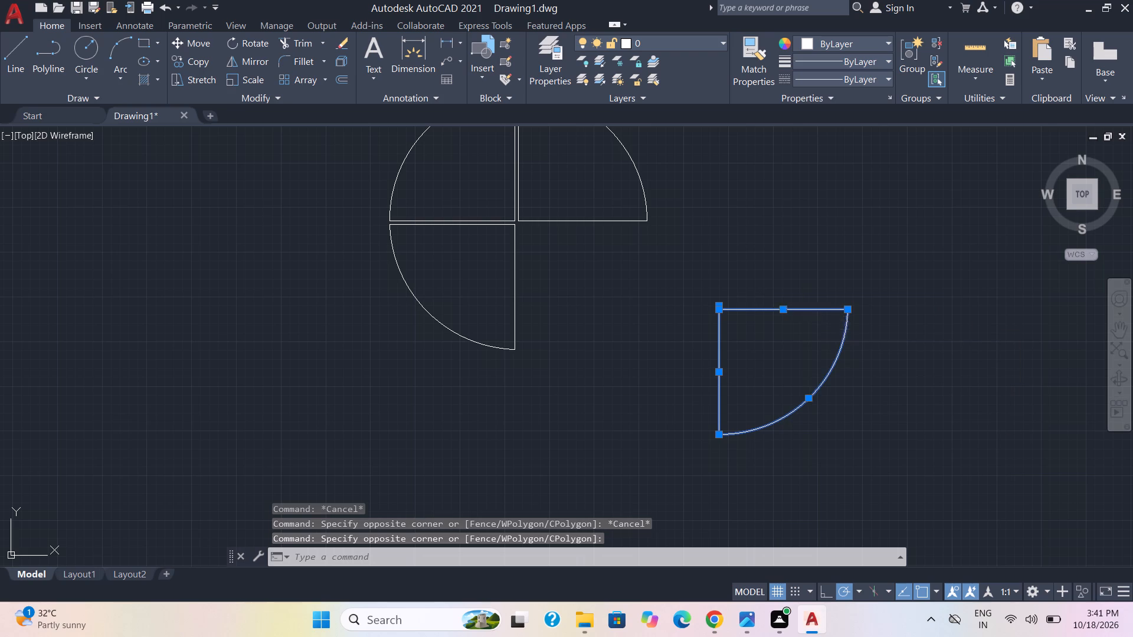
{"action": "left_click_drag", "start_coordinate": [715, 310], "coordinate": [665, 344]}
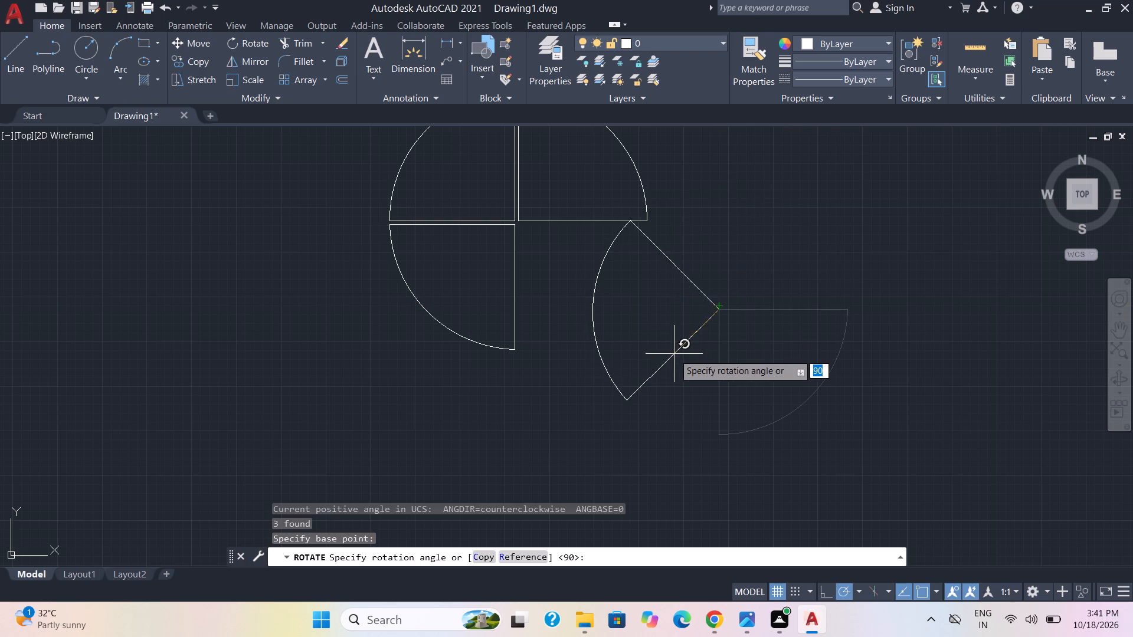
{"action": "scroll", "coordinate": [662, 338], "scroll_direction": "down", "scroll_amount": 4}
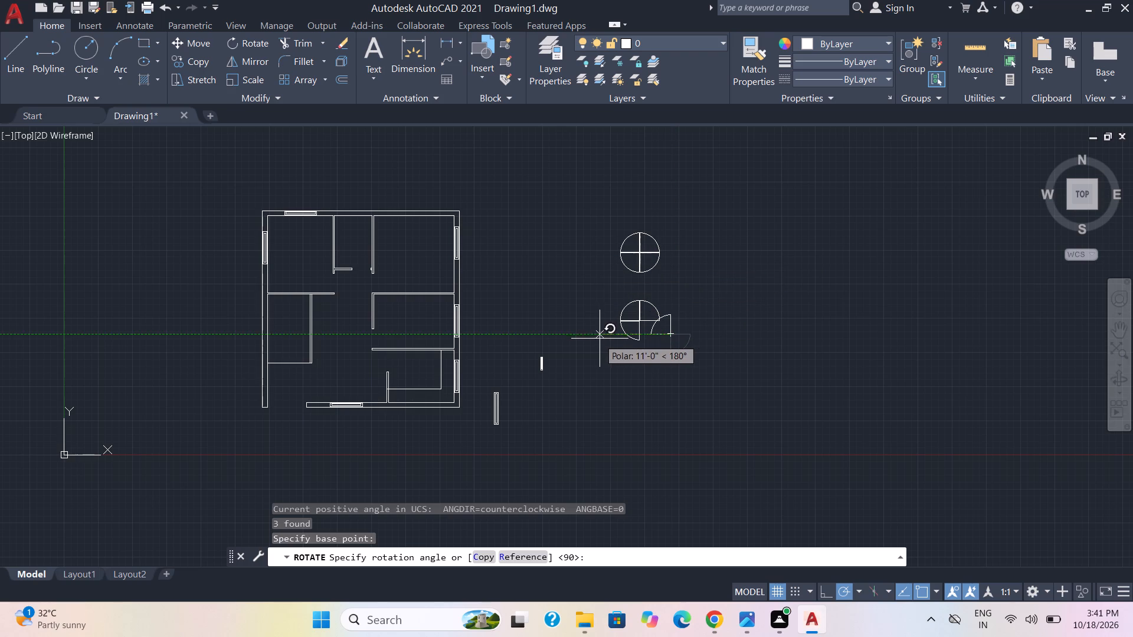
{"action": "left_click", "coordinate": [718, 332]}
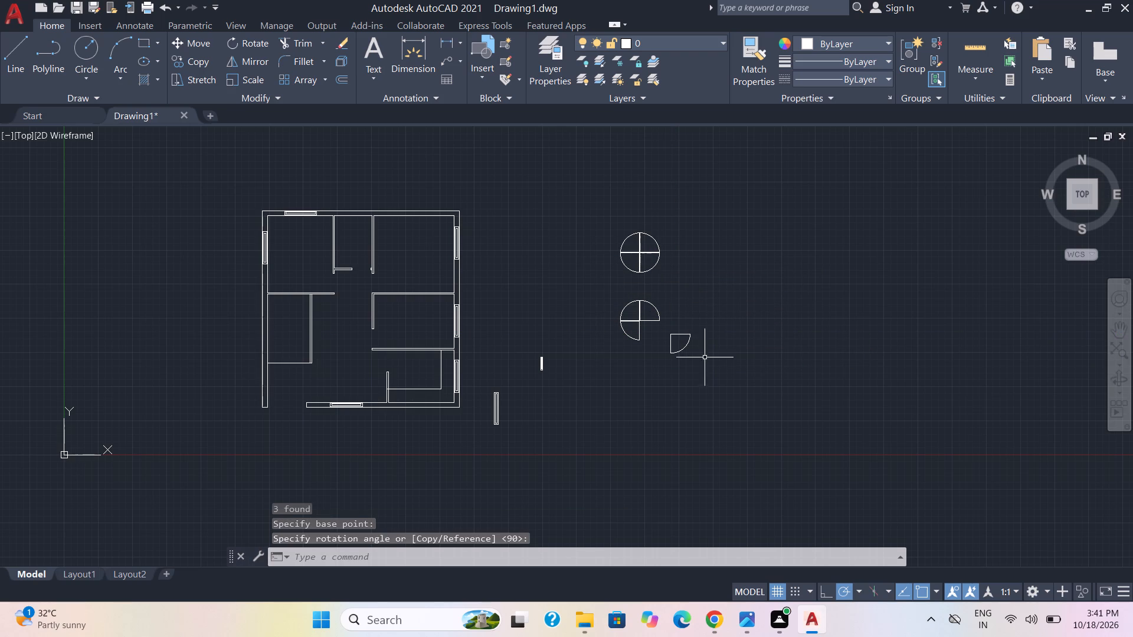
Rotate the detached quarter piece a quarter turn clockwise about the lower end of its vertical edge.
{"action": "key", "text": "r"}
{"action": "key", "text": "o"}
{"action": "key", "text": "Return"}
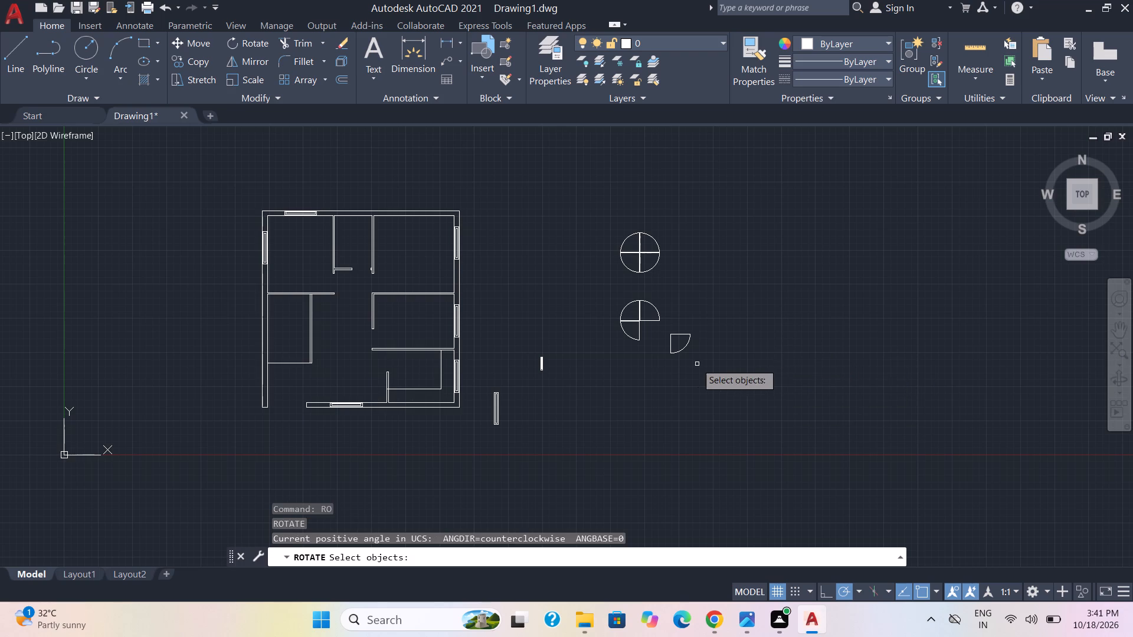
{"action": "left_click", "coordinate": [672, 359]}
{"action": "left_click_drag", "start_coordinate": [677, 326], "coordinate": [729, 324]}
{"action": "left_click", "coordinate": [689, 342]}
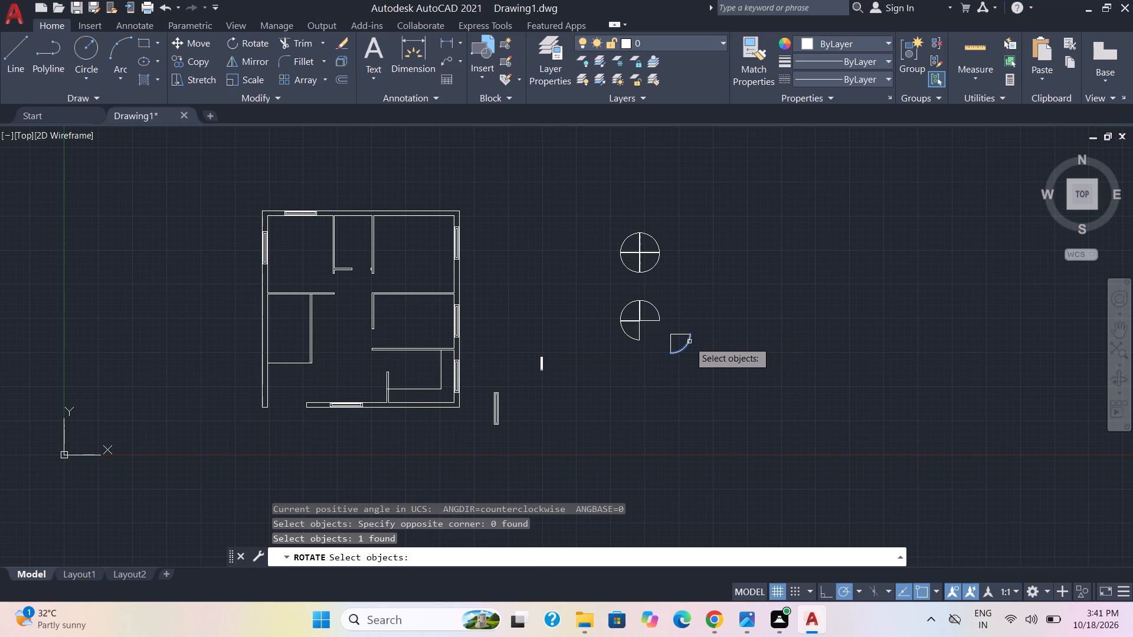
{"action": "left_click", "coordinate": [680, 337]}
{"action": "left_click", "coordinate": [684, 332]}
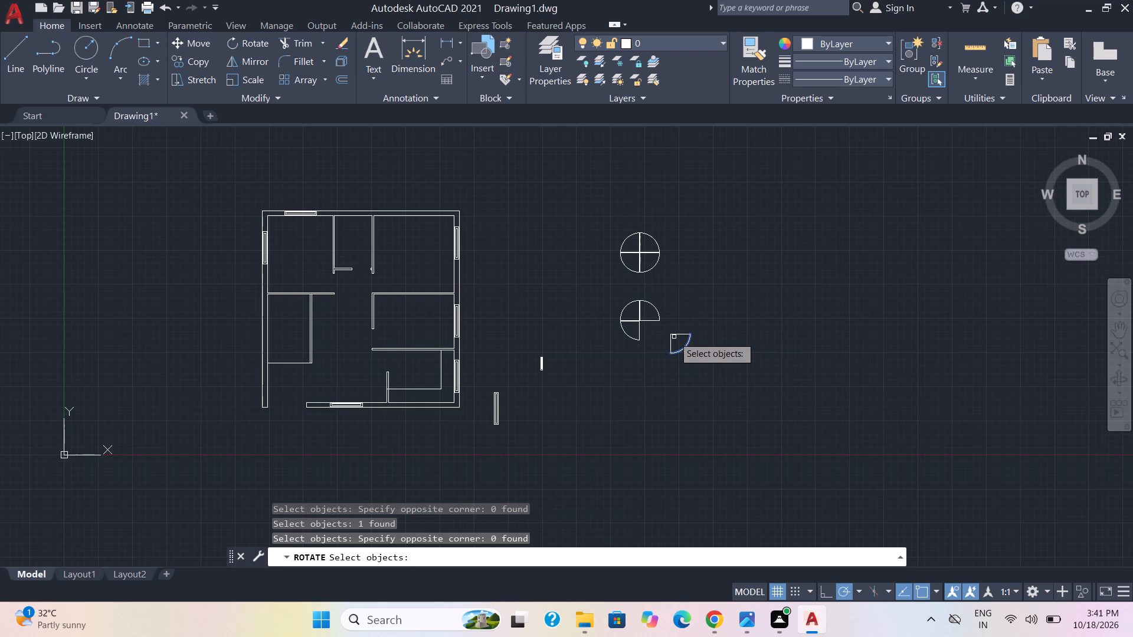
{"action": "left_click", "coordinate": [677, 333]}
{"action": "left_click", "coordinate": [669, 343]}
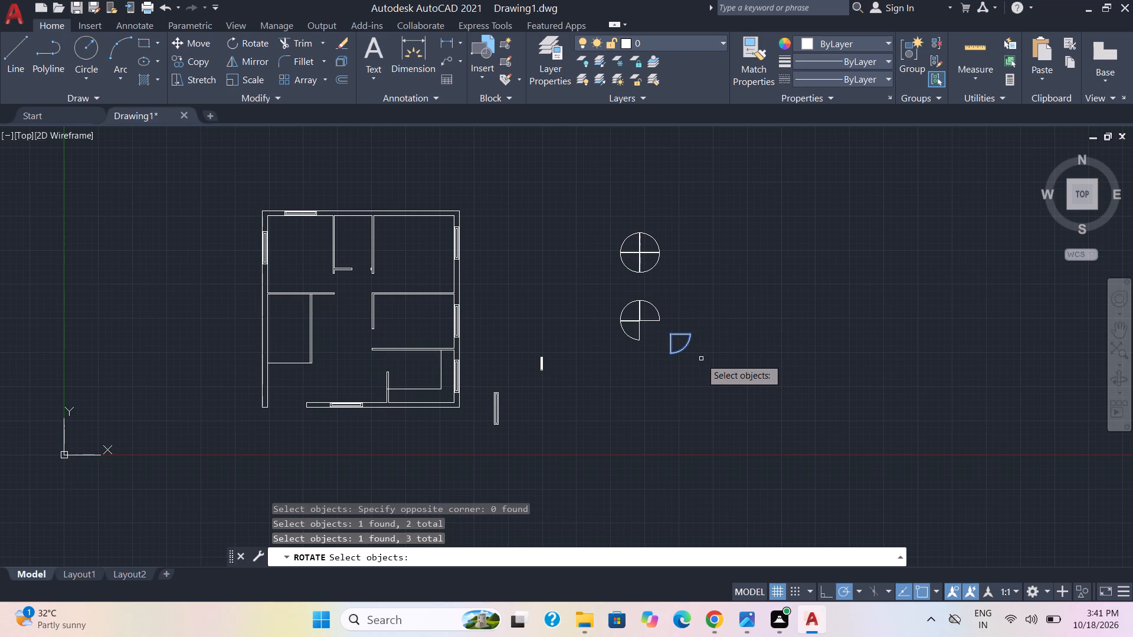
{"action": "key", "text": "Return"}
{"action": "left_click", "coordinate": [674, 353]}
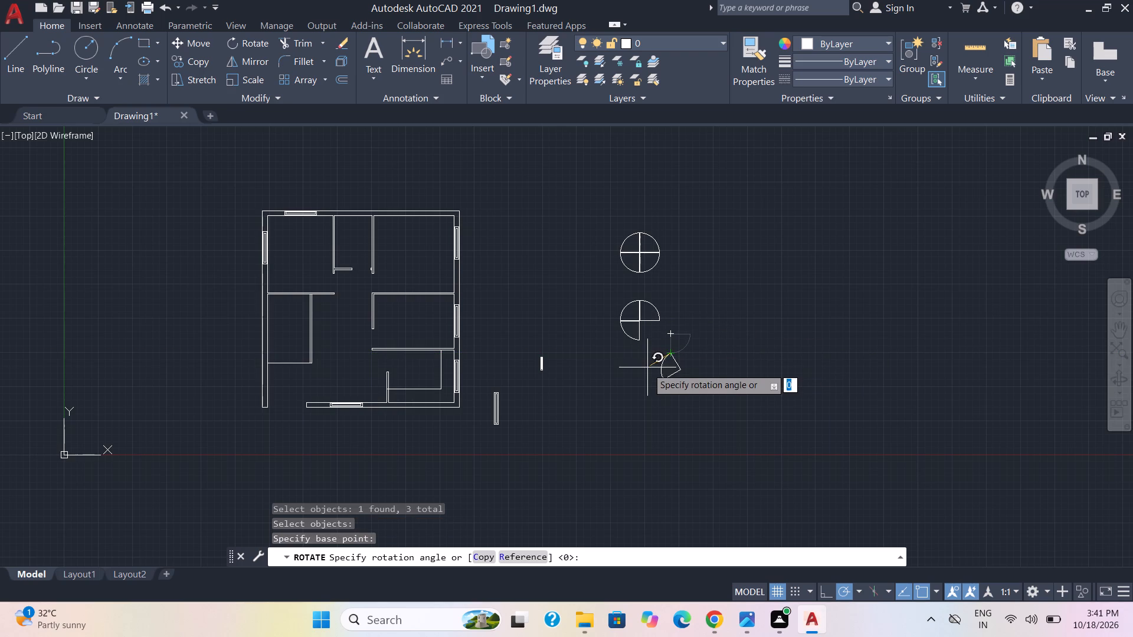
{"action": "left_click", "coordinate": [672, 386]}
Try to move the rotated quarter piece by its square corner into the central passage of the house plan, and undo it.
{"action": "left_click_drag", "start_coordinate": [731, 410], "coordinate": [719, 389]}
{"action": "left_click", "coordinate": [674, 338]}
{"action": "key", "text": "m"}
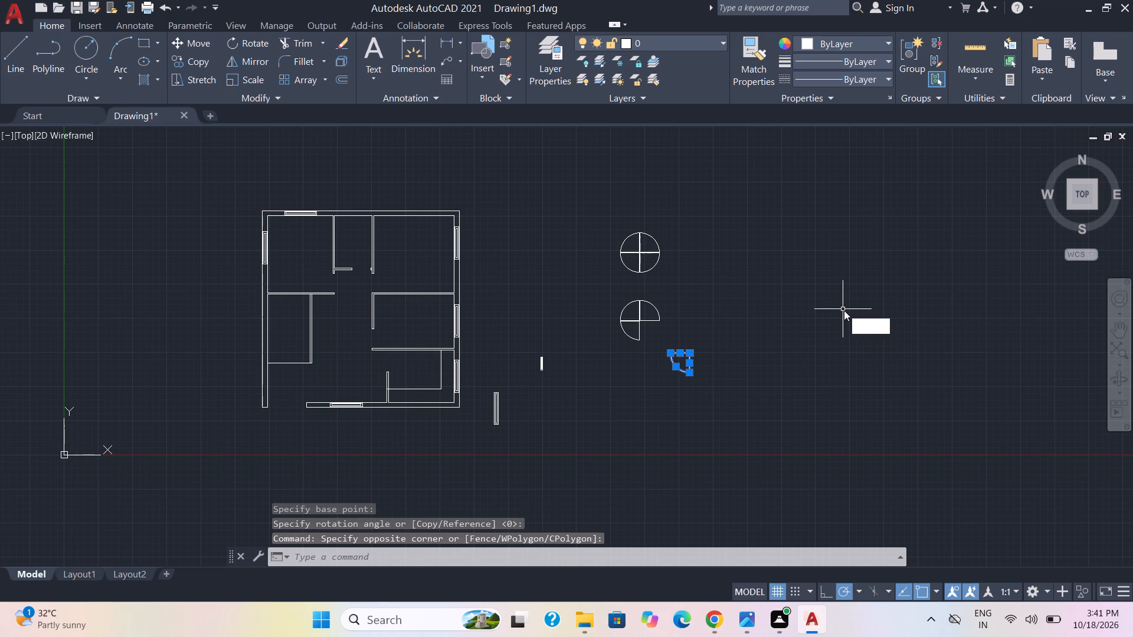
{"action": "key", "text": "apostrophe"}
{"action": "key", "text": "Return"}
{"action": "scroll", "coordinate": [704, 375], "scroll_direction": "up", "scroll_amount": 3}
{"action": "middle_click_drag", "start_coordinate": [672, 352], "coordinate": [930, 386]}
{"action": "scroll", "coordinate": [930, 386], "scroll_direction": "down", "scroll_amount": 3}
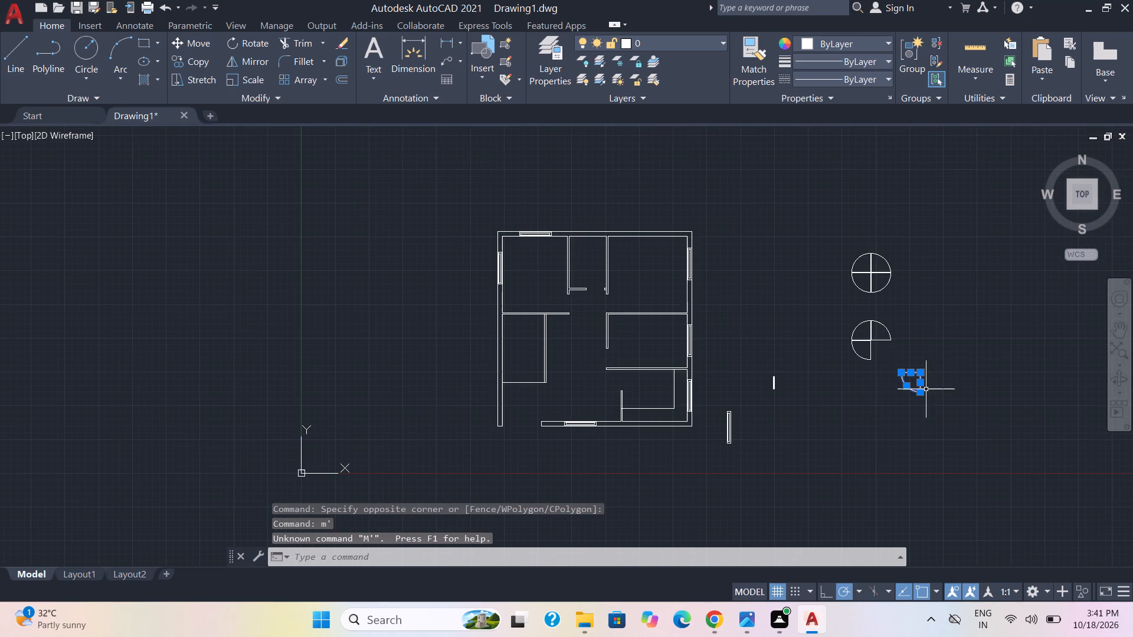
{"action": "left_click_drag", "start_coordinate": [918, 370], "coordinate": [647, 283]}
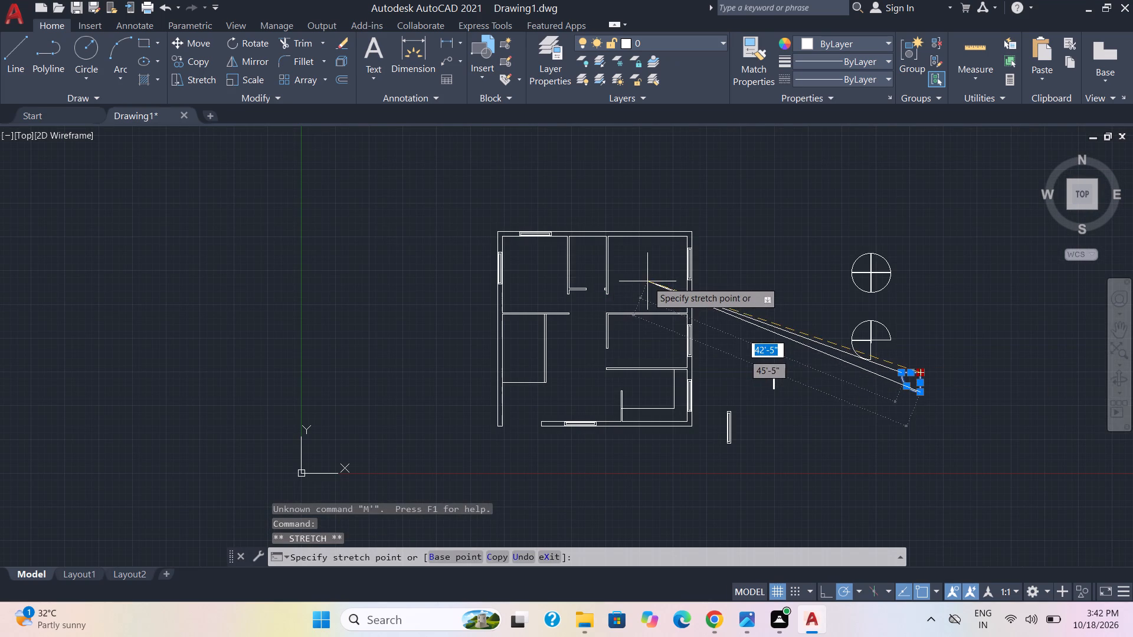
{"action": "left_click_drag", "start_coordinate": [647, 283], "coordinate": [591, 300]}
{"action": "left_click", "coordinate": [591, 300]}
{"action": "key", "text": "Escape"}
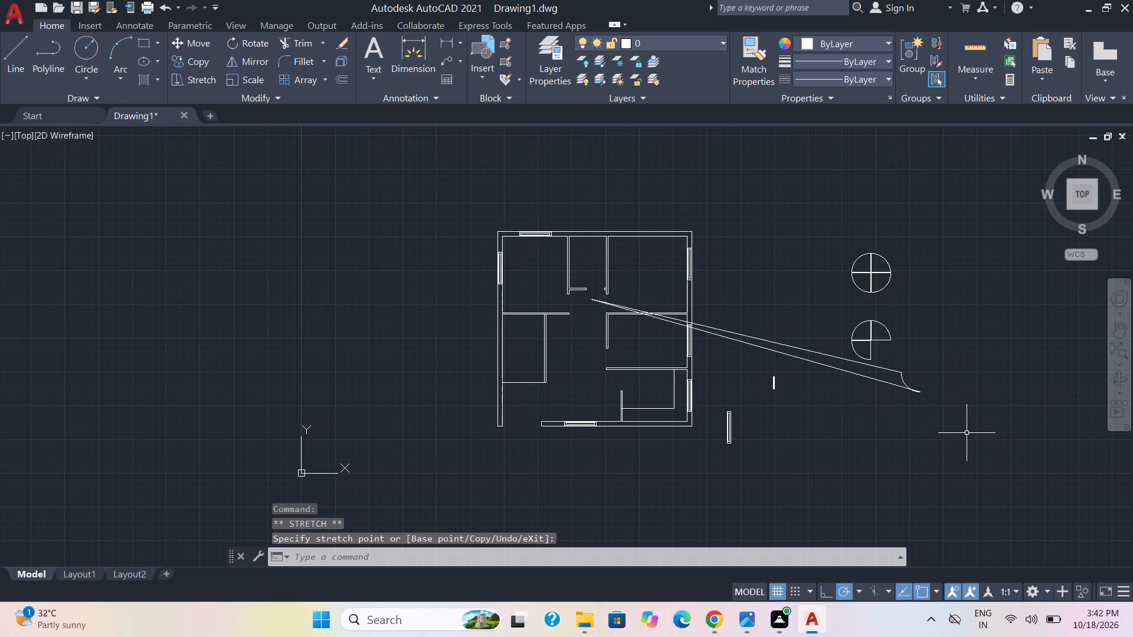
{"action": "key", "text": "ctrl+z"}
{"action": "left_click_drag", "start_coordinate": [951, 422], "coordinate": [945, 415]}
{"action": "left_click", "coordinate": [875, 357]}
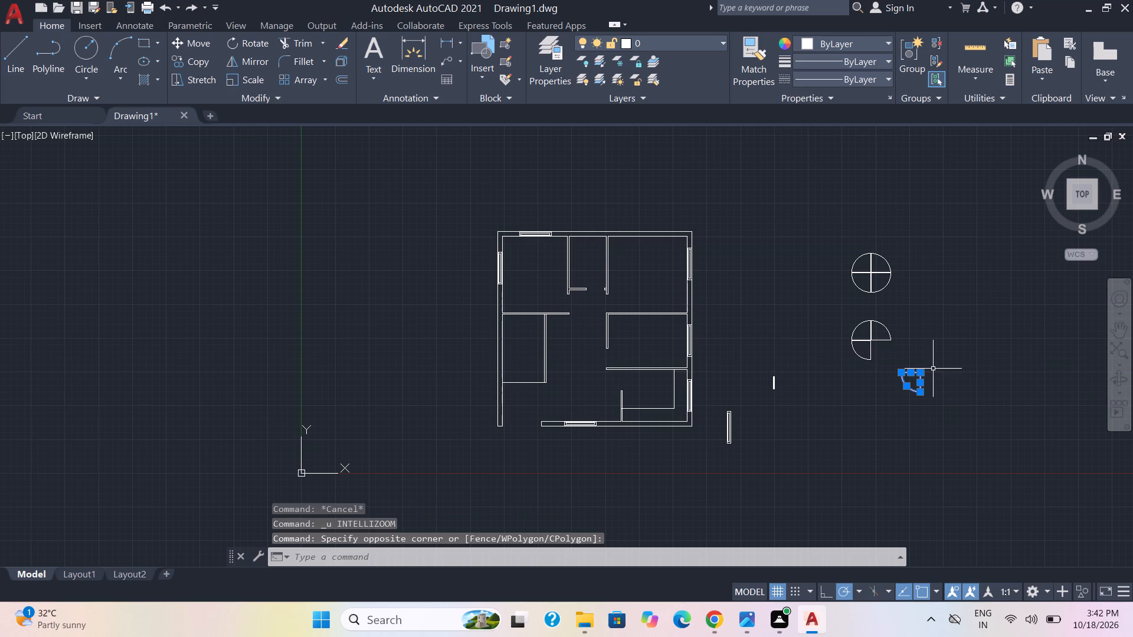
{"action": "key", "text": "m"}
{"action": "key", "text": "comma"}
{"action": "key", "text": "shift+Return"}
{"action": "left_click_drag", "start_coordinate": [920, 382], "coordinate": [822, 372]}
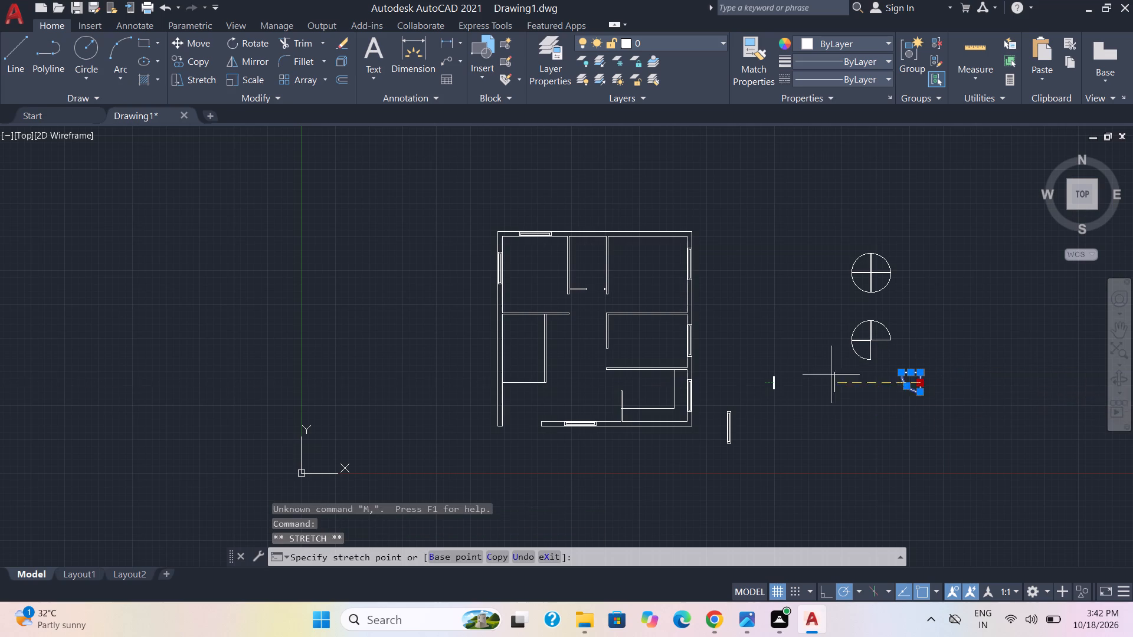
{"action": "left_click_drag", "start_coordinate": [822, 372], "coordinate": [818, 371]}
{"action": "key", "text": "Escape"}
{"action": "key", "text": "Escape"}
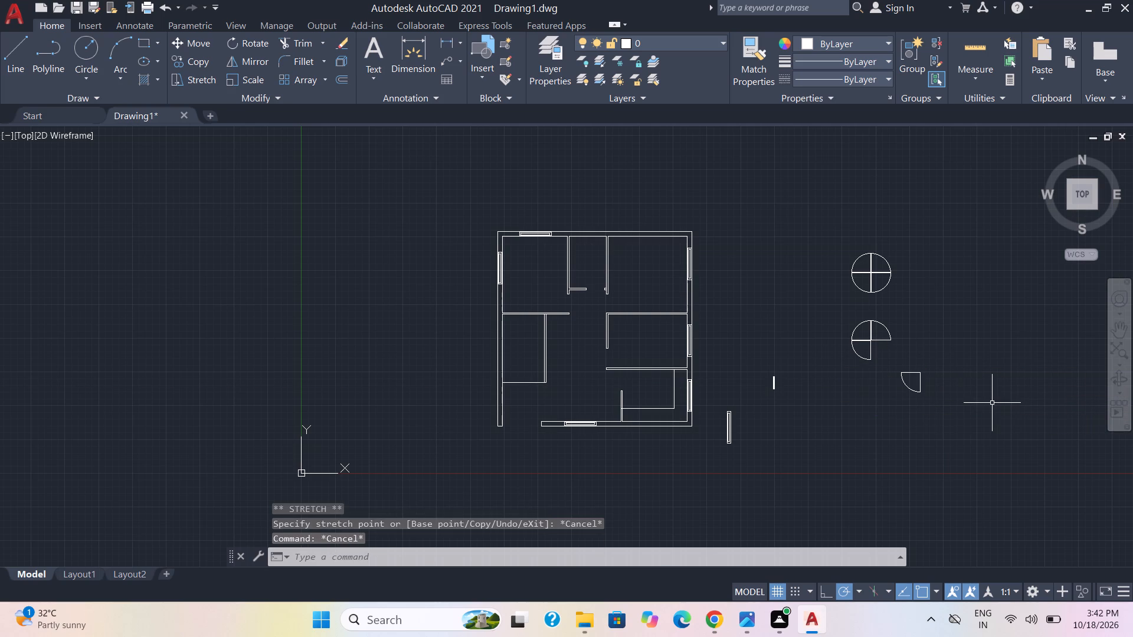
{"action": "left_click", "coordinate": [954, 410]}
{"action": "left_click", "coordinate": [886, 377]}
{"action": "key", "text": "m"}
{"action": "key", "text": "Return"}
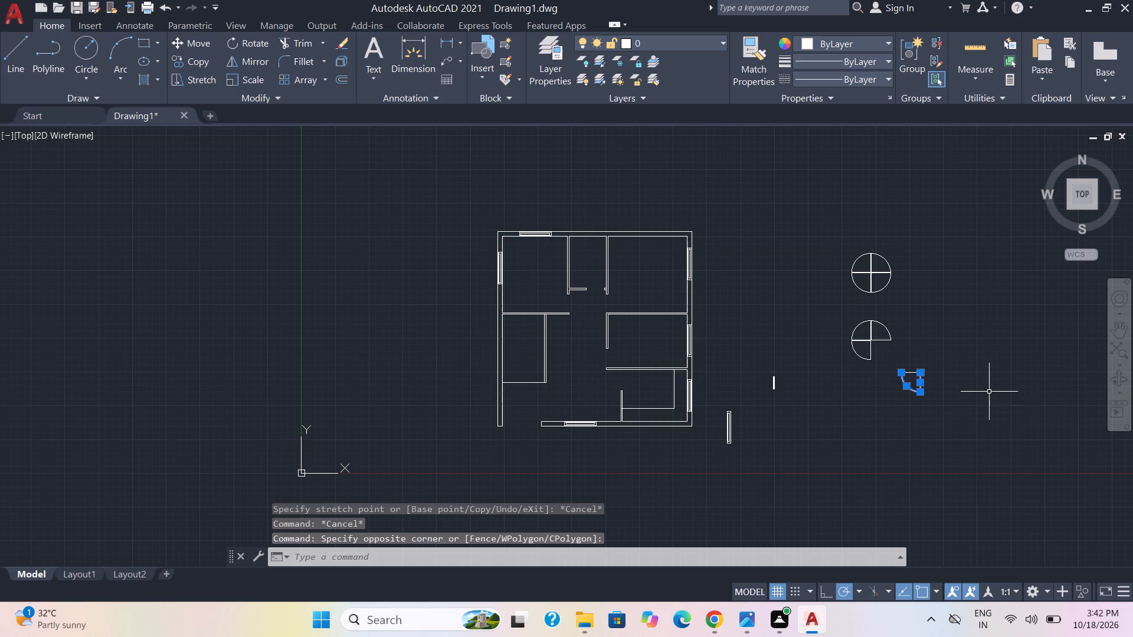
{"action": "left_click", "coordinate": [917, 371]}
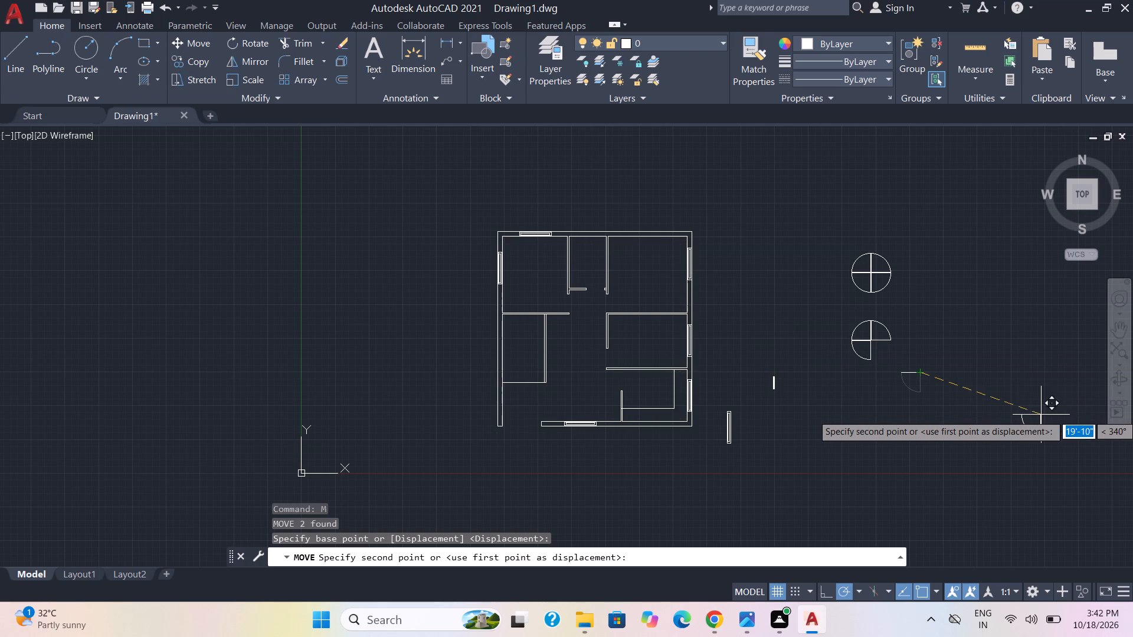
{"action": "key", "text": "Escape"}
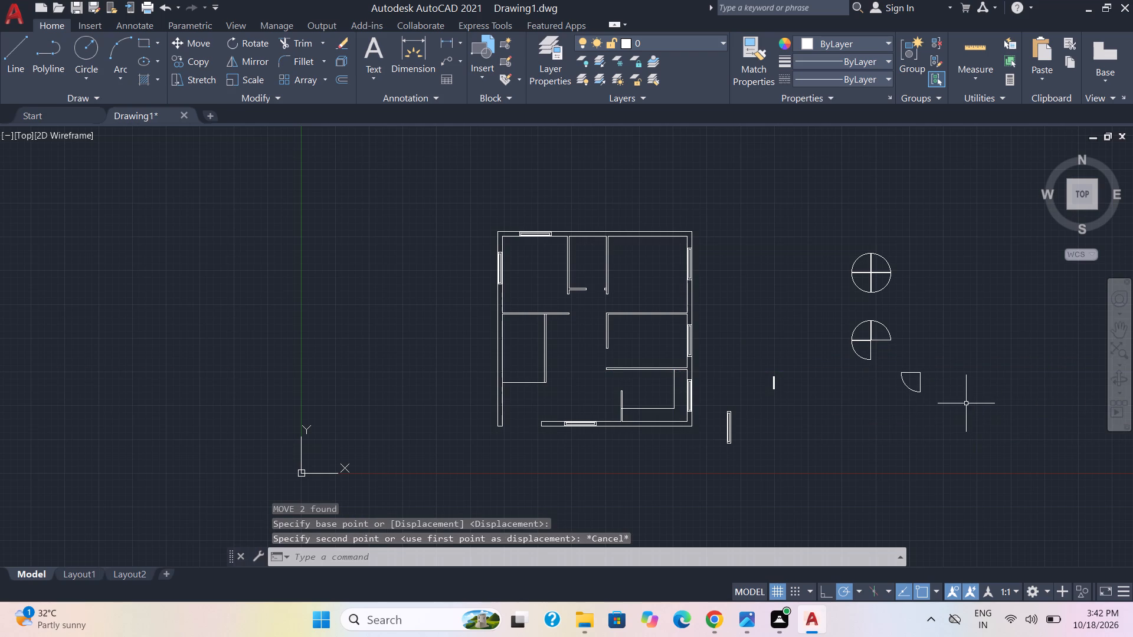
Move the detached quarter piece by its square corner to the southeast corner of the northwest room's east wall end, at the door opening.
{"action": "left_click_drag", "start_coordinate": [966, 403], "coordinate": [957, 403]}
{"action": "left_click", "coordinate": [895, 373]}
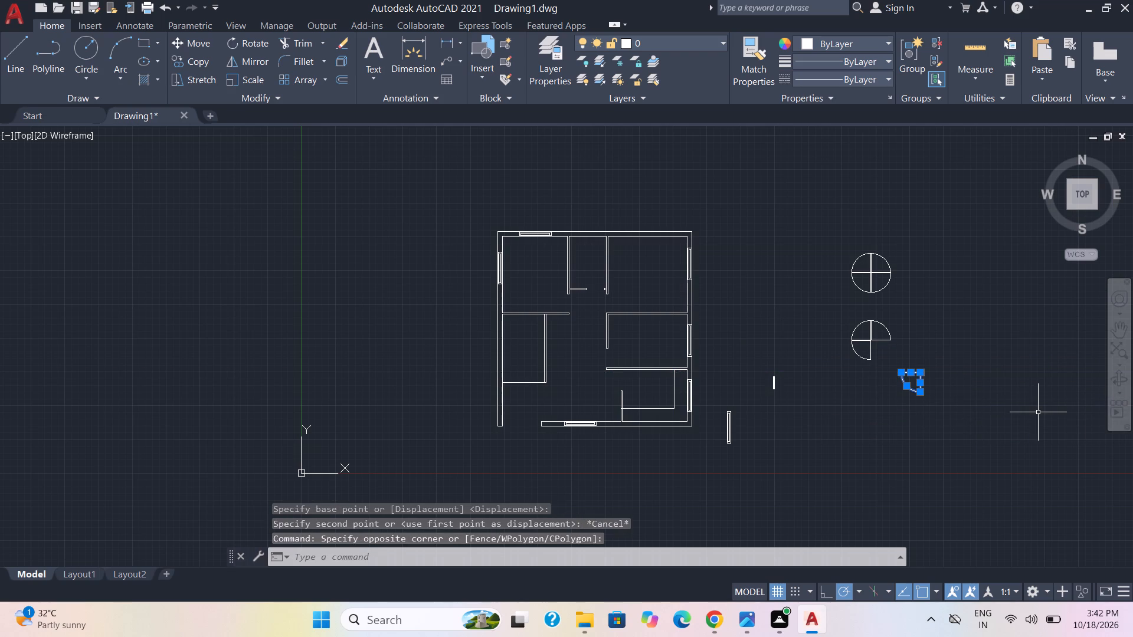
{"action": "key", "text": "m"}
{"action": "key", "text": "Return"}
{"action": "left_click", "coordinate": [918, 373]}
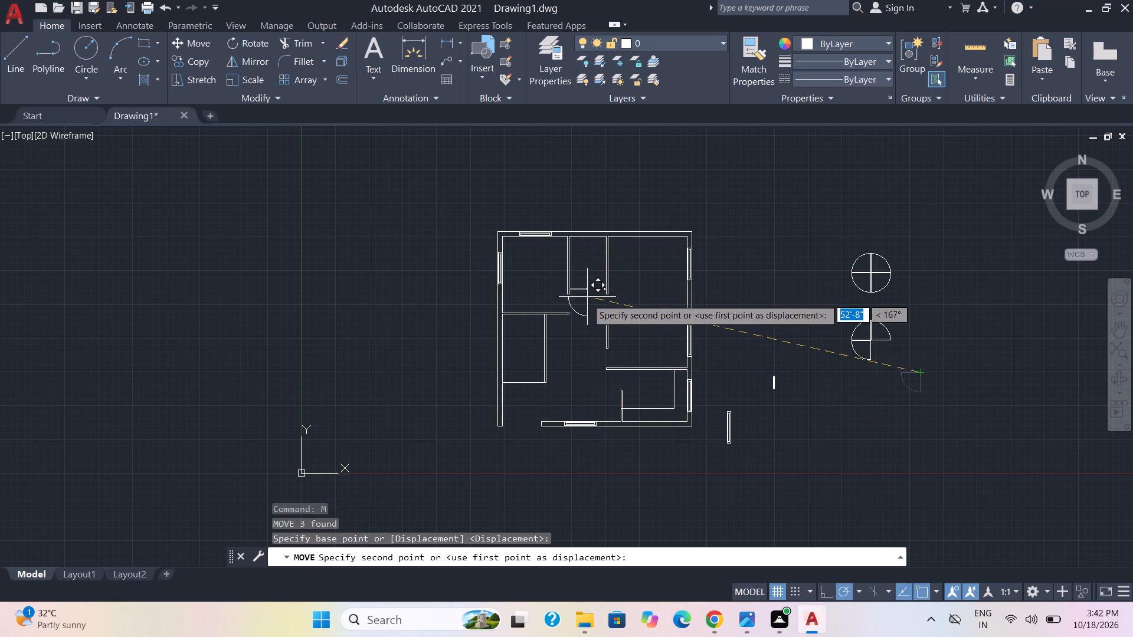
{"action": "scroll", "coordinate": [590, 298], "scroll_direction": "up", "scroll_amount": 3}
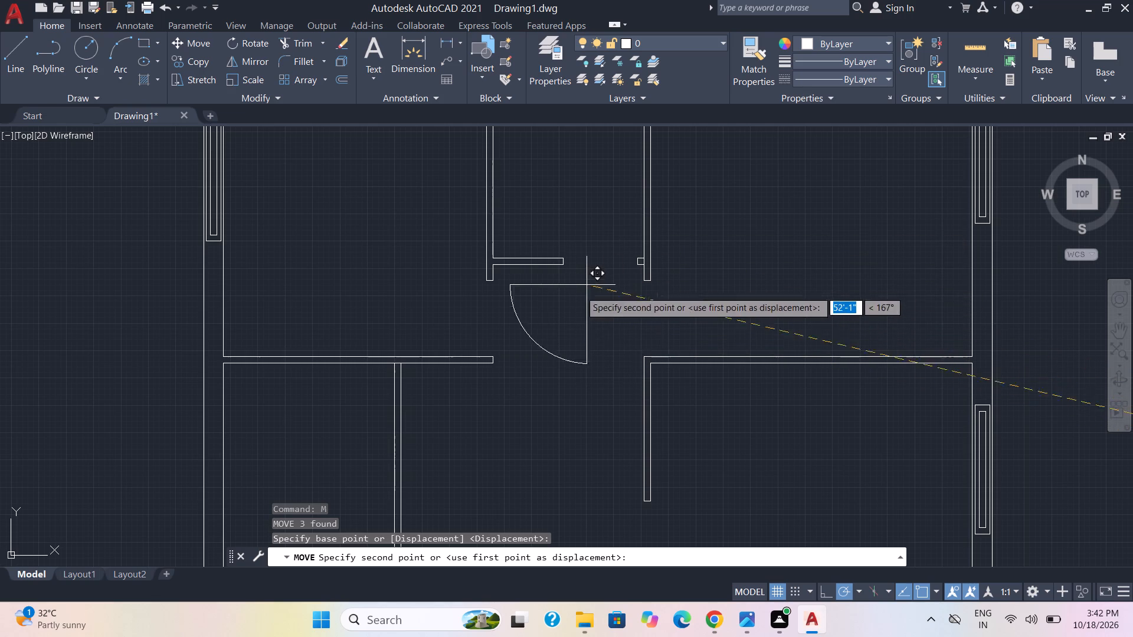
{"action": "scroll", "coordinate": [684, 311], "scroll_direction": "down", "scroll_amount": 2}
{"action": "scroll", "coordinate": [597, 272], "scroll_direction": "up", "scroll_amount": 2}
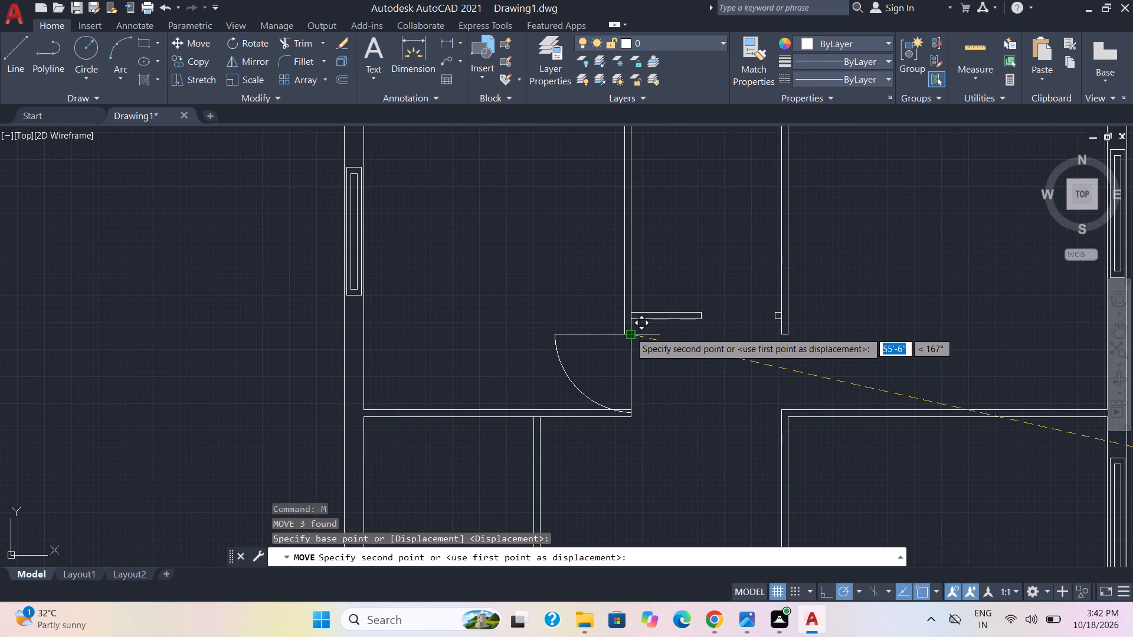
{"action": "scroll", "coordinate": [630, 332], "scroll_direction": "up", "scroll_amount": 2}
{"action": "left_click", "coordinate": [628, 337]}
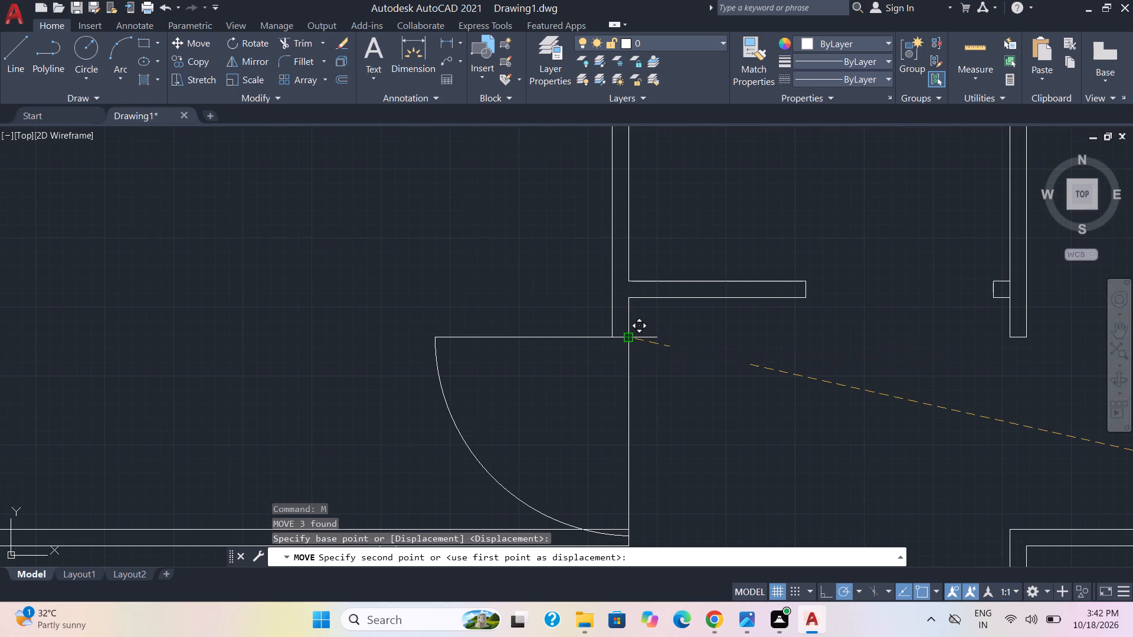
Erase the quarter piece placed at the northwest room's door opening, including its arc and both straight edges.
{"action": "scroll", "coordinate": [760, 344], "scroll_direction": "down", "scroll_amount": 2}
{"action": "middle_click_drag", "start_coordinate": [751, 386], "coordinate": [689, 261]}
{"action": "scroll", "coordinate": [689, 252], "scroll_direction": "down", "scroll_amount": 3}
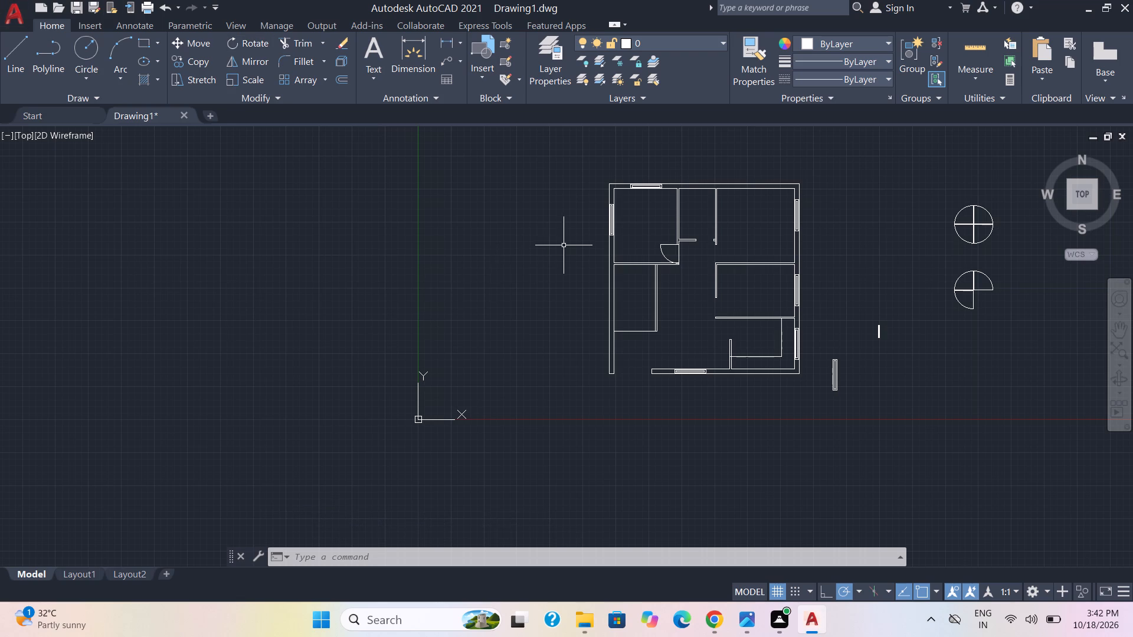
{"action": "scroll", "coordinate": [565, 245], "scroll_direction": "up", "scroll_amount": 2}
{"action": "middle_click_drag", "start_coordinate": [808, 305], "coordinate": [508, 310]}
{"action": "left_click_drag", "start_coordinate": [498, 215], "coordinate": [545, 284]}
{"action": "left_click_drag", "start_coordinate": [564, 273], "coordinate": [476, 258]}
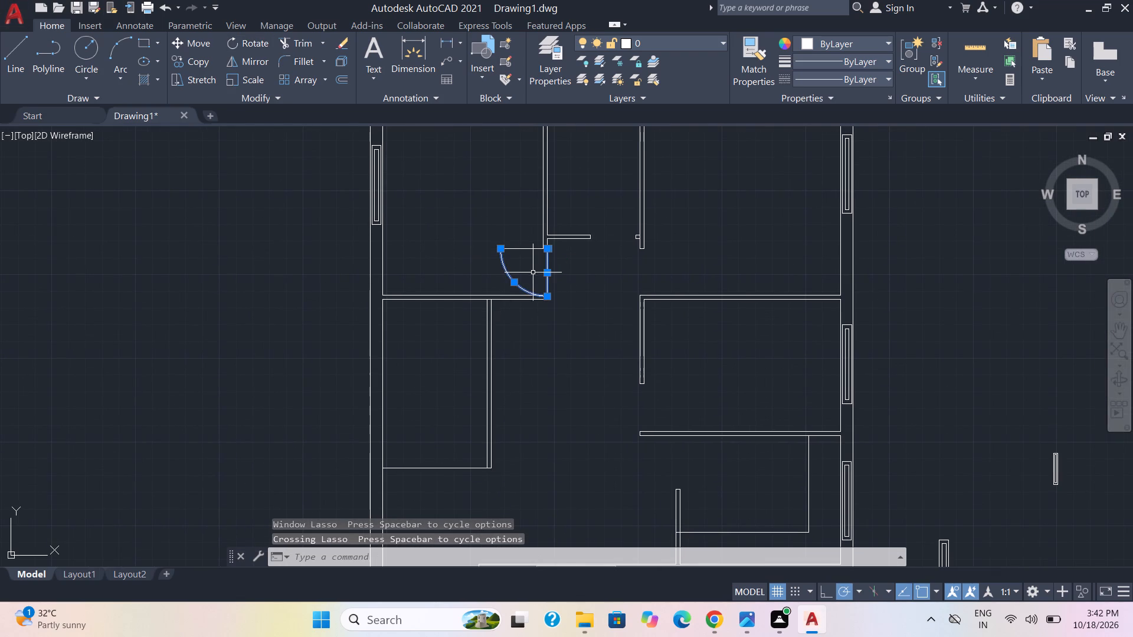
{"action": "key", "text": "Delete"}
{"action": "left_click_drag", "start_coordinate": [514, 263], "coordinate": [514, 249]}
{"action": "left_click_drag", "start_coordinate": [513, 241], "coordinate": [513, 262]}
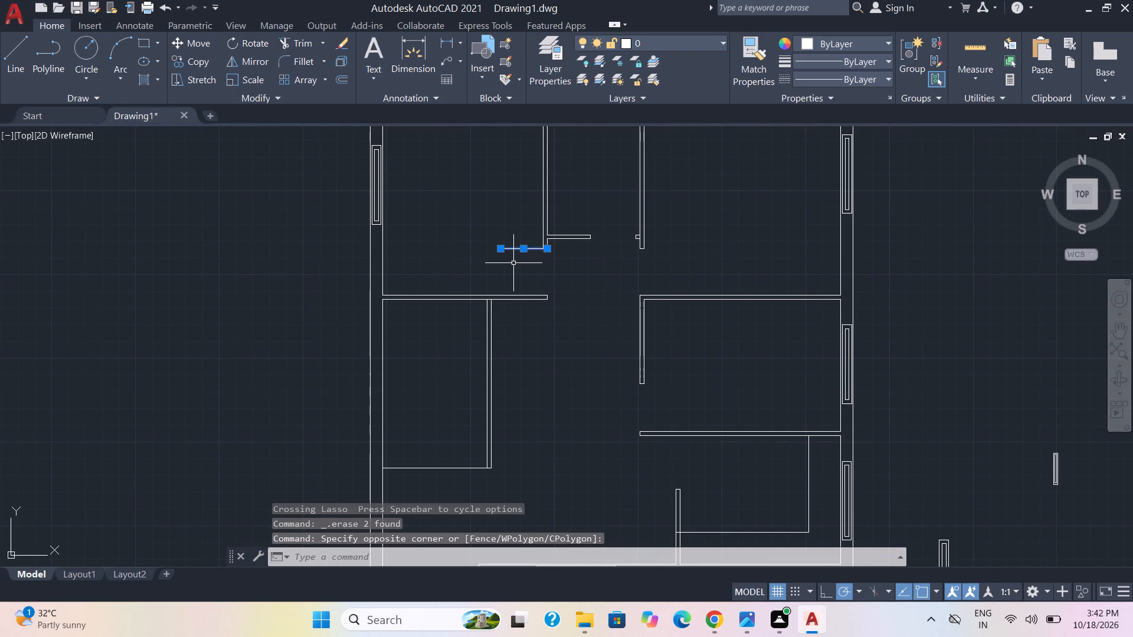
{"action": "key", "text": "Delete"}
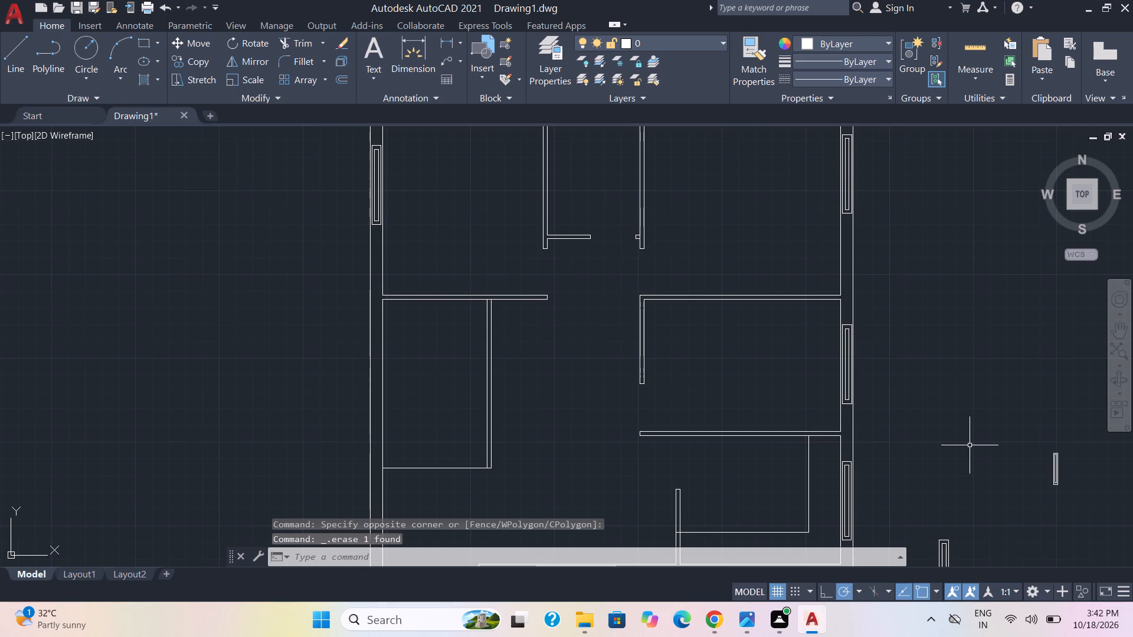
Measure the inside length and width of the small room against the plan's west wall.
{"action": "scroll", "coordinate": [1007, 442], "scroll_direction": "down", "scroll_amount": 3}
{"action": "scroll", "coordinate": [875, 421], "scroll_direction": "up", "scroll_amount": 1}
{"action": "middle_click_drag", "start_coordinate": [866, 415], "coordinate": [613, 304]}
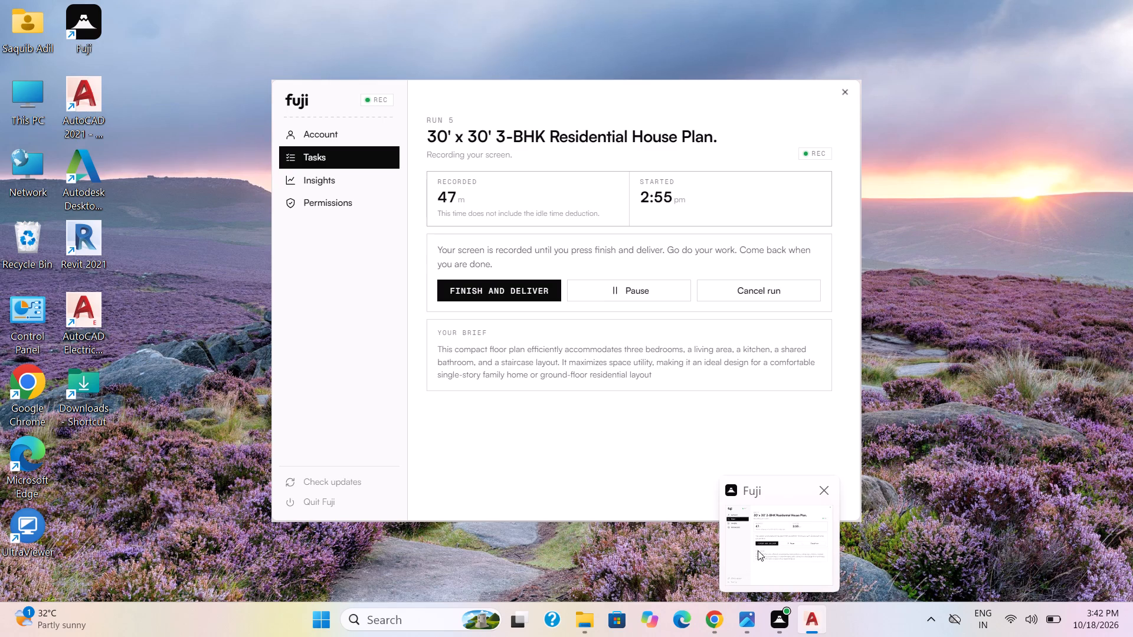
{"action": "left_click", "coordinate": [674, 423]}
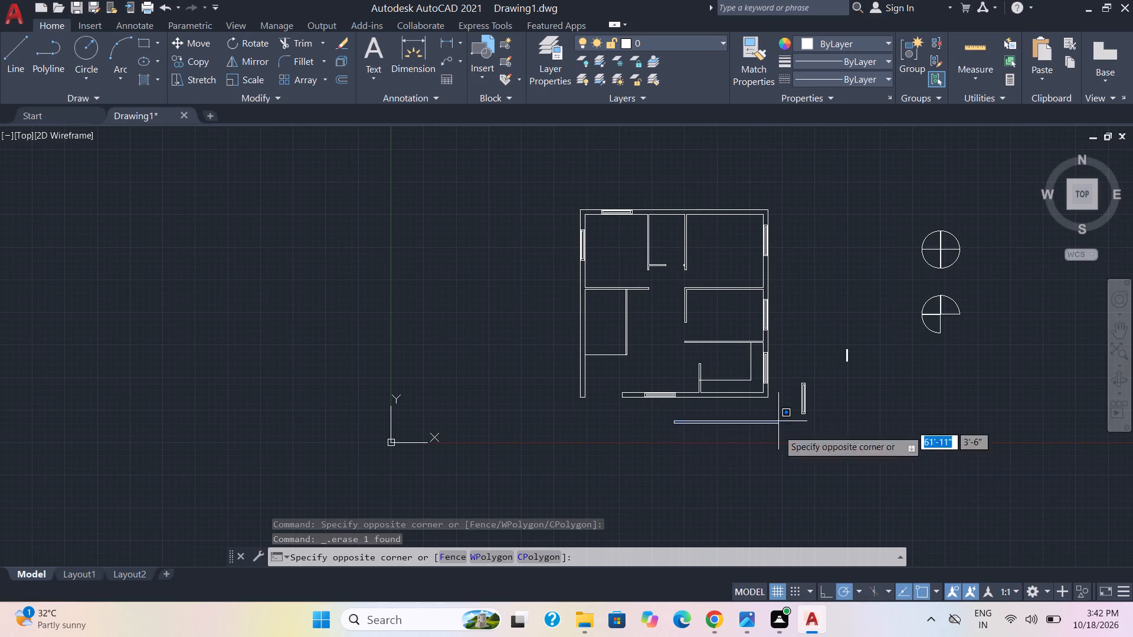
{"action": "key", "text": "Escape"}
{"action": "scroll", "coordinate": [861, 436], "scroll_direction": "up", "scroll_amount": 1}
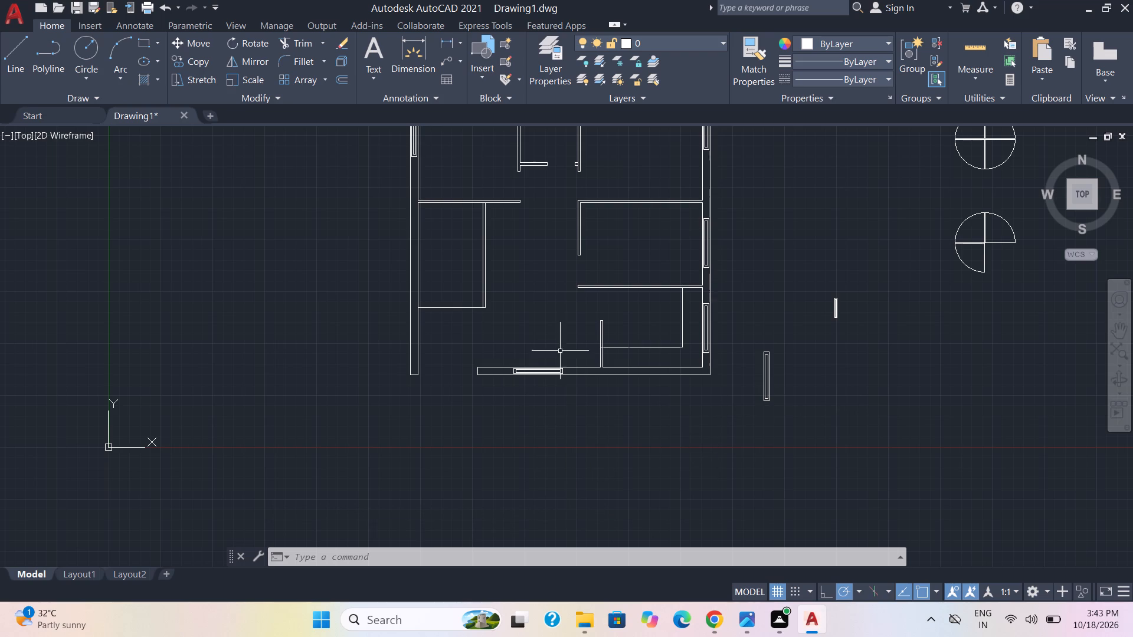
{"action": "middle_click_drag", "start_coordinate": [414, 407], "coordinate": [168, 441]}
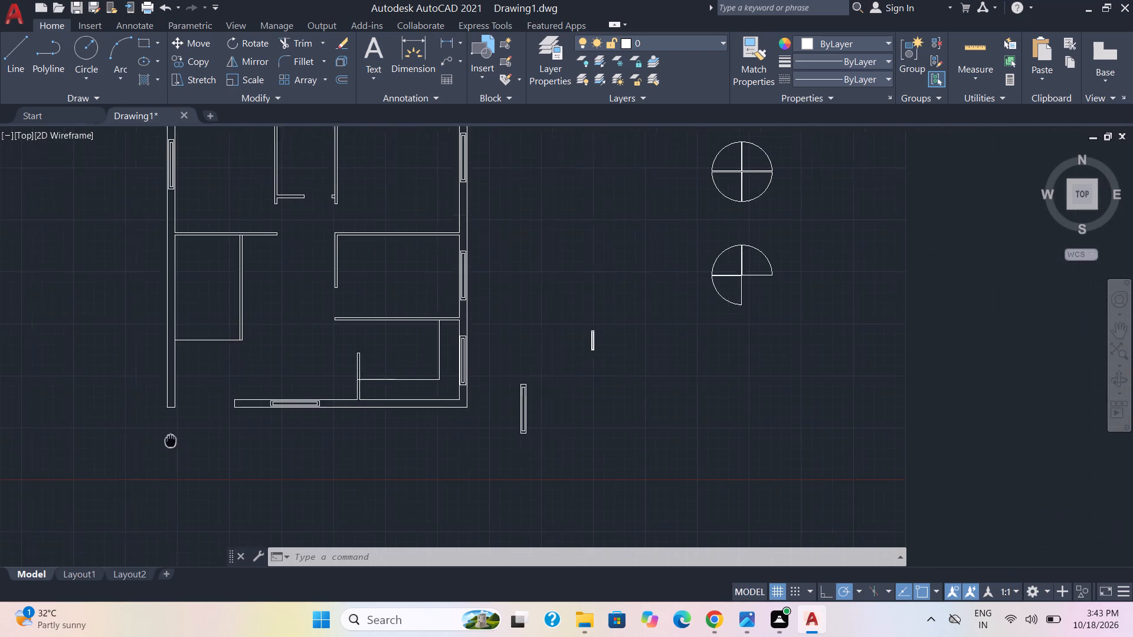
{"action": "middle_click_drag", "start_coordinate": [168, 441], "coordinate": [118, 452]}
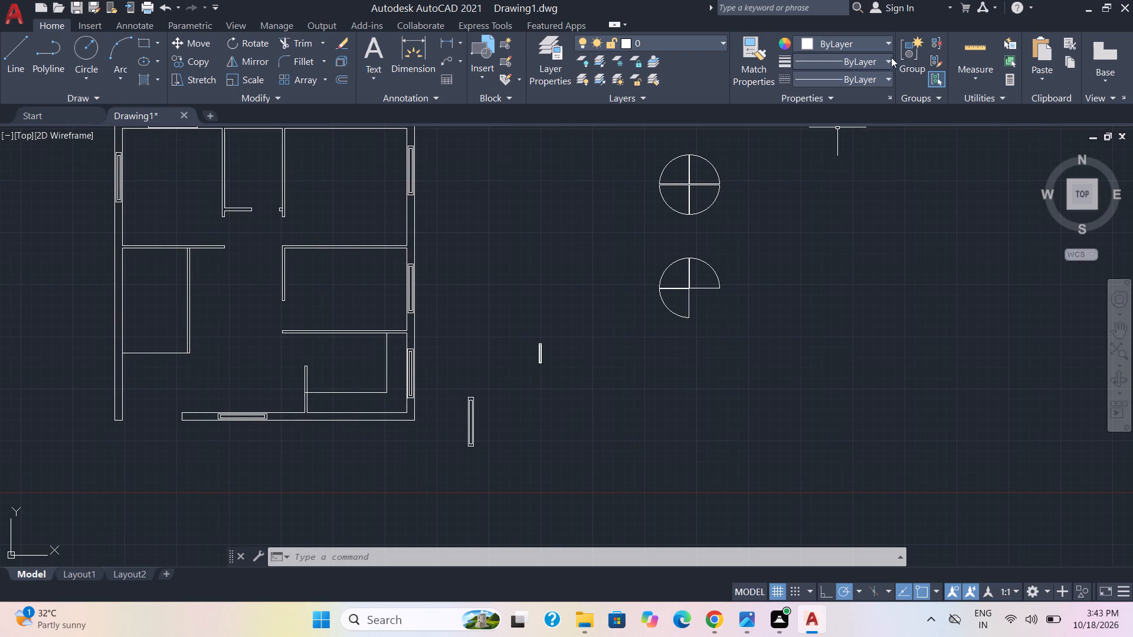
{"action": "left_click", "coordinate": [982, 57]}
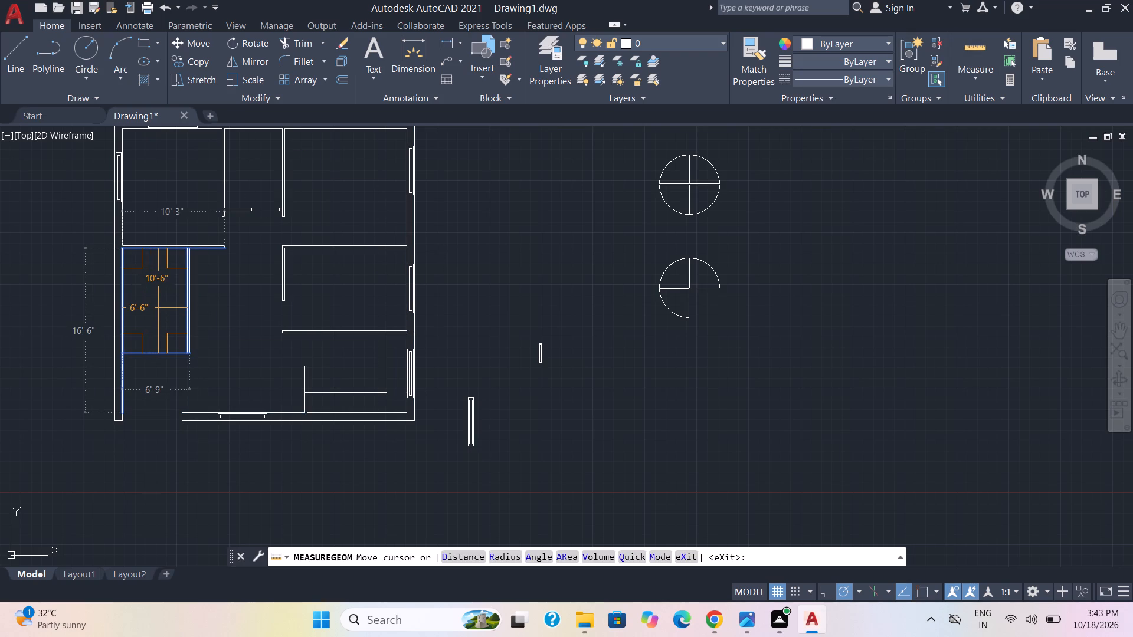
{"action": "key", "text": "Escape"}
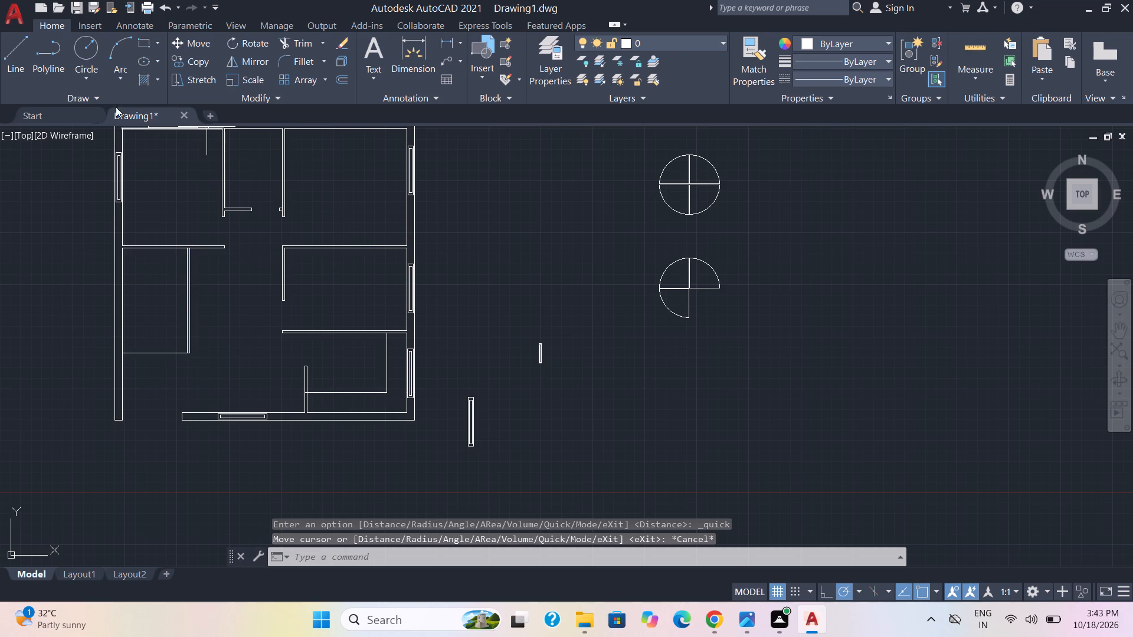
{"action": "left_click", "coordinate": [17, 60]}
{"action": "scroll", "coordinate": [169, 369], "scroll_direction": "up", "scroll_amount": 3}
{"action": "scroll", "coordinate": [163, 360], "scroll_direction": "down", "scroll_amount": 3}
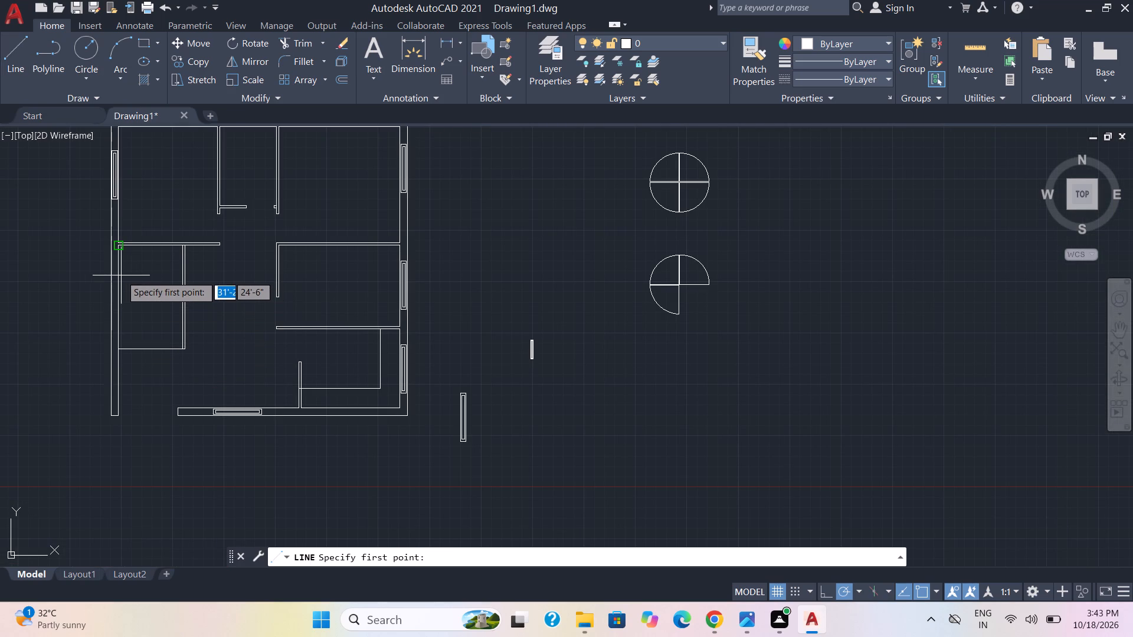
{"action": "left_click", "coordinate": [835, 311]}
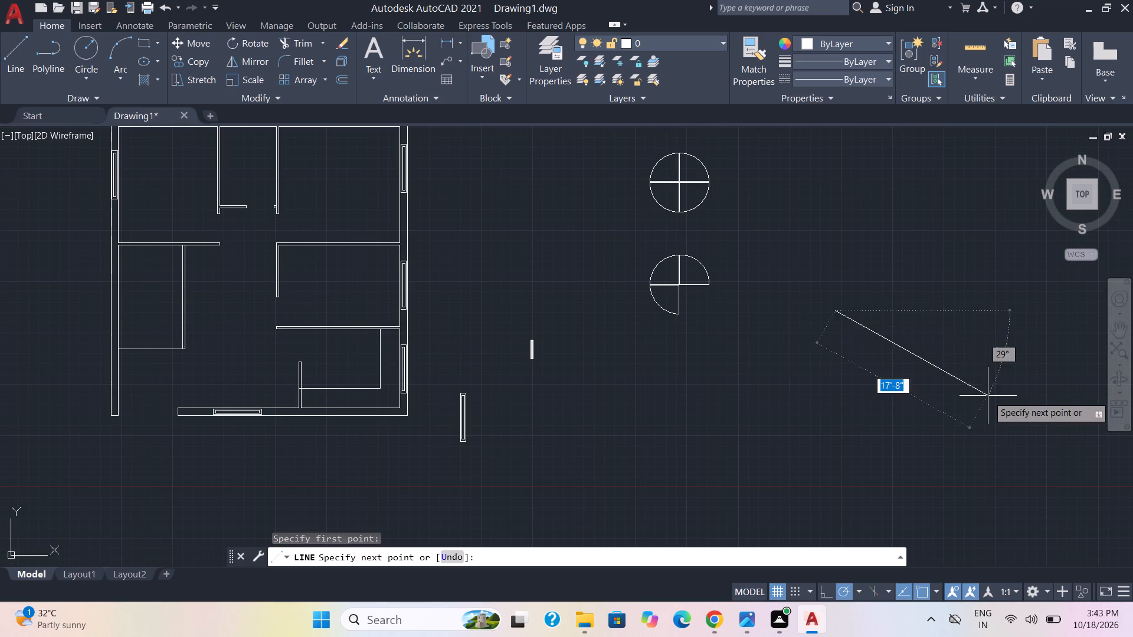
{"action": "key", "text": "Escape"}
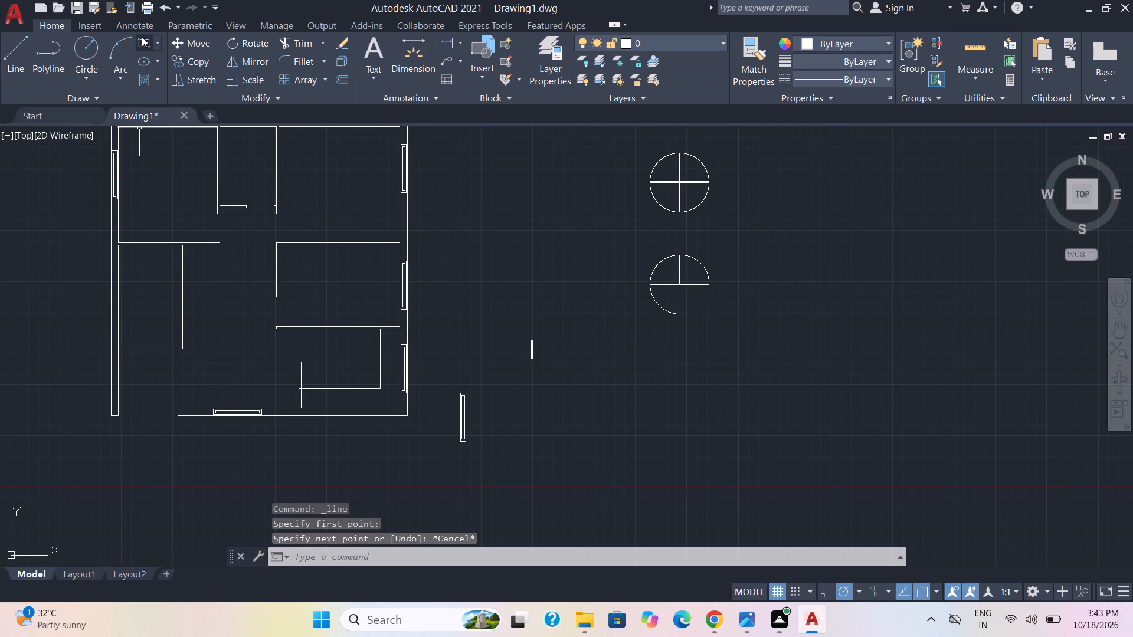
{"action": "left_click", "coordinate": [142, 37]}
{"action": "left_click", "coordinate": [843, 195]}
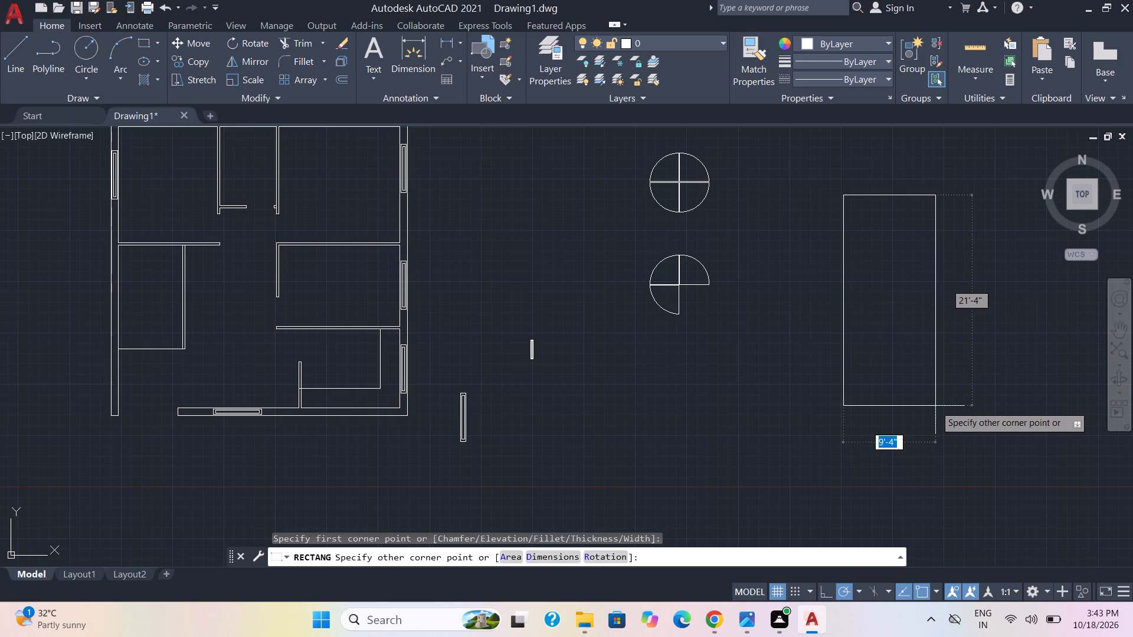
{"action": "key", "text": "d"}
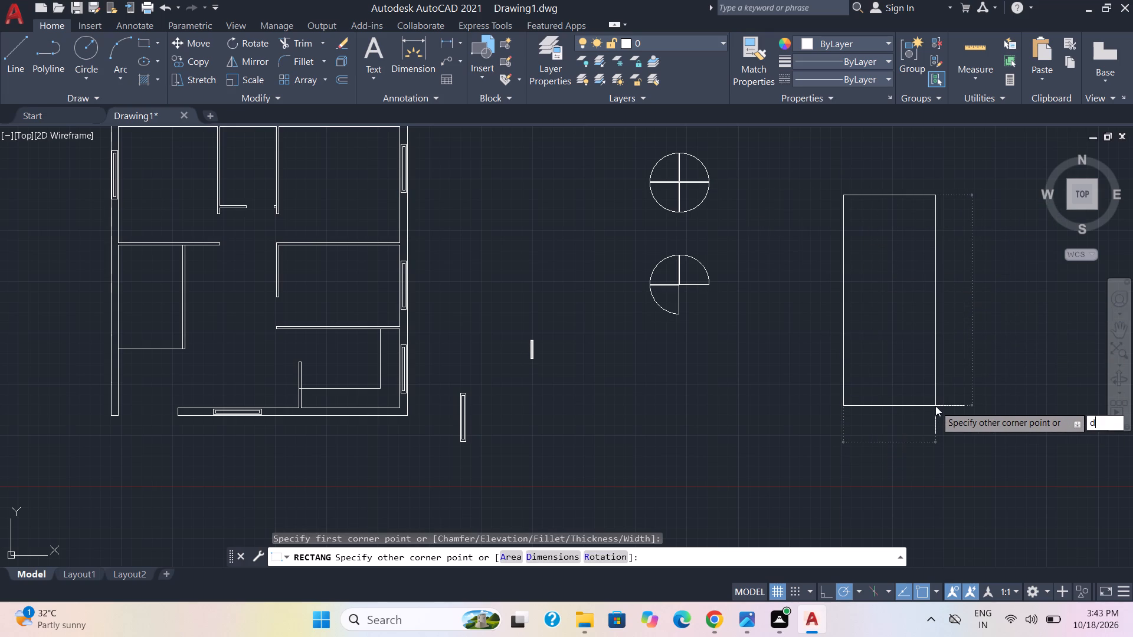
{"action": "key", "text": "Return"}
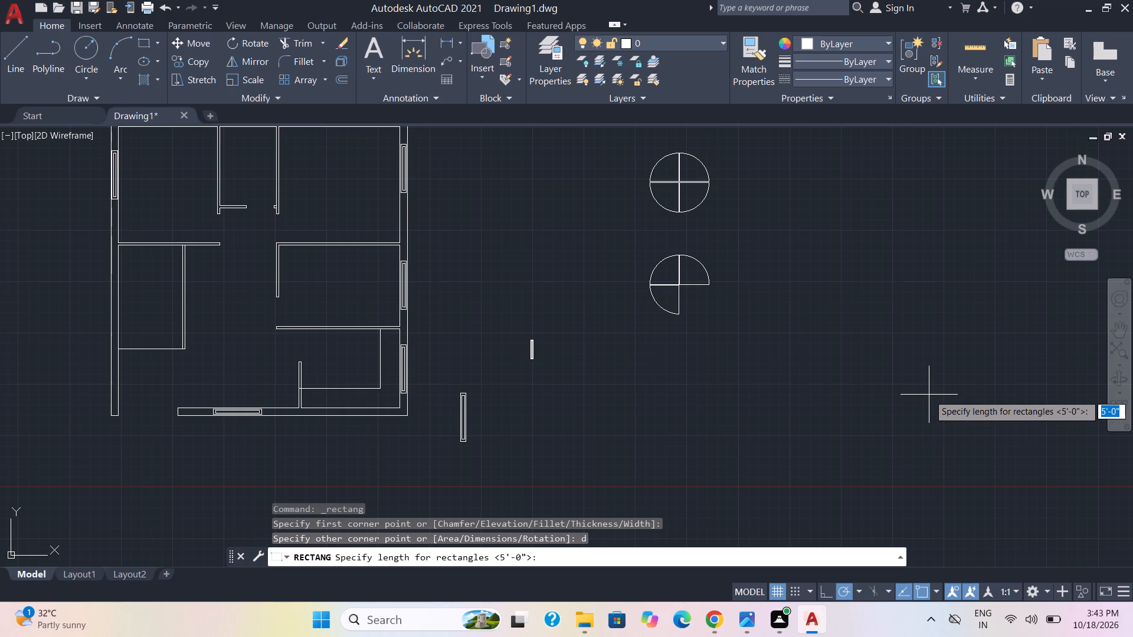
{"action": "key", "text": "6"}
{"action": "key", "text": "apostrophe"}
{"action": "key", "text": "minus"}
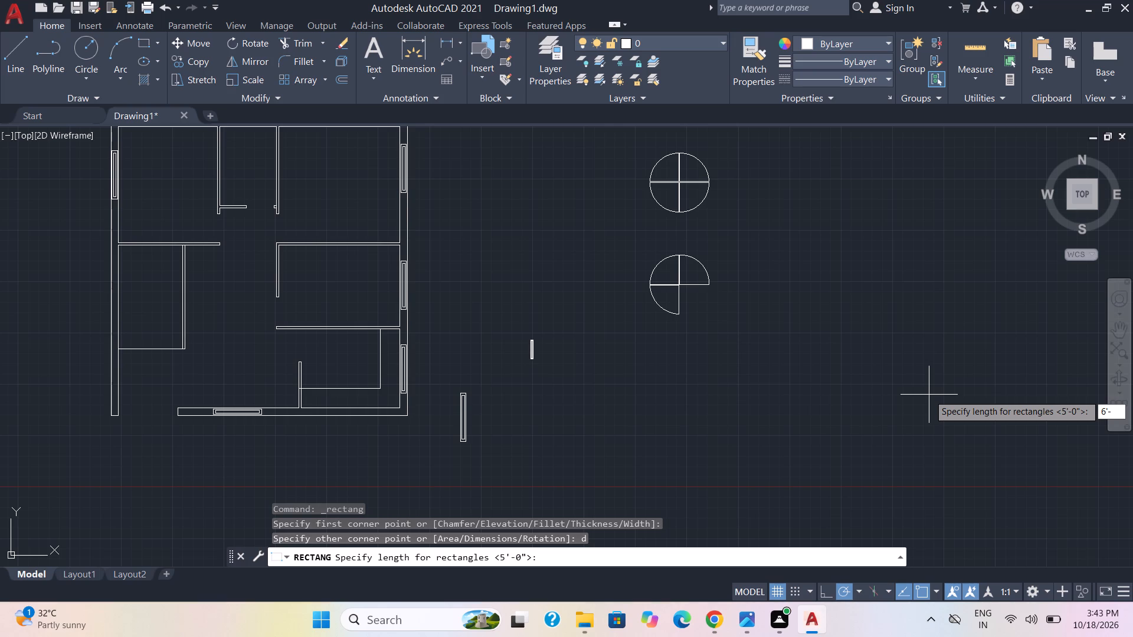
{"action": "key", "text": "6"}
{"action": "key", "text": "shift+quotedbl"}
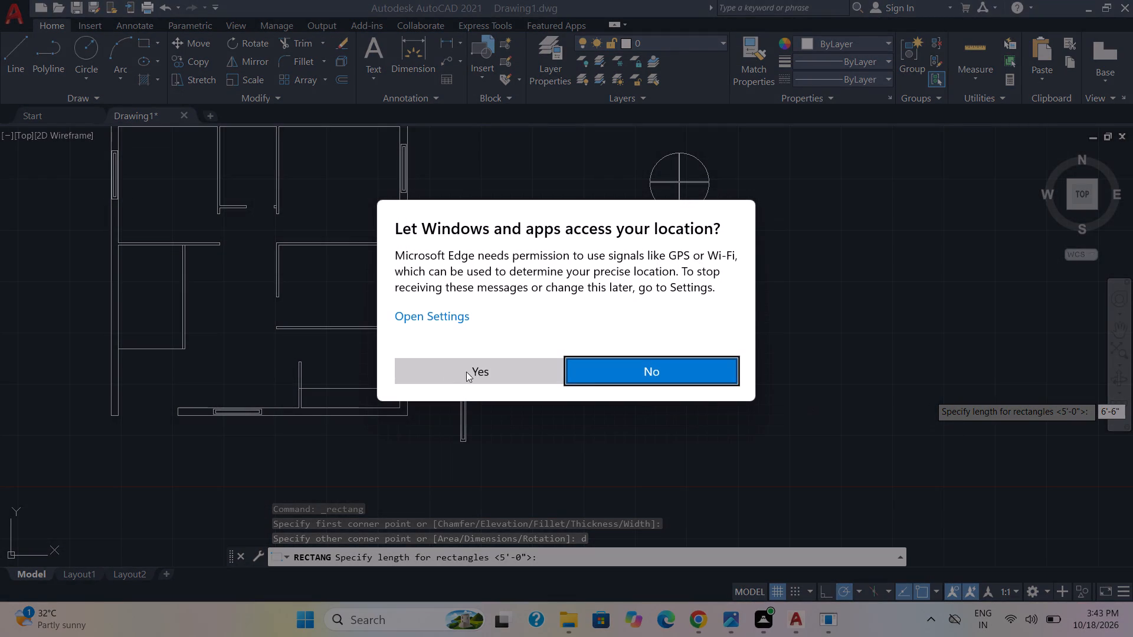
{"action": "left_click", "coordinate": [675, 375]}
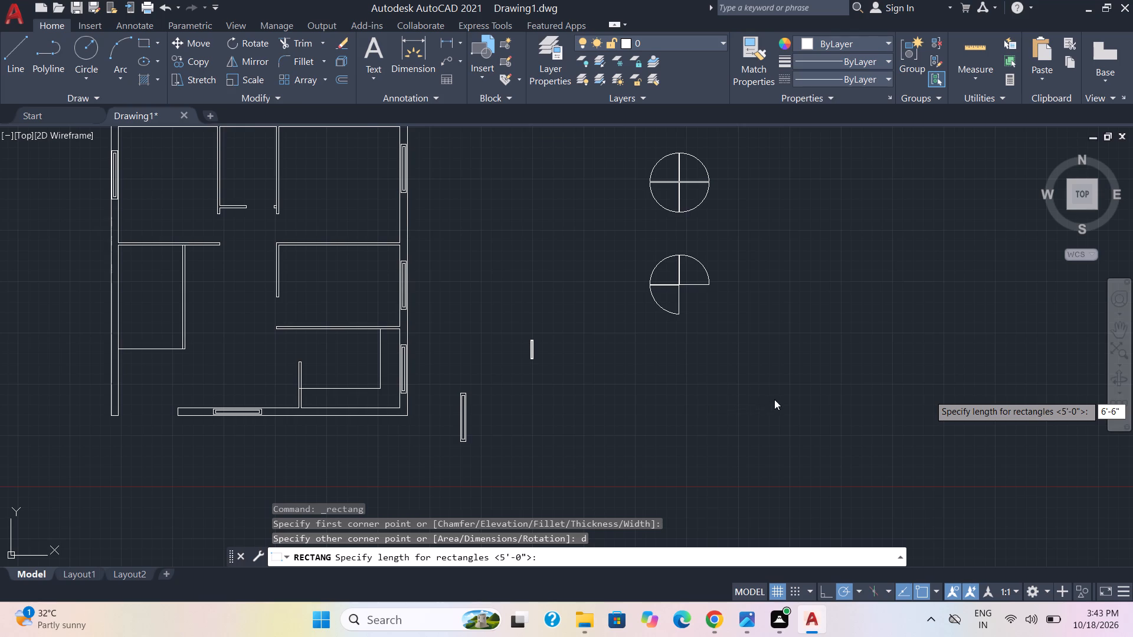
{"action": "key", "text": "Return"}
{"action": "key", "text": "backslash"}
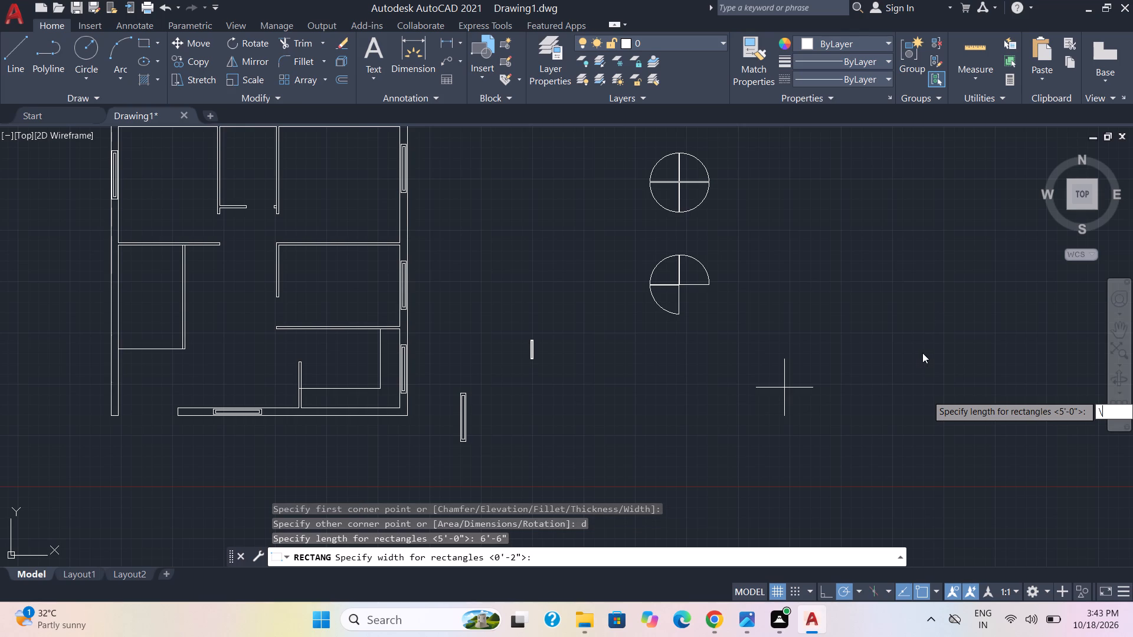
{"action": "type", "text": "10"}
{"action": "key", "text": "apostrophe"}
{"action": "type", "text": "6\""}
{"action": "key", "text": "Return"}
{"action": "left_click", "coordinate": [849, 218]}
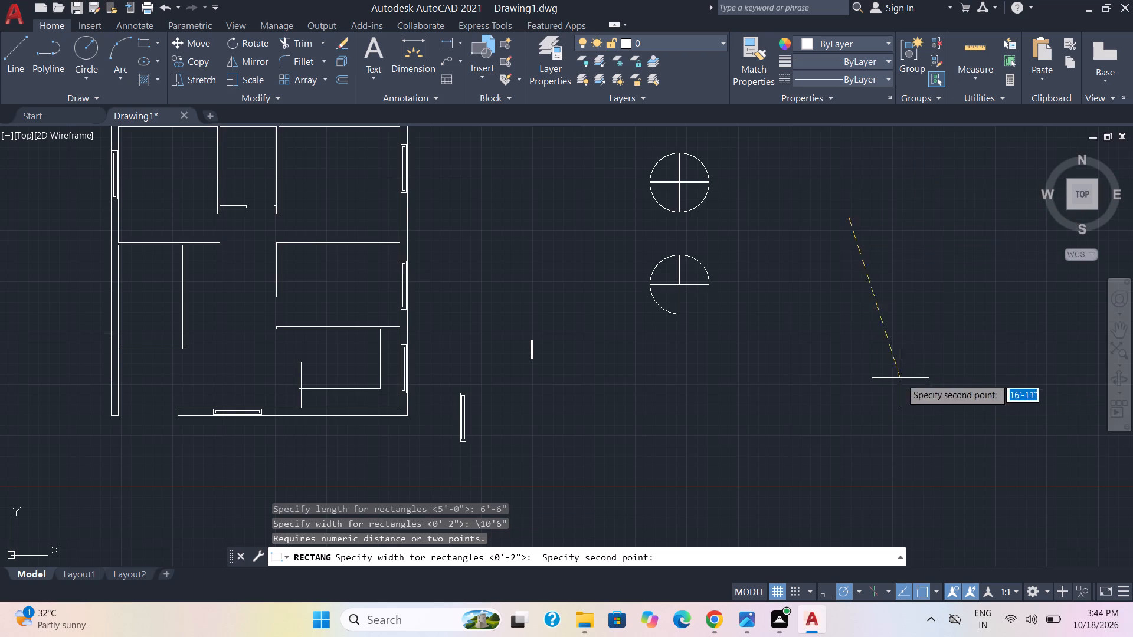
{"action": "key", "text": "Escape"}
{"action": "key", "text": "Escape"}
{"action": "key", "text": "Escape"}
Draw a rectangle 10'-6" long and 6'-6" wide in the empty area east of the circle pieces.
{"action": "type", "text": "rec"}
{"action": "key", "text": "Return"}
{"action": "left_click", "coordinate": [820, 277]}
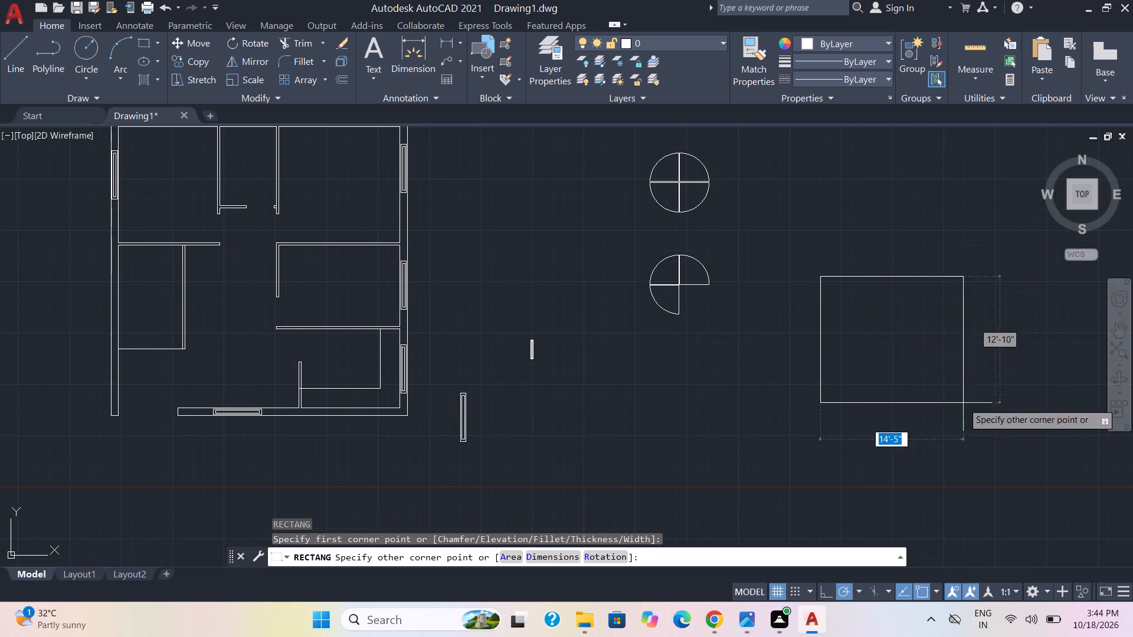
{"action": "key", "text": "d"}
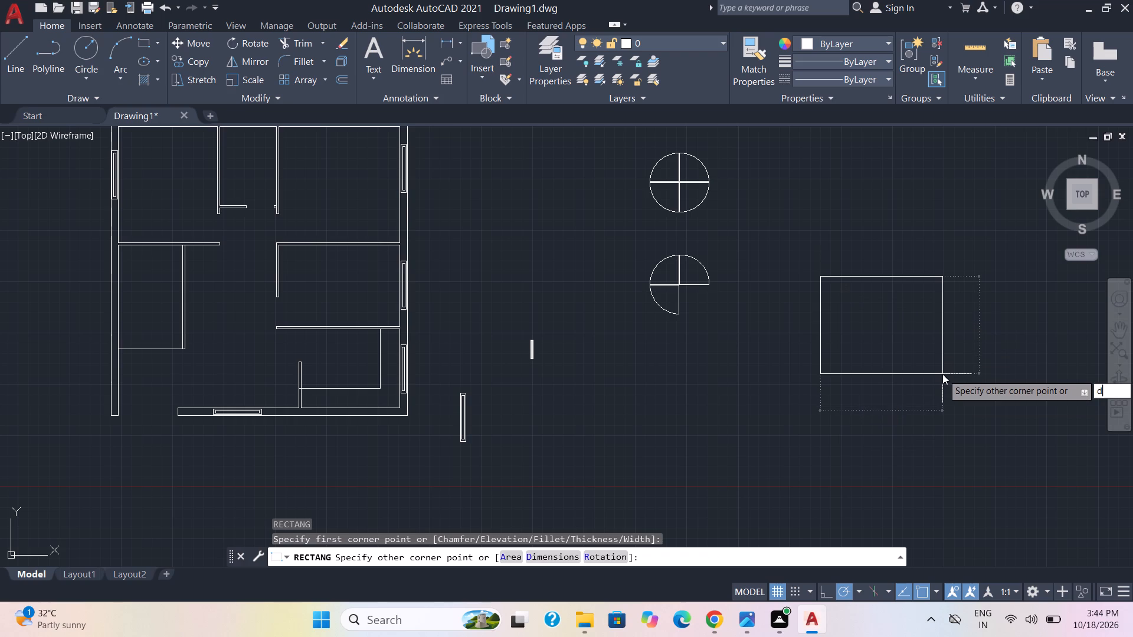
{"action": "key", "text": "Return"}
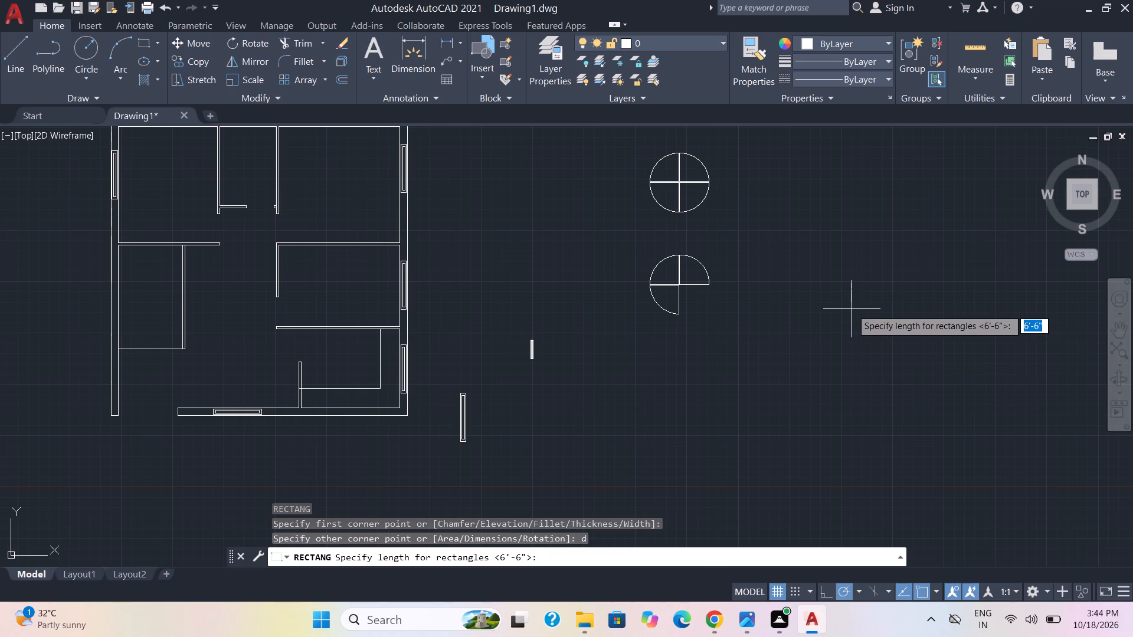
{"action": "type", "text": "10'6\""}
{"action": "key", "text": "Return"}
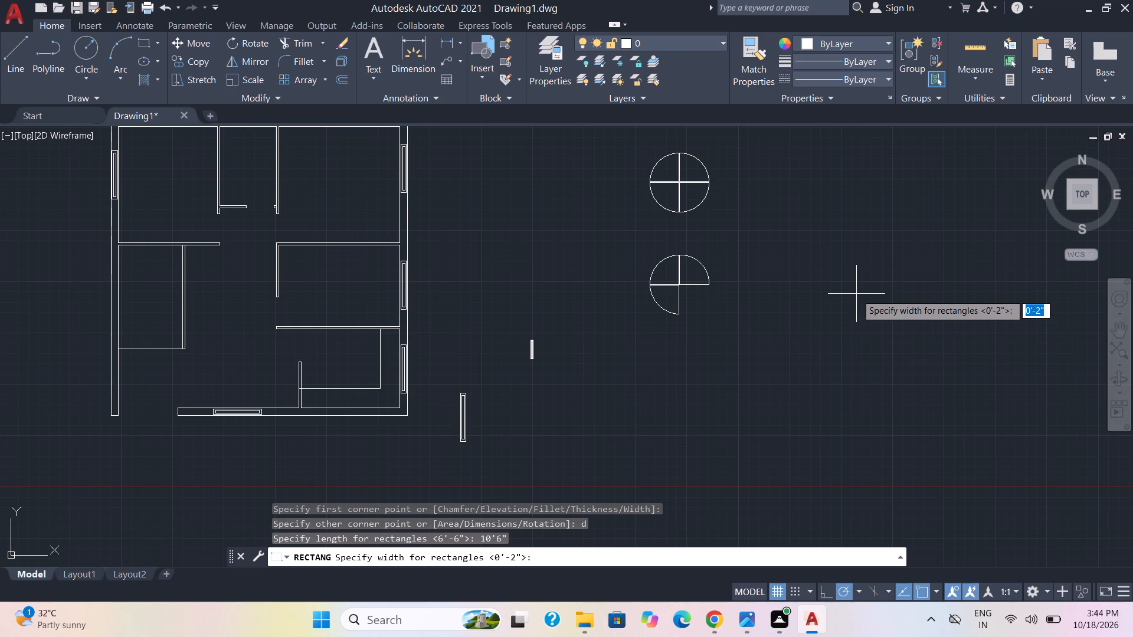
{"action": "key", "text": "6"}
{"action": "key", "text": "apostrophe"}
{"action": "key", "text": "6"}
{"action": "key", "text": "shift+quotedbl"}
{"action": "key", "text": "Return"}
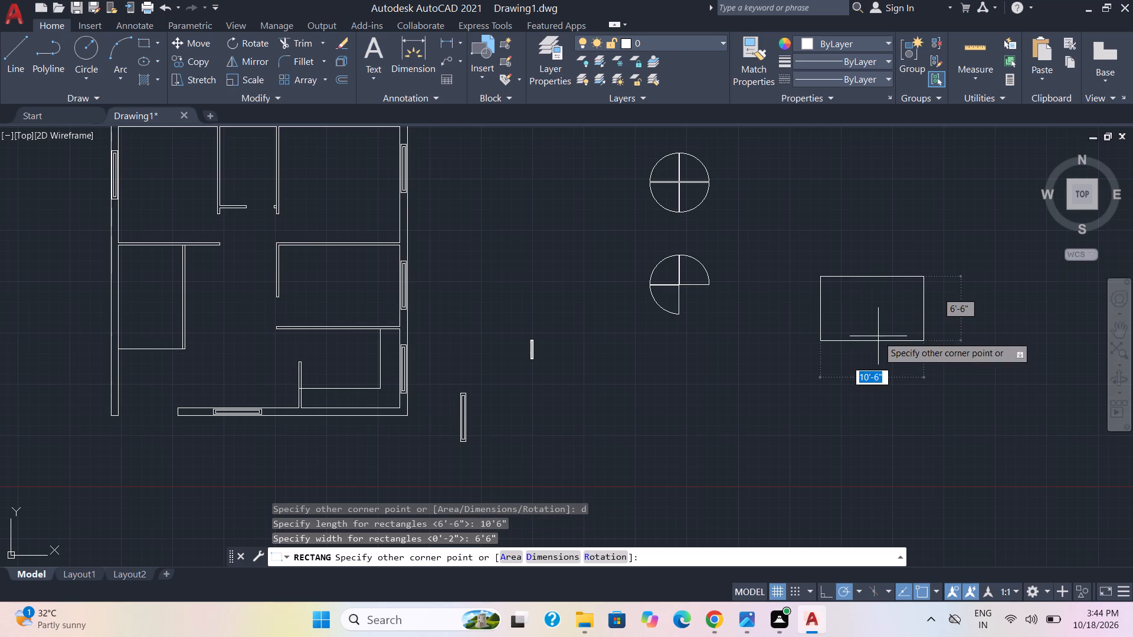
{"action": "left_click", "coordinate": [932, 352]}
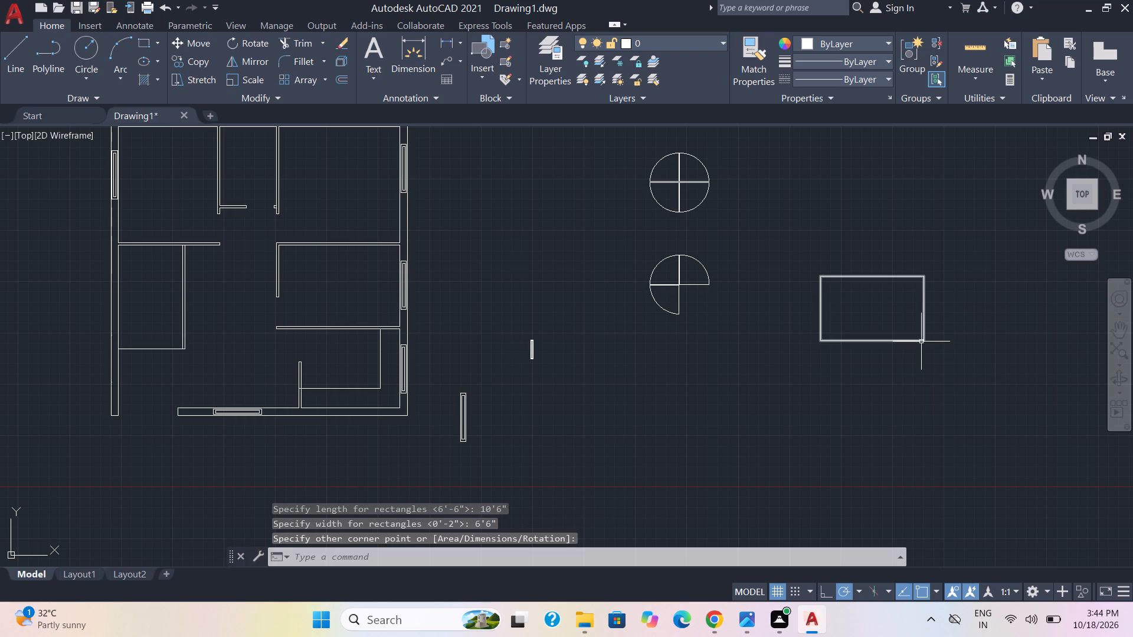
Rotate the new rectangle 270° about its southeast corner so that its long side runs north-south.
{"action": "left_click", "coordinate": [922, 342]}
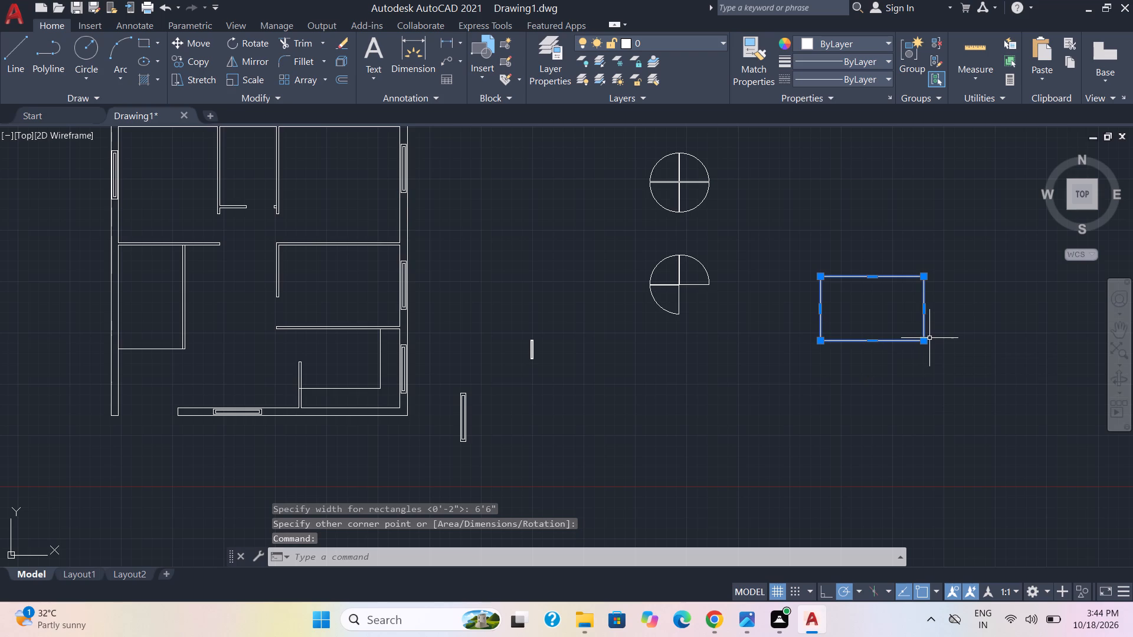
{"action": "type", "text": "rp"}
{"action": "key", "text": "BackSpace"}
{"action": "key", "text": "o"}
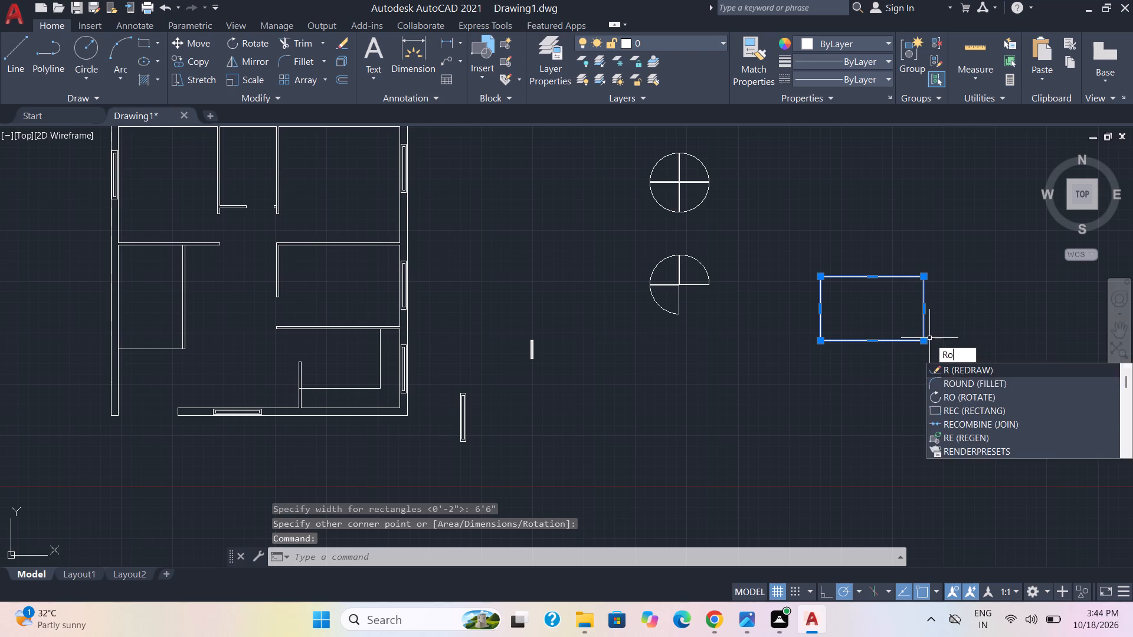
{"action": "key", "text": "Return"}
{"action": "left_click_drag", "start_coordinate": [927, 340], "coordinate": [901, 363]}
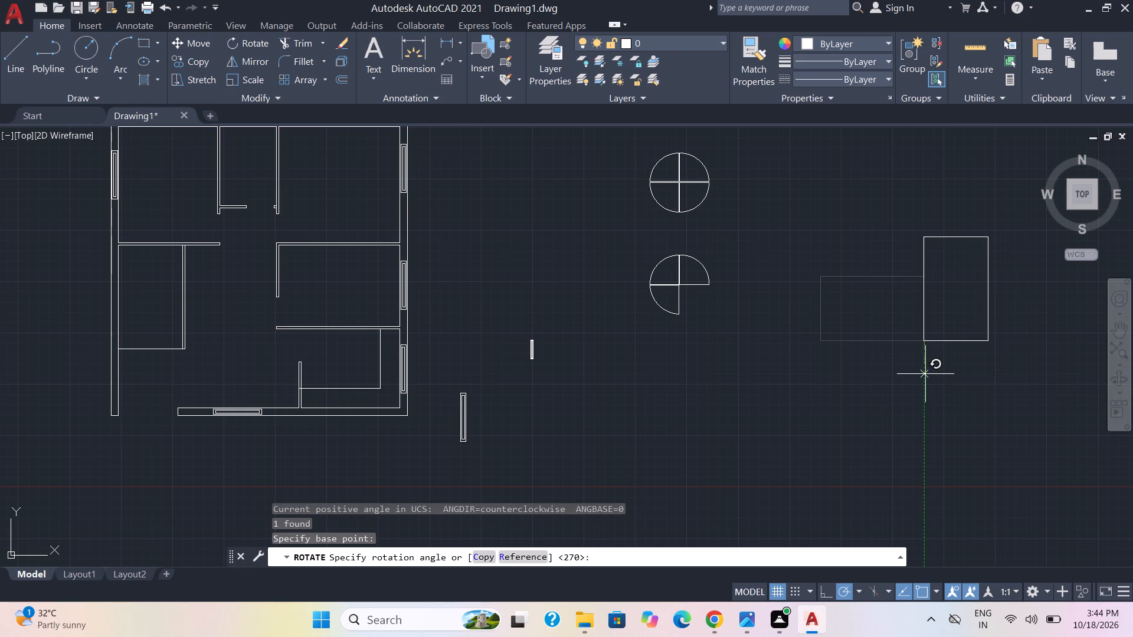
{"action": "left_click", "coordinate": [931, 373]}
Explode the upright rectangle into separate lines.
{"action": "scroll", "coordinate": [995, 271], "scroll_direction": "up", "scroll_amount": 2}
{"action": "scroll", "coordinate": [993, 268], "scroll_direction": "down", "scroll_amount": 3}
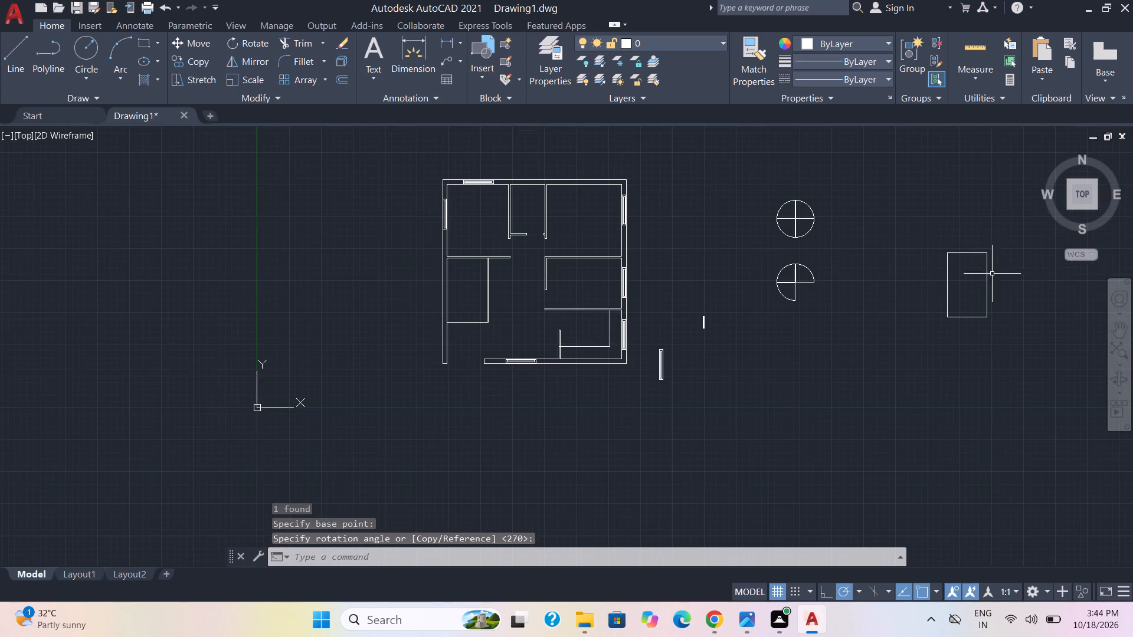
{"action": "middle_click_drag", "start_coordinate": [992, 279], "coordinate": [865, 300]}
{"action": "scroll", "coordinate": [864, 300], "scroll_direction": "up", "scroll_amount": 2}
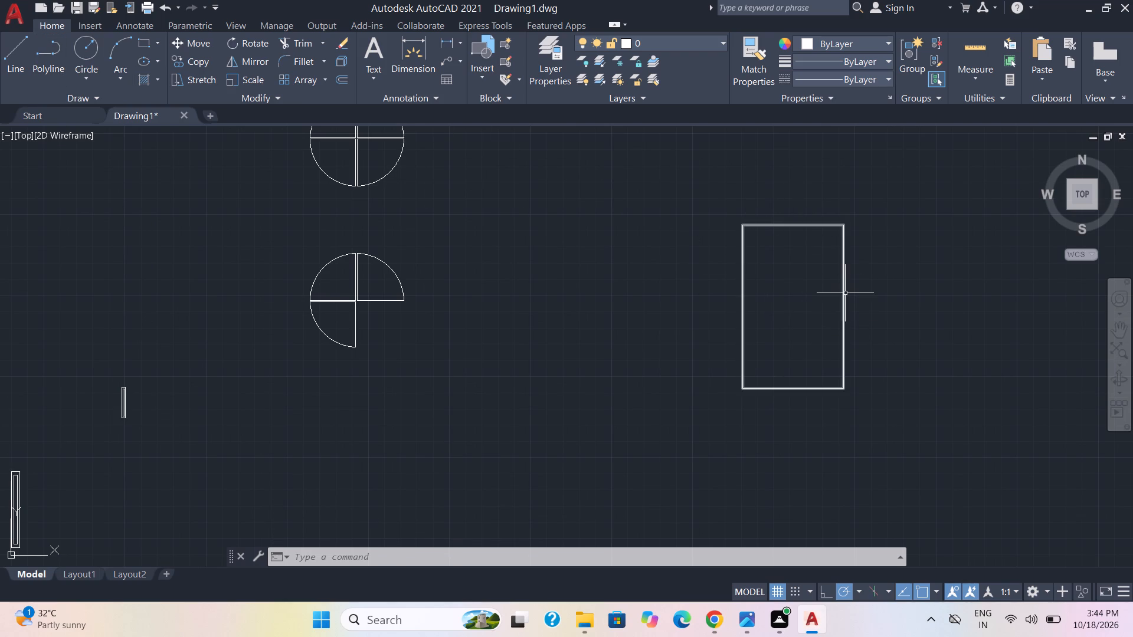
{"action": "left_click_drag", "start_coordinate": [877, 384], "coordinate": [847, 360]}
{"action": "left_click", "coordinate": [712, 217]}
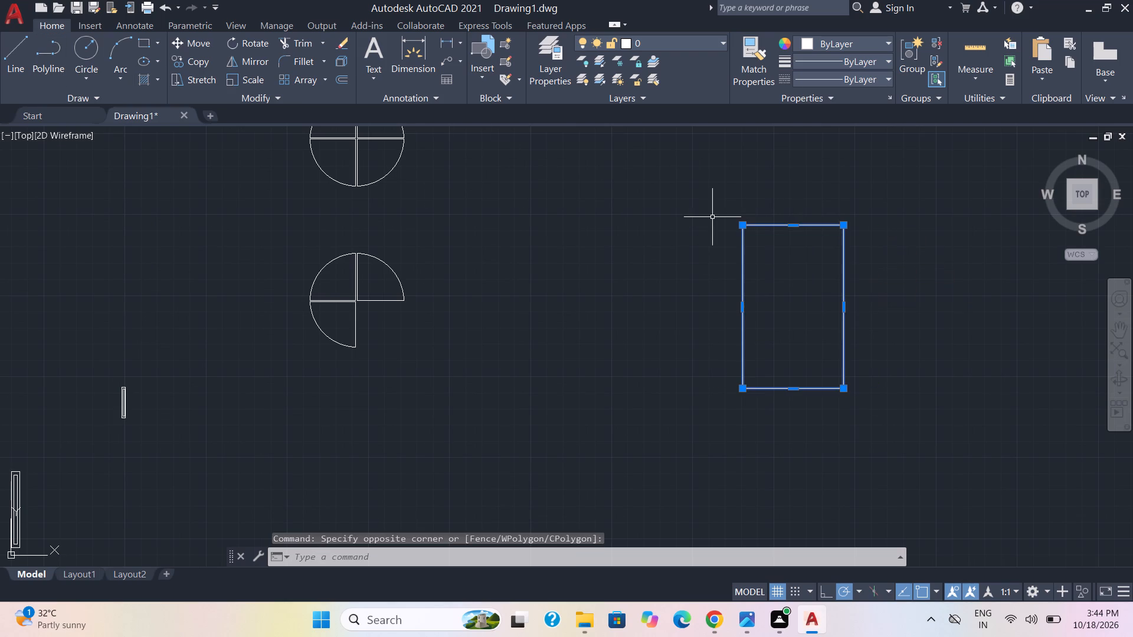
{"action": "key", "text": "x"}
{"action": "key", "text": "Return"}
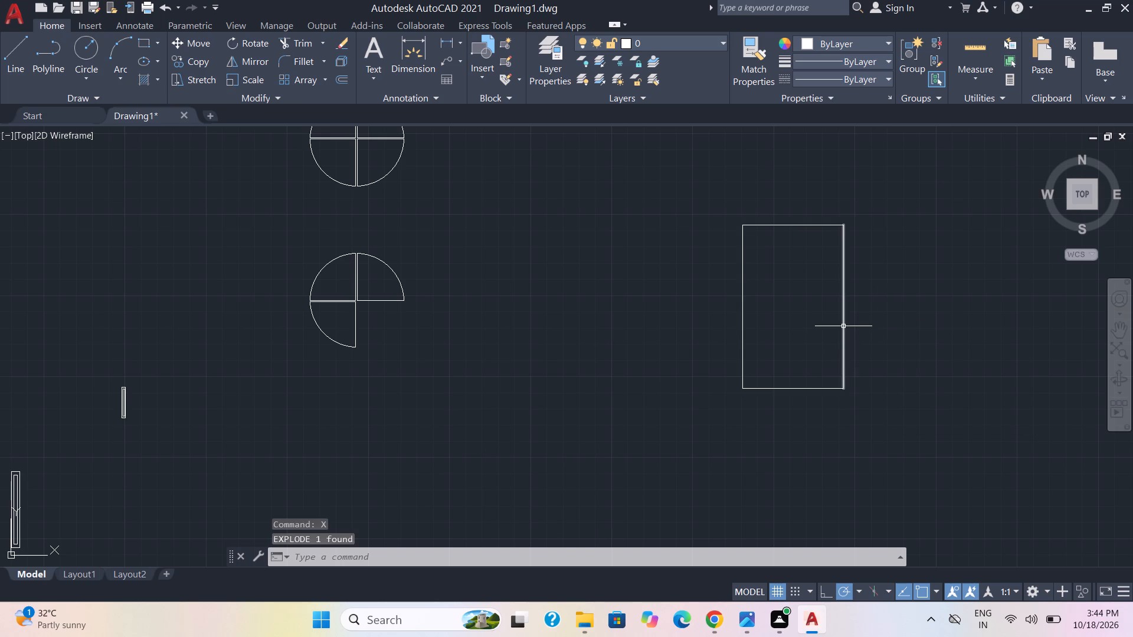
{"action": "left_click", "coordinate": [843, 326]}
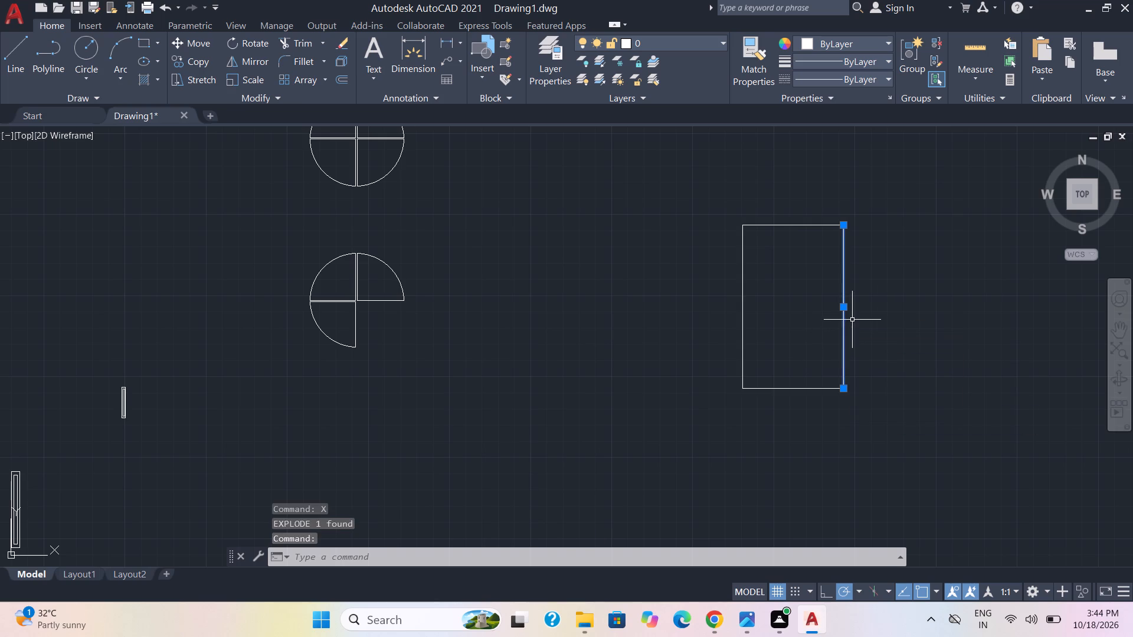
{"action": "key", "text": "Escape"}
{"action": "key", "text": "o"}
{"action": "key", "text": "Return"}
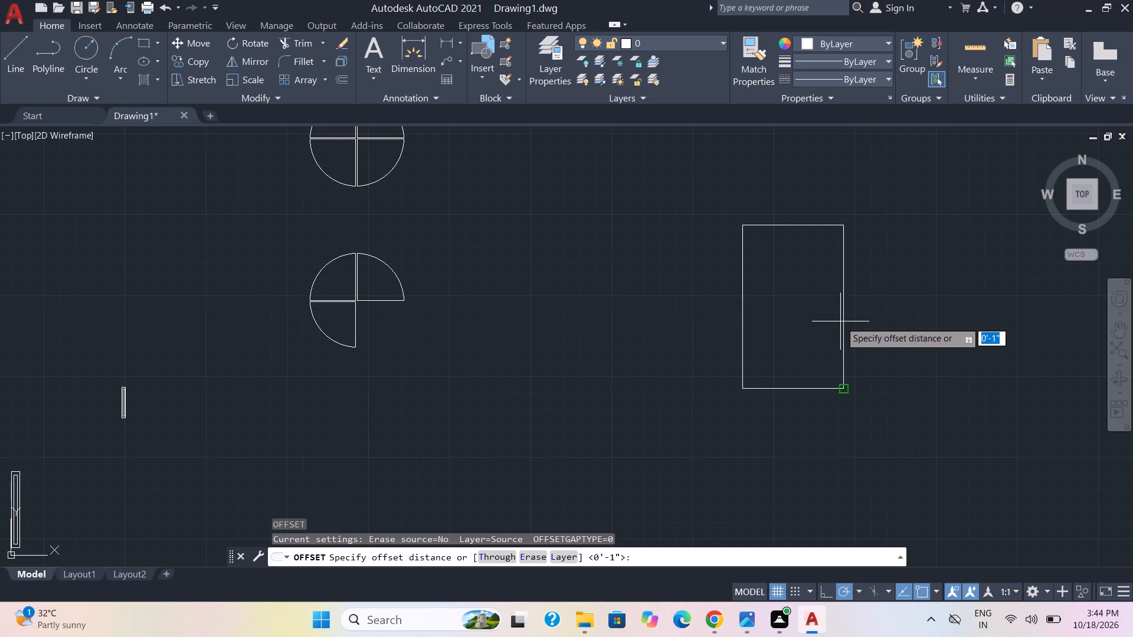
Measure the length and width of the exploded rectangle.
{"action": "left_click", "coordinate": [973, 55]}
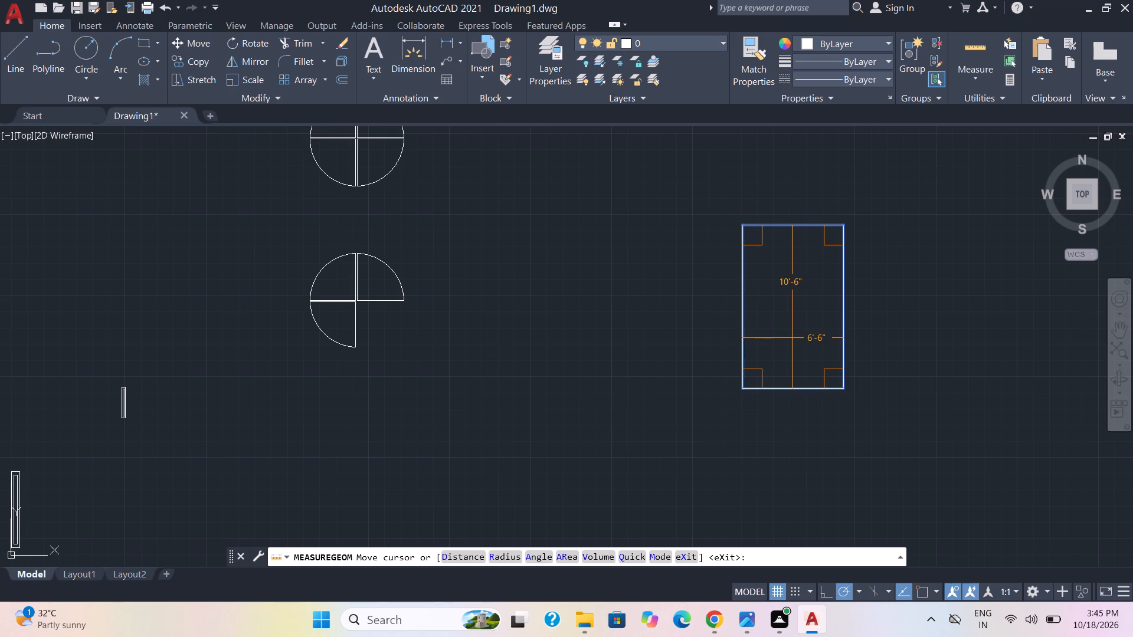
{"action": "key", "text": "Escape"}
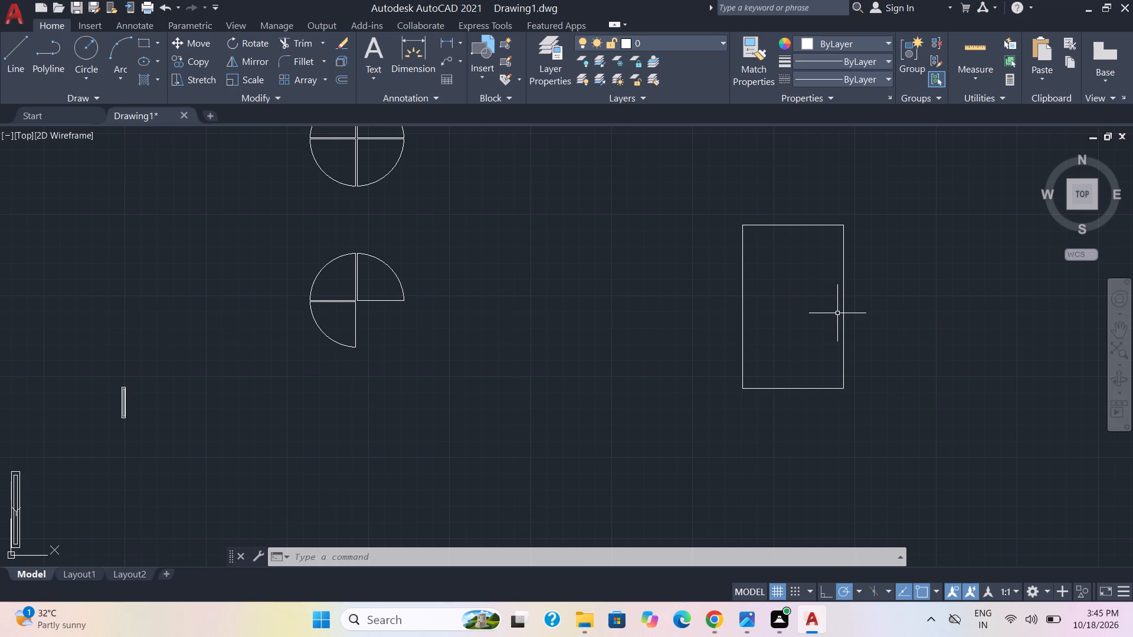
{"action": "key", "text": "Escape"}
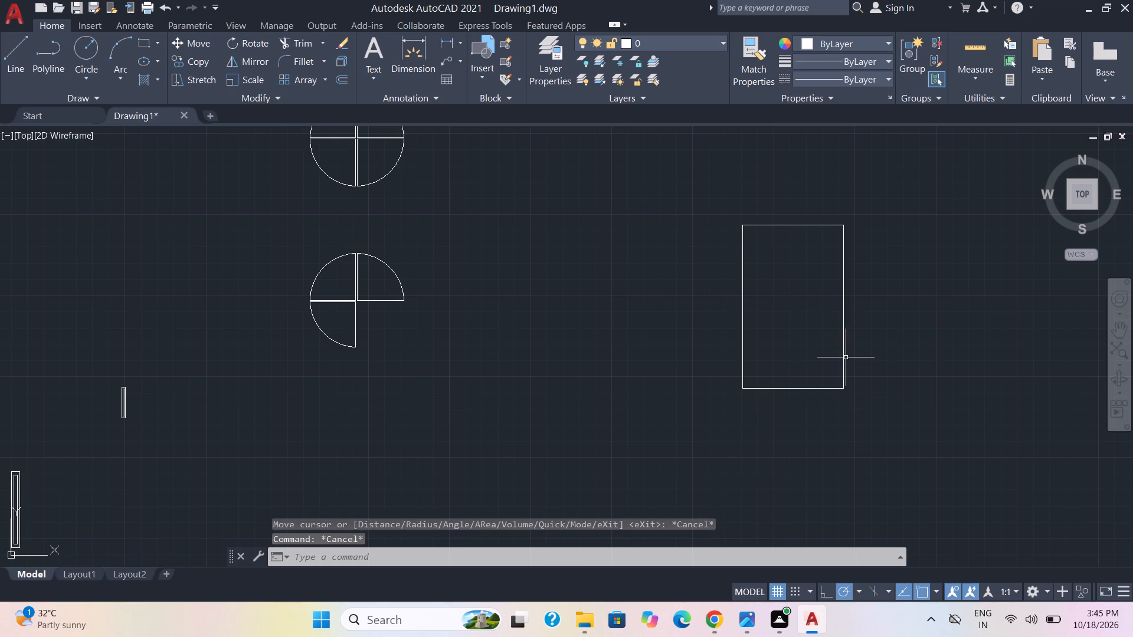
Offset the exploded rectangle's east side 3'3" to the west, inside the rectangle.
{"action": "key", "text": "o"}
{"action": "key", "text": "Return"}
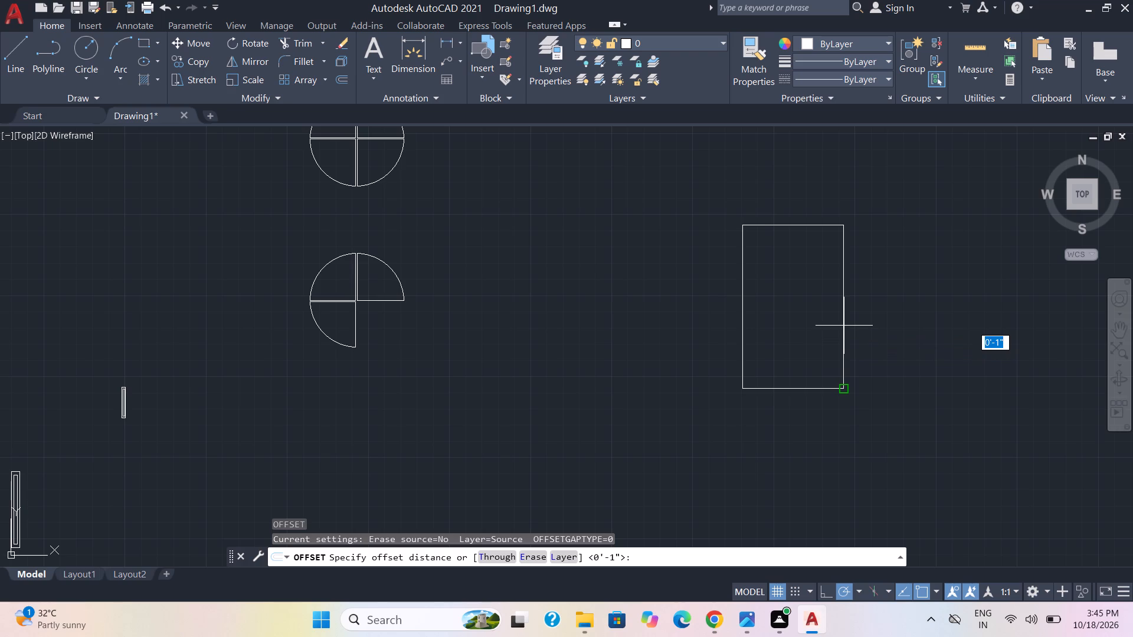
{"action": "key", "text": "3"}
{"action": "key", "text": "apostrophe"}
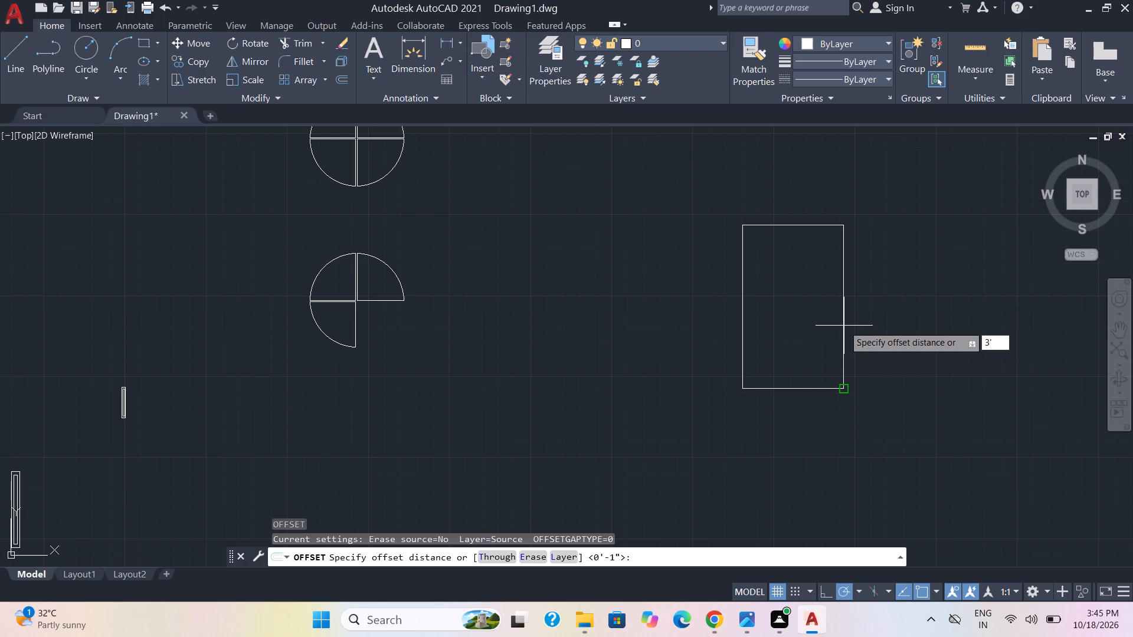
{"action": "type", "text": "3\""}
{"action": "key", "text": "Return"}
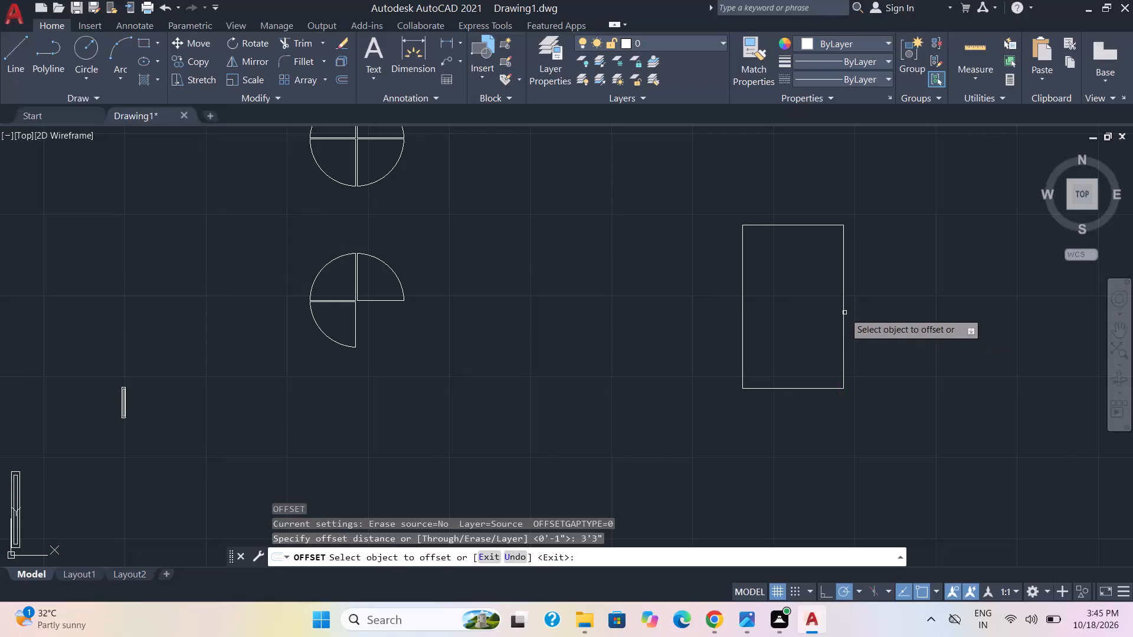
{"action": "left_click", "coordinate": [843, 310]}
{"action": "left_click", "coordinate": [830, 312]}
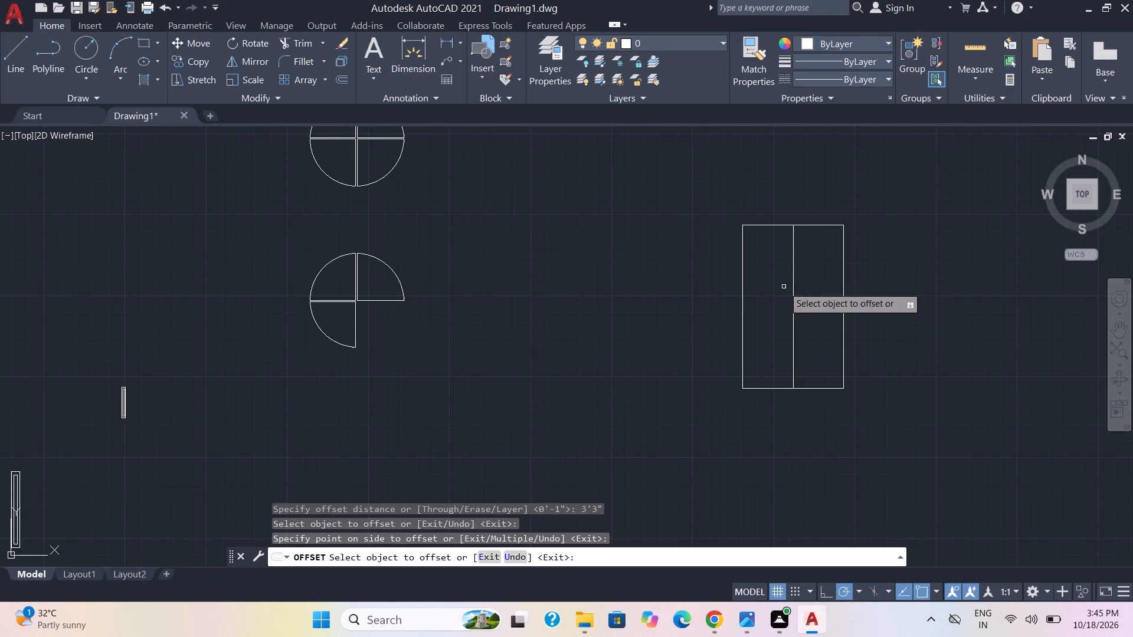
Offset the central north-south line 2" to the east to form a narrow double line.
{"action": "left_click", "coordinate": [792, 293]}
{"action": "scroll", "coordinate": [797, 293], "scroll_direction": "up", "scroll_amount": 2}
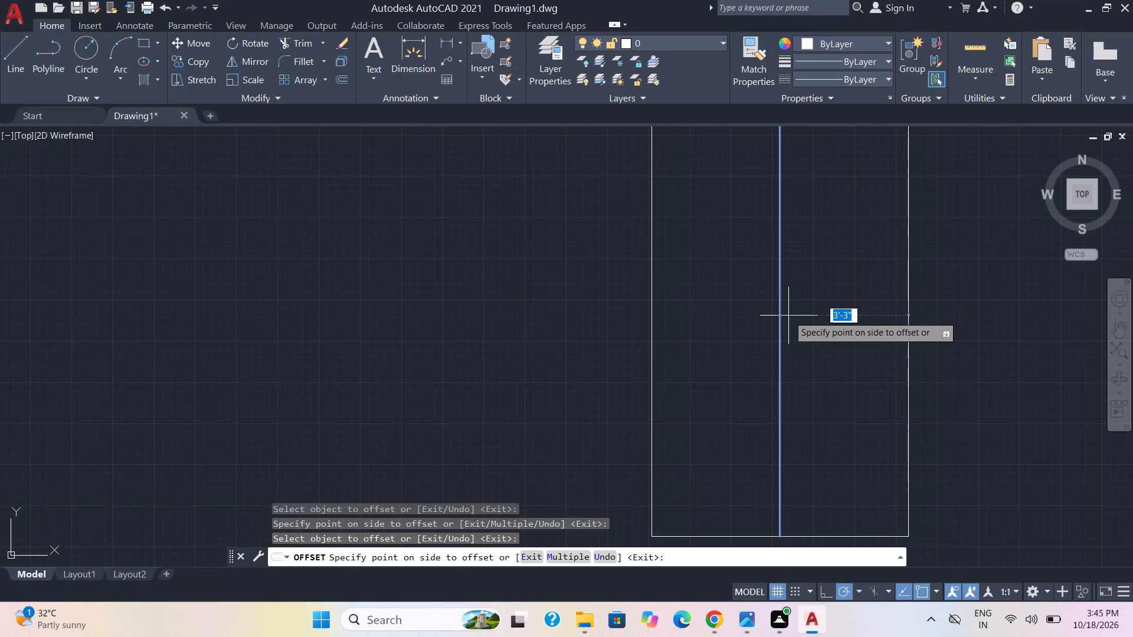
{"action": "key", "text": "2"}
{"action": "key", "text": "shift+Up"}
{"action": "key", "text": "shift+quotedbl"}
{"action": "key", "text": "Return"}
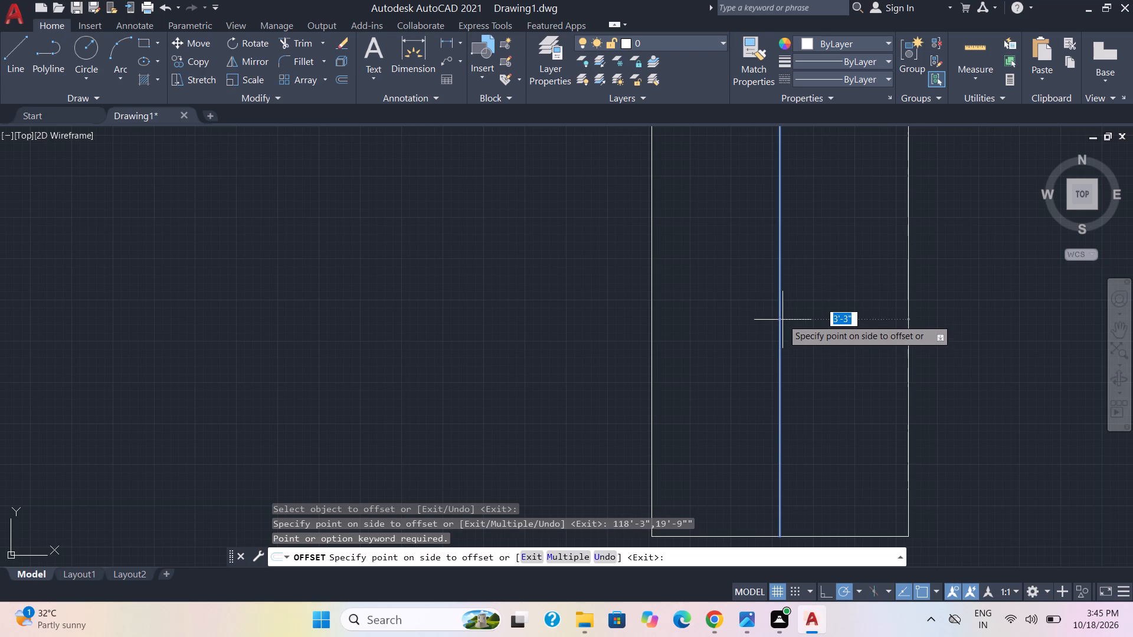
{"action": "key", "text": "2"}
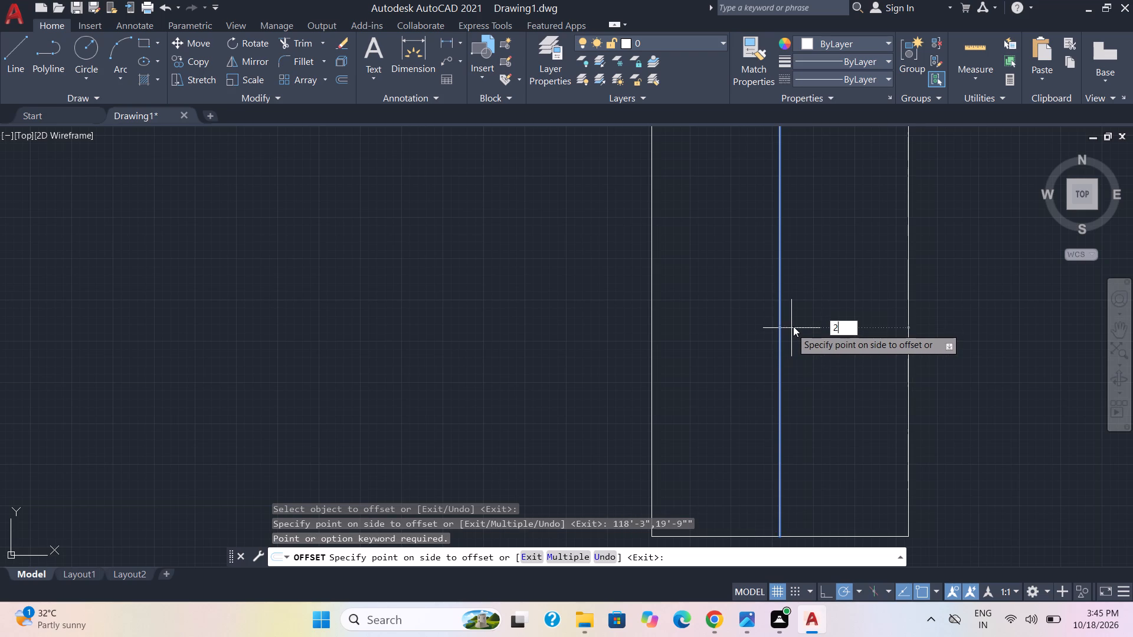
{"action": "key", "text": "shift+quotedbl"}
{"action": "key", "text": "Return"}
{"action": "left_click", "coordinate": [793, 327]}
{"action": "scroll", "coordinate": [795, 327], "scroll_direction": "down", "scroll_amount": 2}
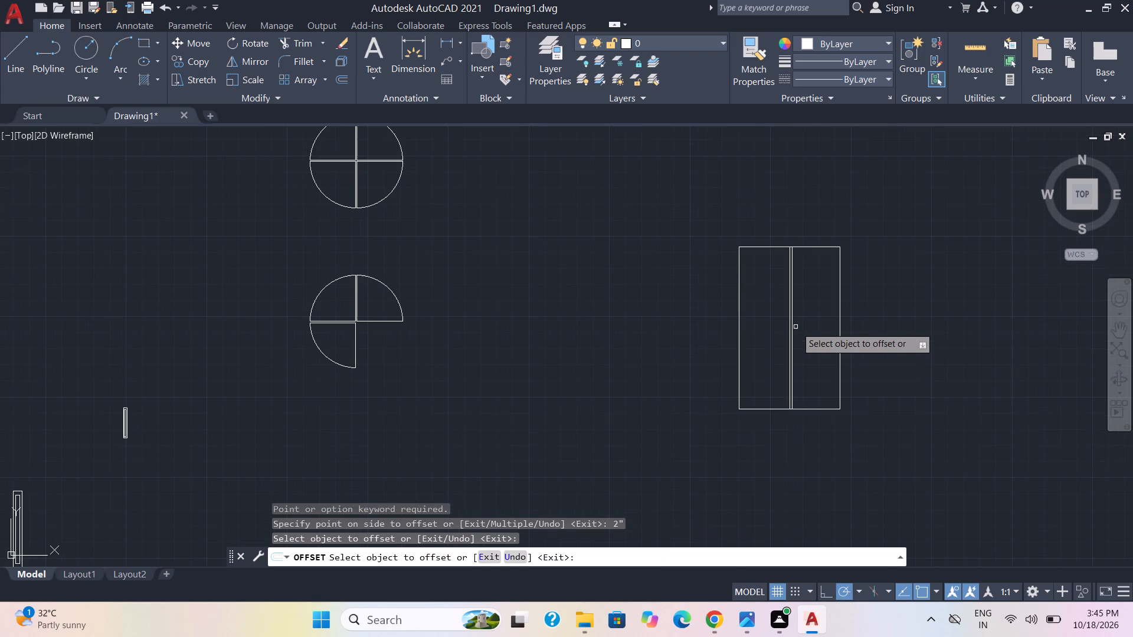
Offset the rectangle's north edge 3'-3" to the south.
{"action": "scroll", "coordinate": [801, 309], "scroll_direction": "up", "scroll_amount": 1}
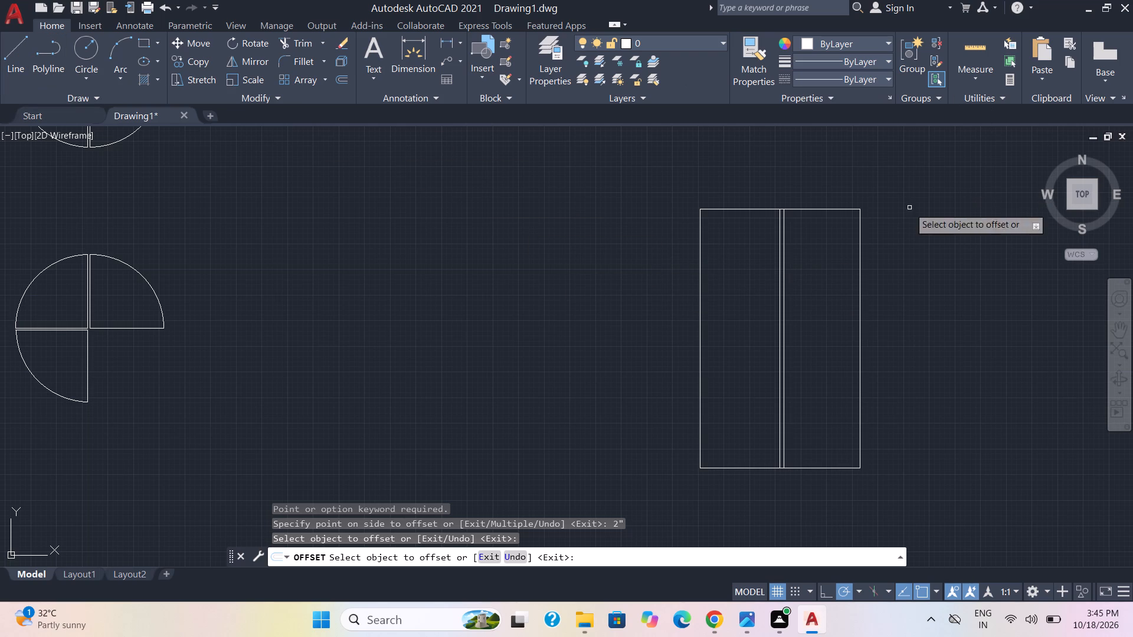
{"action": "left_click", "coordinate": [811, 209]}
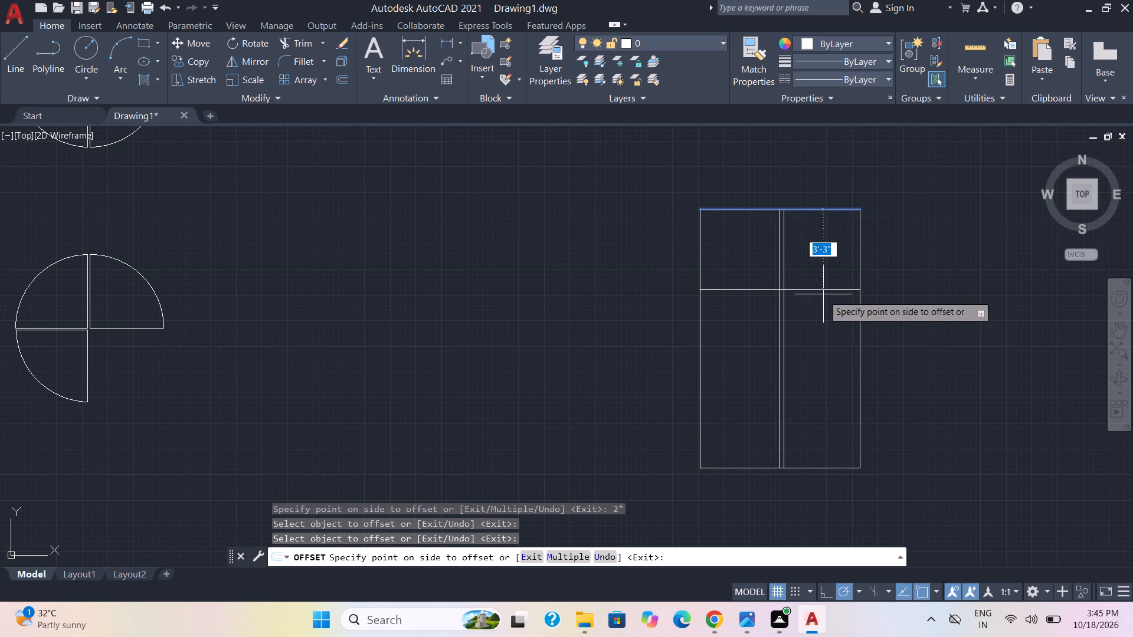
{"action": "left_click", "coordinate": [823, 293]}
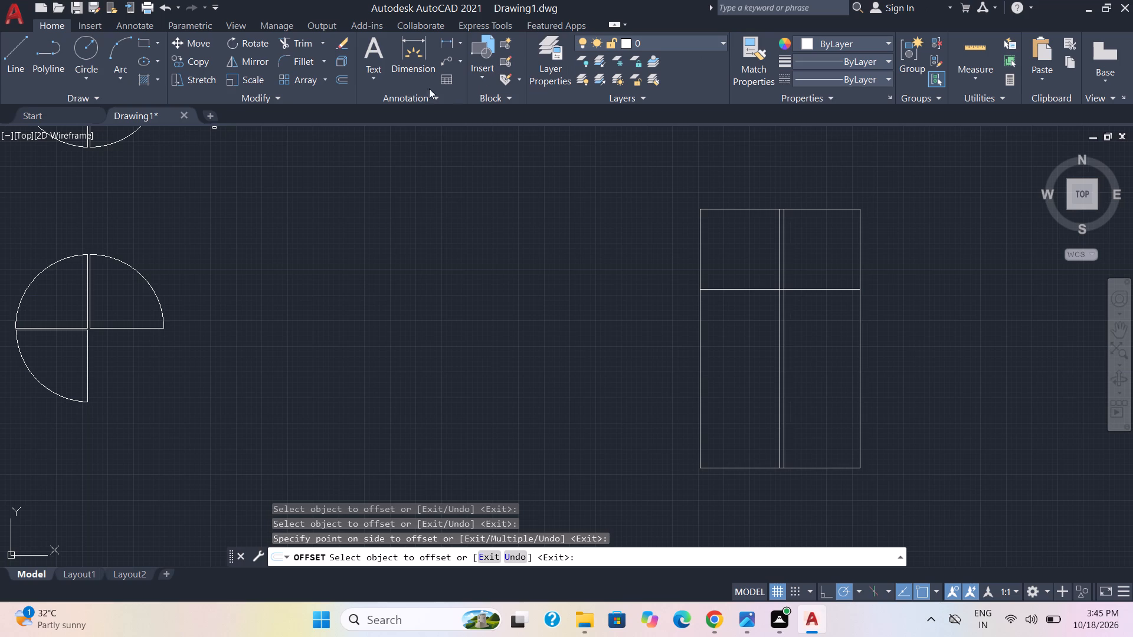
Trim away the north edge, both outer sides and the central double line north of the new cross line.
{"action": "left_click", "coordinate": [300, 51]}
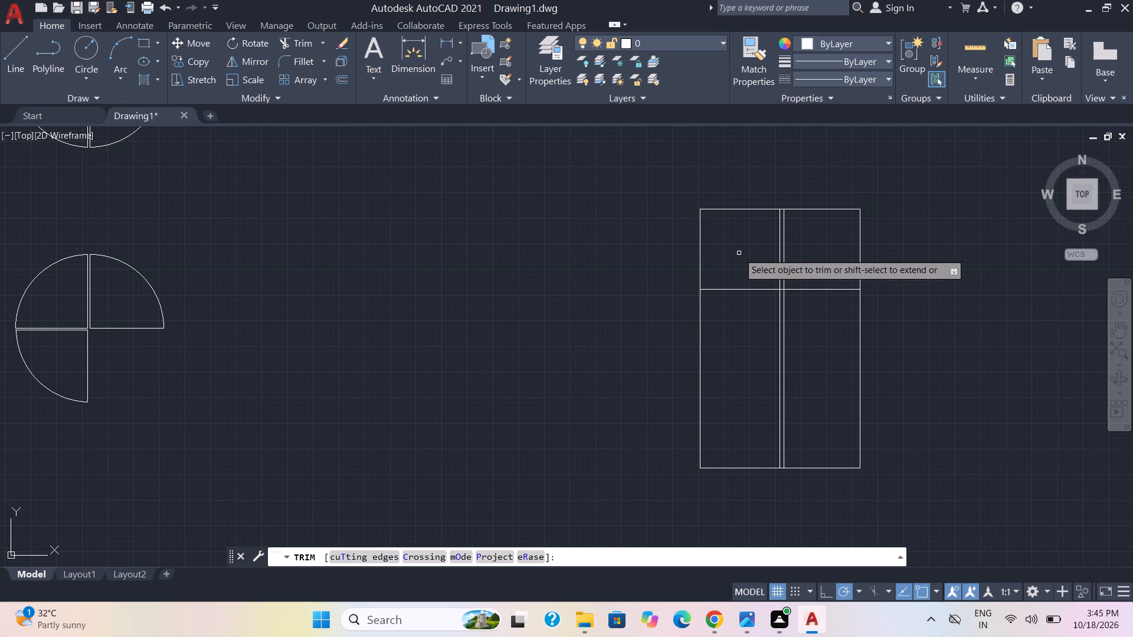
{"action": "left_click_drag", "start_coordinate": [739, 253], "coordinate": [819, 250]}
{"action": "left_click_drag", "start_coordinate": [819, 250], "coordinate": [895, 248]}
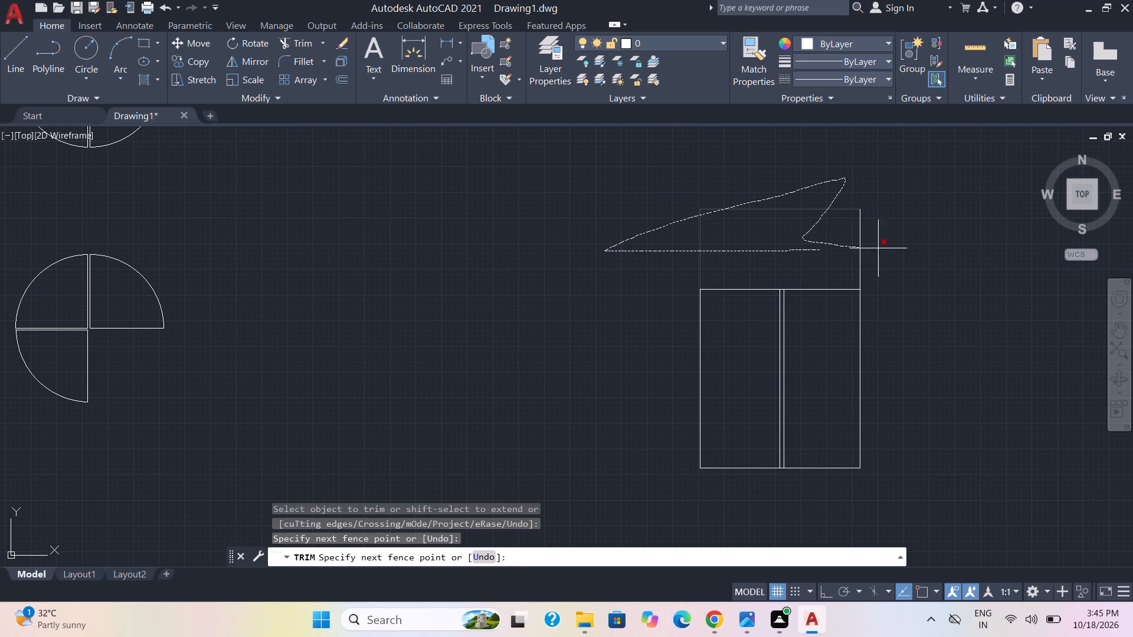
{"action": "left_click_drag", "start_coordinate": [895, 248], "coordinate": [908, 265]}
Trim the short piece of the cross line between the two central lines.
{"action": "scroll", "coordinate": [794, 308], "scroll_direction": "up", "scroll_amount": 3}
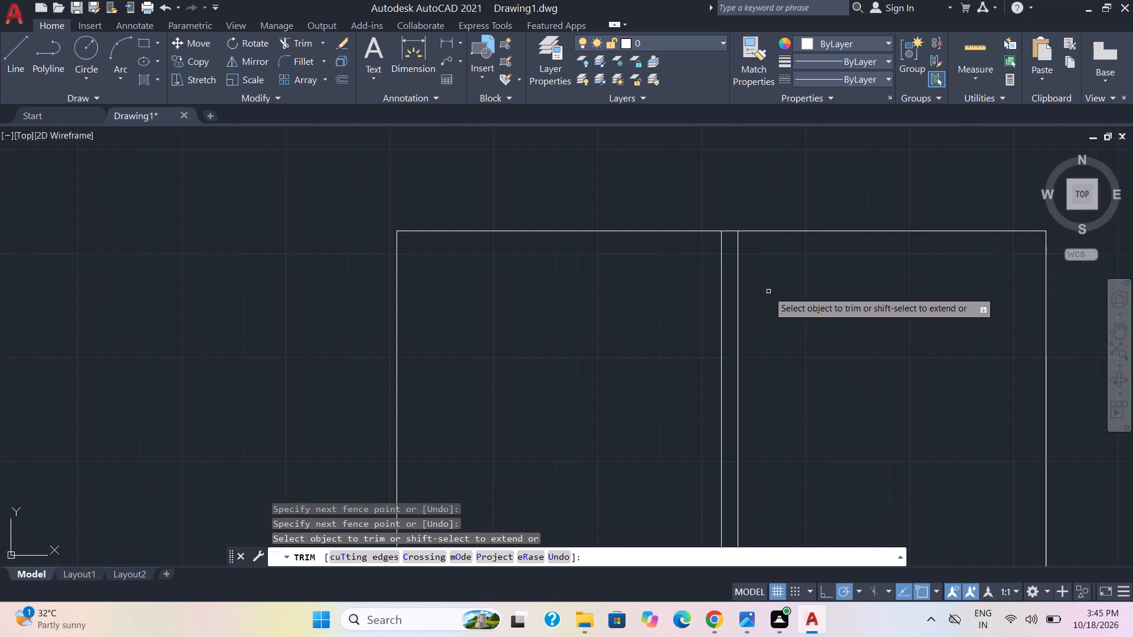
{"action": "left_click_drag", "start_coordinate": [726, 222], "coordinate": [725, 257]}
{"action": "middle_click_drag", "start_coordinate": [781, 393], "coordinate": [782, 382]}
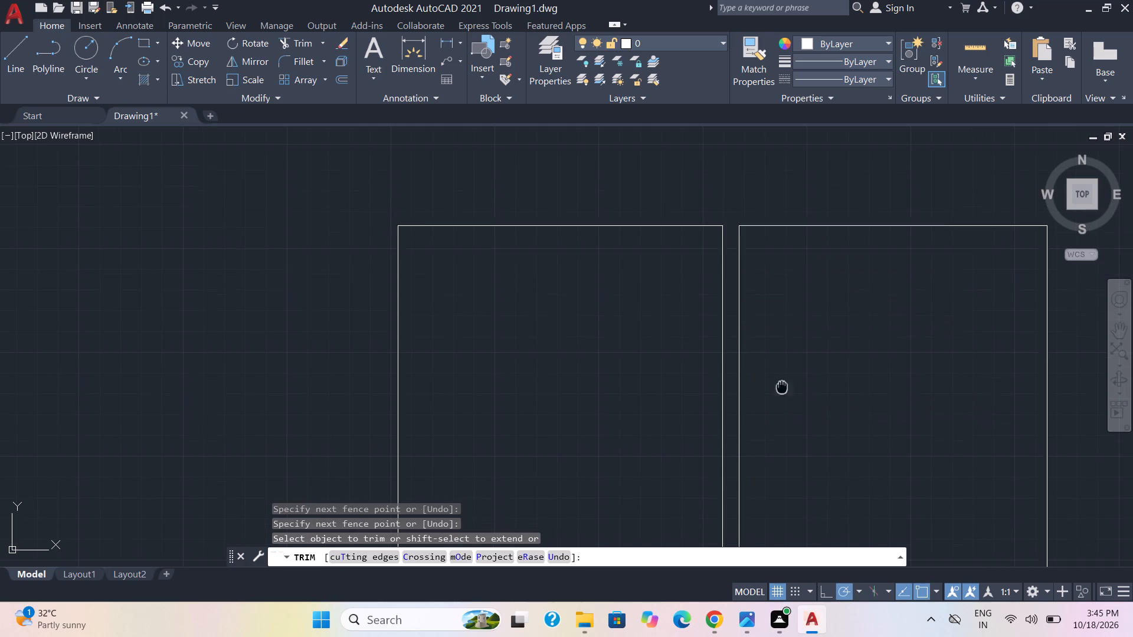
{"action": "middle_click_drag", "start_coordinate": [782, 382], "coordinate": [785, 254]}
{"action": "scroll", "coordinate": [793, 335], "scroll_direction": "down", "scroll_amount": 2}
{"action": "middle_click_drag", "start_coordinate": [792, 484], "coordinate": [800, 467]}
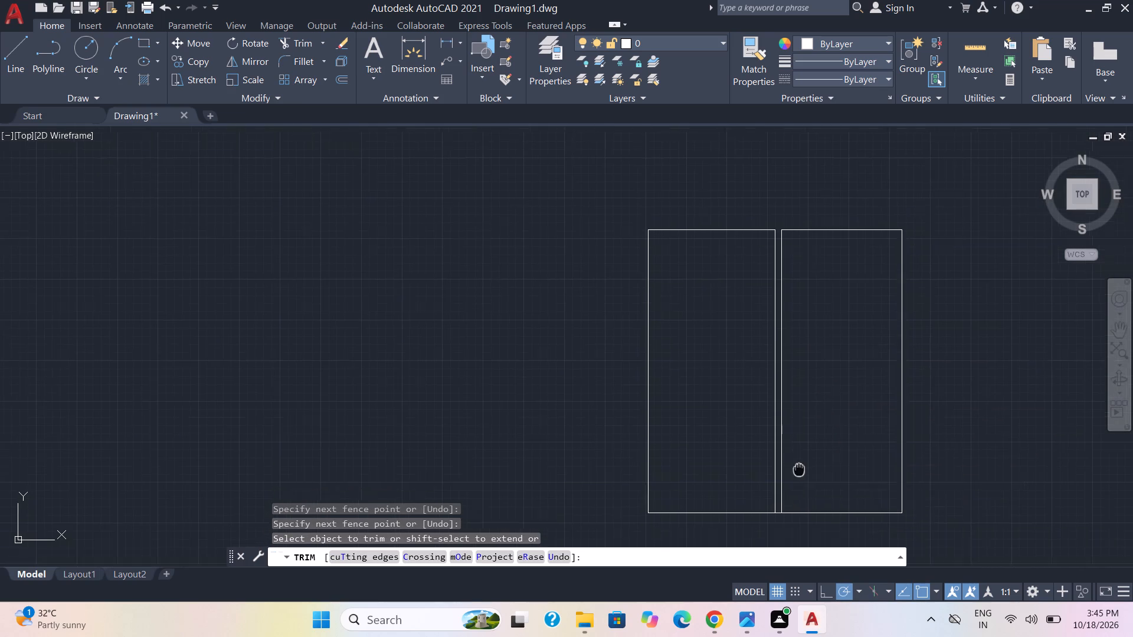
{"action": "middle_click_drag", "start_coordinate": [800, 467], "coordinate": [824, 360]}
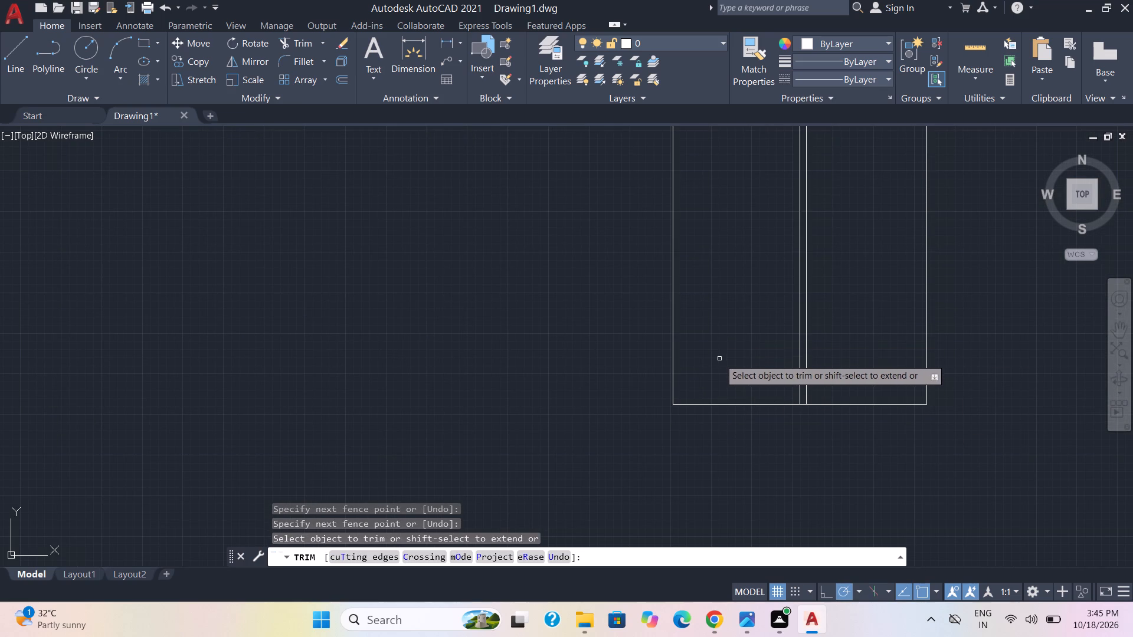
{"action": "scroll", "coordinate": [725, 358], "scroll_direction": "down", "scroll_amount": 2}
{"action": "key", "text": "Escape"}
Offset the west bay's north edge southward at 10" spacing, eight times in succession, down to near the south edge.
{"action": "scroll", "coordinate": [821, 297], "scroll_direction": "up", "scroll_amount": 1}
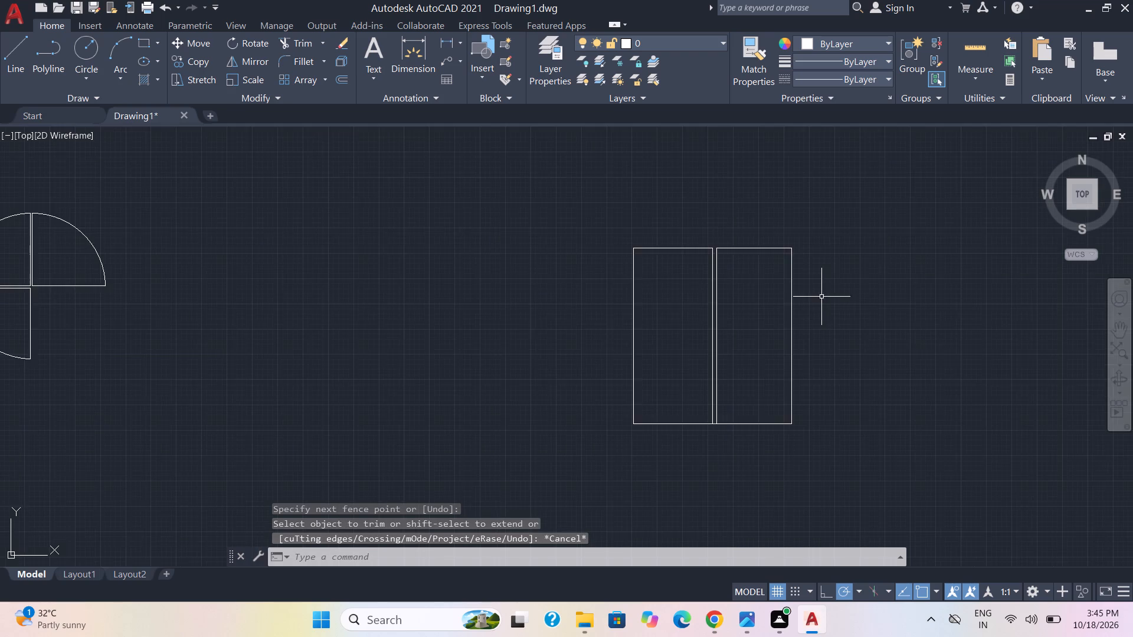
{"action": "scroll", "coordinate": [821, 297], "scroll_direction": "up", "scroll_amount": 1}
{"action": "key", "text": "o"}
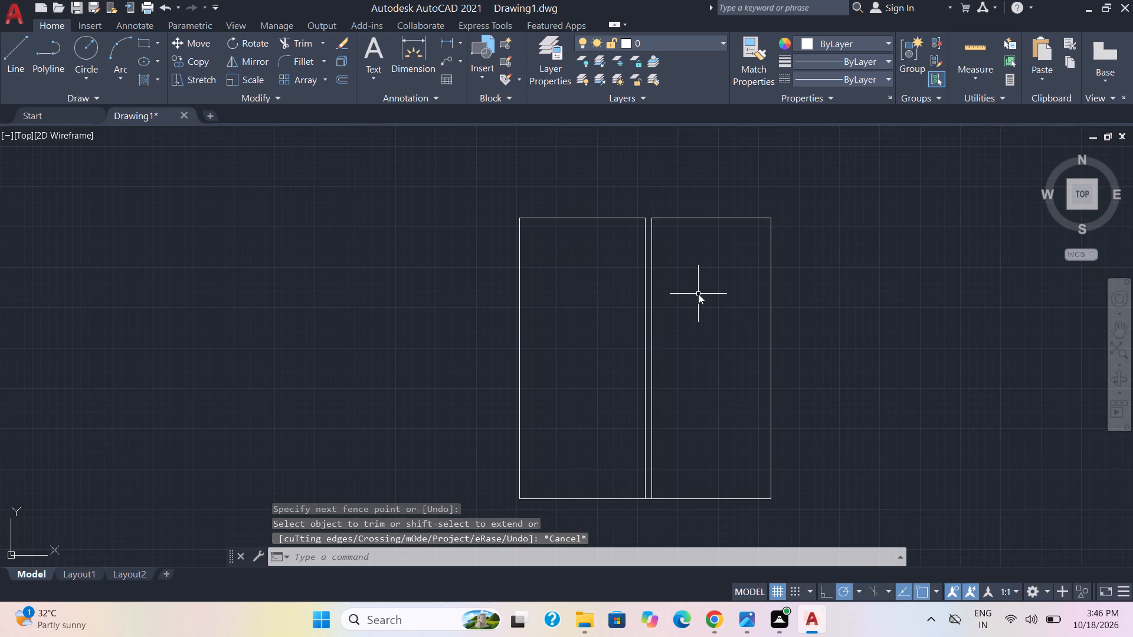
{"action": "key", "text": "Return"}
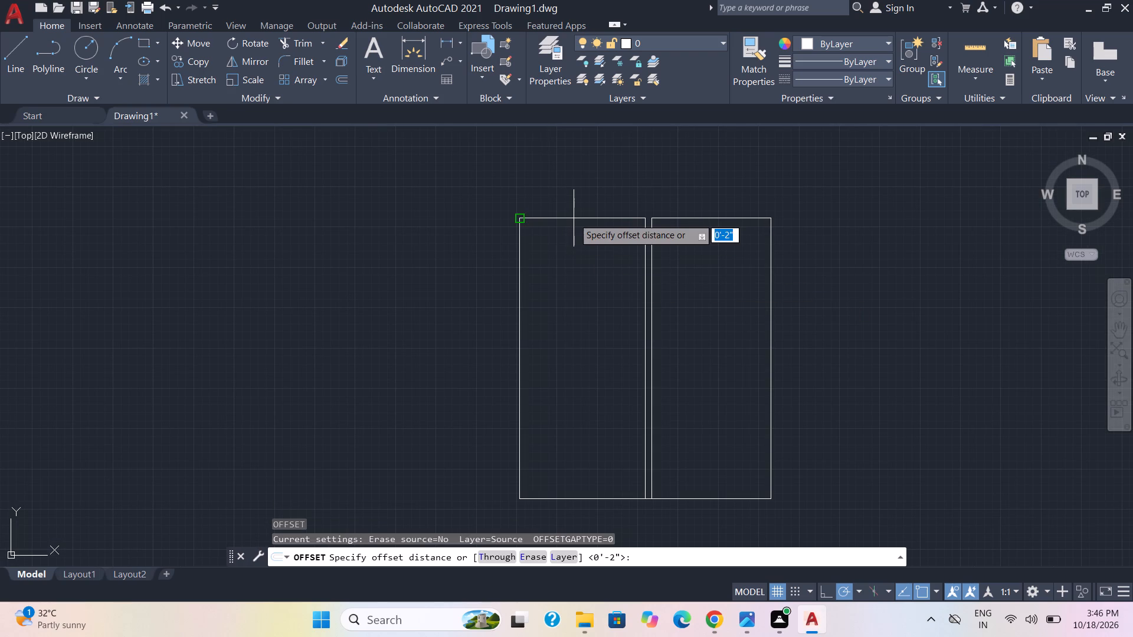
{"action": "type", "text": "10"}
{"action": "key", "text": "Return"}
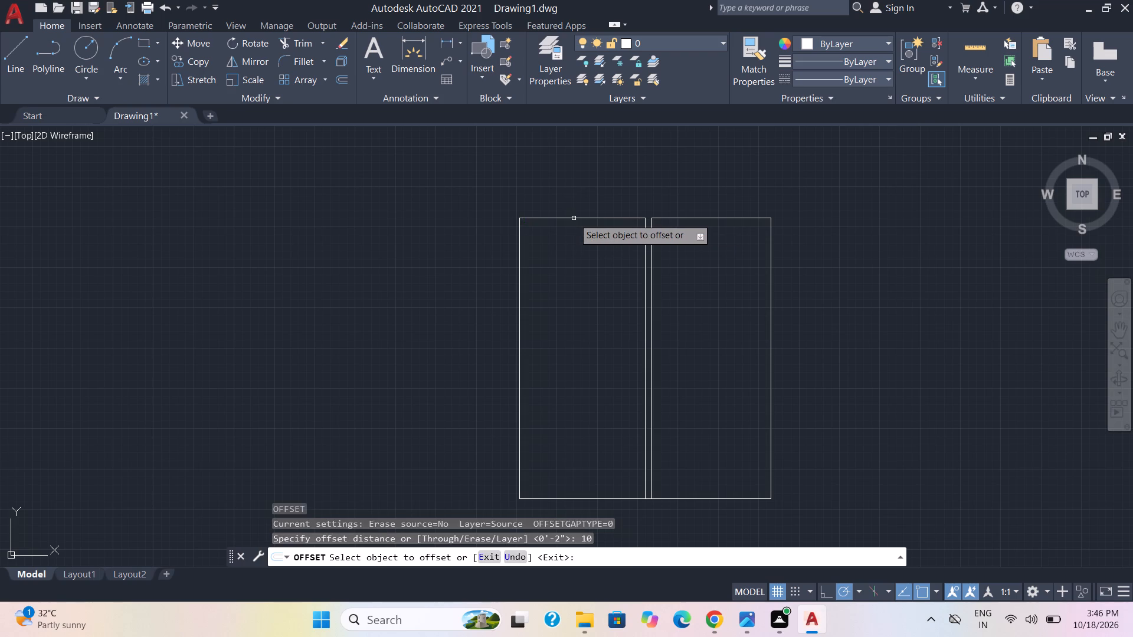
{"action": "left_click", "coordinate": [574, 218]}
{"action": "left_click", "coordinate": [574, 238]}
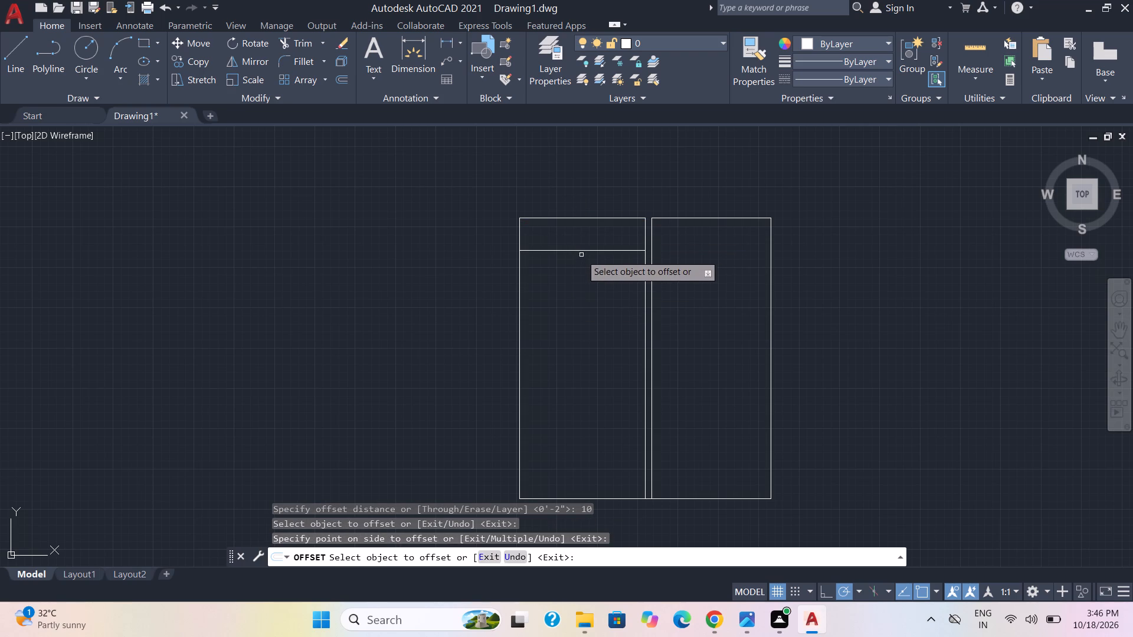
{"action": "left_click", "coordinate": [581, 251]}
{"action": "left_click", "coordinate": [588, 306]}
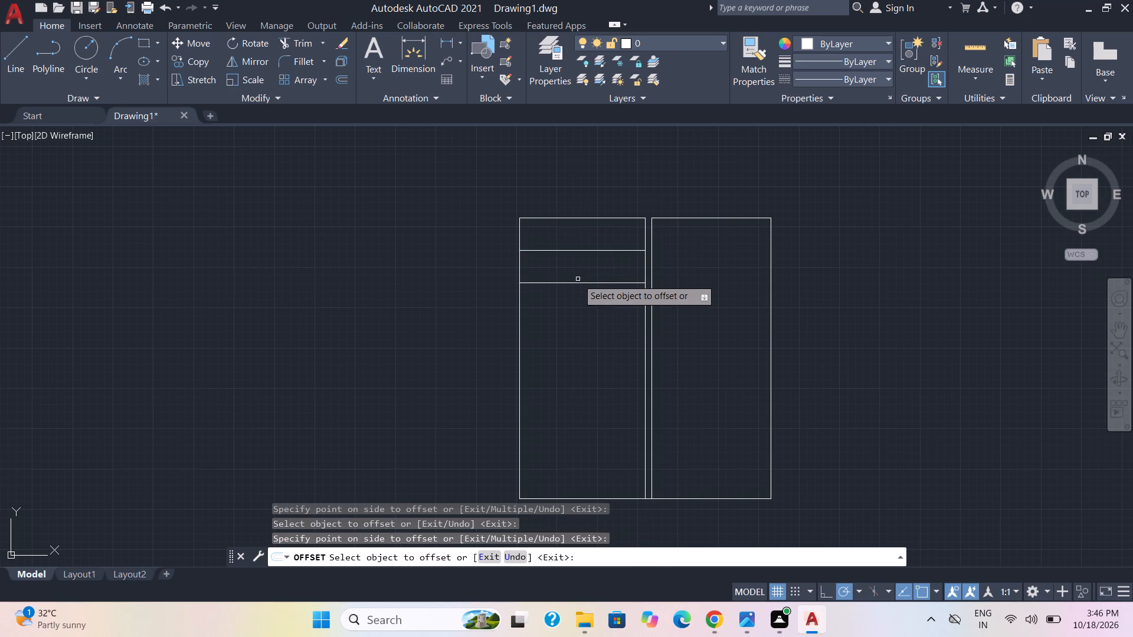
{"action": "left_click", "coordinate": [578, 282]}
{"action": "left_click", "coordinate": [576, 307]}
{"action": "left_click", "coordinate": [584, 316]}
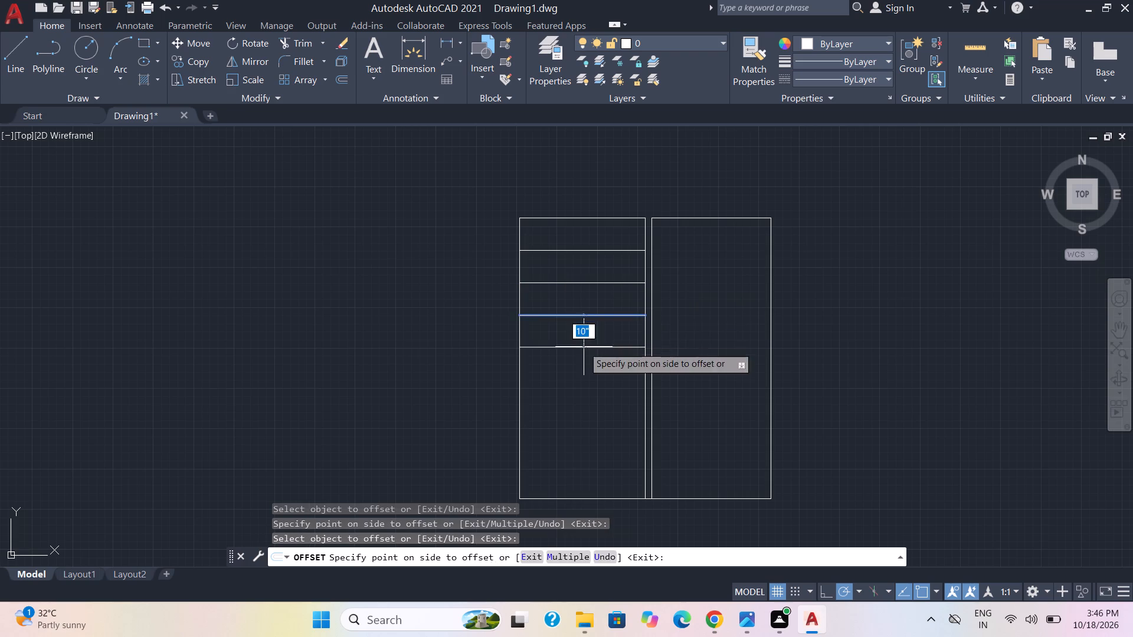
{"action": "left_click", "coordinate": [584, 347]}
{"action": "left_click", "coordinate": [587, 346]}
{"action": "left_click", "coordinate": [583, 369]}
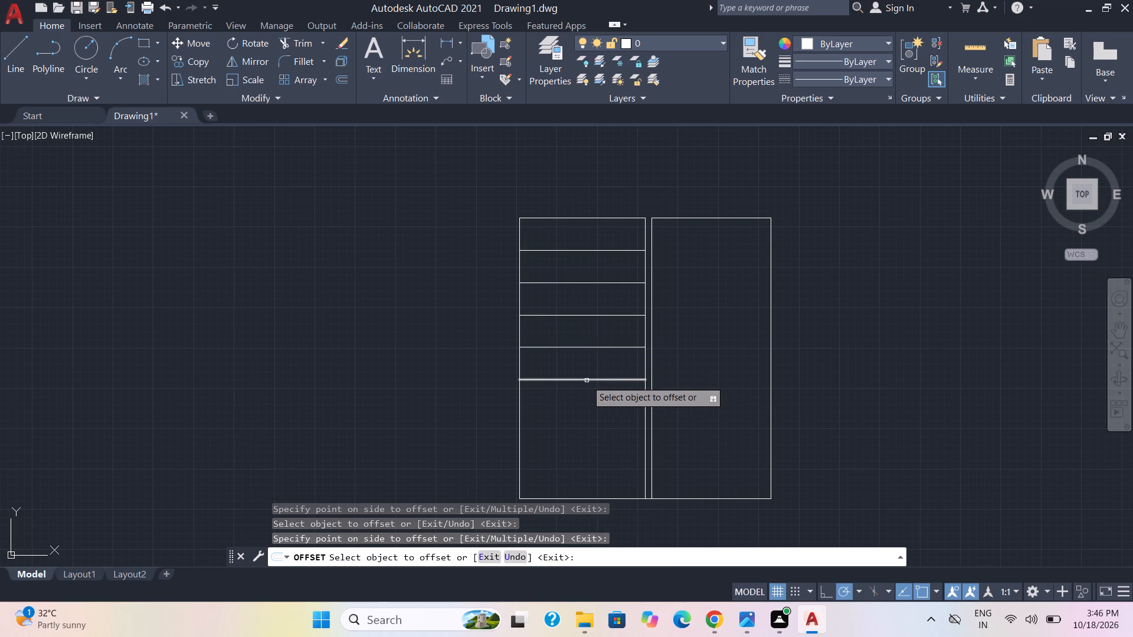
{"action": "left_click", "coordinate": [587, 380]}
{"action": "left_click", "coordinate": [587, 406]}
{"action": "left_click", "coordinate": [588, 414]}
{"action": "left_click", "coordinate": [583, 454]}
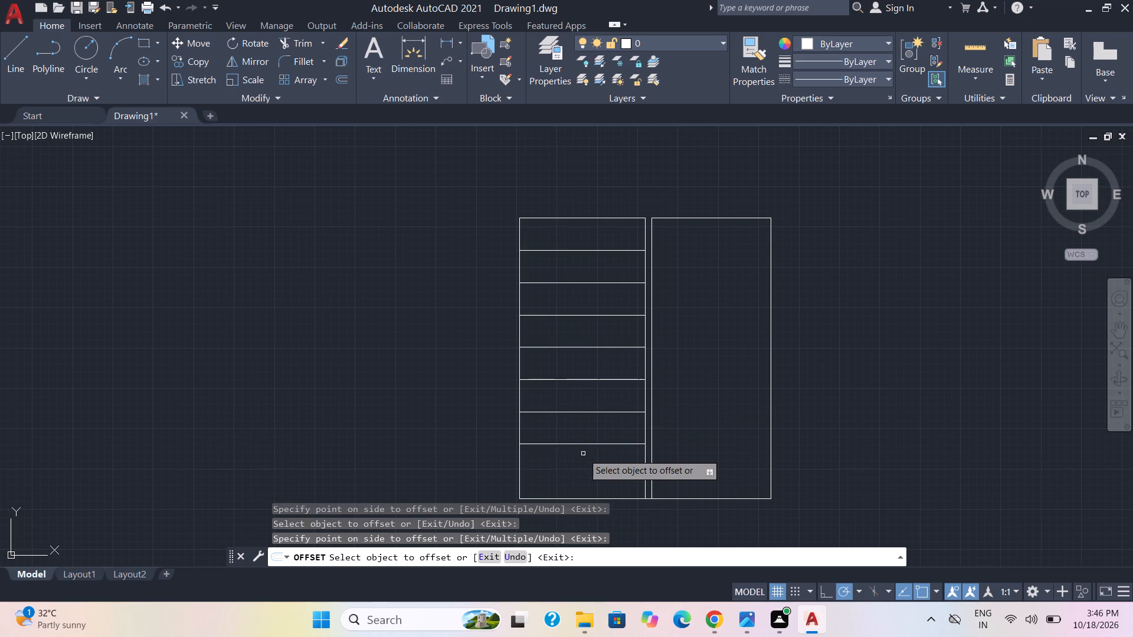
{"action": "left_click", "coordinate": [587, 444]}
{"action": "left_click", "coordinate": [590, 480]}
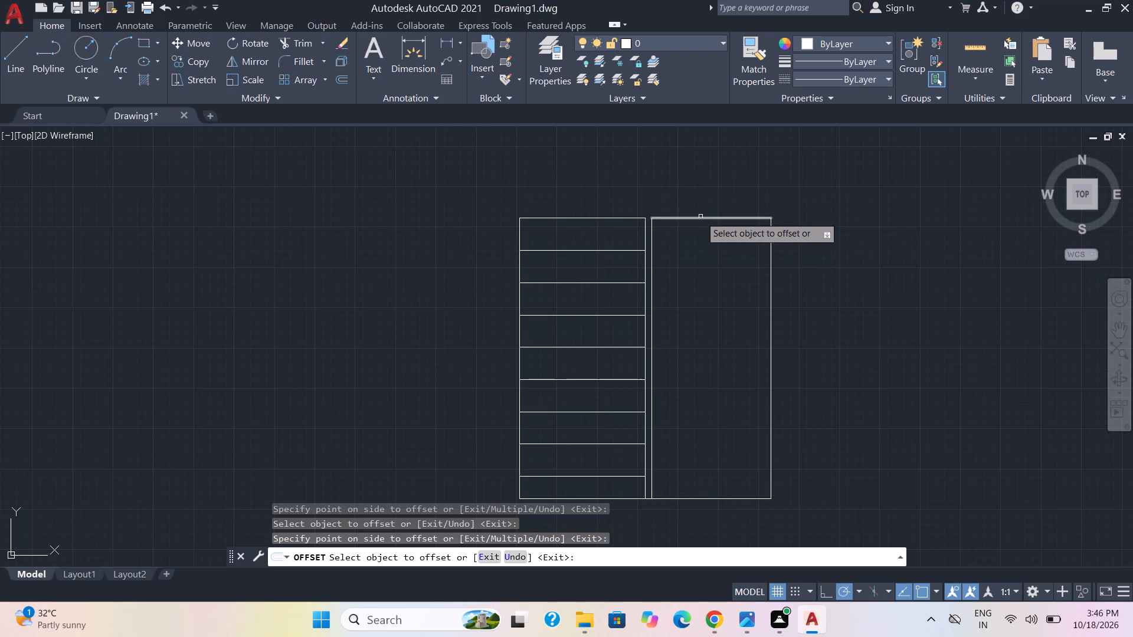
Offset the east bay's north edge southward at 10" spacing, eight times in succession, down to near the south edge.
{"action": "left_click", "coordinate": [700, 216]}
{"action": "left_click", "coordinate": [710, 254]}
{"action": "left_click", "coordinate": [716, 252]}
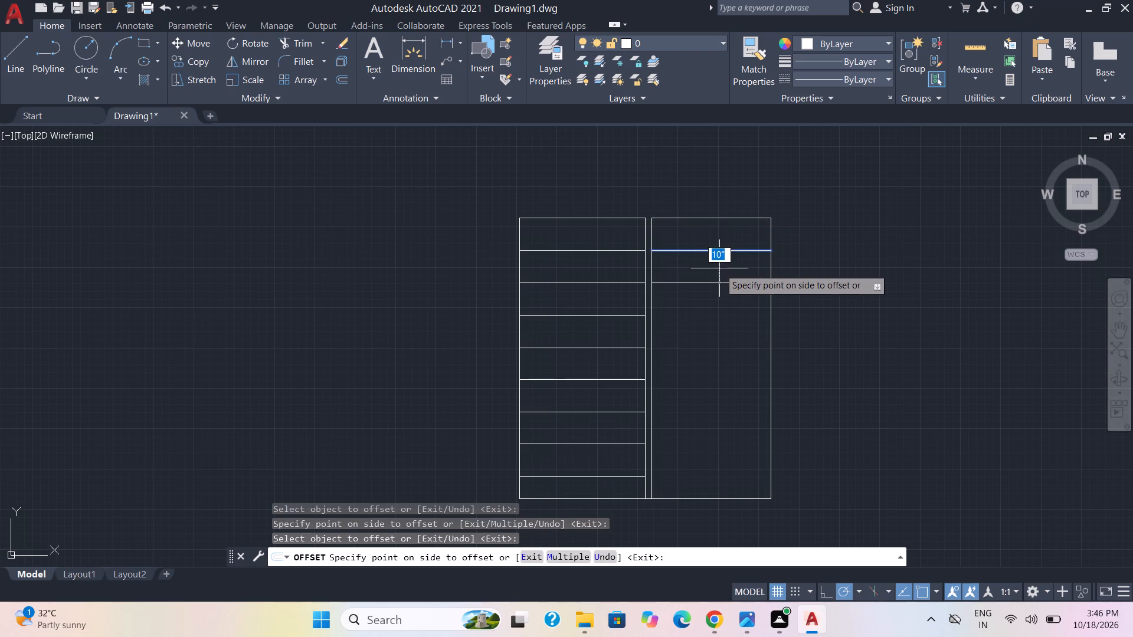
{"action": "left_click", "coordinate": [722, 297]}
{"action": "left_click", "coordinate": [714, 314]}
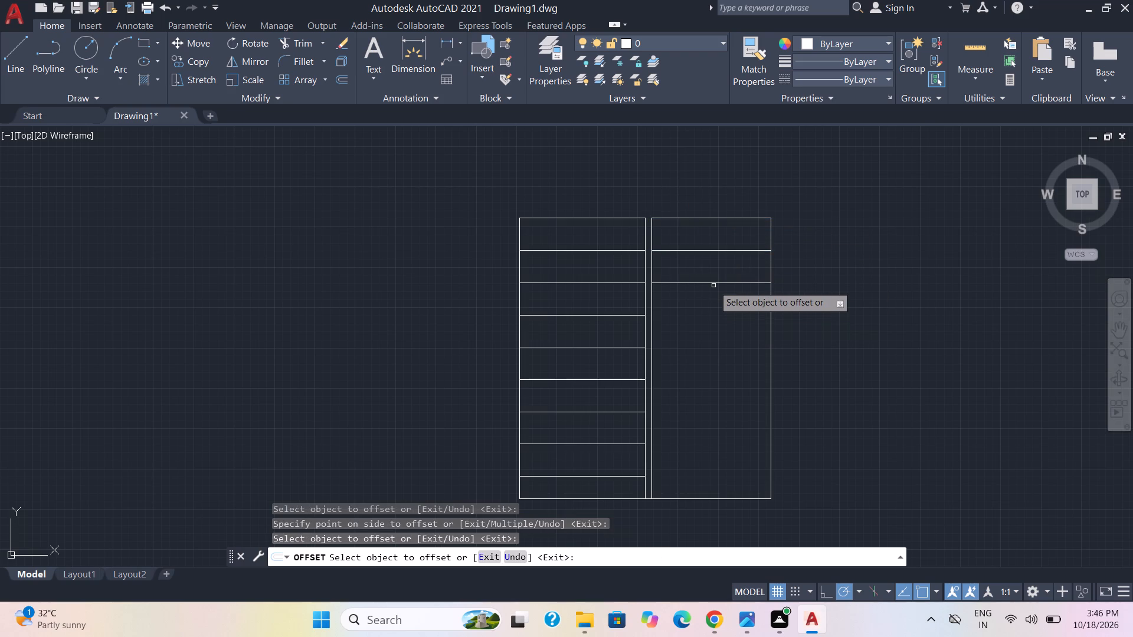
{"action": "left_click", "coordinate": [715, 284]}
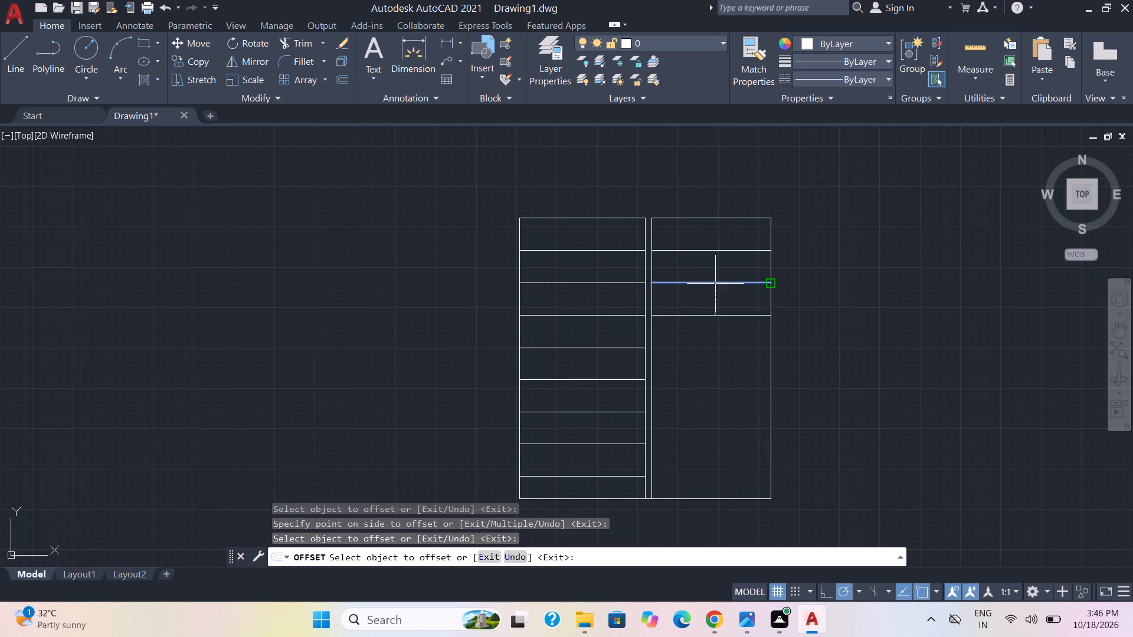
{"action": "left_click", "coordinate": [711, 316]}
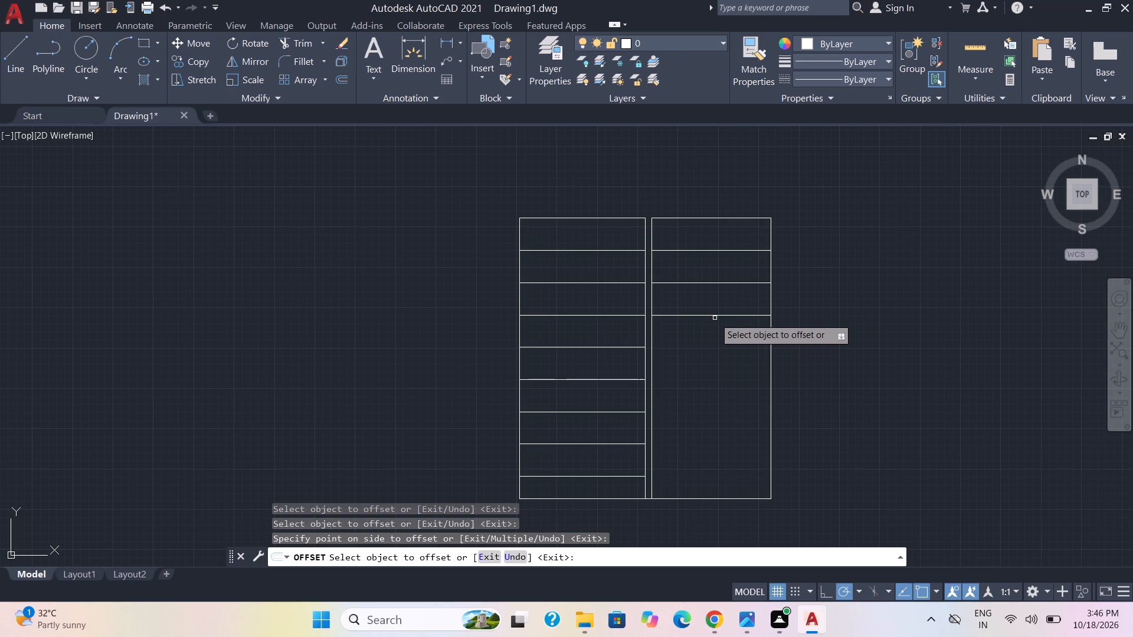
{"action": "left_click", "coordinate": [715, 318]}
{"action": "left_click", "coordinate": [715, 315]}
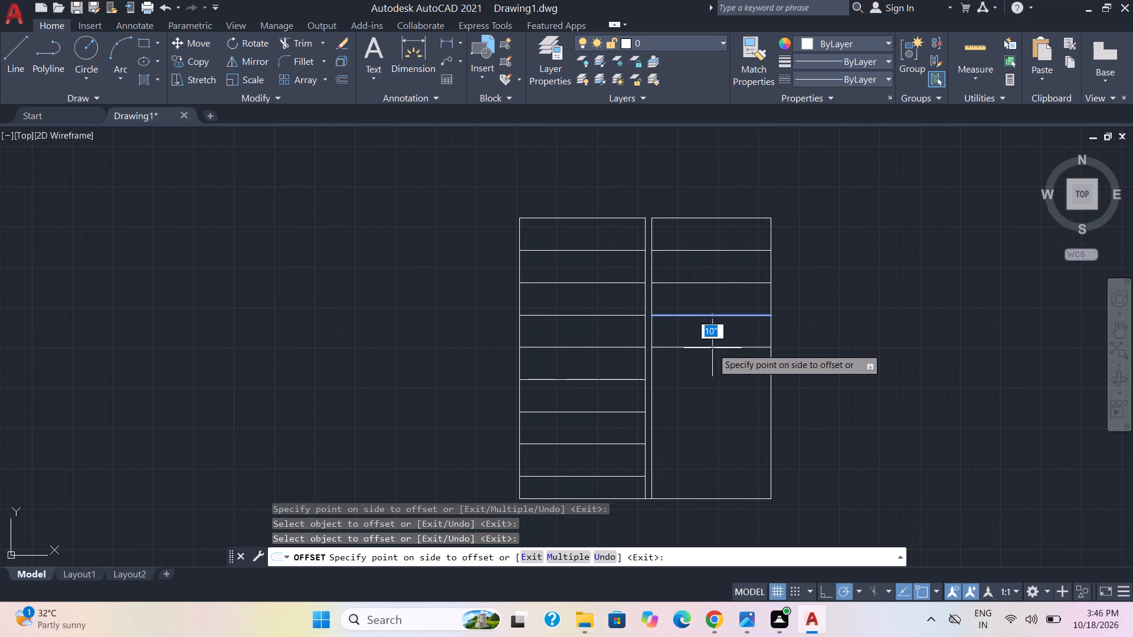
{"action": "left_click", "coordinate": [712, 348]}
{"action": "left_click", "coordinate": [716, 344]}
{"action": "left_click", "coordinate": [716, 348]}
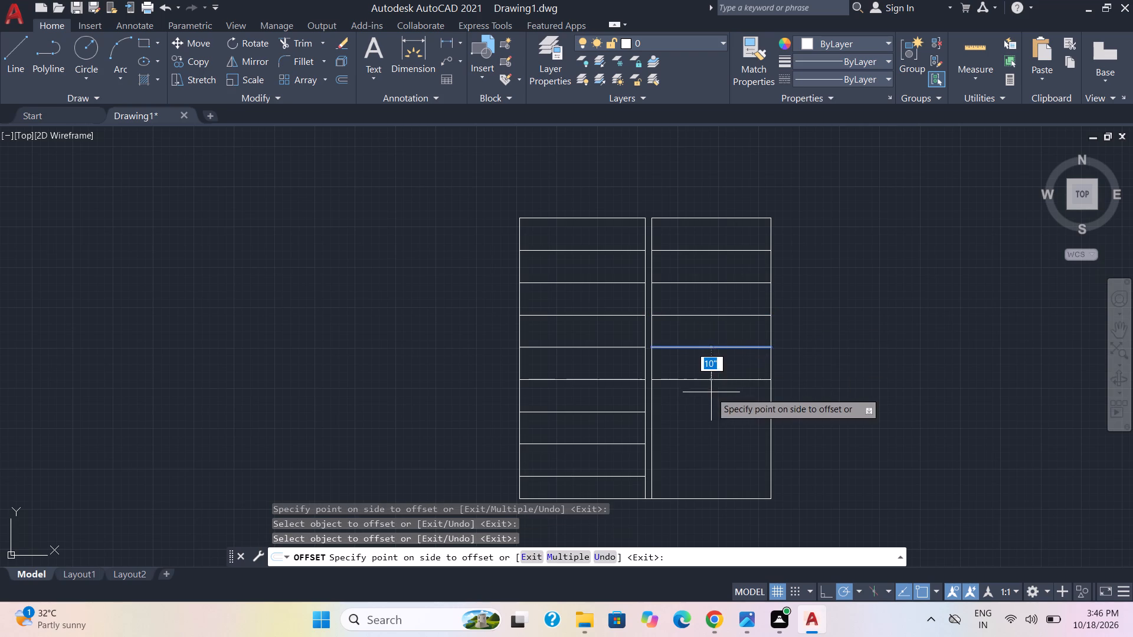
{"action": "left_click", "coordinate": [720, 378]}
{"action": "left_click", "coordinate": [720, 377]}
{"action": "left_click", "coordinate": [722, 379]}
{"action": "left_click", "coordinate": [718, 416]}
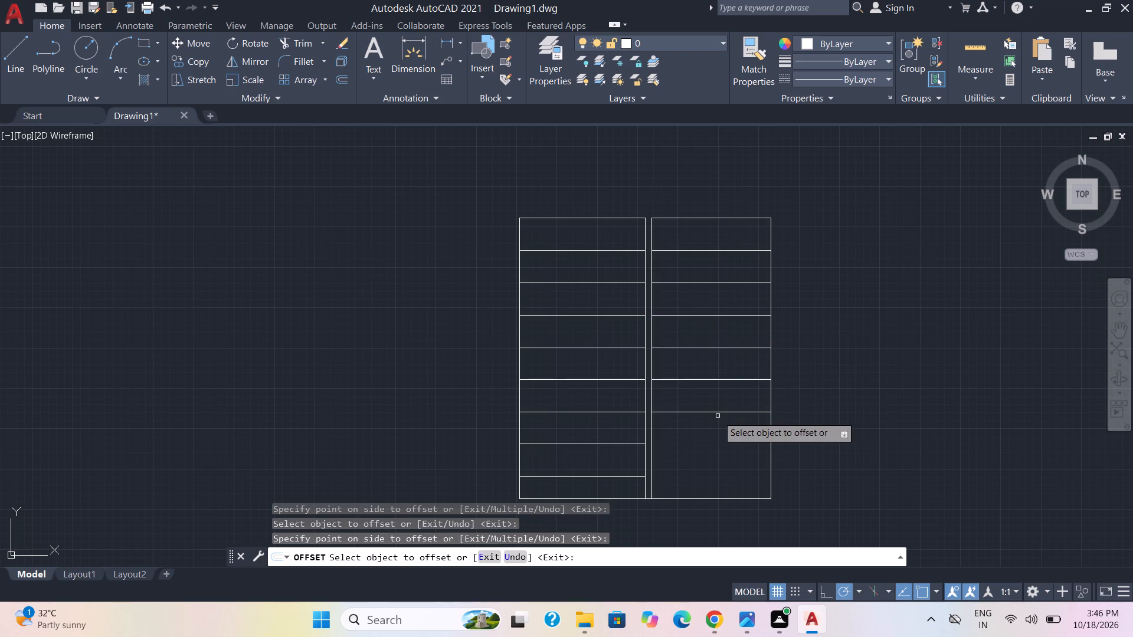
{"action": "left_click", "coordinate": [721, 414]}
{"action": "left_click", "coordinate": [715, 442]}
{"action": "left_click", "coordinate": [717, 445]}
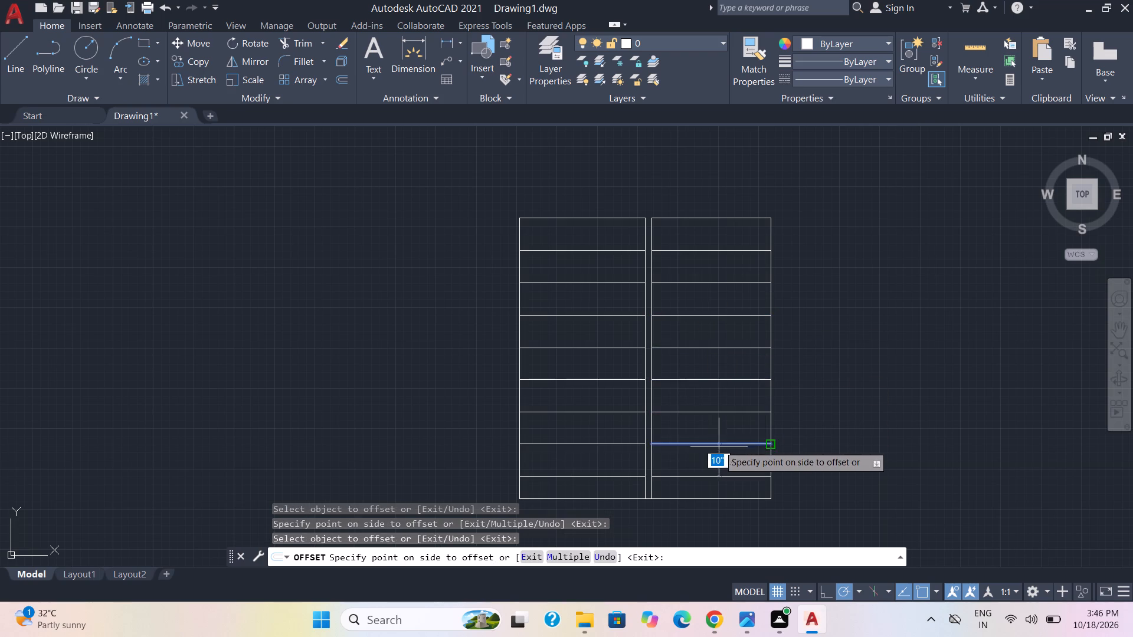
{"action": "left_click", "coordinate": [719, 477]}
{"action": "left_click", "coordinate": [798, 492]}
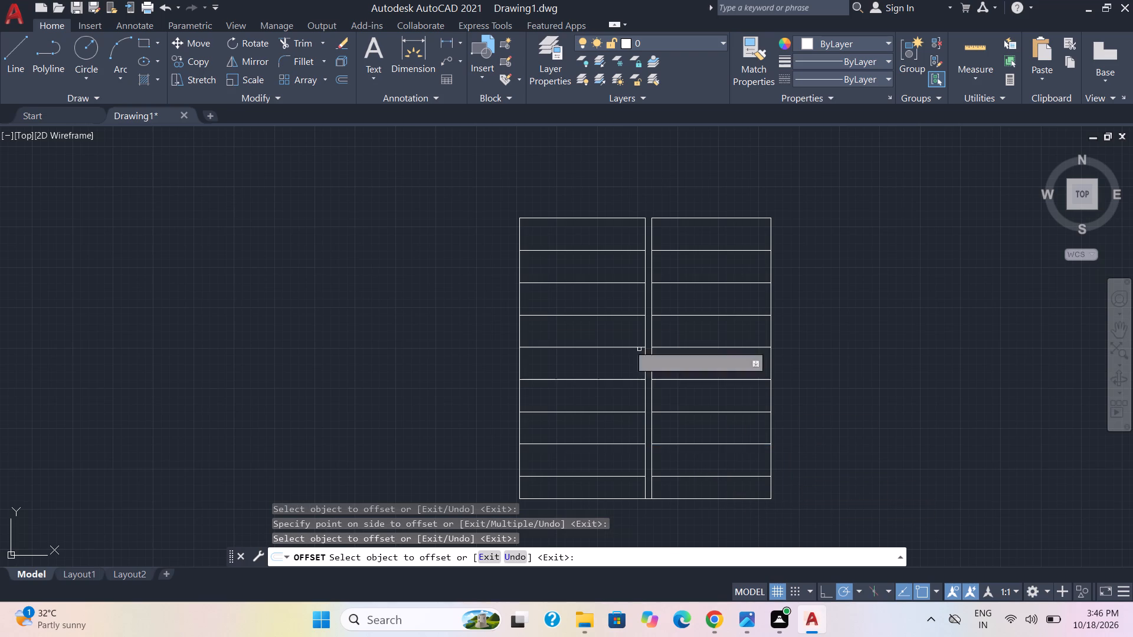
{"action": "key", "text": "Escape"}
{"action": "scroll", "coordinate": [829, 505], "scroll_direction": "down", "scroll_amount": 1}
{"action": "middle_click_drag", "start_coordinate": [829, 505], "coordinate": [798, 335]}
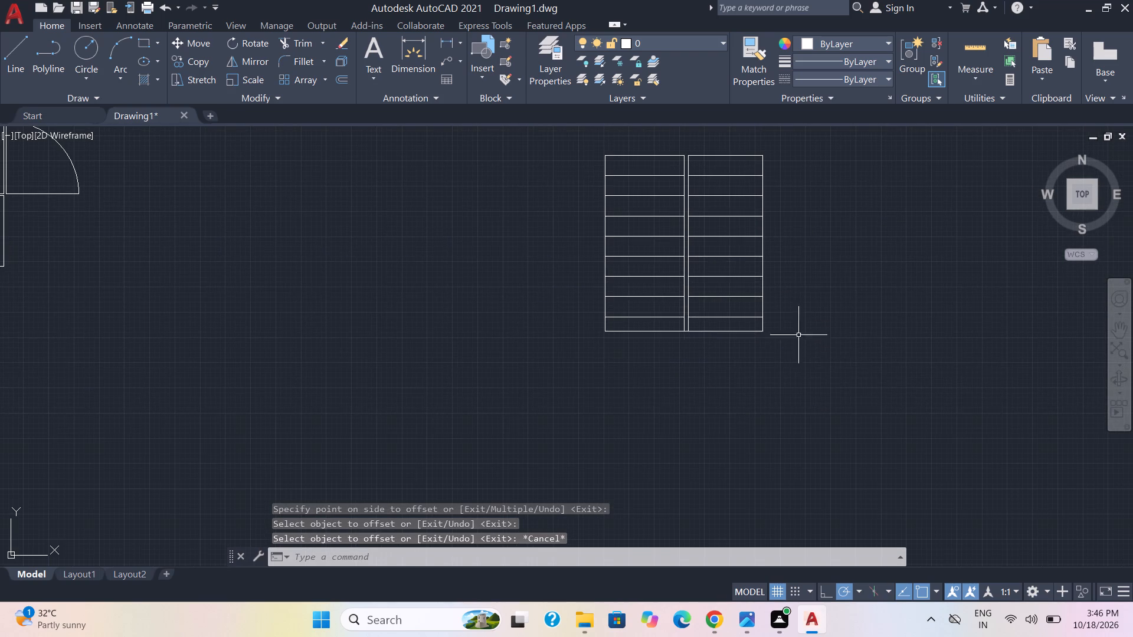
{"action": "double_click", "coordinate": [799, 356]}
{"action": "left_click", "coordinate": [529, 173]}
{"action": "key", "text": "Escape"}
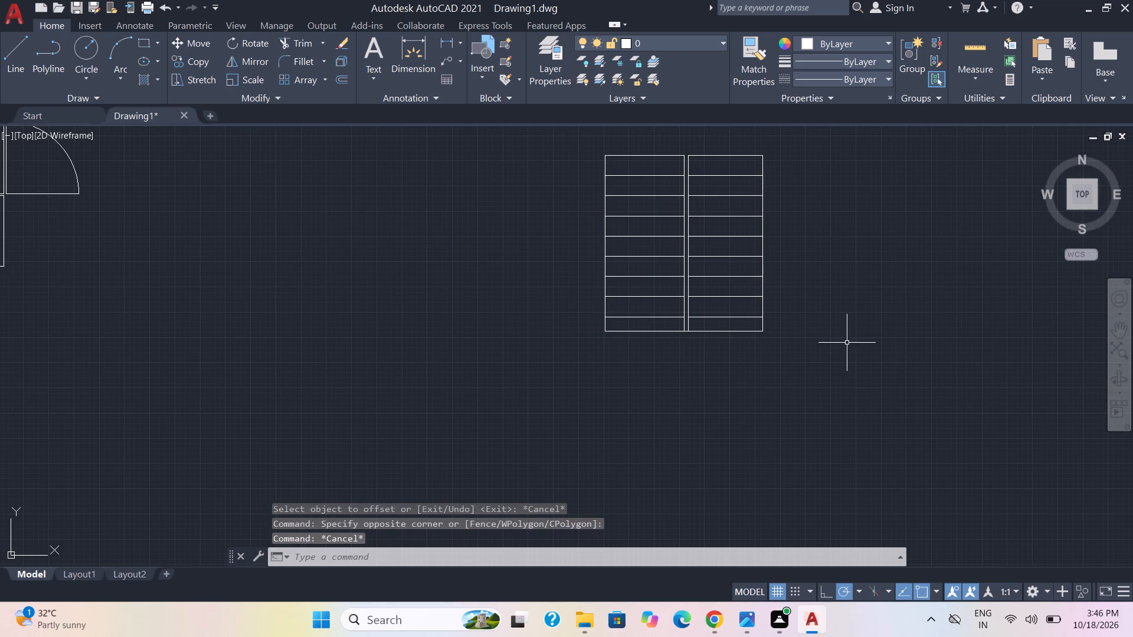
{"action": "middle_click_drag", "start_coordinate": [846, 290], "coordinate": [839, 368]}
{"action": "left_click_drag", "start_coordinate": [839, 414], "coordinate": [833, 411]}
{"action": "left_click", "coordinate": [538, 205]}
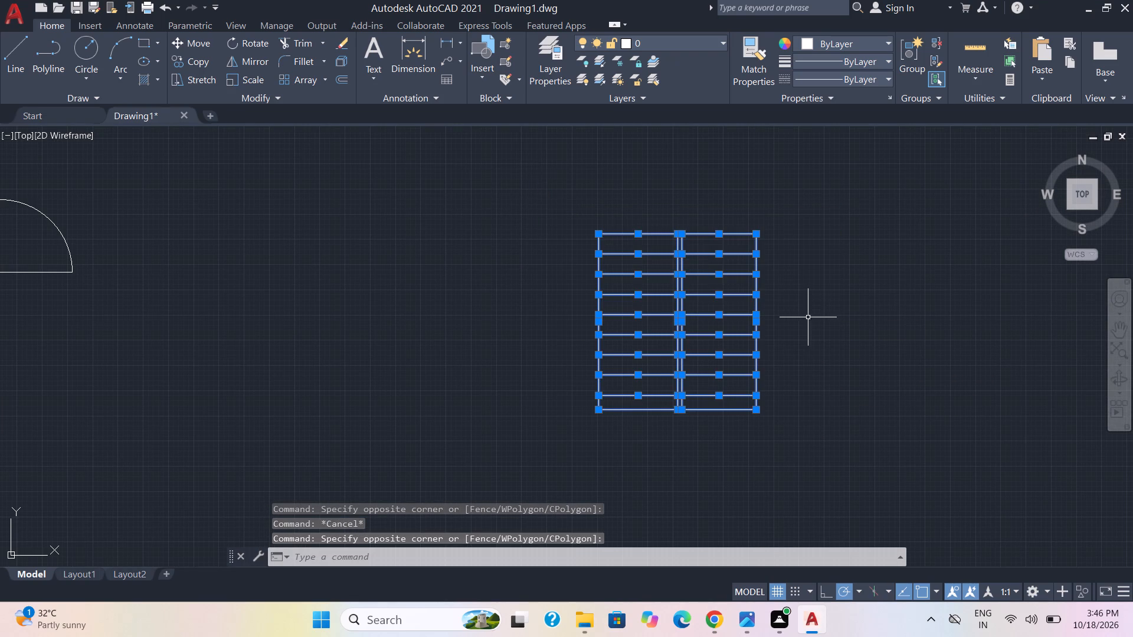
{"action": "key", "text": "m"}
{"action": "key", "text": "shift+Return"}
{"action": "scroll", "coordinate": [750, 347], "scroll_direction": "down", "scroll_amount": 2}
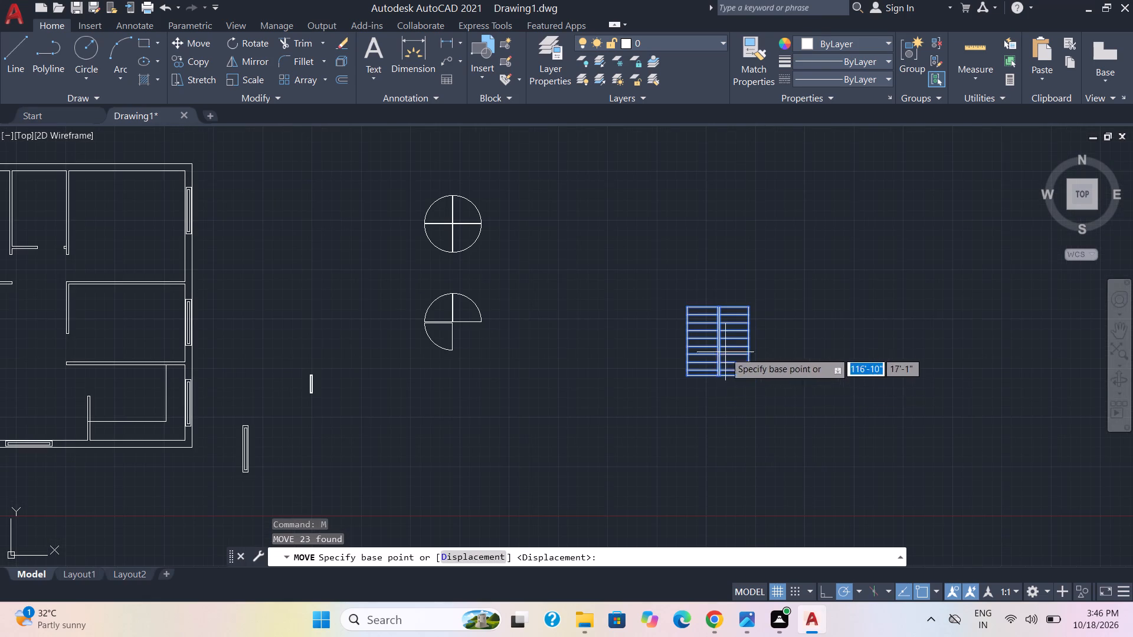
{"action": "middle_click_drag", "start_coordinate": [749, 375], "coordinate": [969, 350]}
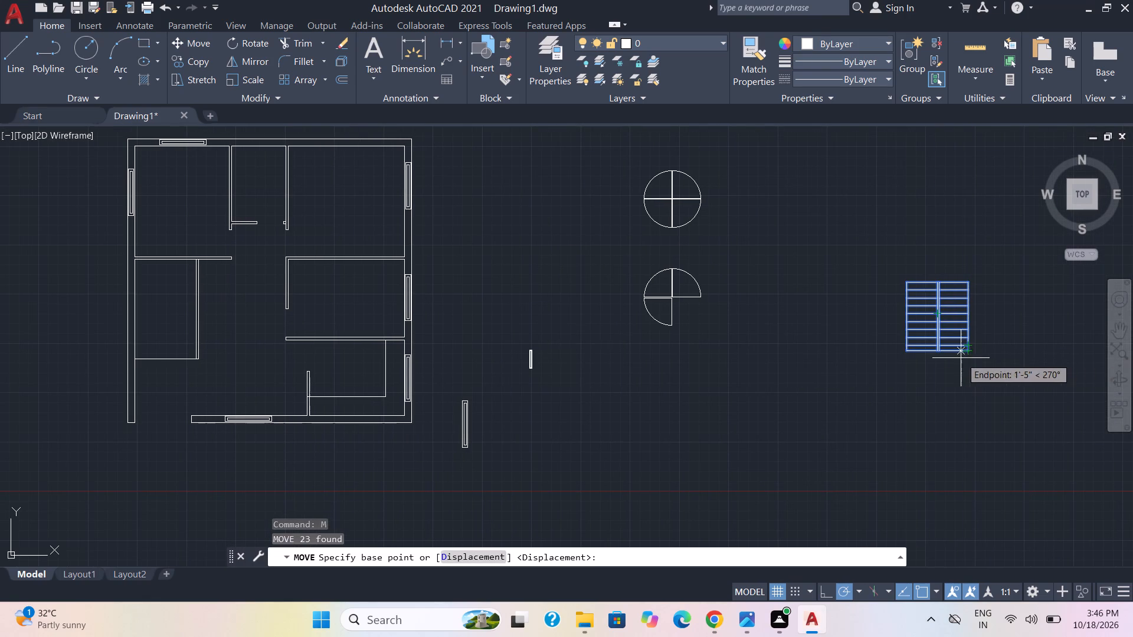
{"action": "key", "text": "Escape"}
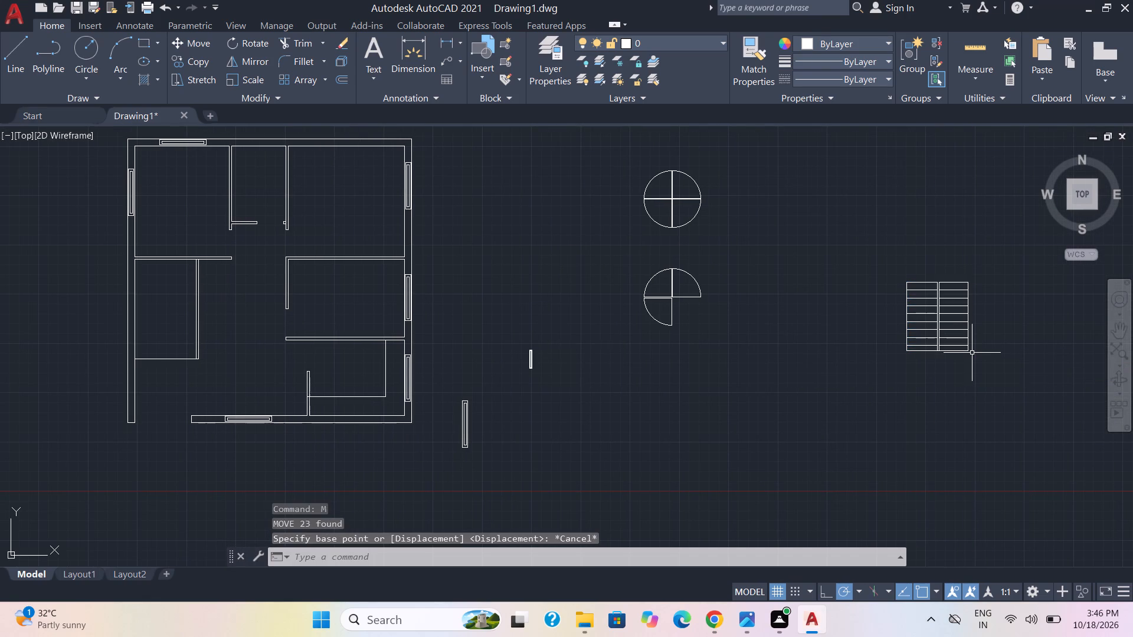
Copy the whole two-bay stair piece by its southeast corner into the walled space on the plan's west side, against its inner southeast corner.
{"action": "left_click_drag", "start_coordinate": [1010, 380], "coordinate": [1000, 366]}
{"action": "left_click", "coordinate": [886, 231]}
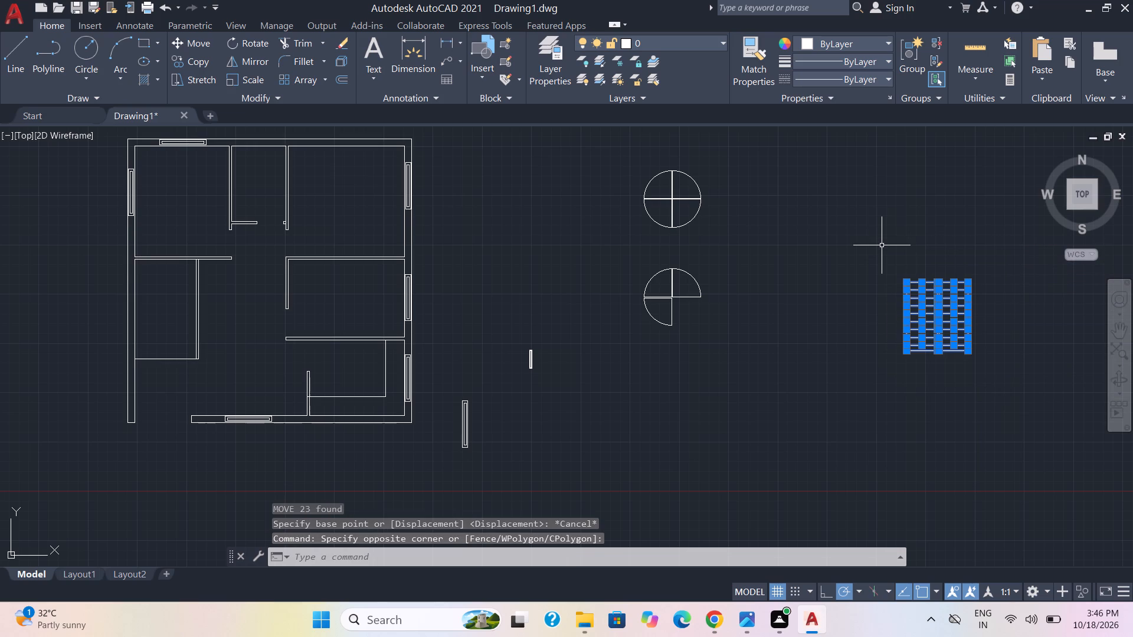
{"action": "key", "text": "c"}
{"action": "key", "text": "o"}
{"action": "key", "text": "Return"}
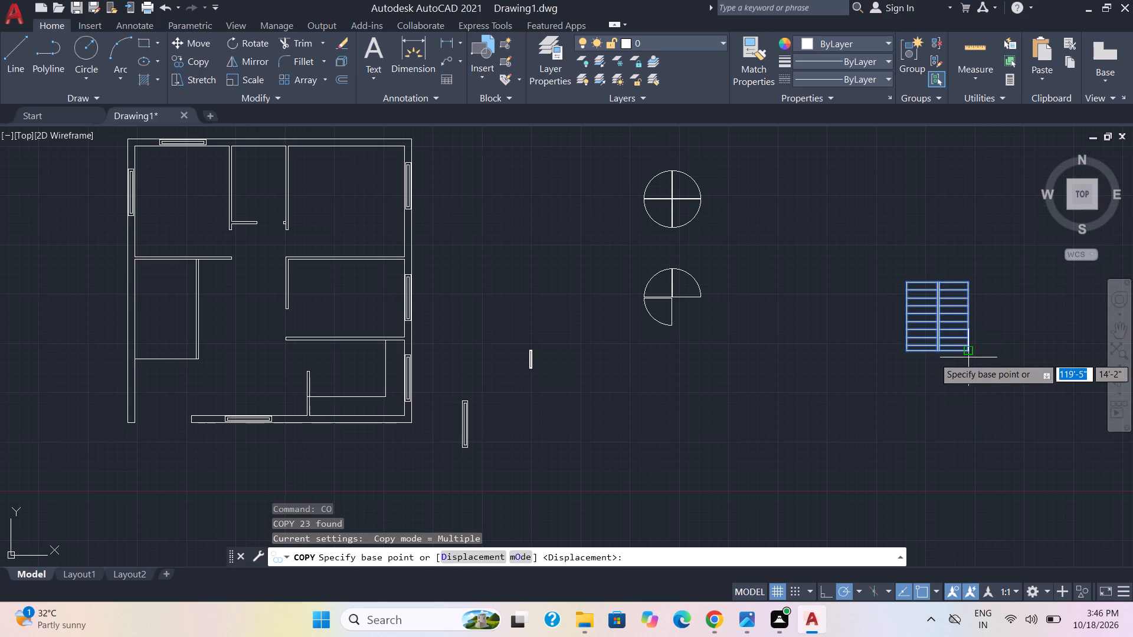
{"action": "left_click", "coordinate": [967, 357]}
{"action": "scroll", "coordinate": [197, 358], "scroll_direction": "up", "scroll_amount": 2}
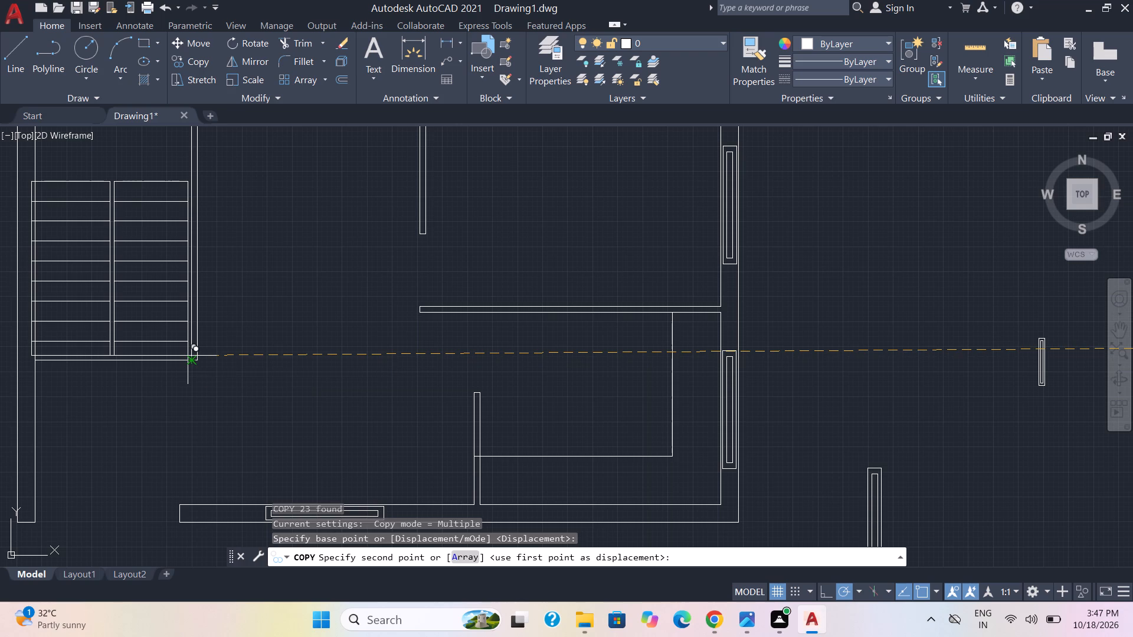
{"action": "scroll", "coordinate": [184, 339], "scroll_direction": "up", "scroll_amount": 1}
{"action": "middle_click_drag", "start_coordinate": [184, 339], "coordinate": [321, 335]}
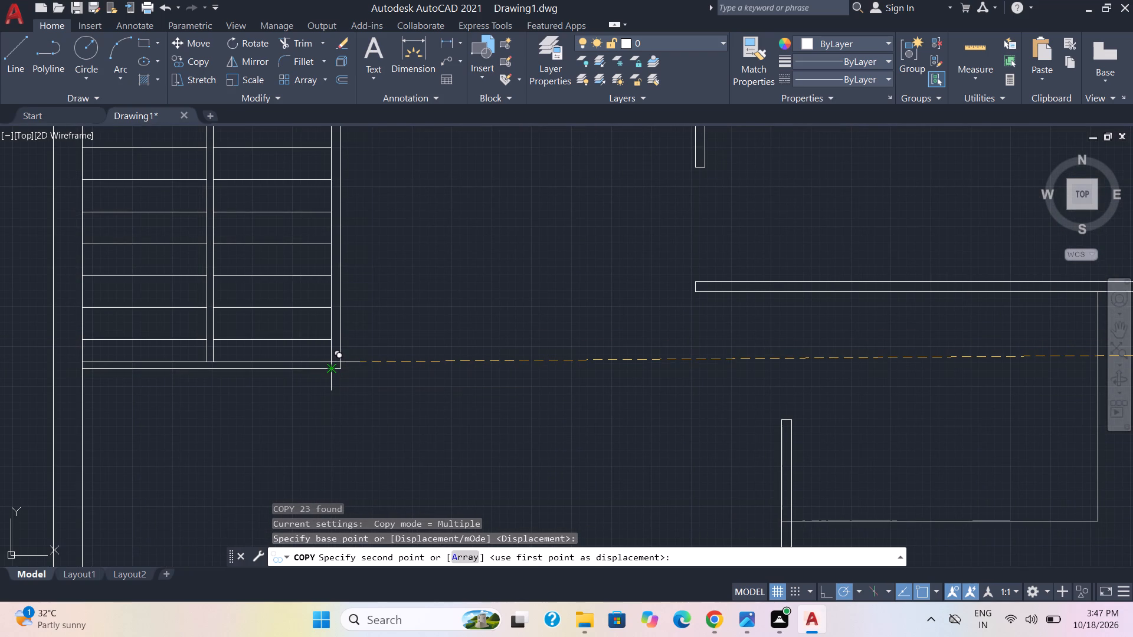
{"action": "left_click", "coordinate": [332, 366]}
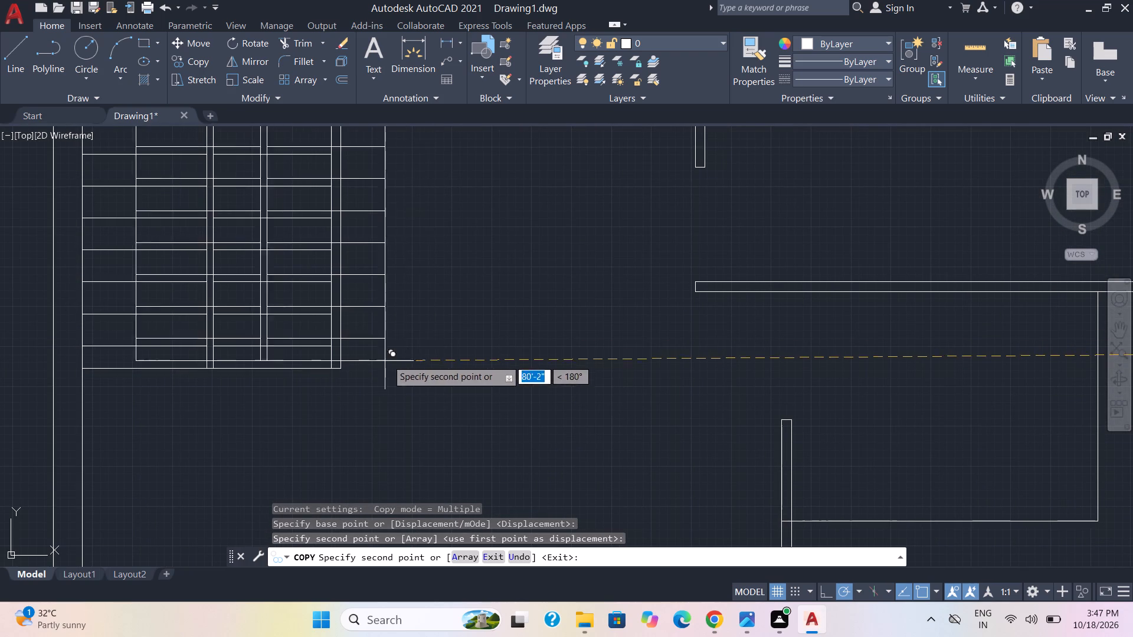
{"action": "scroll", "coordinate": [1132, 407], "scroll_direction": "down", "scroll_amount": 2}
{"action": "middle_click_drag", "start_coordinate": [1003, 418], "coordinate": [397, 398]}
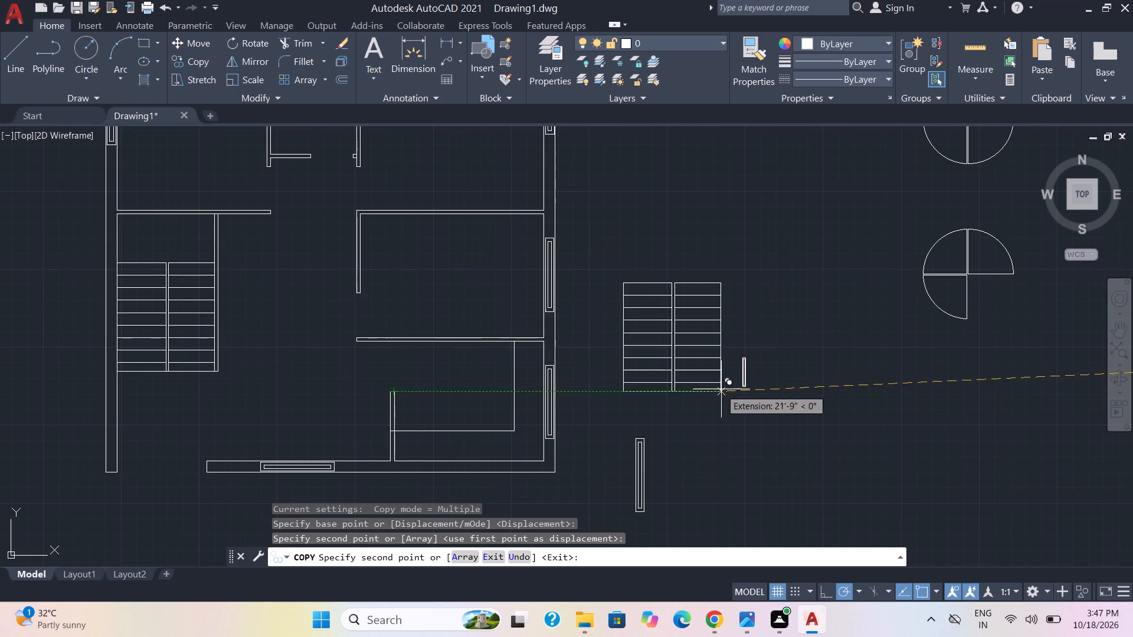
{"action": "key", "text": "Escape"}
Draw a small rectangle about 3" wide against the inner face of the west wall at its south end, beside the opening.
{"action": "scroll", "coordinate": [984, 390], "scroll_direction": "down", "scroll_amount": 1}
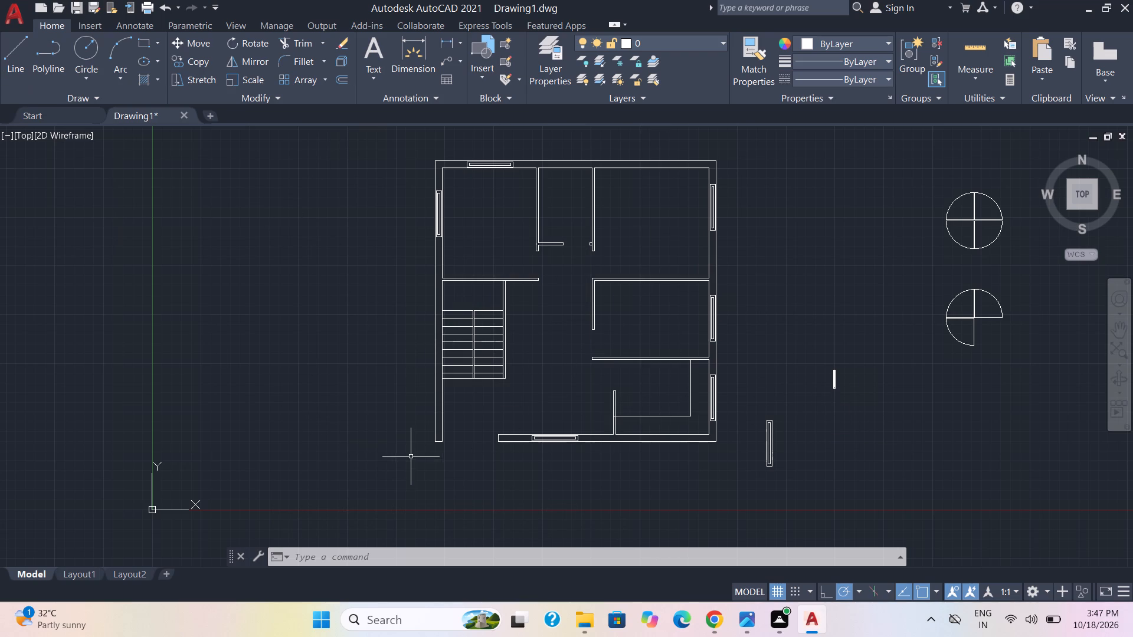
{"action": "scroll", "coordinate": [413, 465], "scroll_direction": "up", "scroll_amount": 2}
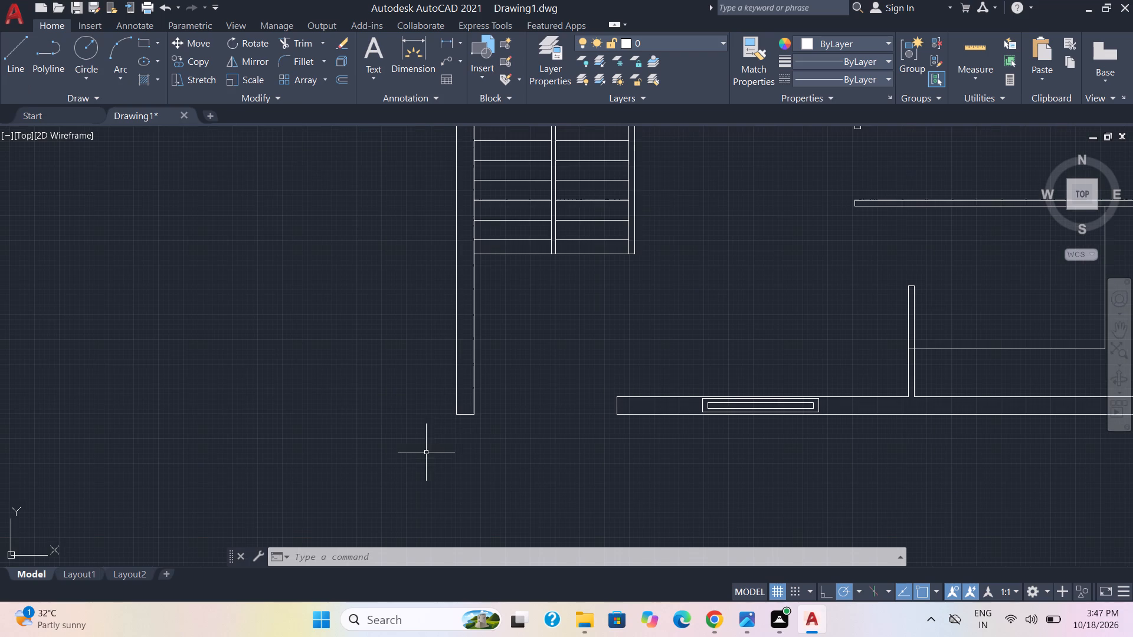
{"action": "left_click", "coordinate": [0, 43]}
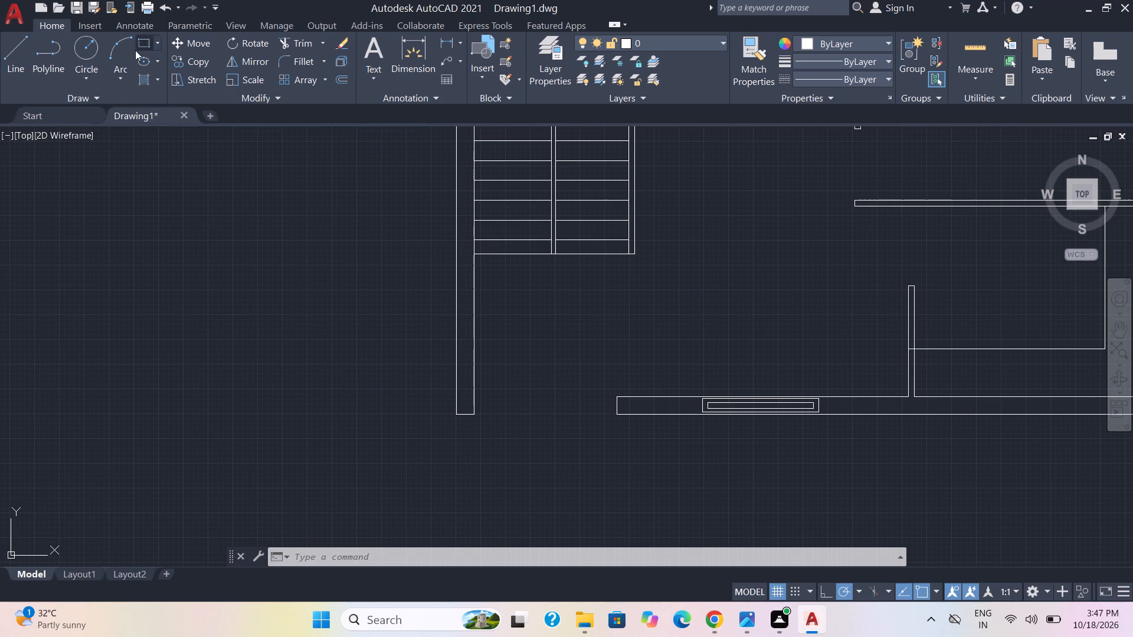
{"action": "left_click", "coordinate": [144, 46]}
{"action": "scroll", "coordinate": [500, 416], "scroll_direction": "up", "scroll_amount": 1}
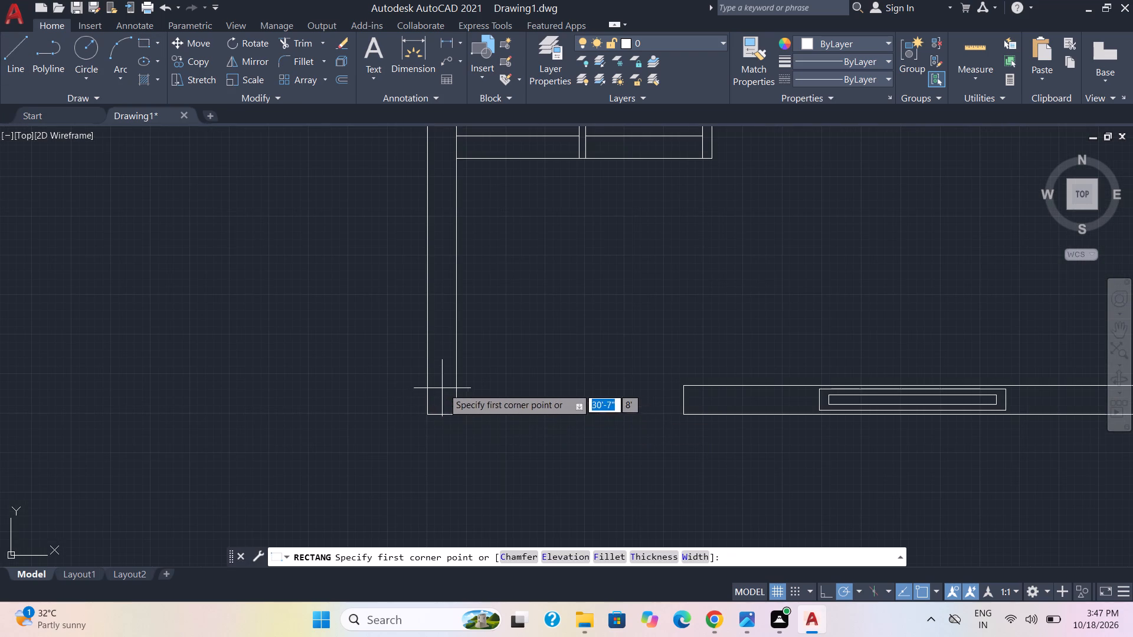
{"action": "left_click", "coordinate": [459, 395]}
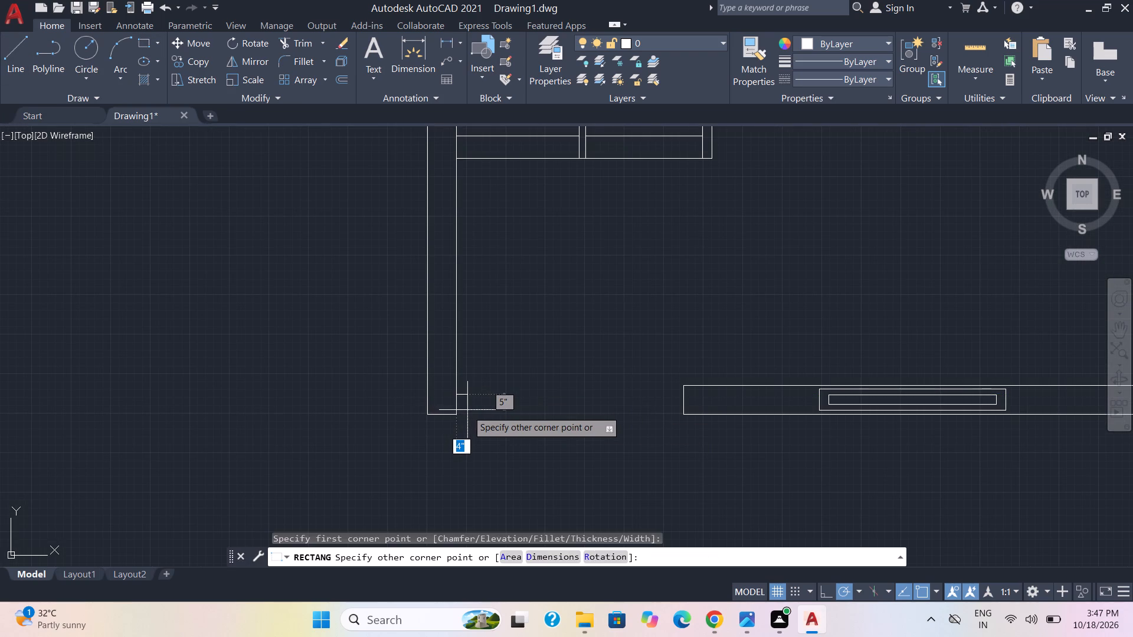
{"action": "left_click", "coordinate": [461, 415]}
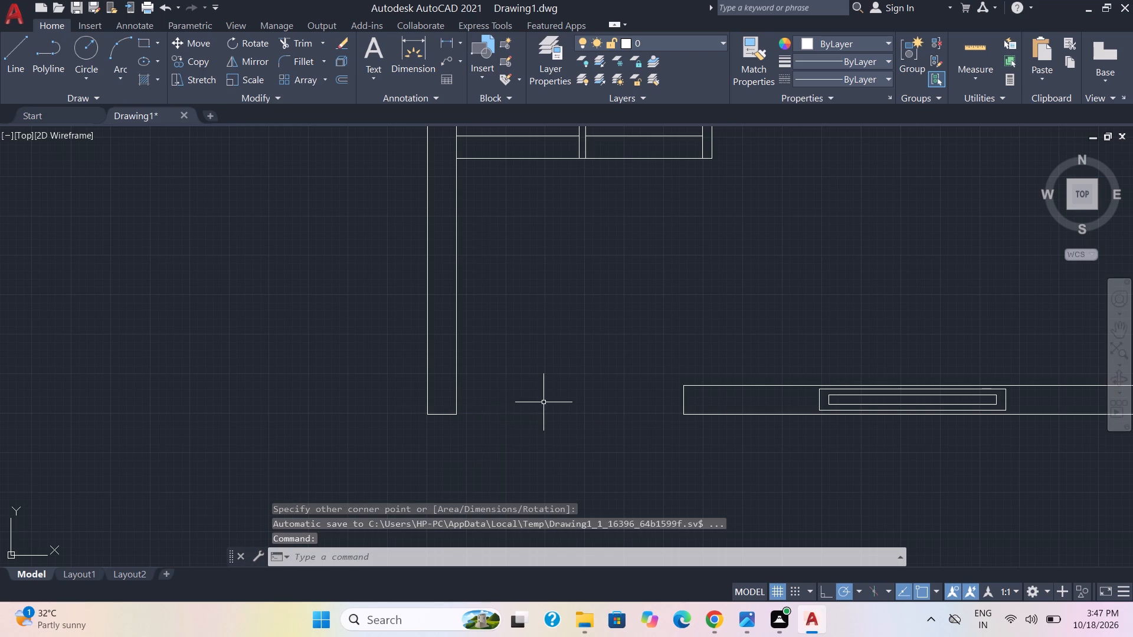
{"action": "left_click", "coordinate": [146, 41]}
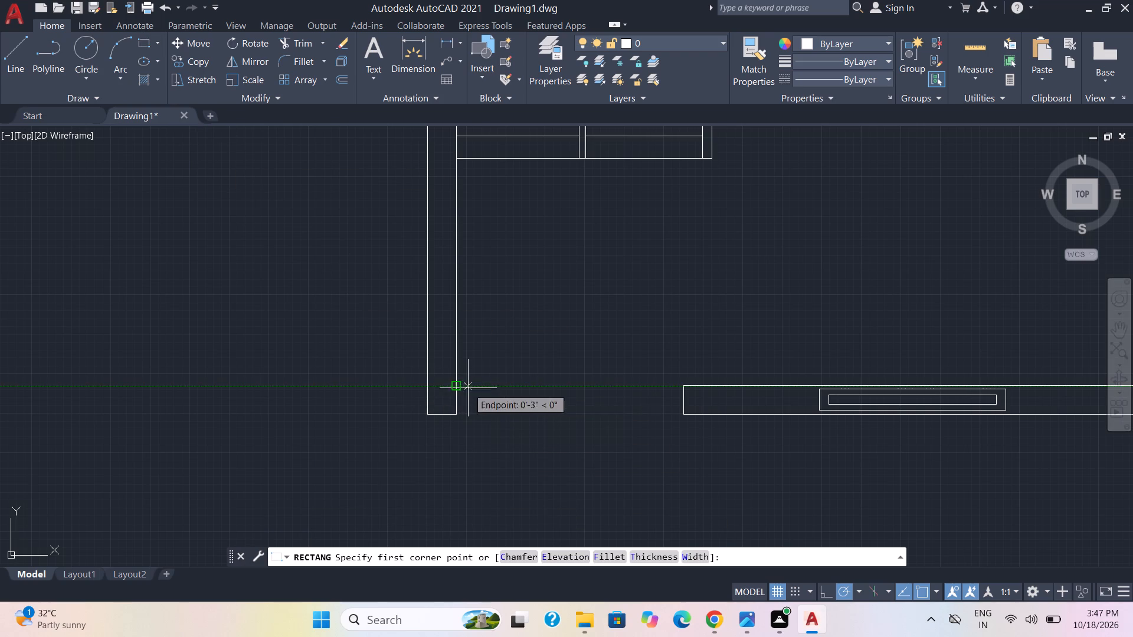
{"action": "scroll", "coordinate": [453, 416], "scroll_direction": "up", "scroll_amount": 2}
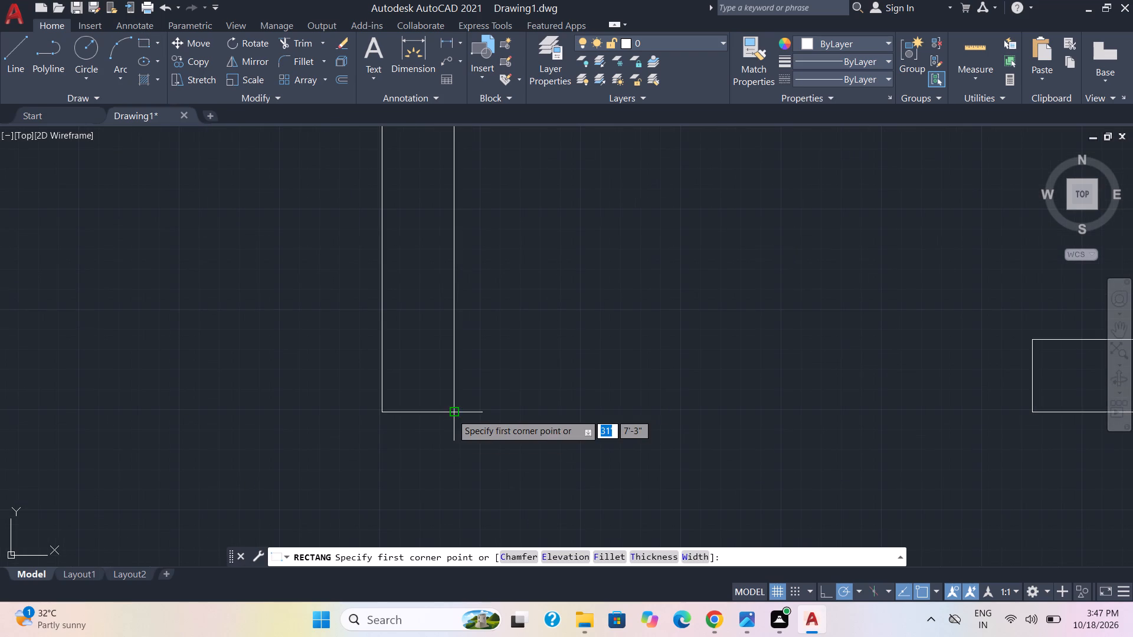
{"action": "left_click", "coordinate": [452, 414]}
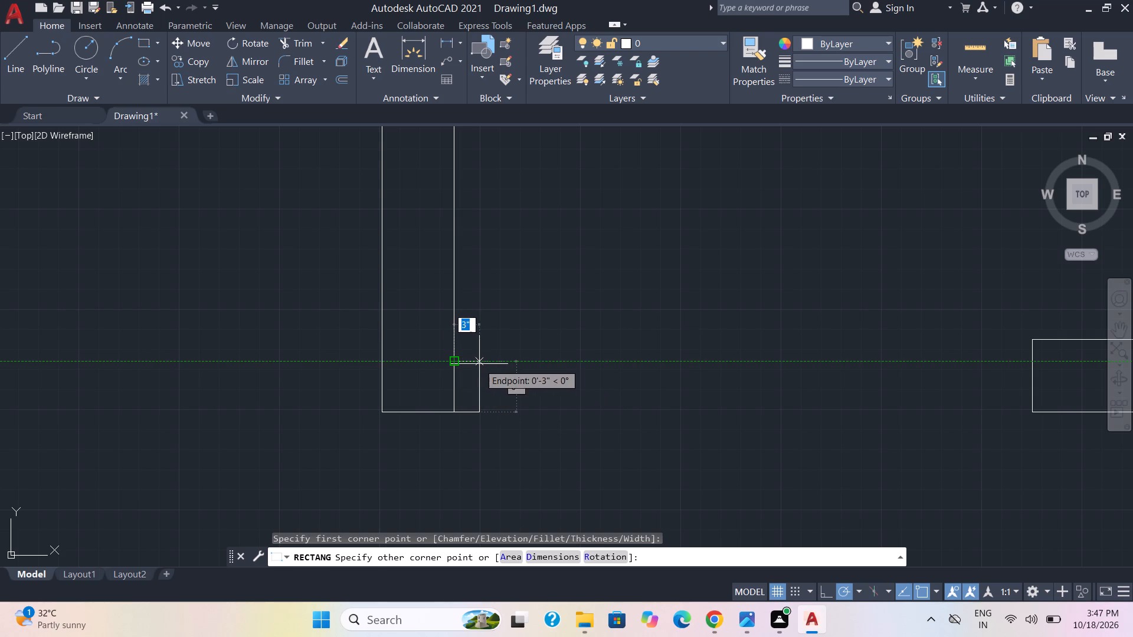
{"action": "left_click", "coordinate": [479, 364]}
Copy the small rectangle by its southeast corner across the south opening, against the west end of the south wall.
{"action": "scroll", "coordinate": [755, 426], "scroll_direction": "down", "scroll_amount": 1}
{"action": "middle_click_drag", "start_coordinate": [743, 377], "coordinate": [588, 436]}
{"action": "scroll", "coordinate": [694, 384], "scroll_direction": "down", "scroll_amount": 2}
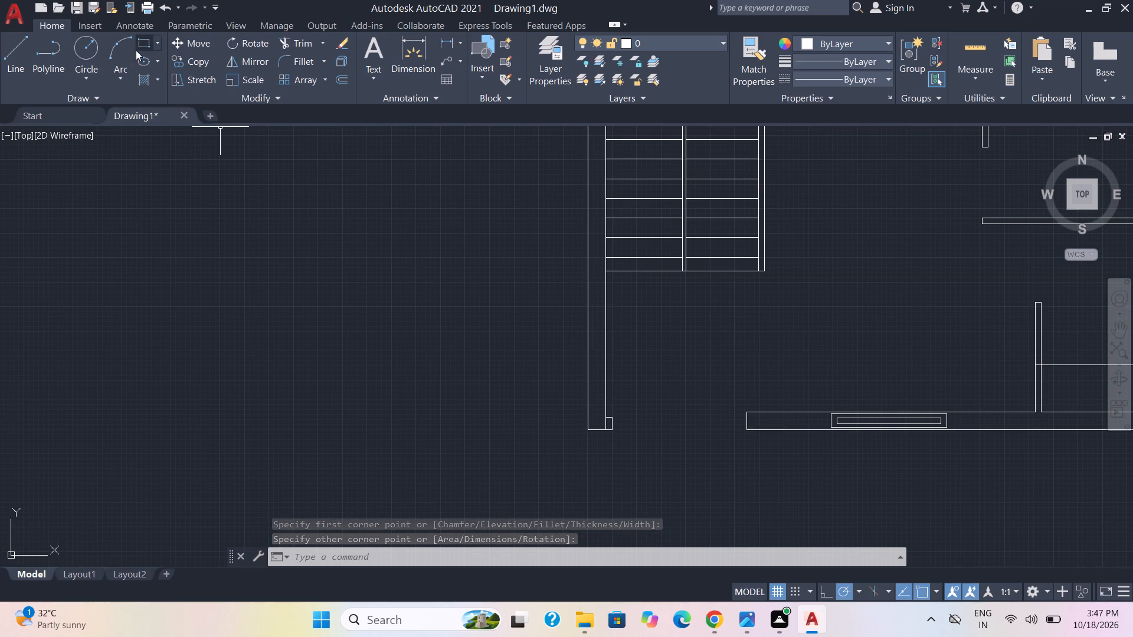
{"action": "scroll", "coordinate": [689, 491], "scroll_direction": "up", "scroll_amount": 2}
{"action": "left_click", "coordinate": [507, 358]}
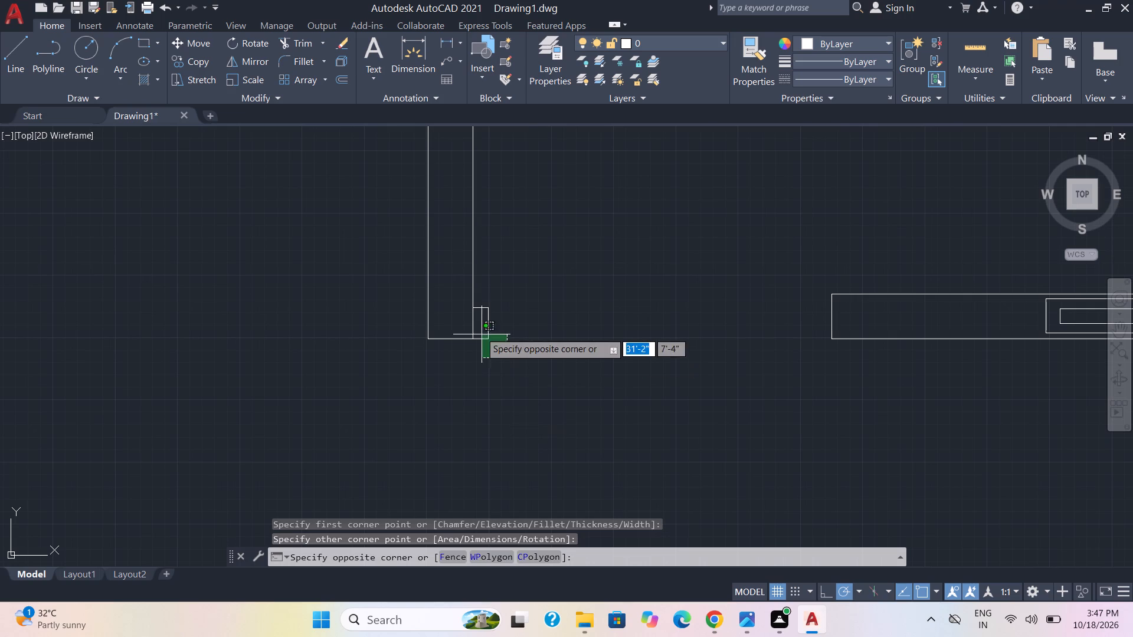
{"action": "left_click", "coordinate": [477, 302]}
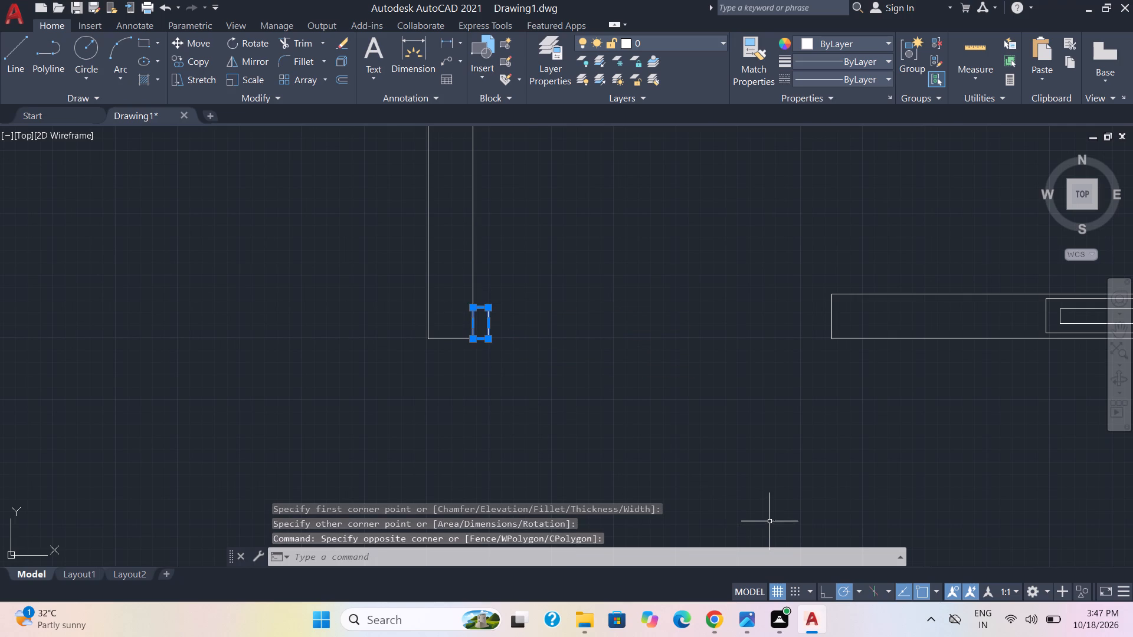
{"action": "type", "text": "co"}
{"action": "key", "text": "Return"}
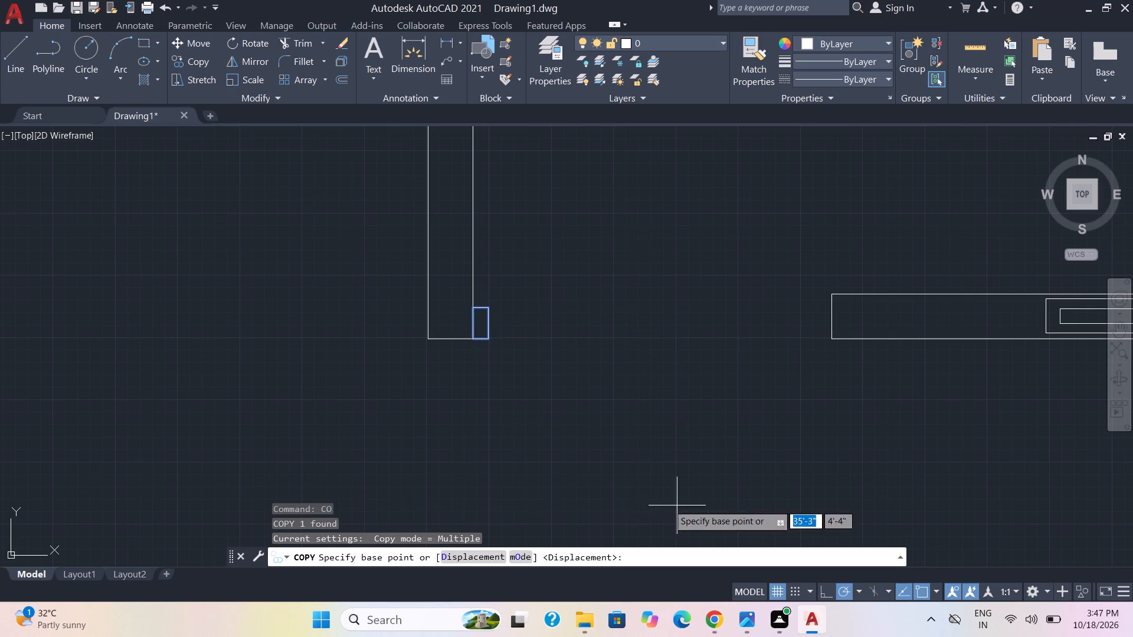
{"action": "left_click", "coordinate": [490, 331]}
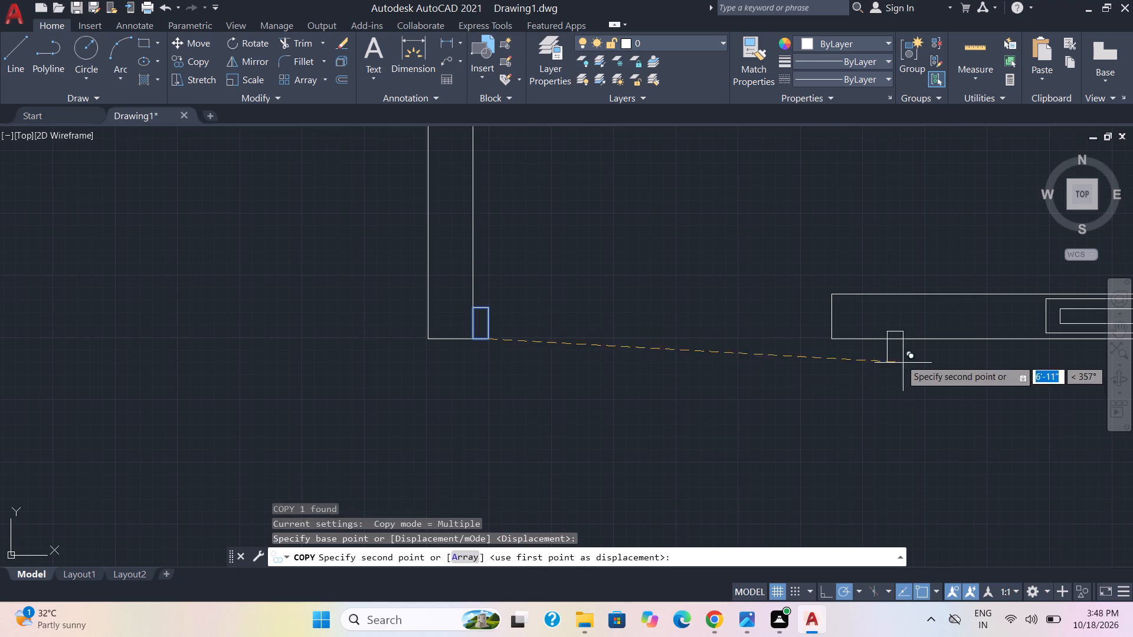
{"action": "left_click", "coordinate": [832, 338]}
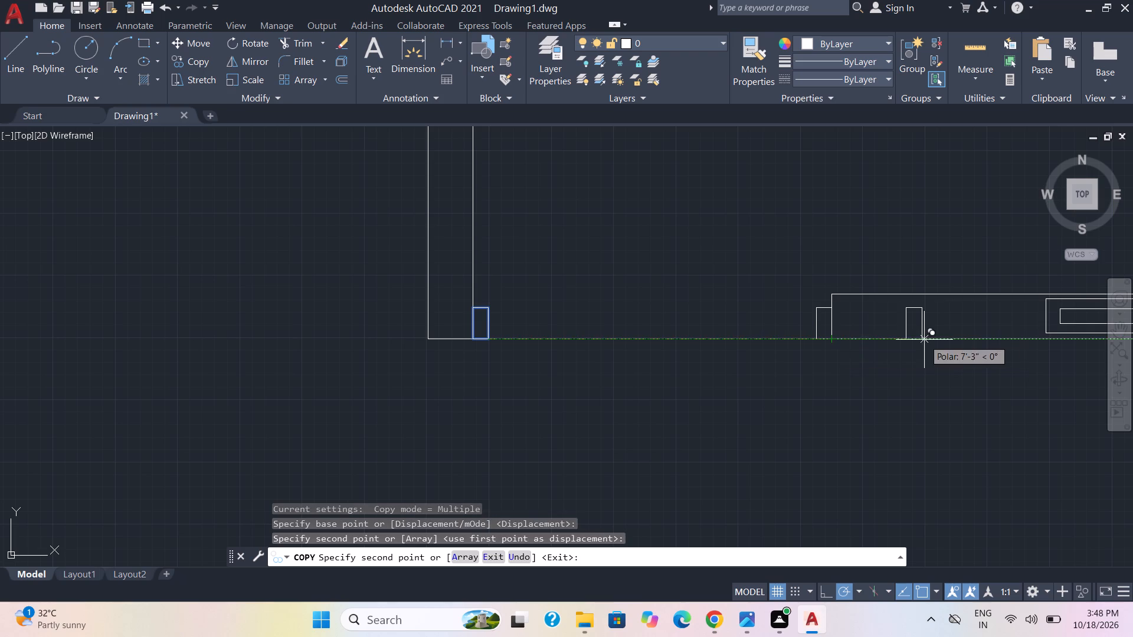
{"action": "scroll", "coordinate": [825, 332], "scroll_direction": "down", "scroll_amount": 1}
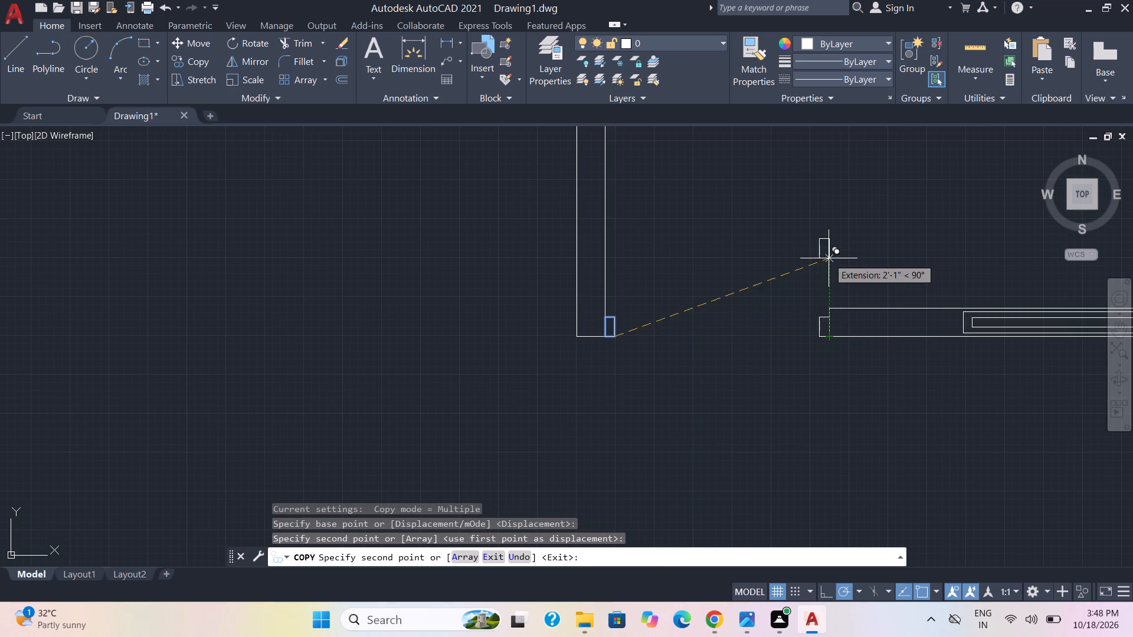
{"action": "middle_click_drag", "start_coordinate": [827, 259], "coordinate": [256, 549]}
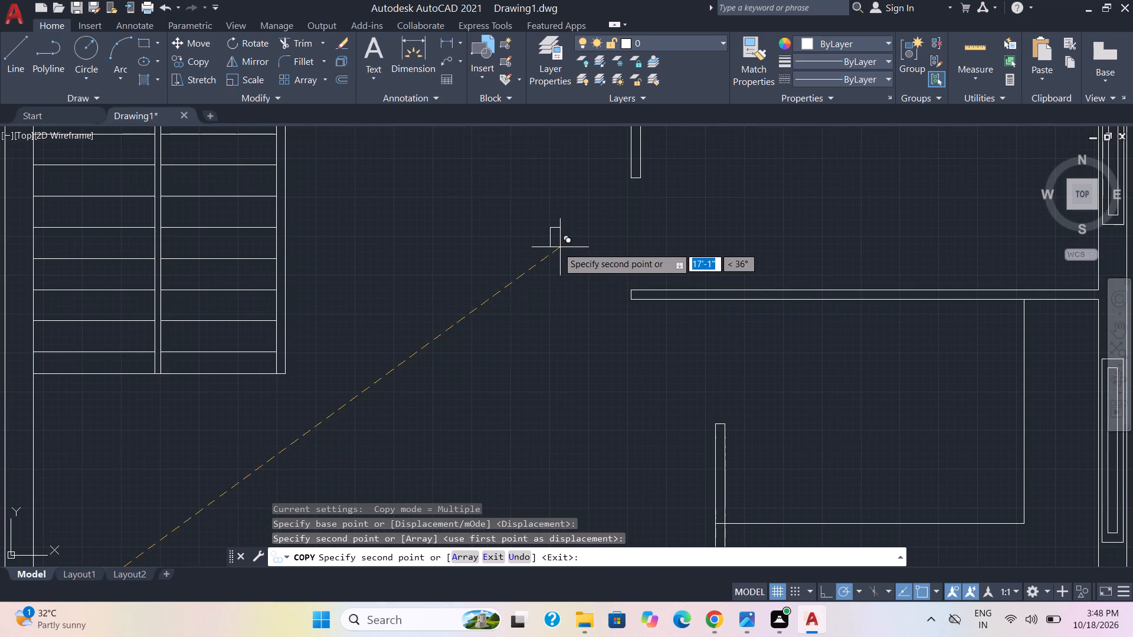
{"action": "middle_click_drag", "start_coordinate": [552, 248], "coordinate": [515, 462]}
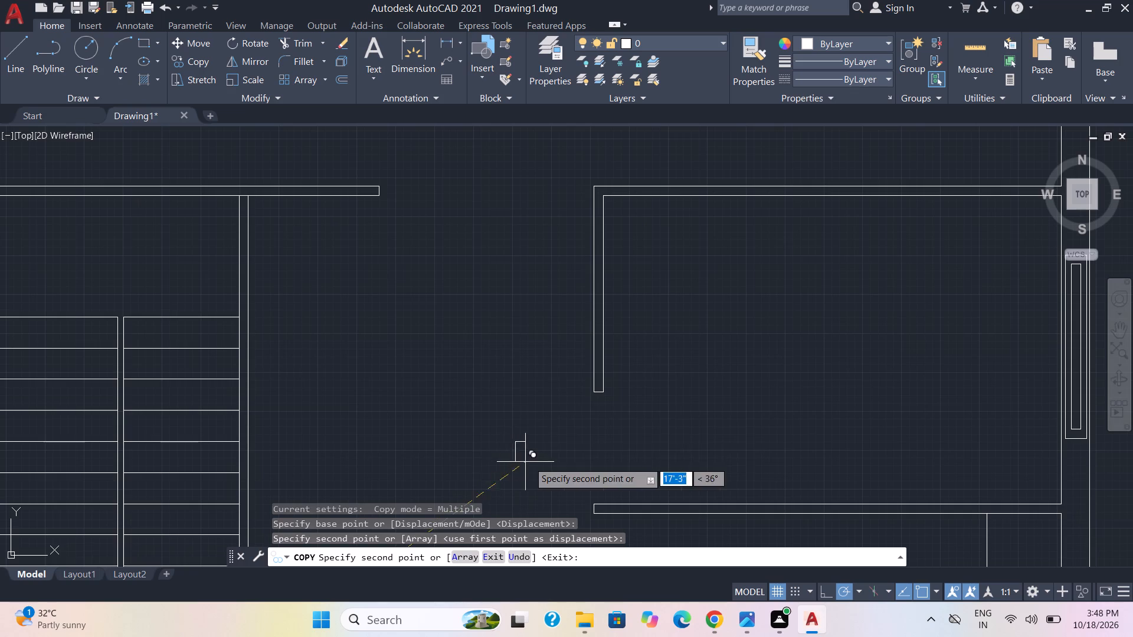
{"action": "middle_click_drag", "start_coordinate": [472, 300], "coordinate": [400, 495]}
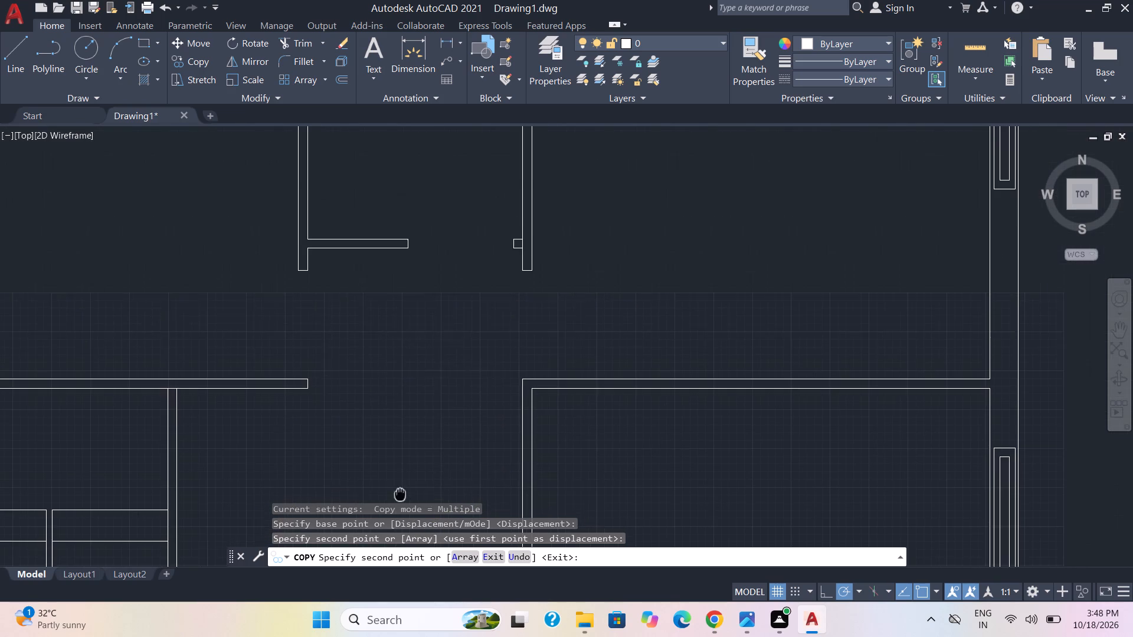
{"action": "middle_click_drag", "start_coordinate": [400, 495], "coordinate": [400, 495]}
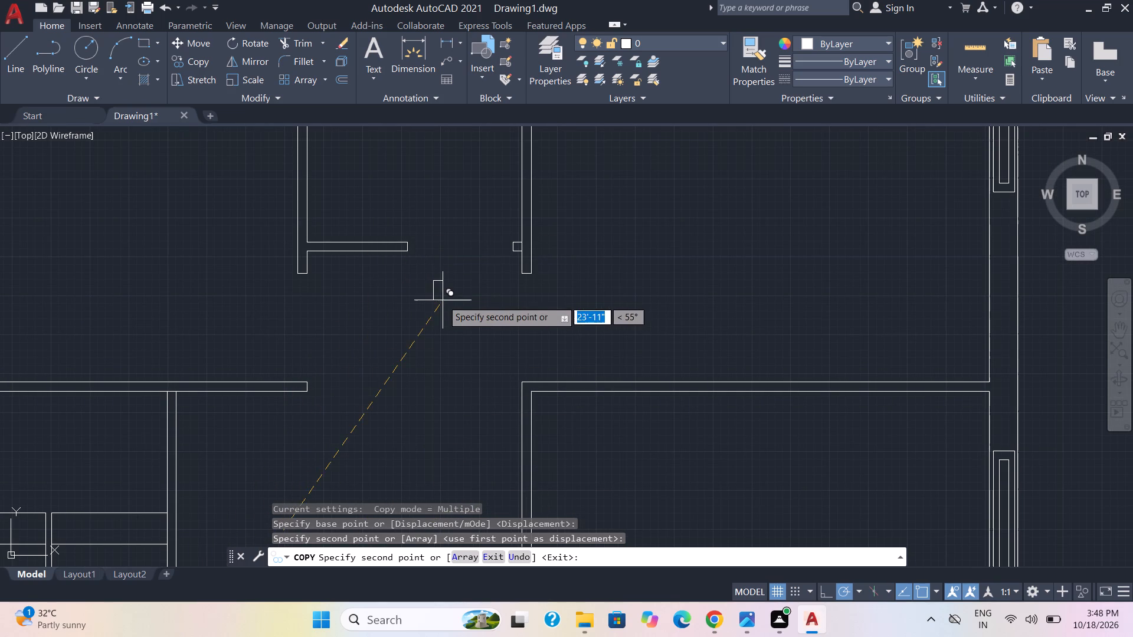
{"action": "key", "text": "Escape"}
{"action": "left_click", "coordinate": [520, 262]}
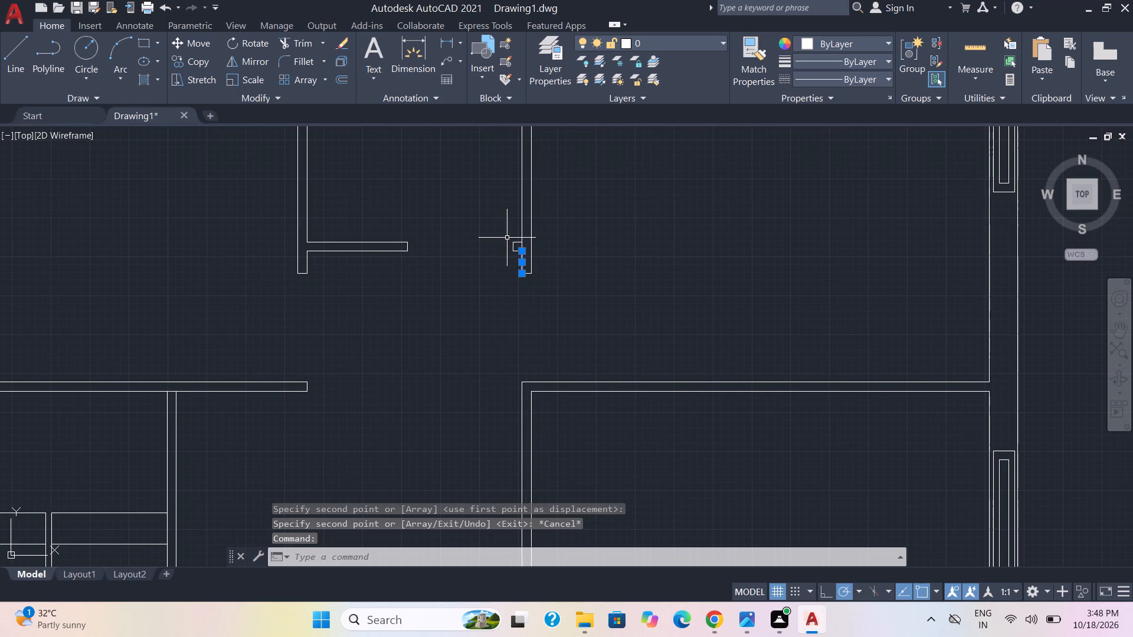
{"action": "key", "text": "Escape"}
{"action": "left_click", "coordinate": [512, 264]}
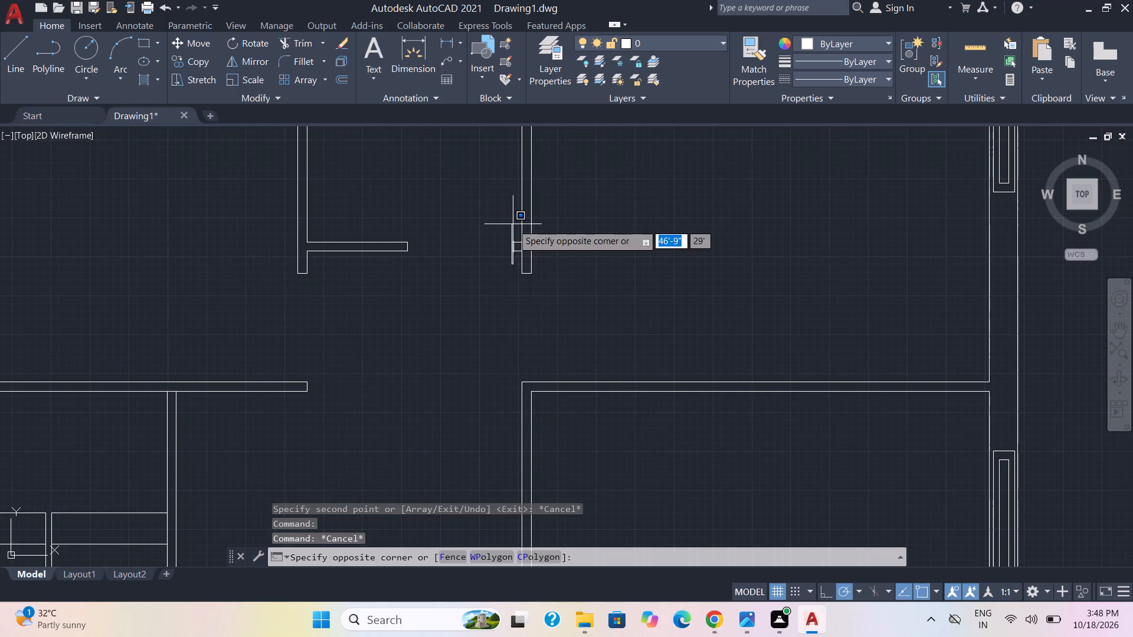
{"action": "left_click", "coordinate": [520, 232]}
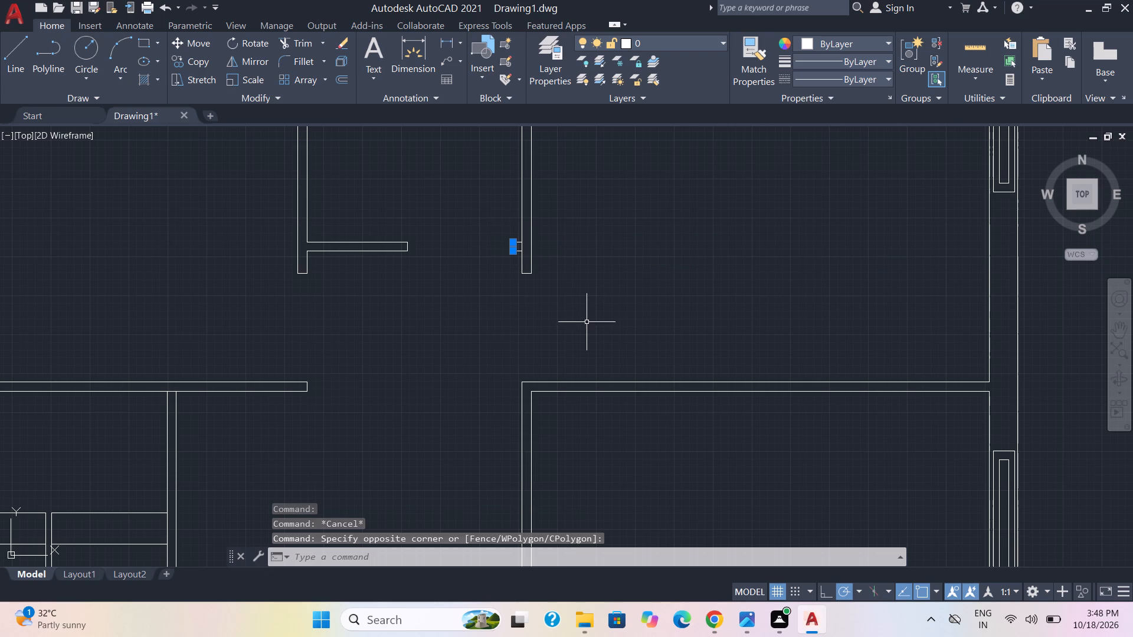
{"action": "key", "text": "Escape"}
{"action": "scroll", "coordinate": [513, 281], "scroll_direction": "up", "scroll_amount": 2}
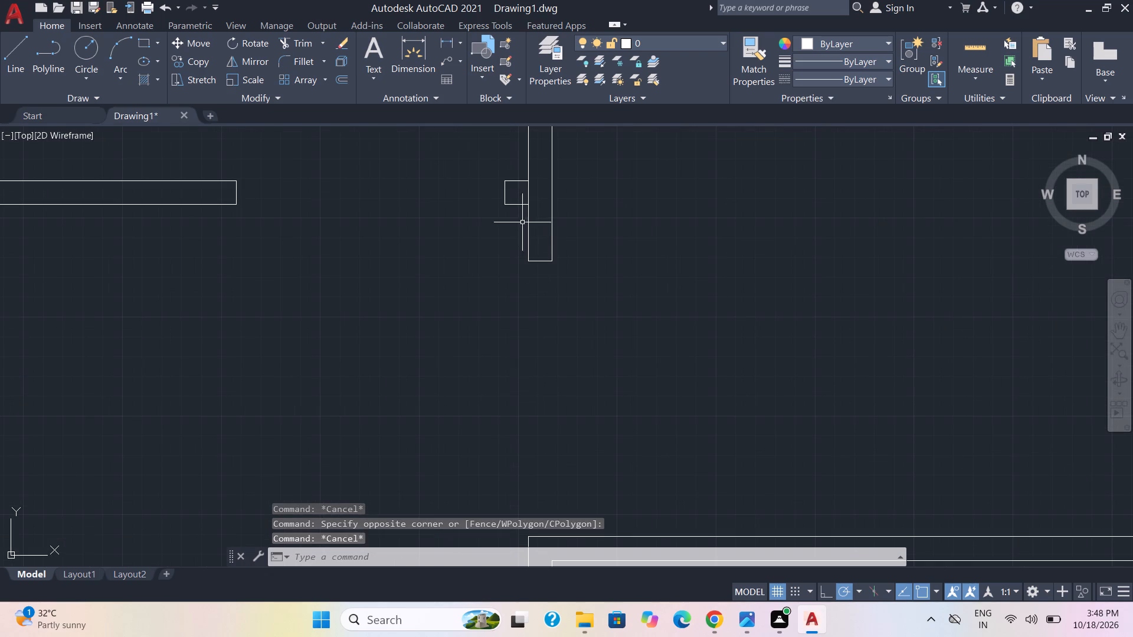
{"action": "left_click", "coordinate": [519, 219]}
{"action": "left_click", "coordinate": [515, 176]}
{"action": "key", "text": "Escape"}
Draw a small rectangle about 1" wide against the east end of the middle north room's south partition, beside the opening.
{"action": "scroll", "coordinate": [459, 311], "scroll_direction": "down", "scroll_amount": 2}
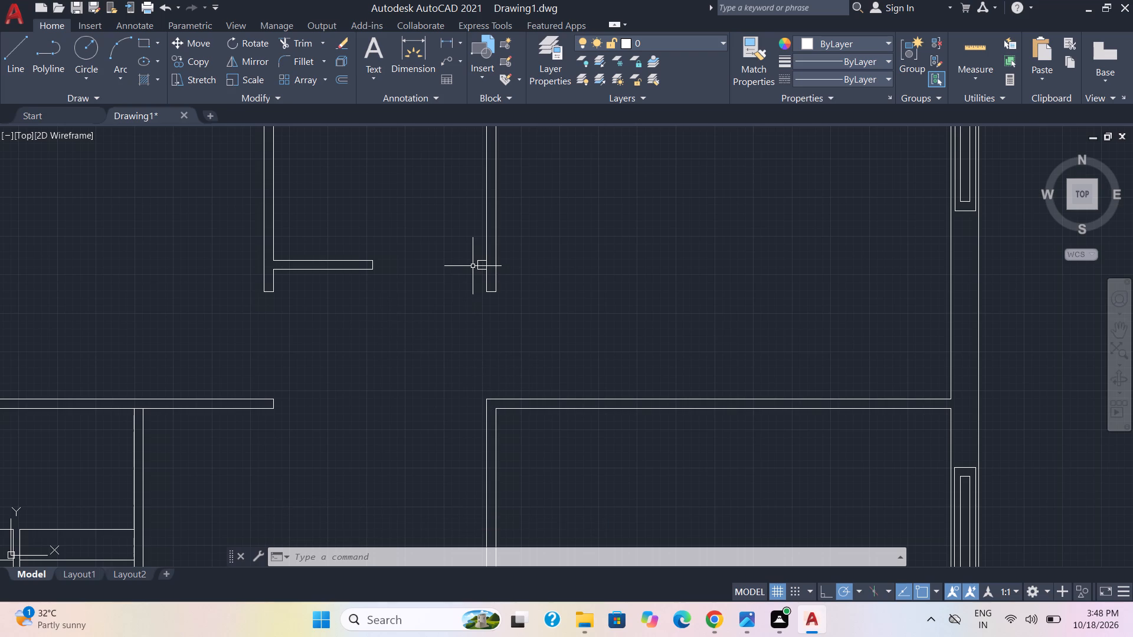
{"action": "left_click", "coordinate": [142, 40]}
{"action": "scroll", "coordinate": [404, 335], "scroll_direction": "up", "scroll_amount": 3}
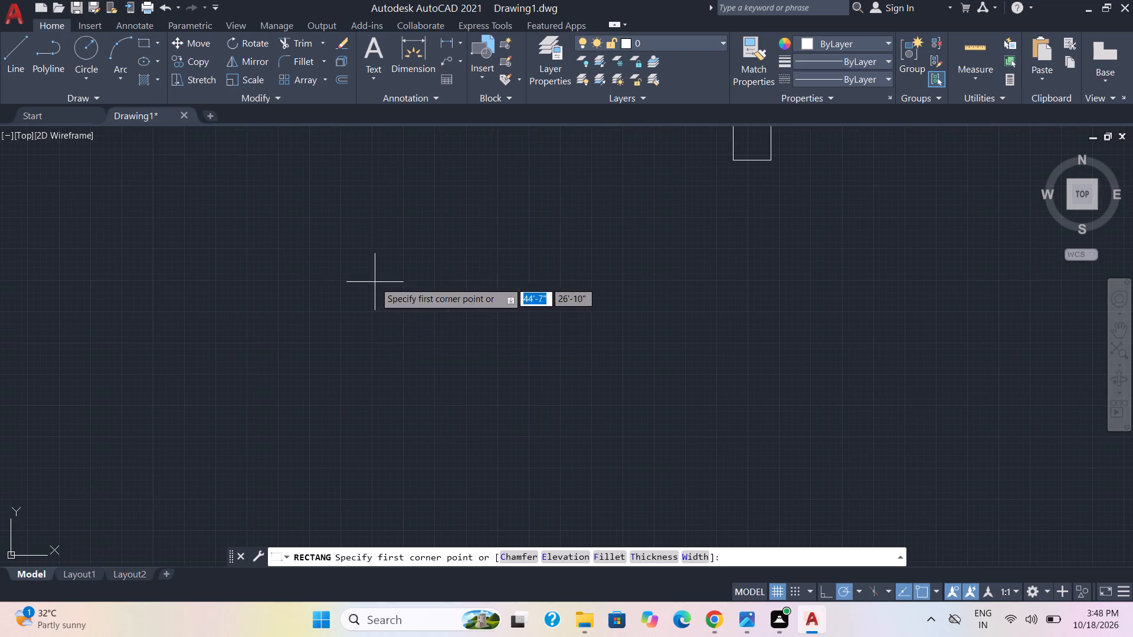
{"action": "middle_click_drag", "start_coordinate": [375, 282], "coordinate": [431, 554]}
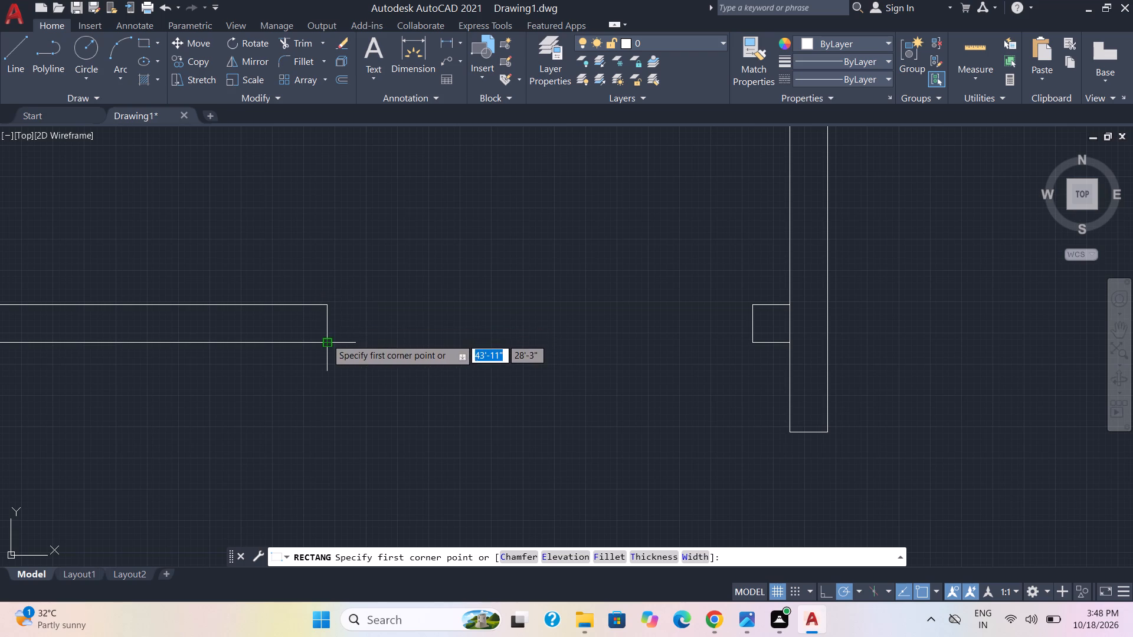
{"action": "left_click", "coordinate": [326, 339]}
{"action": "left_click", "coordinate": [333, 318]}
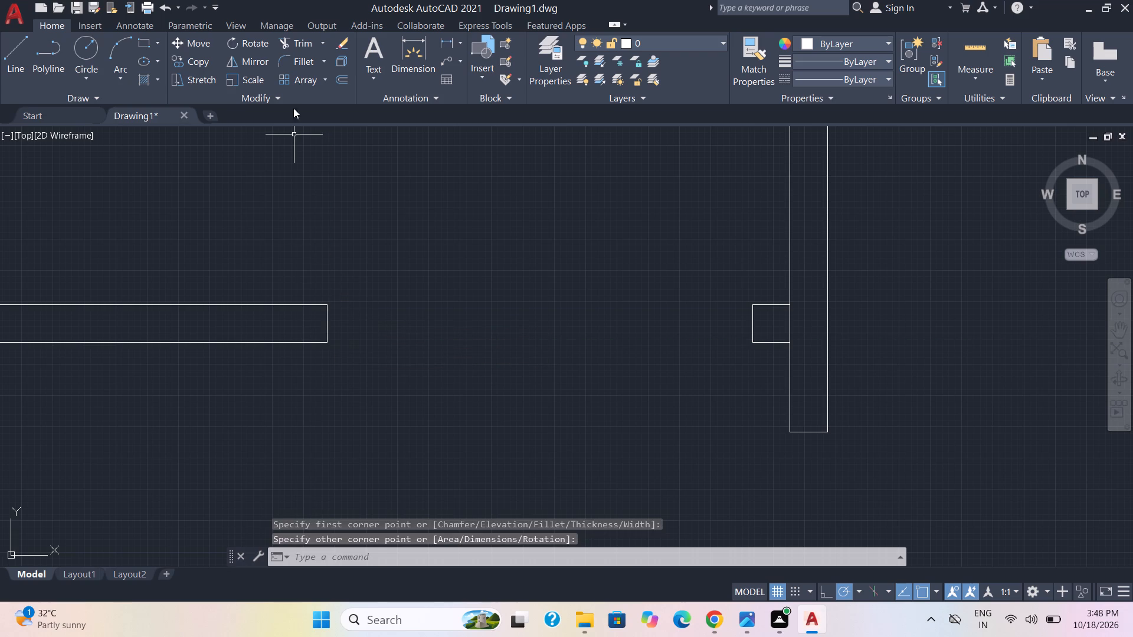
{"action": "left_click", "coordinate": [144, 42]}
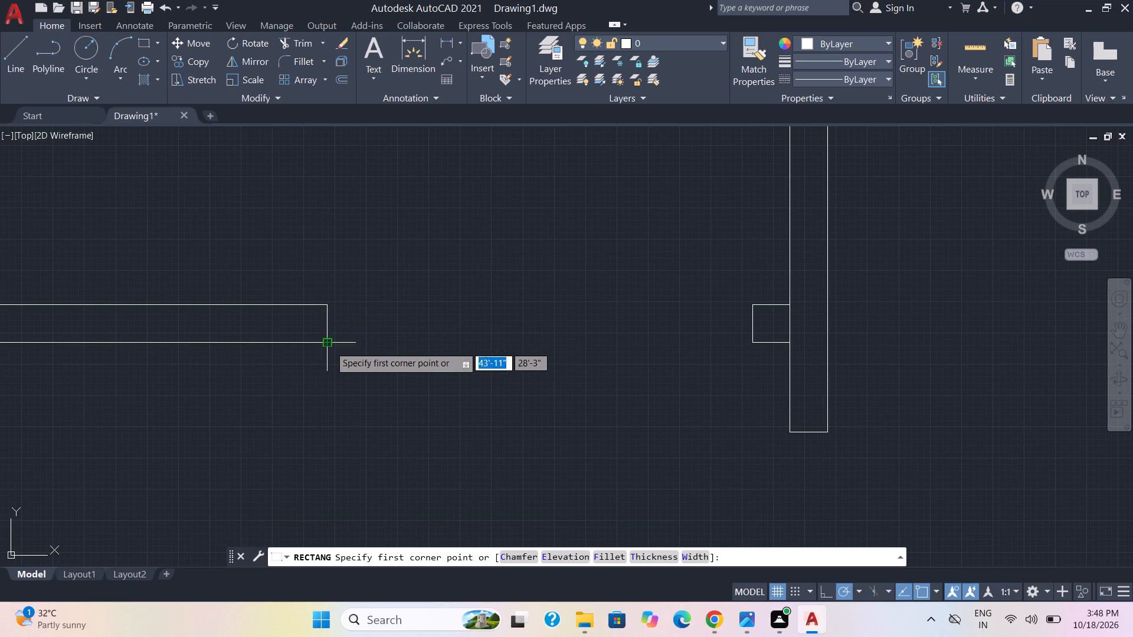
{"action": "left_click", "coordinate": [329, 341]}
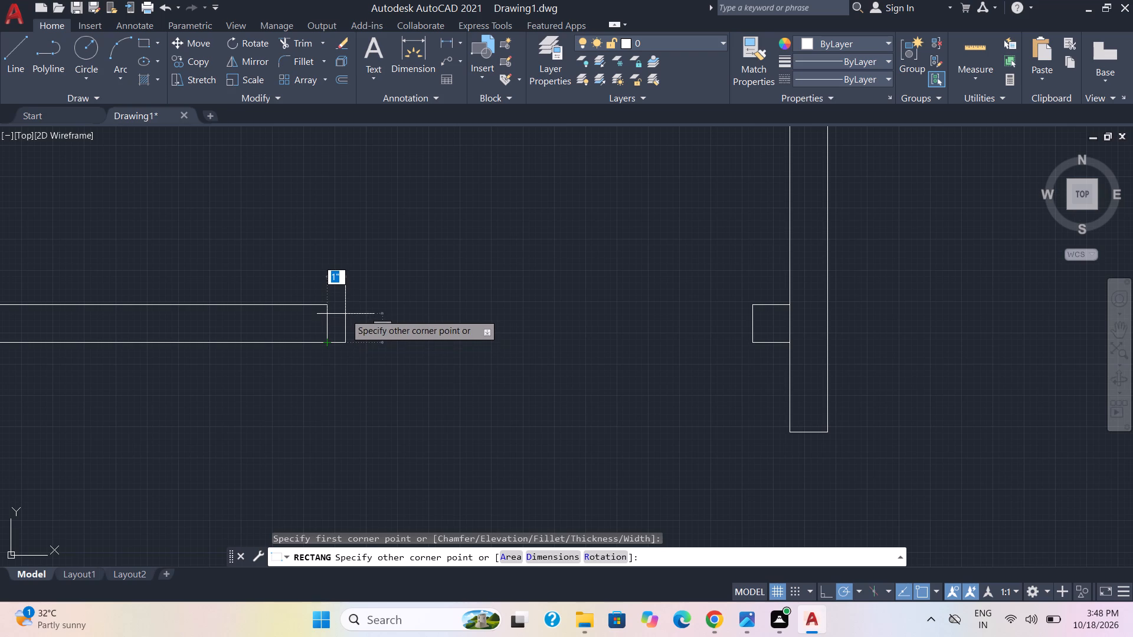
{"action": "left_click", "coordinate": [345, 314]}
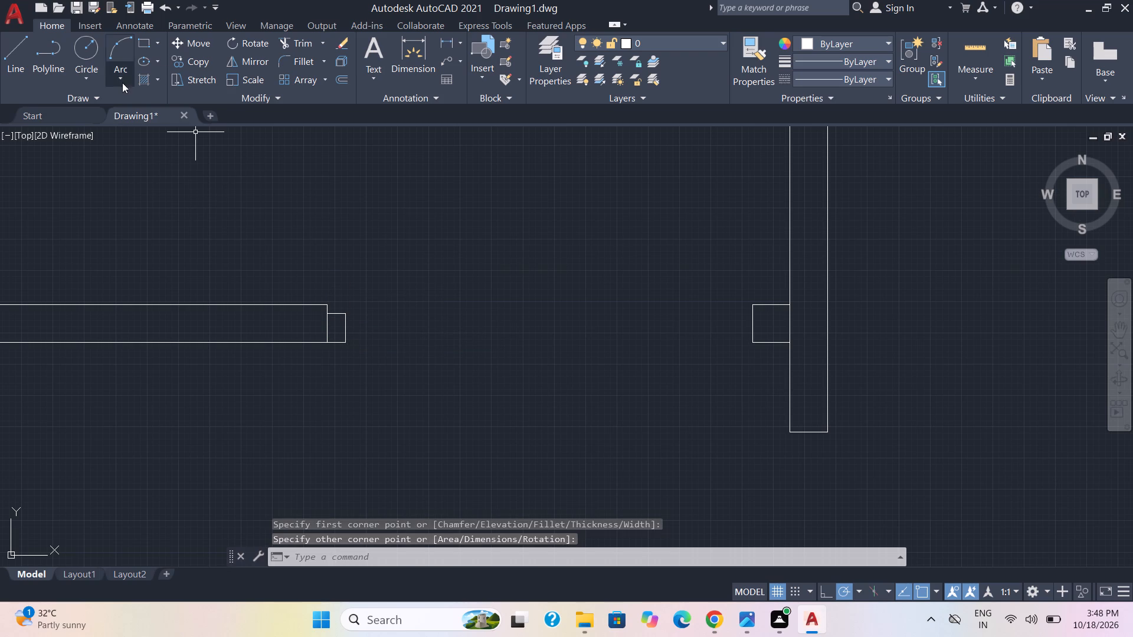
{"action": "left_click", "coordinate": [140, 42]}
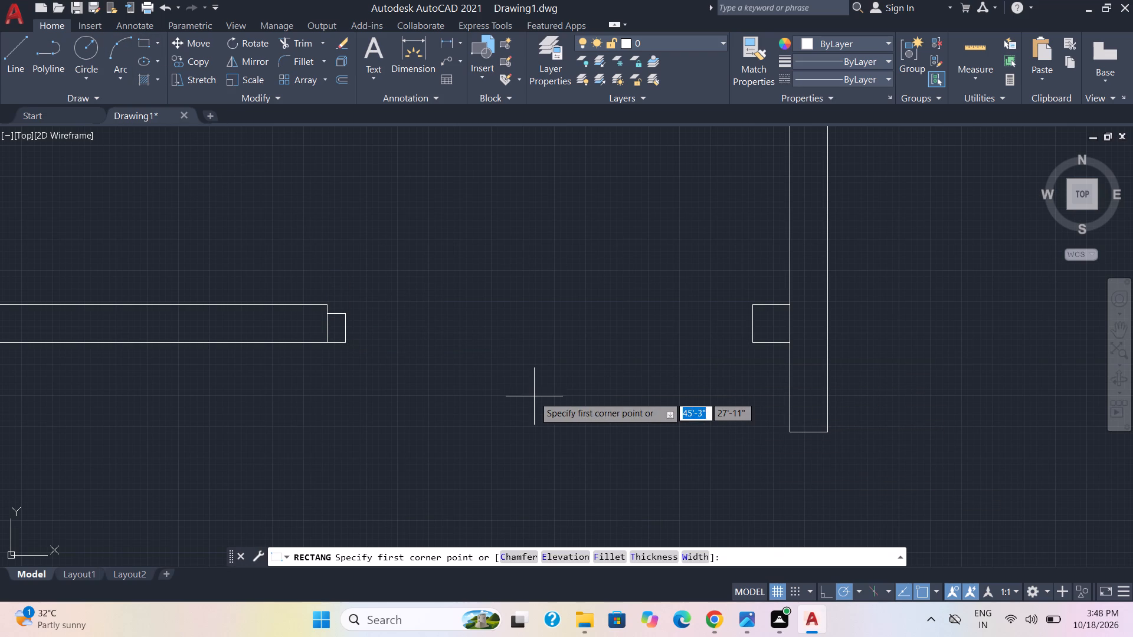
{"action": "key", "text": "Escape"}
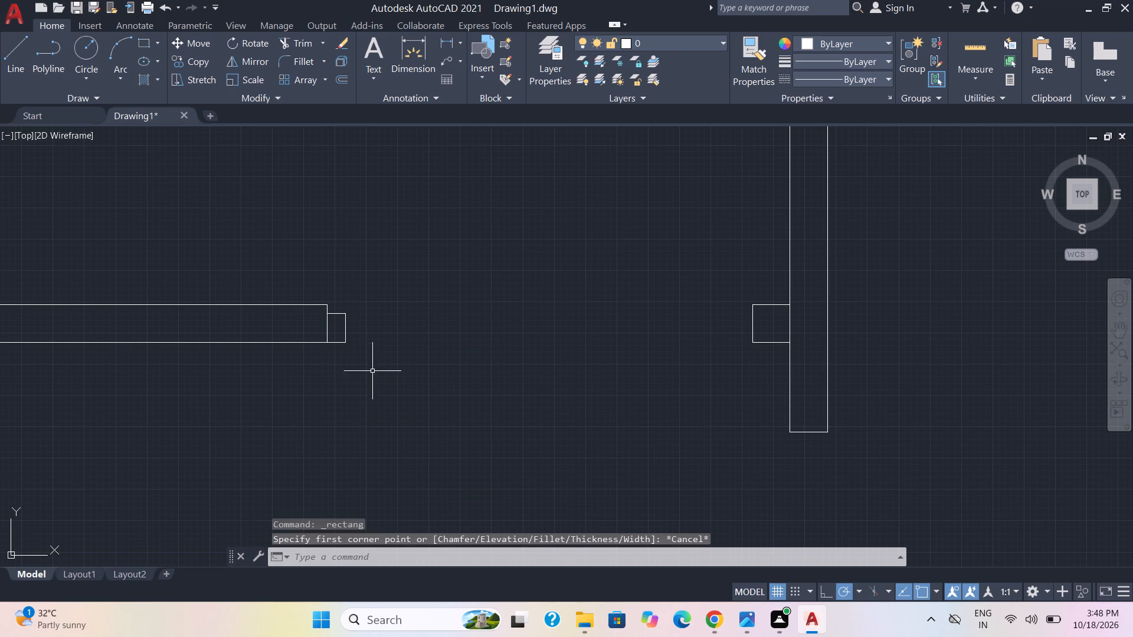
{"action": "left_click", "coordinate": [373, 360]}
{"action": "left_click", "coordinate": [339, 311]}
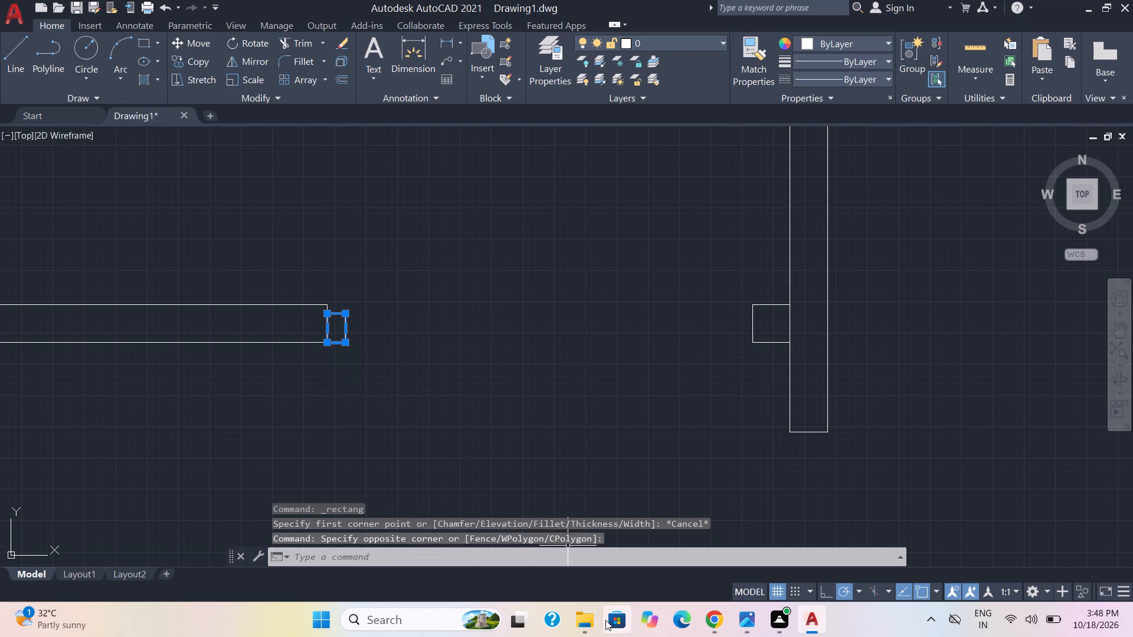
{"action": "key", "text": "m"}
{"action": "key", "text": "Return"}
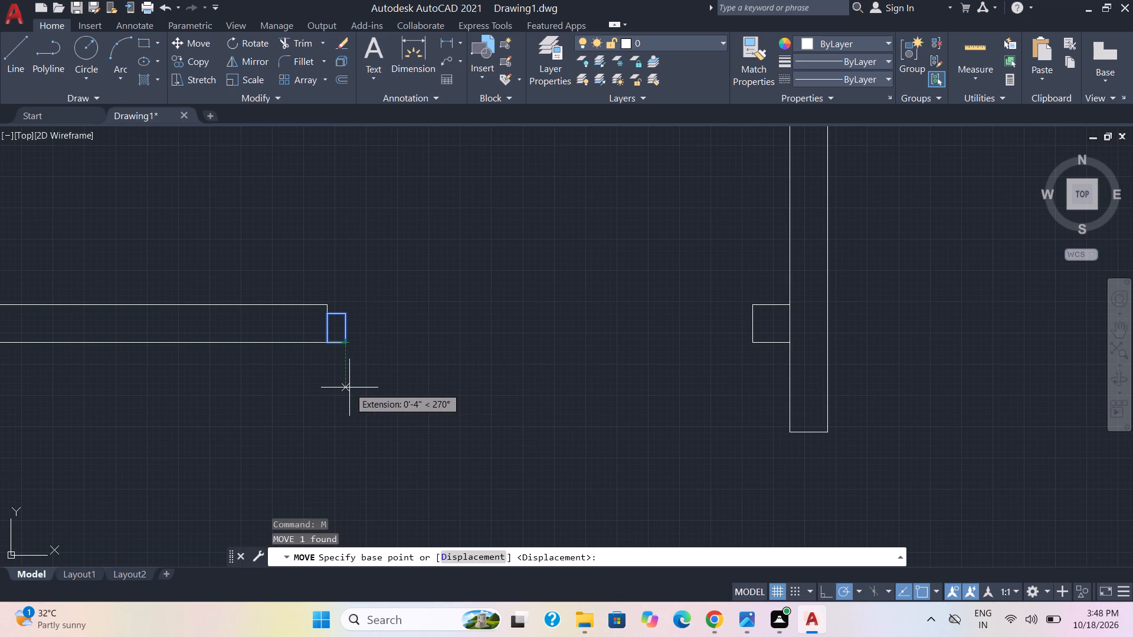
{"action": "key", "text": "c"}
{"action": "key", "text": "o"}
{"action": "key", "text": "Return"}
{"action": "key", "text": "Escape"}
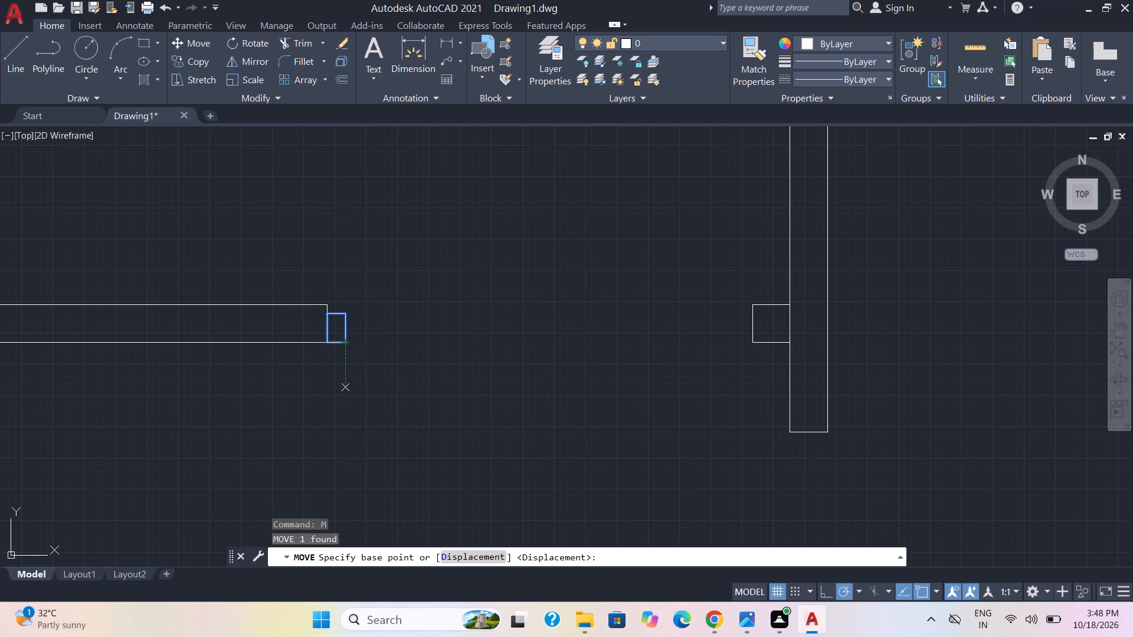
Copy the small partition-end rectangle by its southeast corner onto the southwest corner of the short wall stub across the opening.
{"action": "left_click", "coordinate": [357, 380]}
{"action": "left_click", "coordinate": [338, 295]}
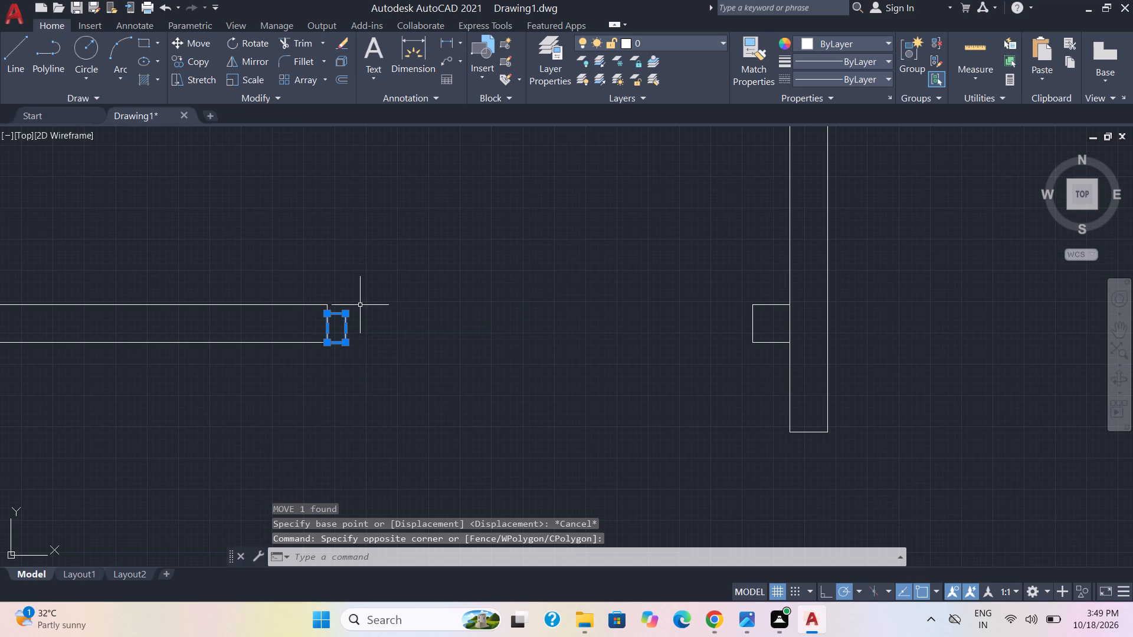
{"action": "key", "text": "c"}
{"action": "key", "text": "o"}
{"action": "key", "text": "Return"}
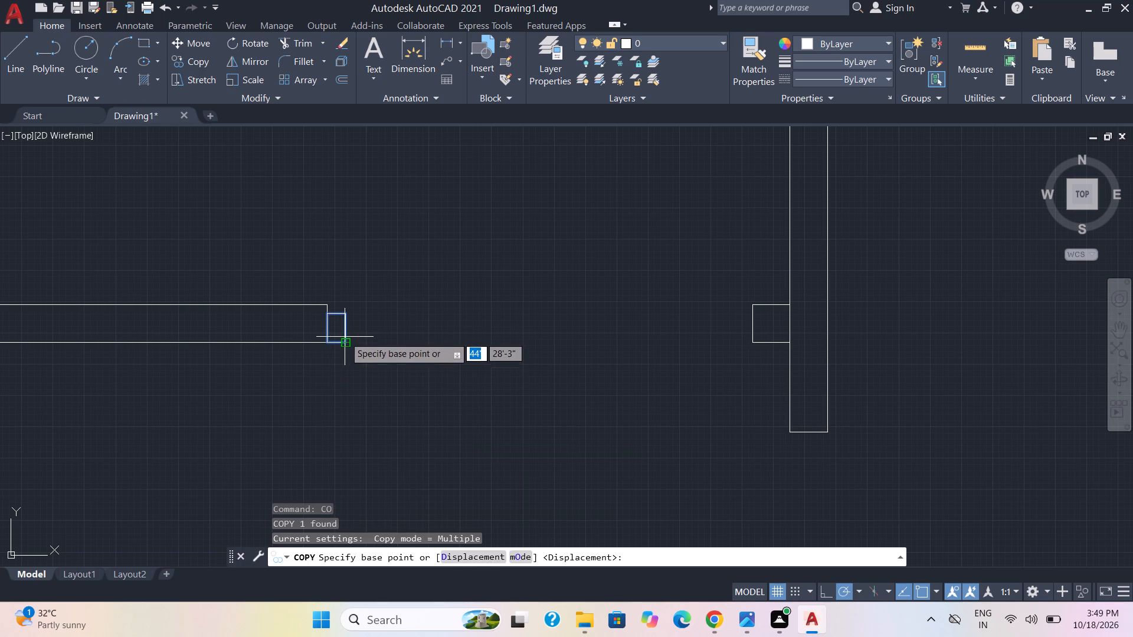
{"action": "left_click", "coordinate": [346, 337]}
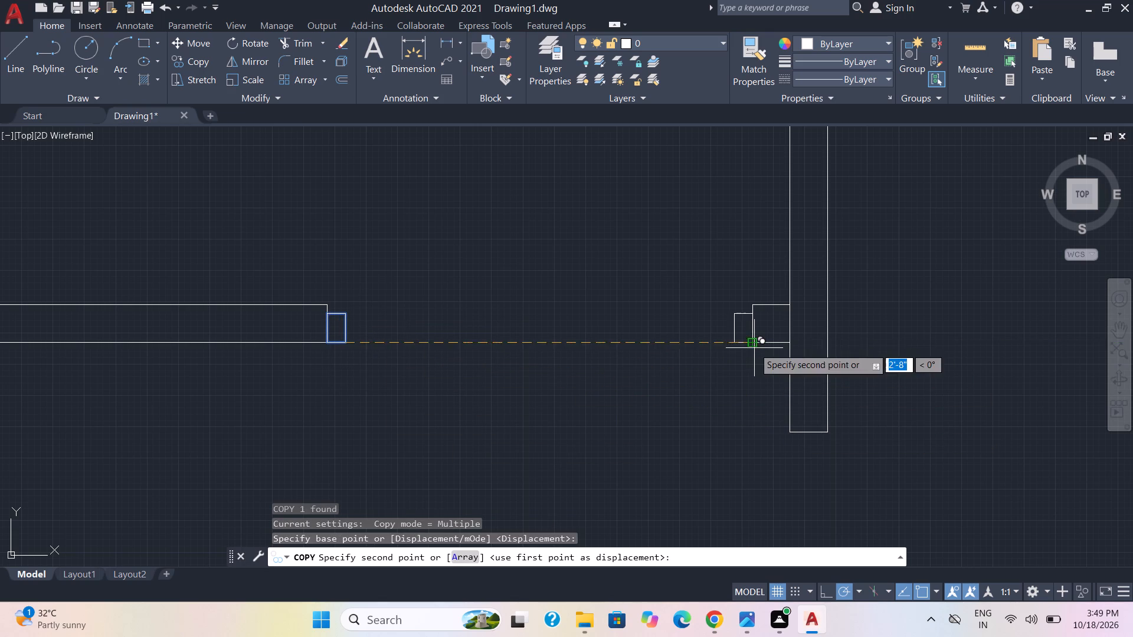
{"action": "left_click", "coordinate": [754, 348]}
{"action": "scroll", "coordinate": [683, 386], "scroll_direction": "down", "scroll_amount": 2}
{"action": "key", "text": "grave"}
{"action": "scroll", "coordinate": [688, 441], "scroll_direction": "down", "scroll_amount": 2}
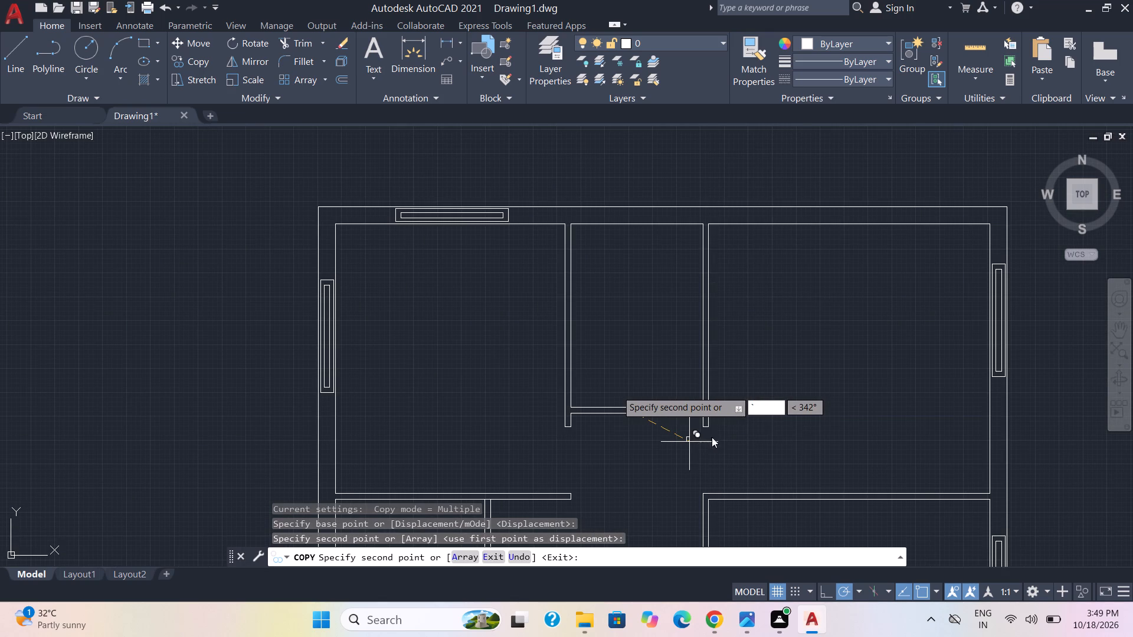
{"action": "key", "text": "Escape"}
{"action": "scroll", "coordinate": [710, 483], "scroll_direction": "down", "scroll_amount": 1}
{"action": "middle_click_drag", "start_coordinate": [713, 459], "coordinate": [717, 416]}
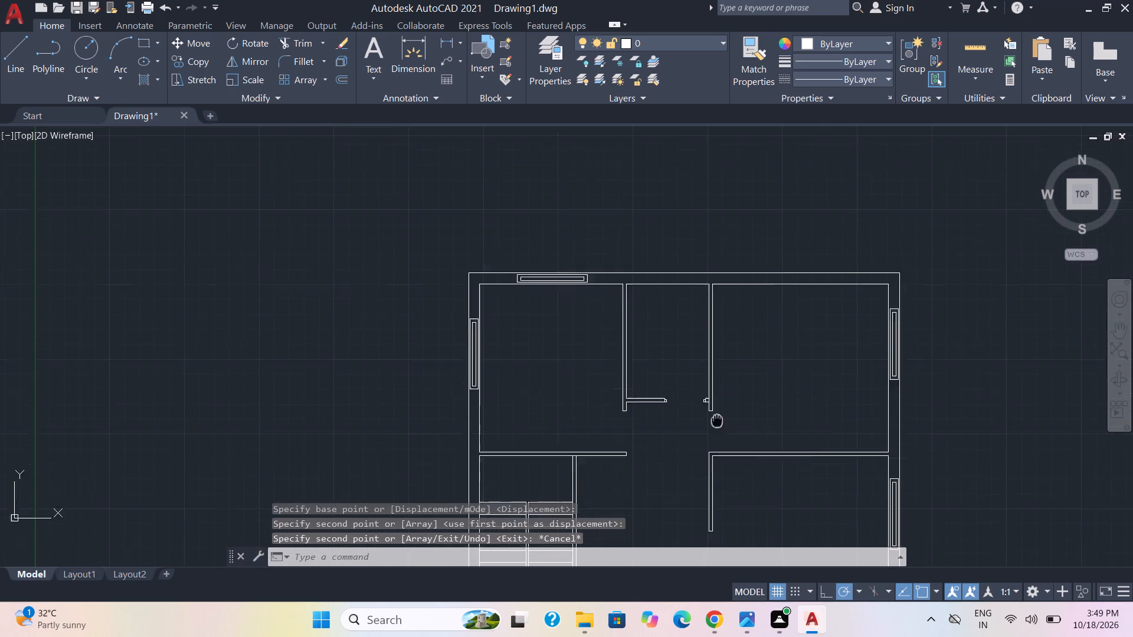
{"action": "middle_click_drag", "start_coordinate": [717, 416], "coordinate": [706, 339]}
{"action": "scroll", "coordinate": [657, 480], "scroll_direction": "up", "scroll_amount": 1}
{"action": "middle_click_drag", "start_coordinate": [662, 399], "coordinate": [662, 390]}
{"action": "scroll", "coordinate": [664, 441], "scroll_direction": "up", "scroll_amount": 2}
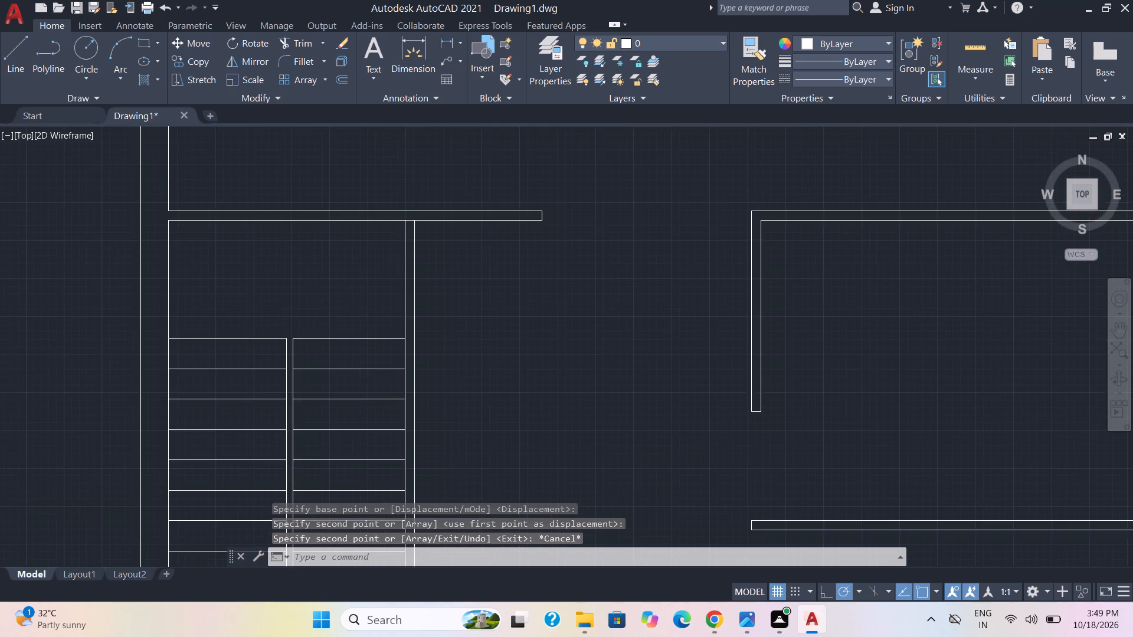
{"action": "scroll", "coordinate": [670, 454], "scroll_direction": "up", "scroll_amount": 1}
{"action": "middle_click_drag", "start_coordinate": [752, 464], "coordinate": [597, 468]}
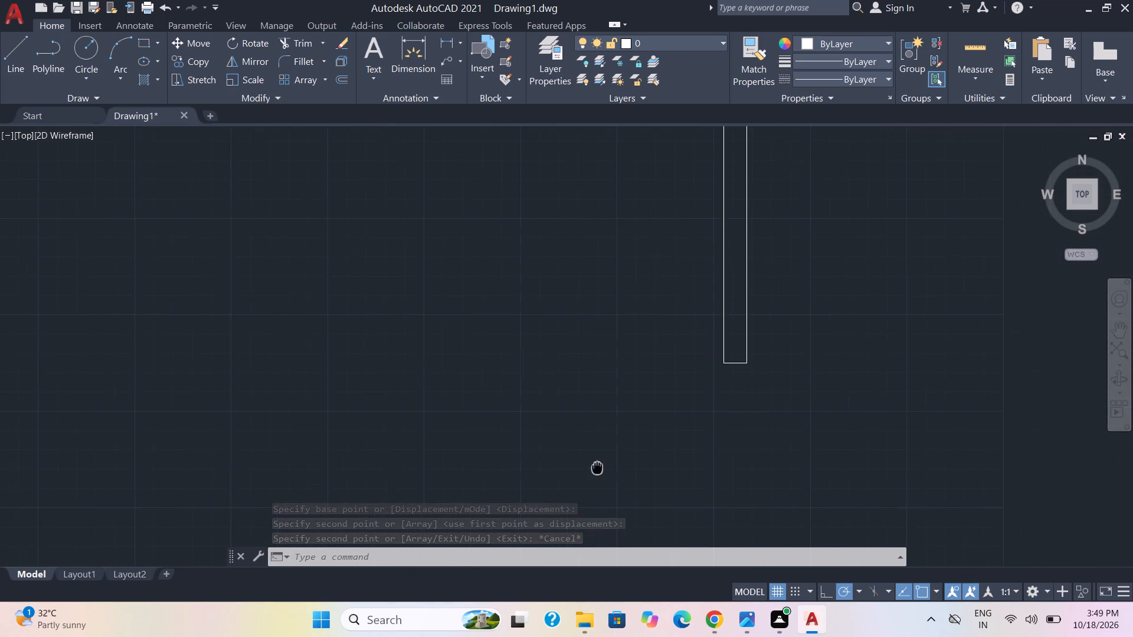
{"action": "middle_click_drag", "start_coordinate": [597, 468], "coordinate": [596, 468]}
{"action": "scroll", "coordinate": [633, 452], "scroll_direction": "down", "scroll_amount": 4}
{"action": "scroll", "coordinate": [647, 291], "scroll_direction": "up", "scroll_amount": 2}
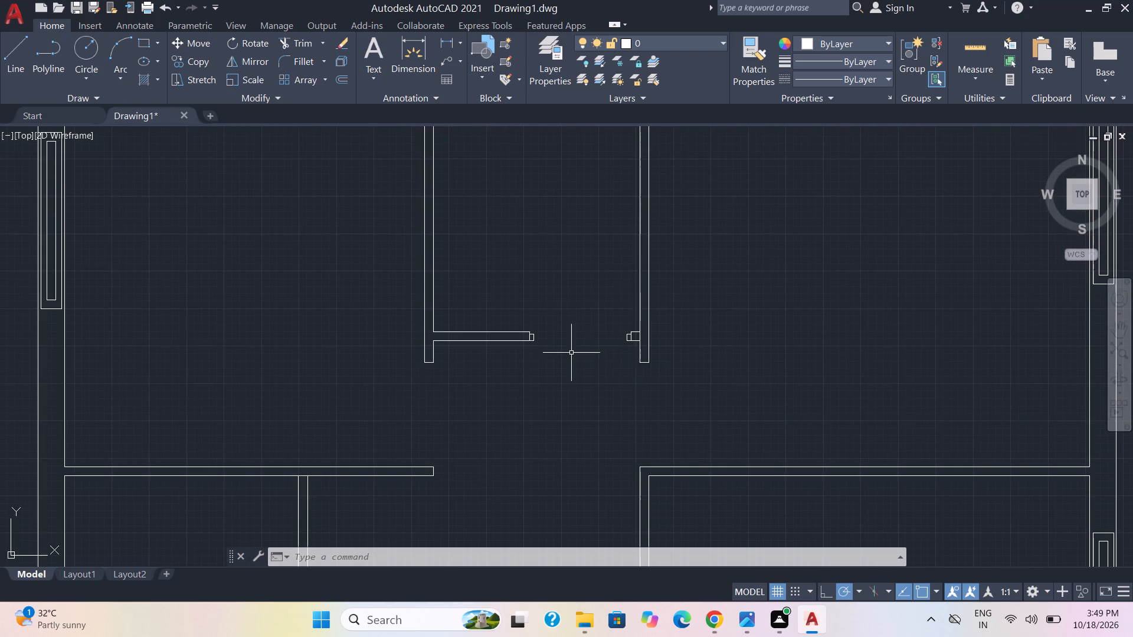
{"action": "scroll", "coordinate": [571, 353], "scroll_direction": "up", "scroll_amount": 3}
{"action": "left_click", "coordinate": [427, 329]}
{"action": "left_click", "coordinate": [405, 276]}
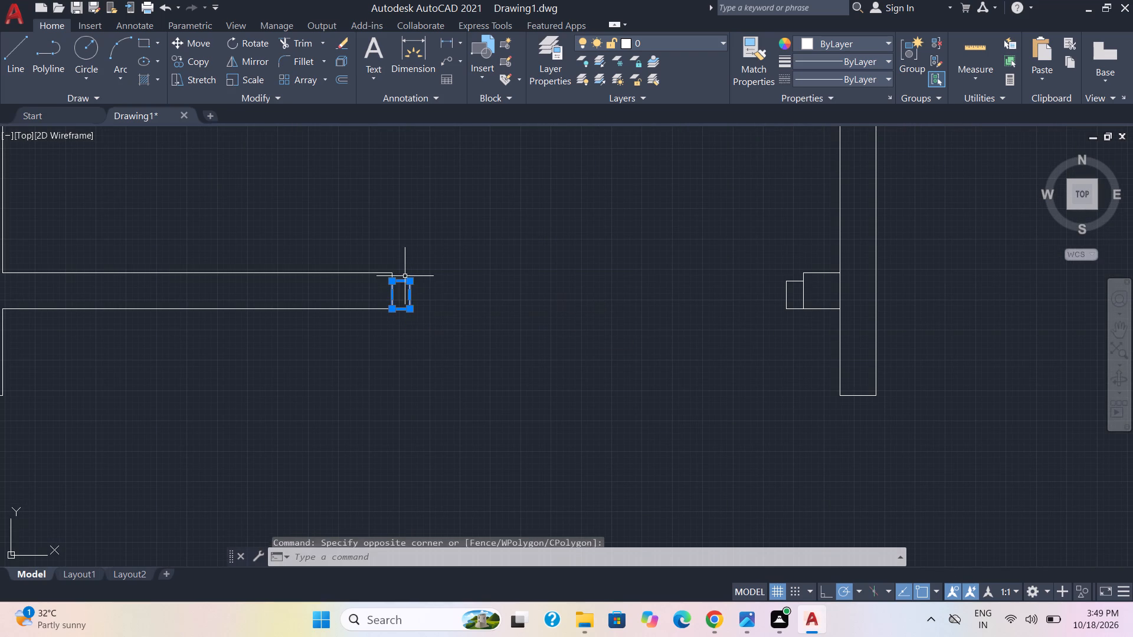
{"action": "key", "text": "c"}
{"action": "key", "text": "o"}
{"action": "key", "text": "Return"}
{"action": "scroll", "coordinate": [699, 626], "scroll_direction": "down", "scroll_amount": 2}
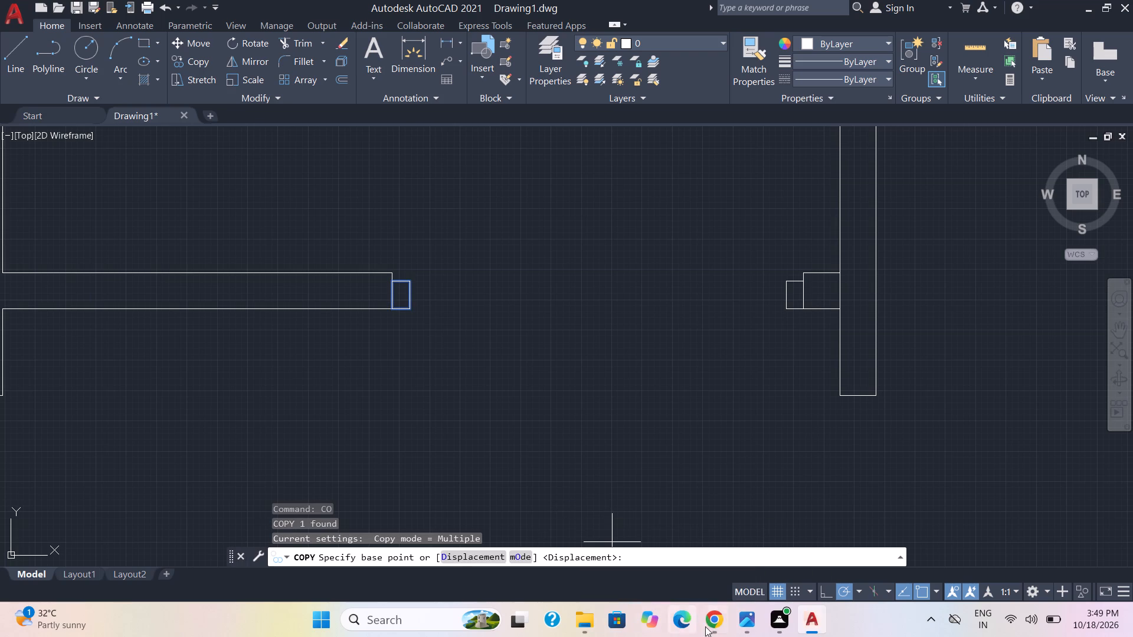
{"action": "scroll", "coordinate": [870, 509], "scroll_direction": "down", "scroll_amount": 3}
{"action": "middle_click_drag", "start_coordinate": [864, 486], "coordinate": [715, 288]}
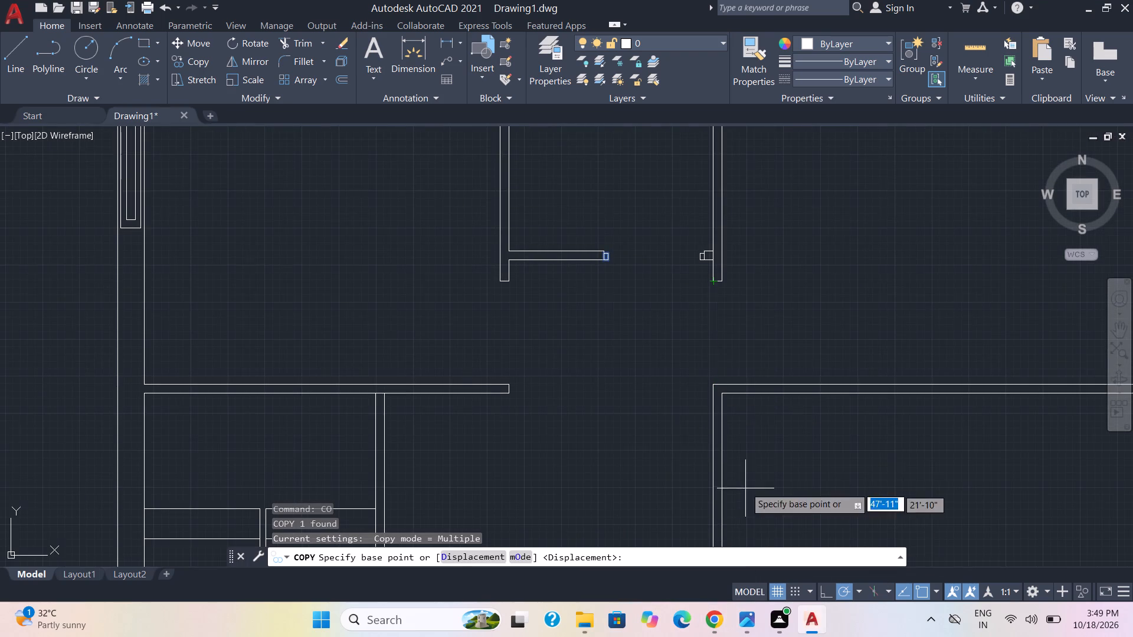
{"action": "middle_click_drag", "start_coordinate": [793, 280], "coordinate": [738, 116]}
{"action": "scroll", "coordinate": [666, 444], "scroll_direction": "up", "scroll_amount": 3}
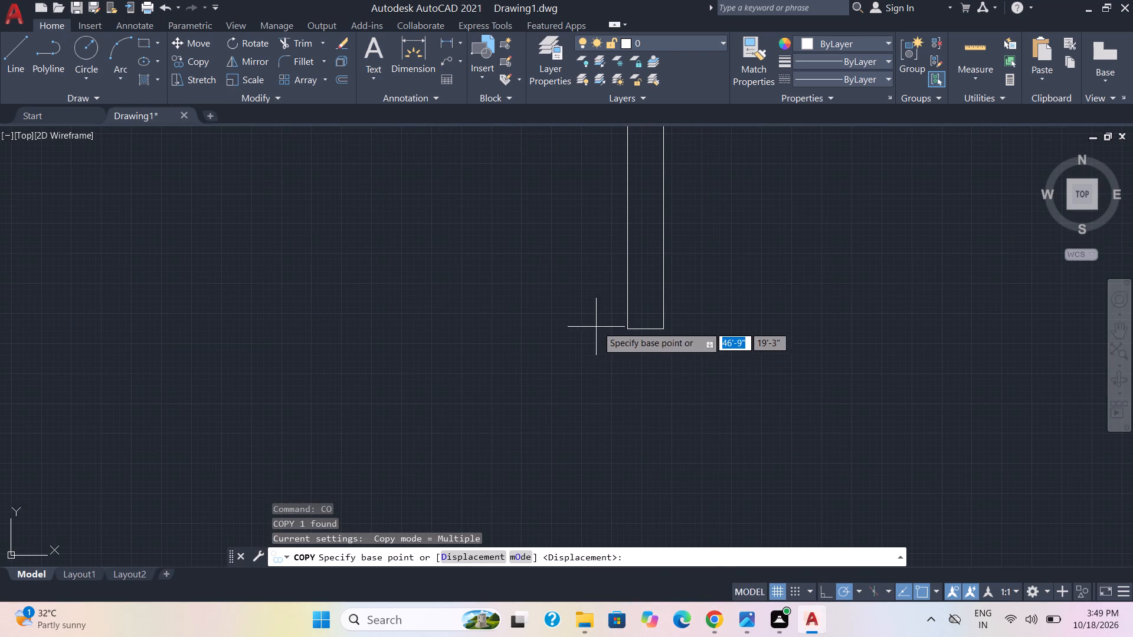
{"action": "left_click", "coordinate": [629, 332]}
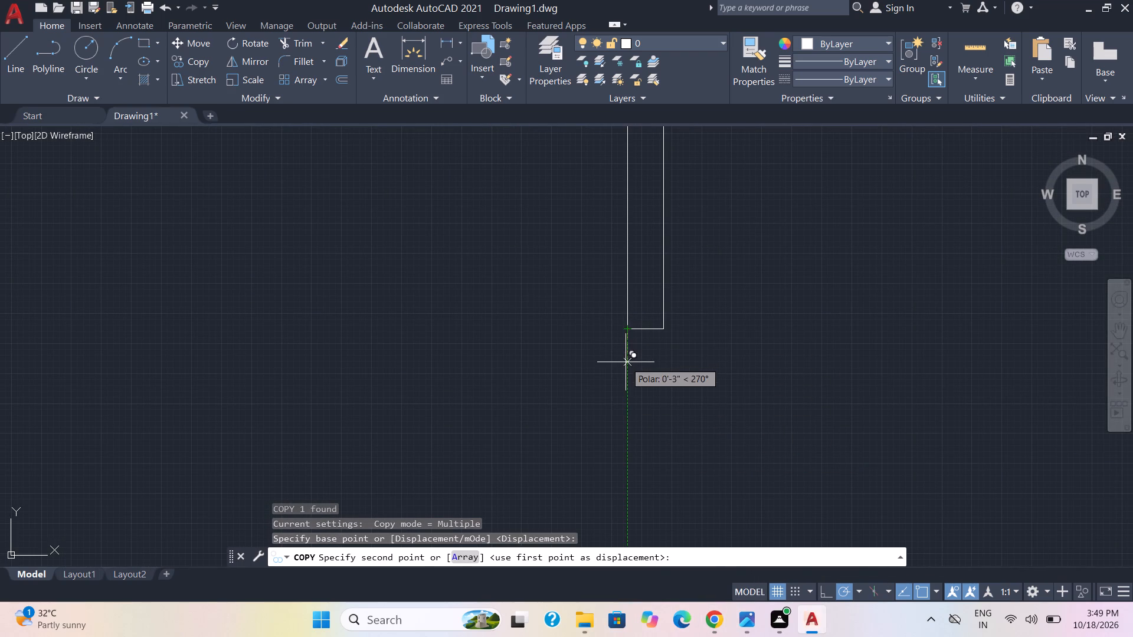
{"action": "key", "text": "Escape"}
Copy the small partition-end rectangle by its southeast corner to below the south end of the middle east room's west wall, flush with its west face.
{"action": "scroll", "coordinate": [642, 373], "scroll_direction": "down", "scroll_amount": 3}
{"action": "scroll", "coordinate": [506, 172], "scroll_direction": "down", "scroll_amount": 2}
{"action": "middle_click_drag", "start_coordinate": [507, 184], "coordinate": [519, 283]}
{"action": "scroll", "coordinate": [527, 244], "scroll_direction": "up", "scroll_amount": 4}
{"action": "middle_click_drag", "start_coordinate": [534, 193], "coordinate": [523, 306]}
{"action": "left_click", "coordinate": [514, 231]}
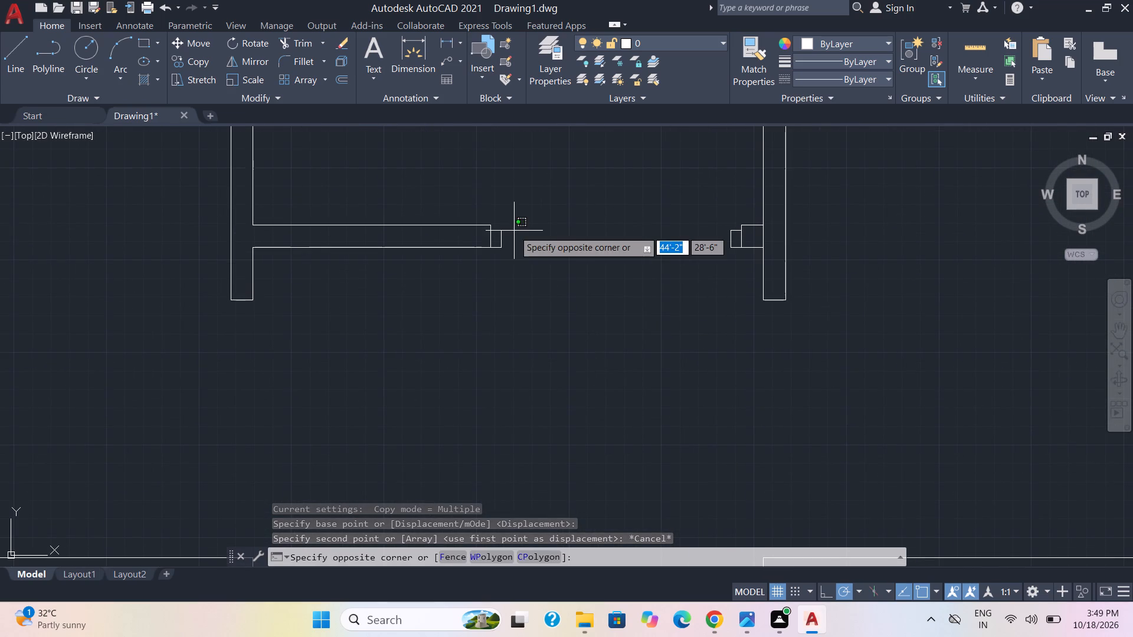
{"action": "left_click", "coordinate": [496, 241]}
{"action": "type", "text": "co"}
{"action": "key", "text": "Return"}
{"action": "left_click", "coordinate": [502, 254]}
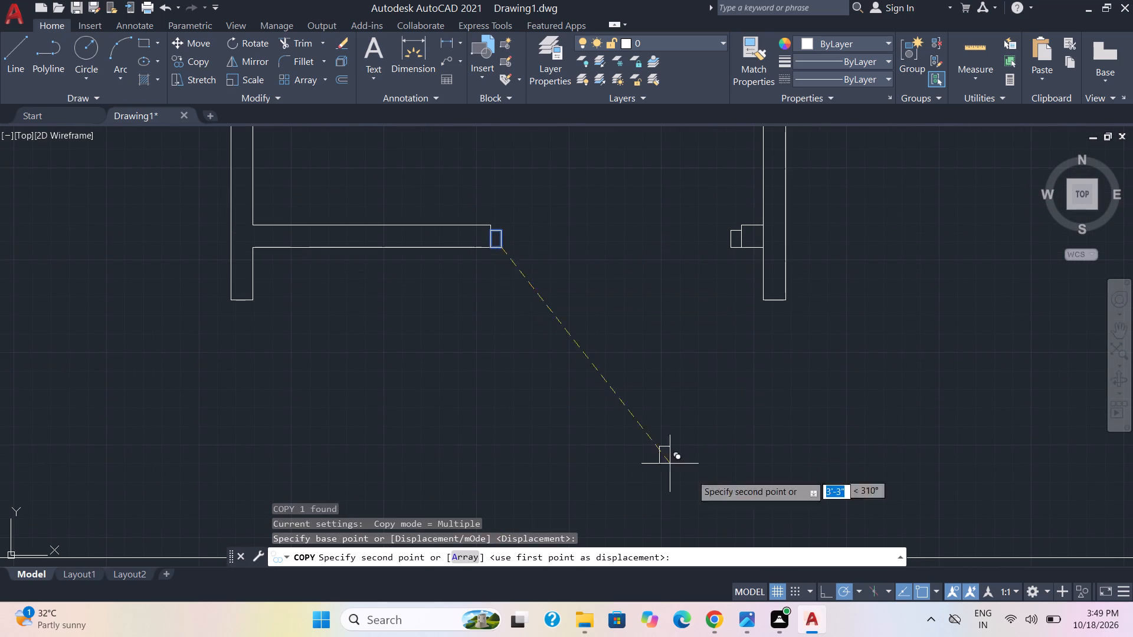
{"action": "scroll", "coordinate": [767, 484], "scroll_direction": "down", "scroll_amount": 1}
{"action": "middle_click_drag", "start_coordinate": [826, 465], "coordinate": [657, 287]}
{"action": "scroll", "coordinate": [657, 287], "scroll_direction": "down", "scroll_amount": 2}
{"action": "middle_click_drag", "start_coordinate": [650, 438], "coordinate": [657, 388]}
{"action": "scroll", "coordinate": [636, 396], "scroll_direction": "up", "scroll_amount": 3}
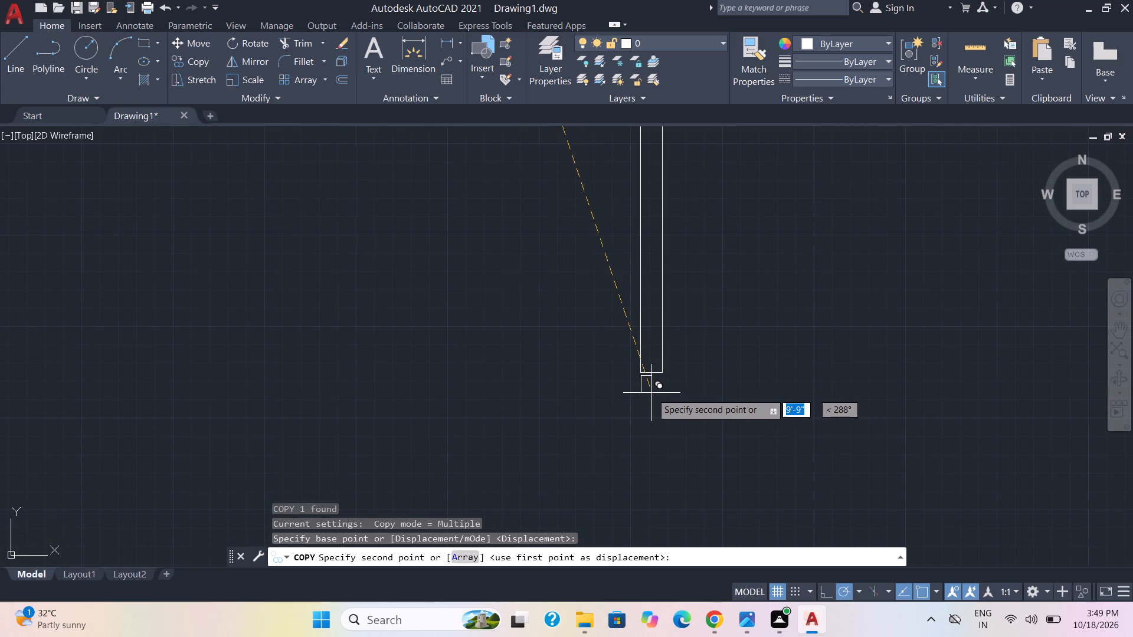
{"action": "left_click", "coordinate": [651, 390]}
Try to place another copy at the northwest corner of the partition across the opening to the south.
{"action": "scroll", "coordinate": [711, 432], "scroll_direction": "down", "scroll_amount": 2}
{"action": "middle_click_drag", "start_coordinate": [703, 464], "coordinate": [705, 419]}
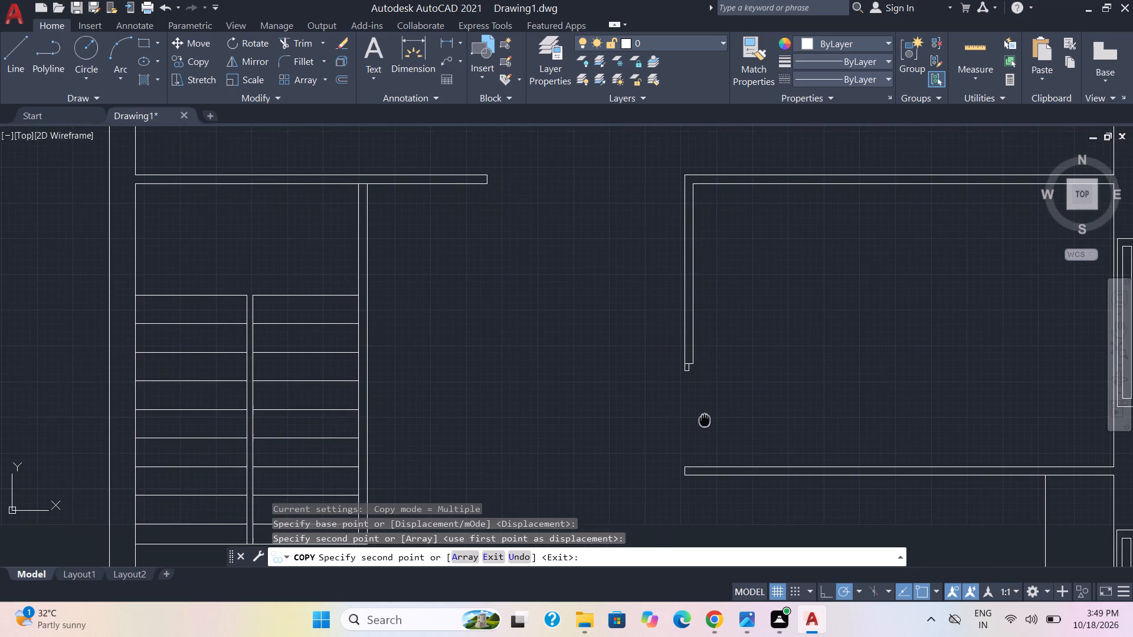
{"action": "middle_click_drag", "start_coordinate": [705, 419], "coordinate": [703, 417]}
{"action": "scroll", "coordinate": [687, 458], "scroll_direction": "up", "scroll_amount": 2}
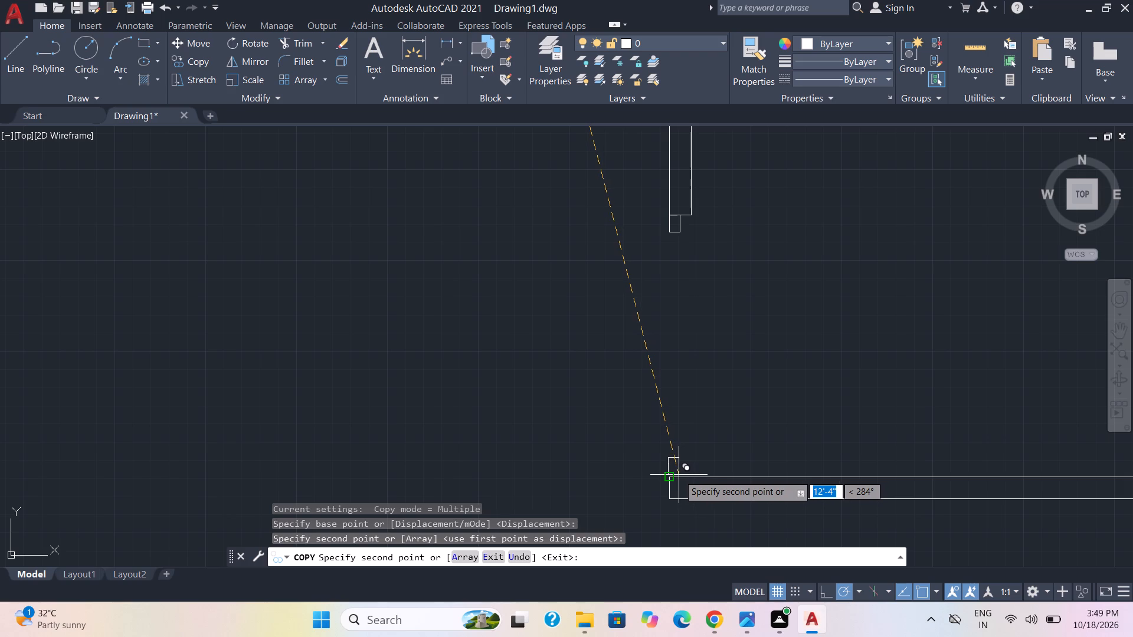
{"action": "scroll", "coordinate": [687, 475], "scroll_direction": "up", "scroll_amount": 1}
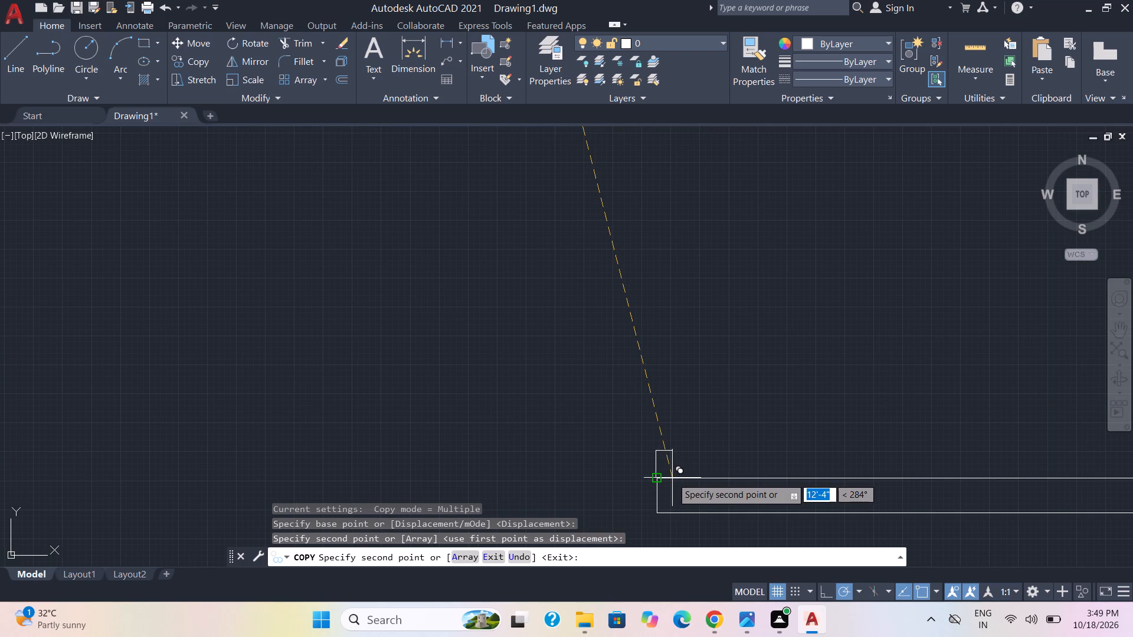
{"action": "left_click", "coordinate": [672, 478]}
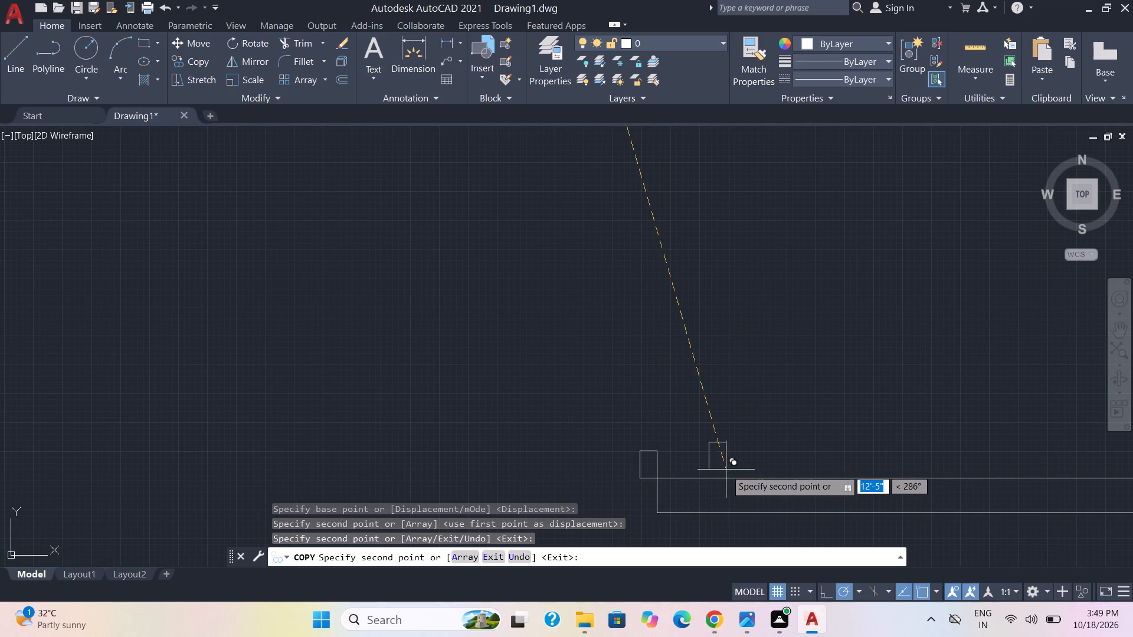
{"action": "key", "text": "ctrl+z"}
Place another copy of the small rectangle by its southeast corner on the northwest corner of the partition across the opening.
{"action": "middle_click_drag", "start_coordinate": [681, 452], "coordinate": [680, 303]}
{"action": "key", "text": "Left"}
{"action": "key", "text": "ctrl+shift+slash"}
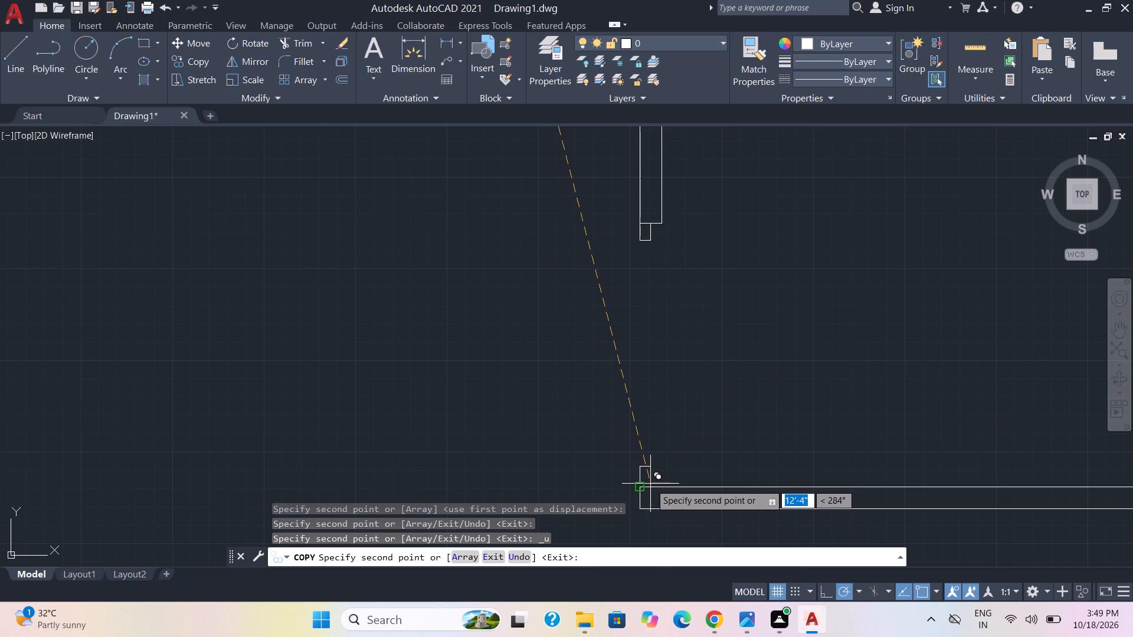
{"action": "scroll", "coordinate": [653, 487], "scroll_direction": "up", "scroll_amount": 2}
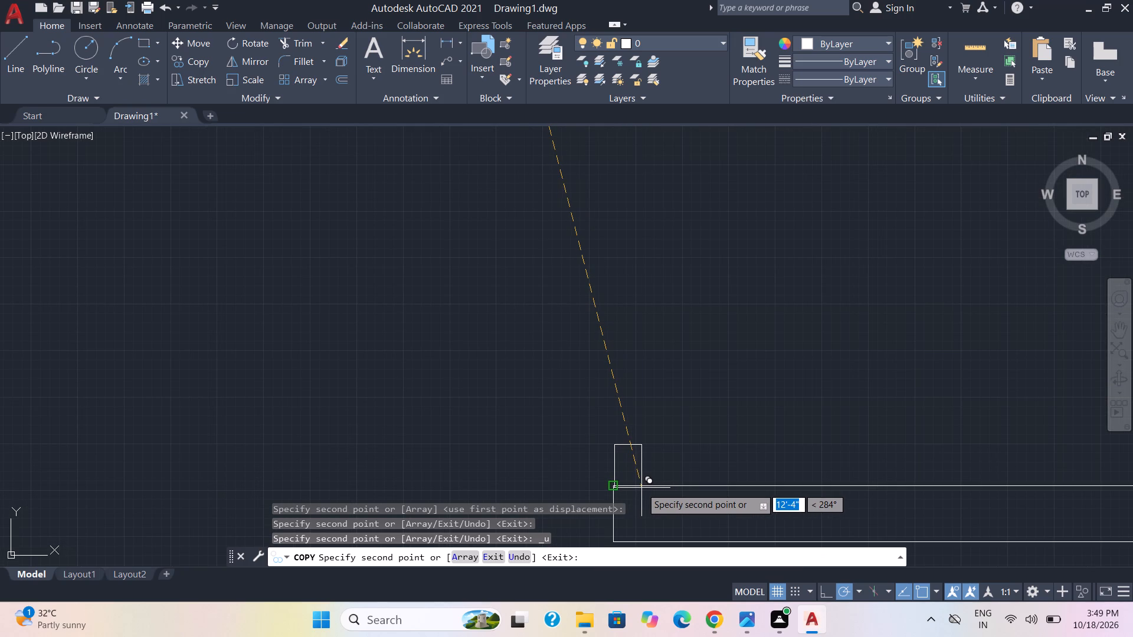
{"action": "scroll", "coordinate": [642, 488], "scroll_direction": "up", "scroll_amount": 2}
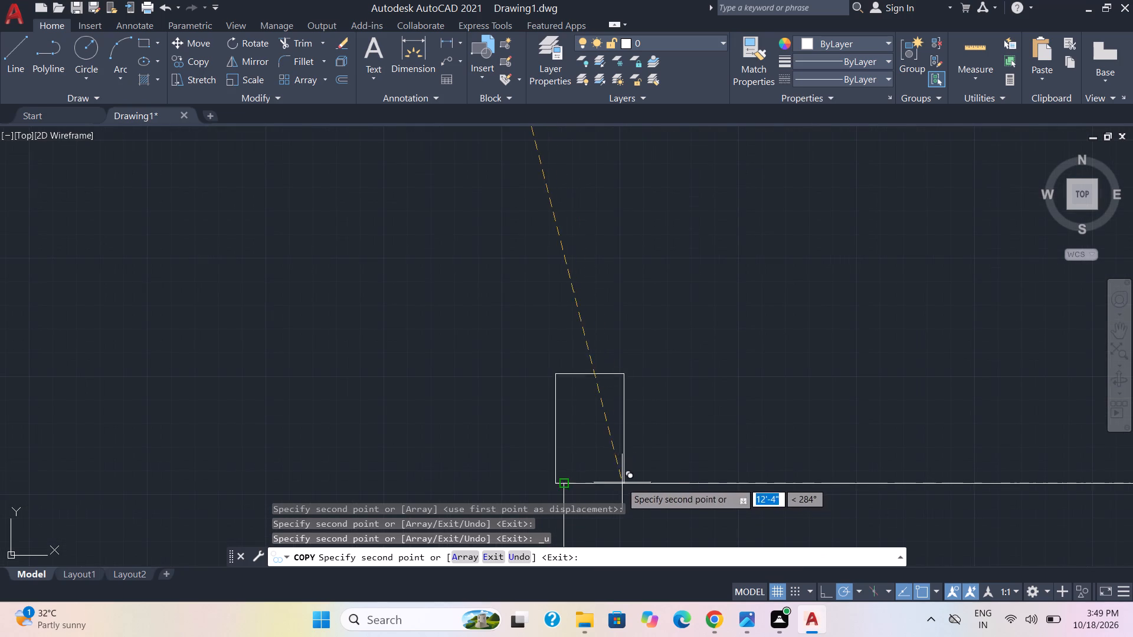
{"action": "left_click", "coordinate": [632, 483]}
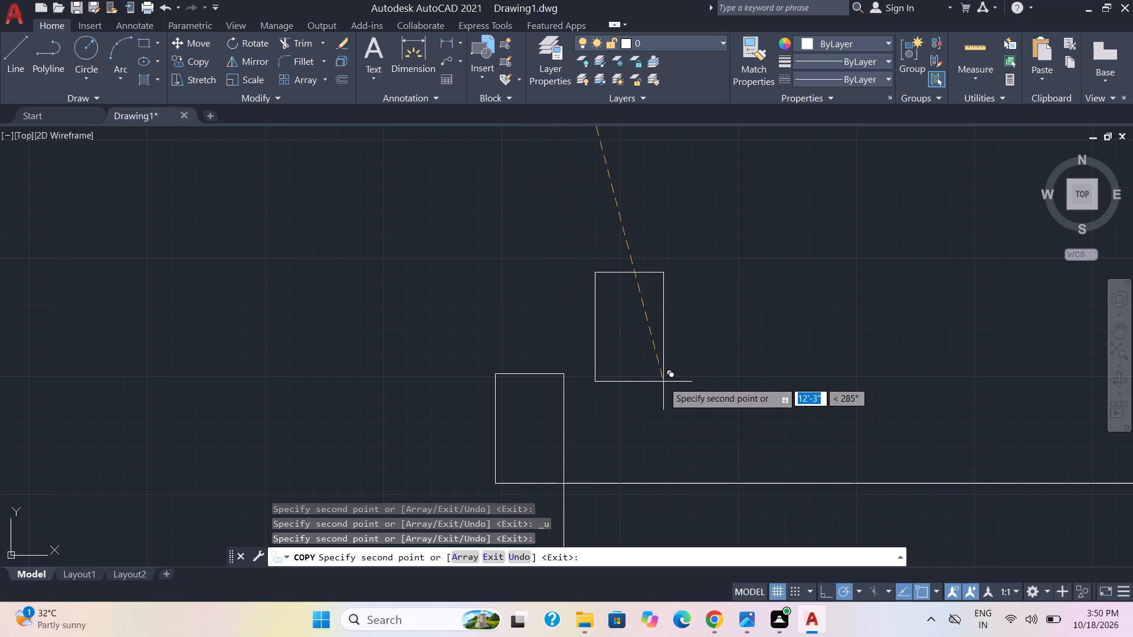
{"action": "key", "text": "Escape"}
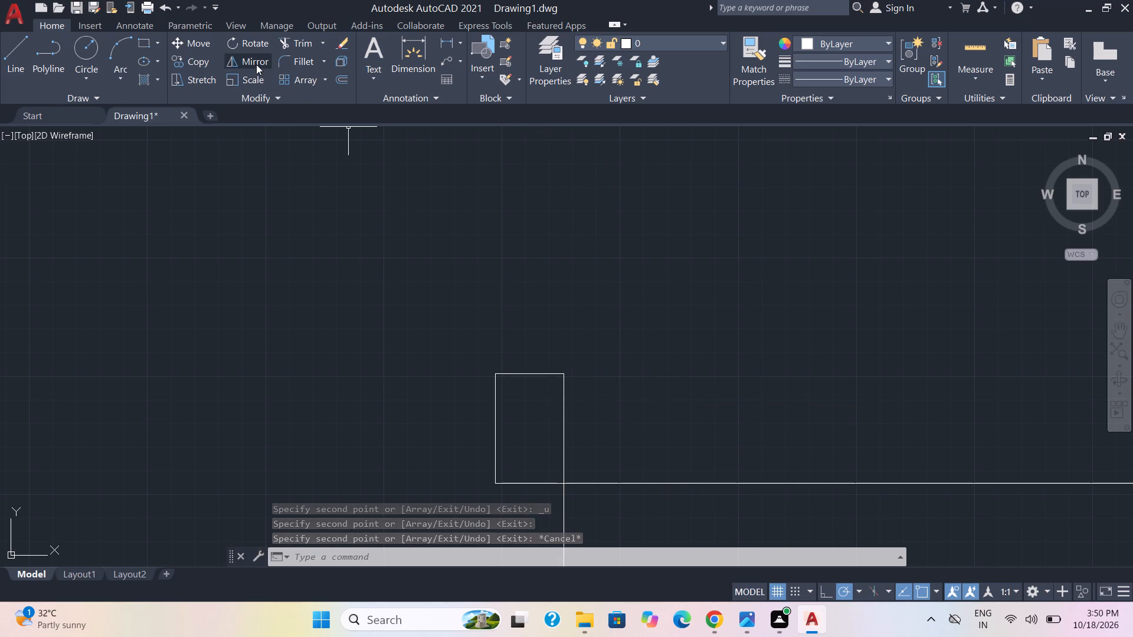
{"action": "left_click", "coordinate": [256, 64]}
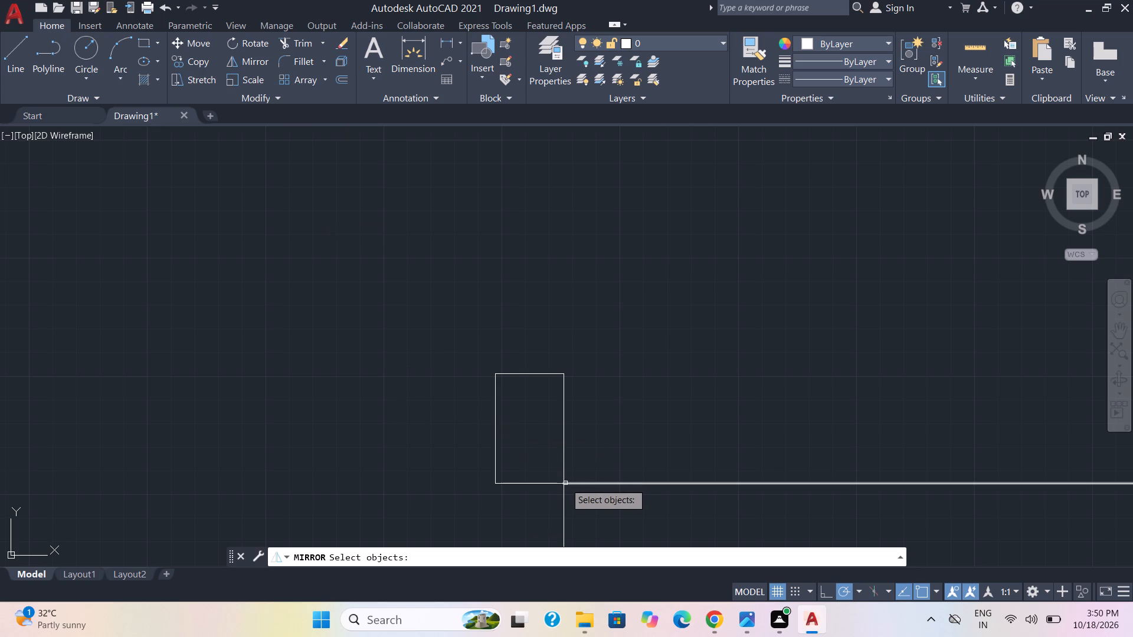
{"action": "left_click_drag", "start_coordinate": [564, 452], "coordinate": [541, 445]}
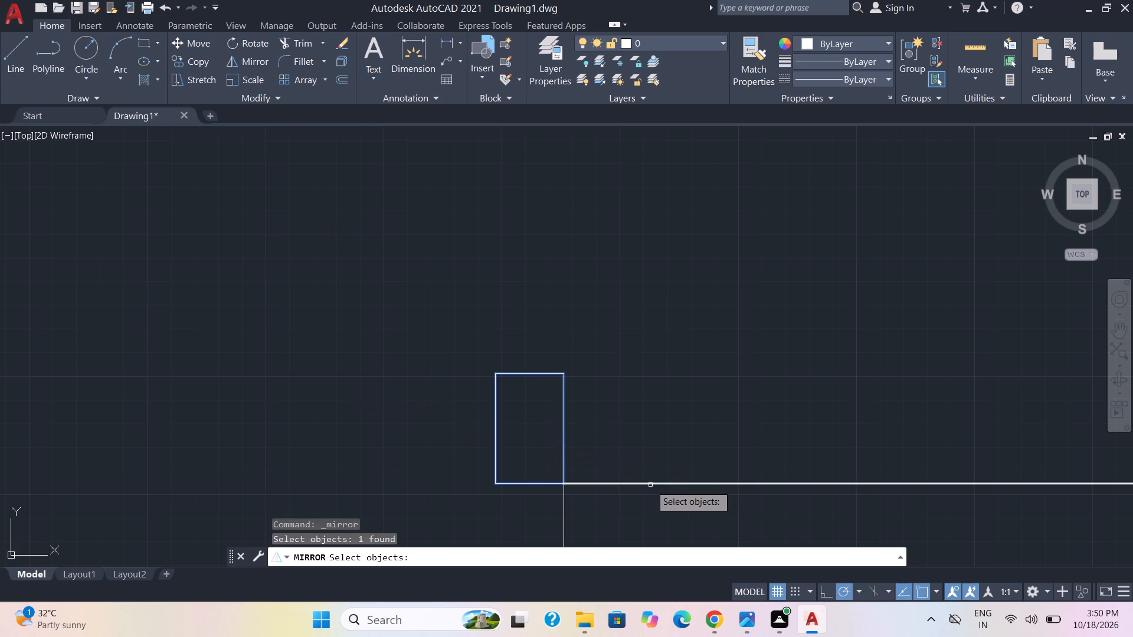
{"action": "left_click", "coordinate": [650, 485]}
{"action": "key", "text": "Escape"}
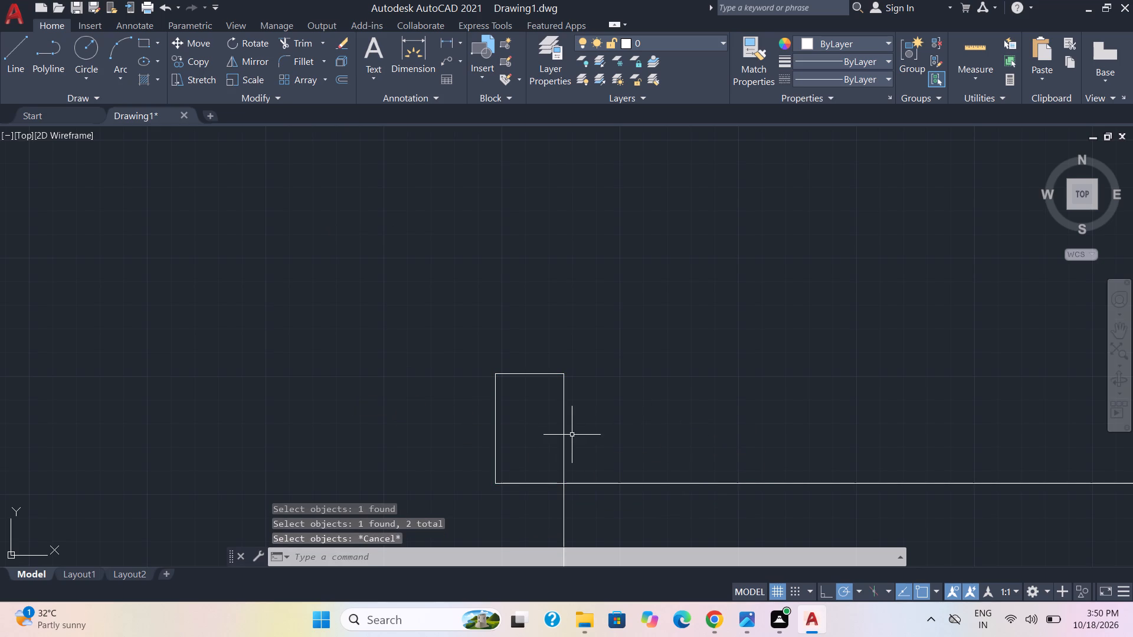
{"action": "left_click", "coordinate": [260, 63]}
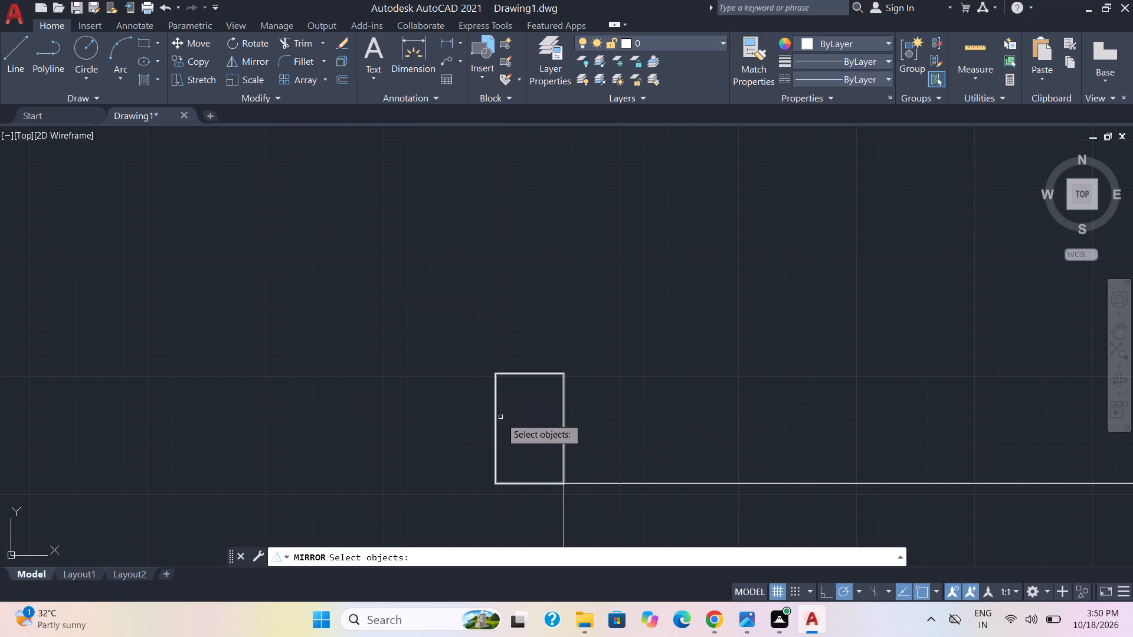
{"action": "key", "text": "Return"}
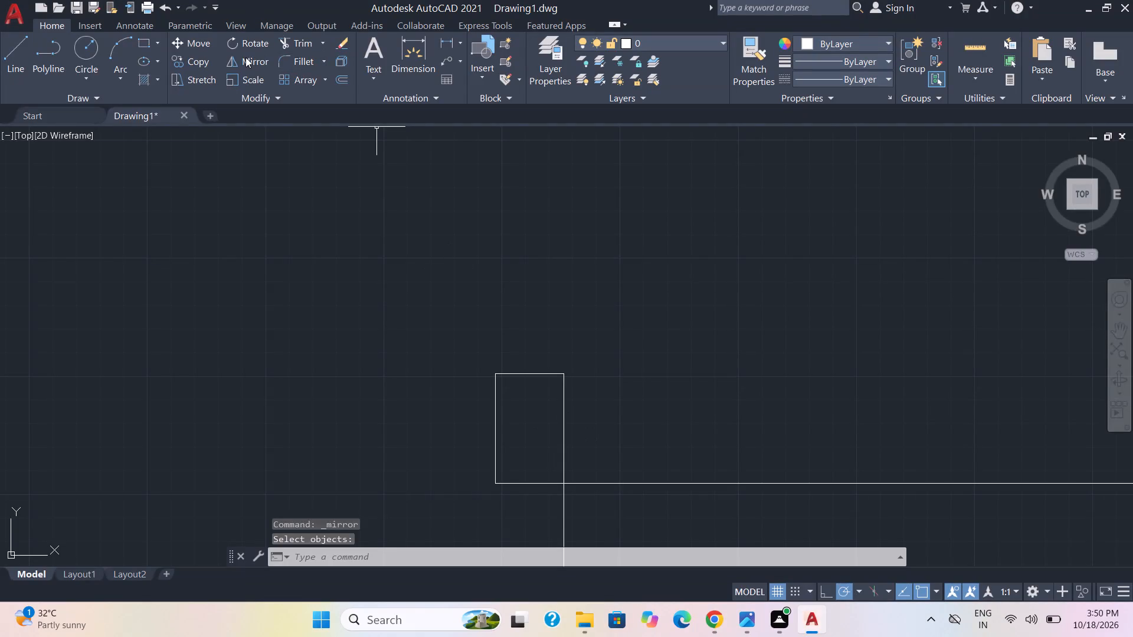
Mirror the rectangle at the partition corner about a vertical line through its southeast corner, erasing the source object.
{"action": "left_click", "coordinate": [245, 58]}
{"action": "left_click", "coordinate": [564, 420]}
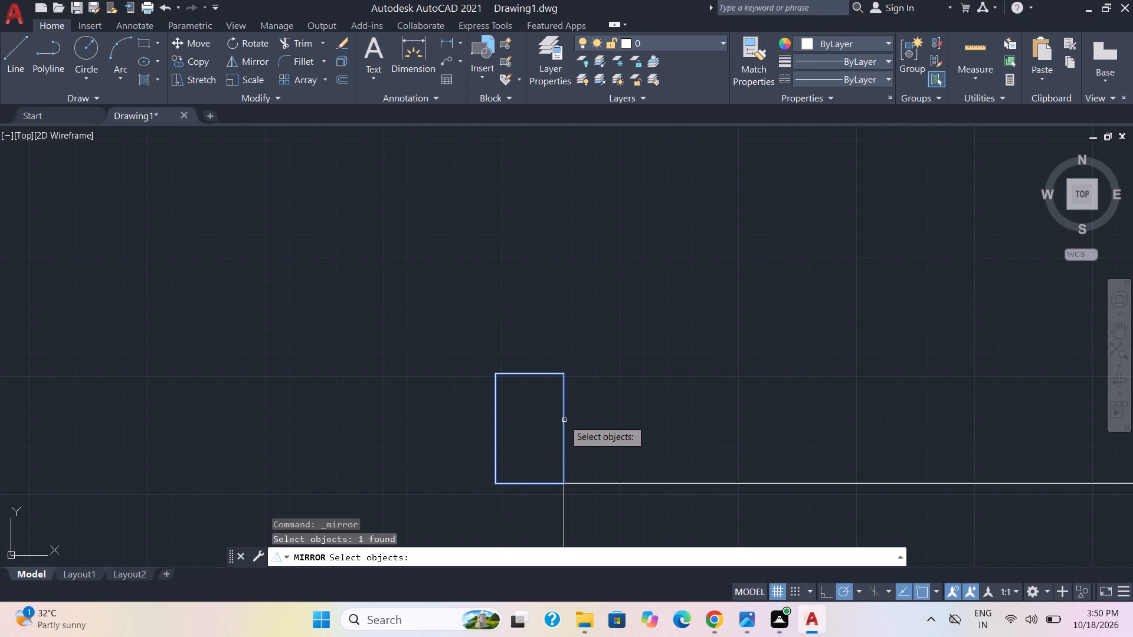
{"action": "key", "text": "Return"}
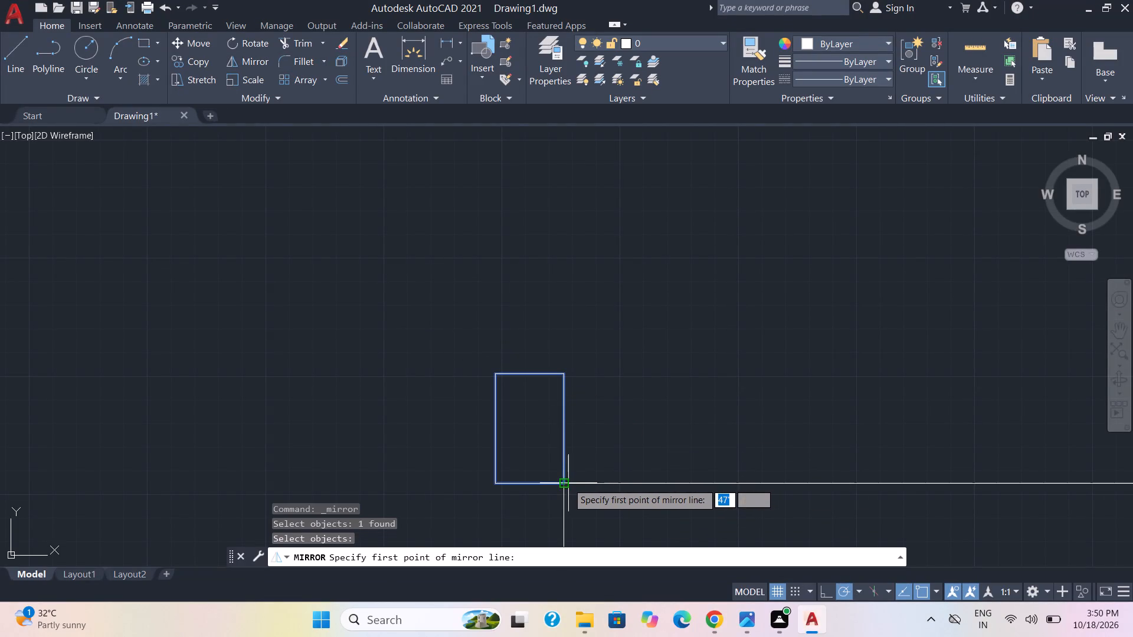
{"action": "left_click", "coordinate": [565, 483]}
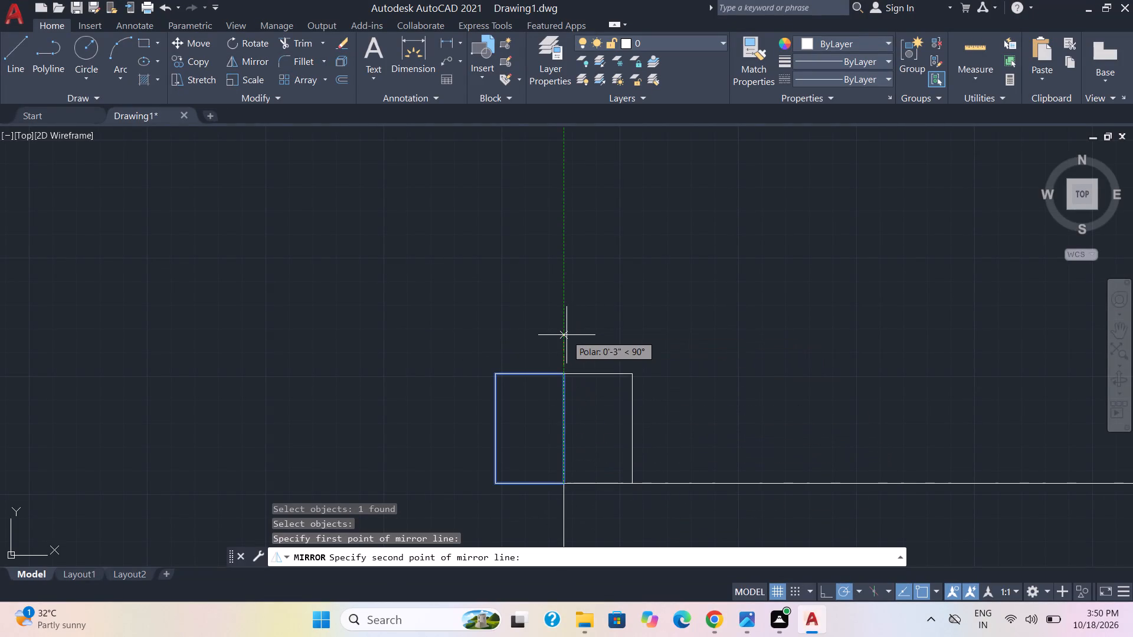
{"action": "left_click", "coordinate": [566, 335]}
{"action": "scroll", "coordinate": [680, 427], "scroll_direction": "down", "scroll_amount": 3}
{"action": "scroll", "coordinate": [657, 405], "scroll_direction": "up", "scroll_amount": 4}
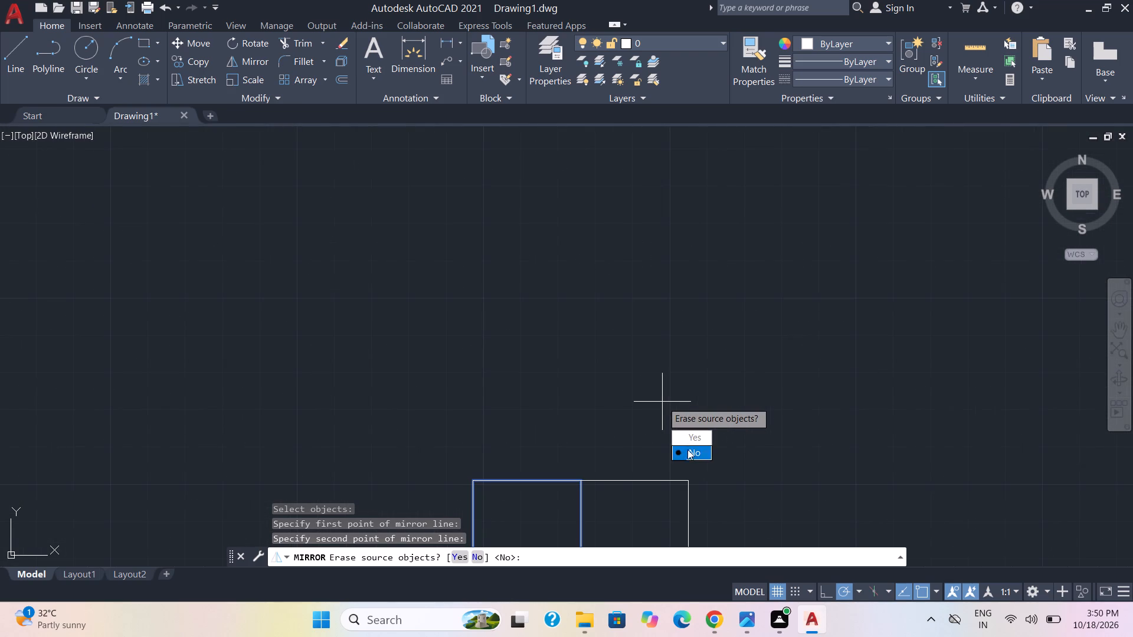
{"action": "left_click_drag", "start_coordinate": [689, 440], "coordinate": [566, 335]}
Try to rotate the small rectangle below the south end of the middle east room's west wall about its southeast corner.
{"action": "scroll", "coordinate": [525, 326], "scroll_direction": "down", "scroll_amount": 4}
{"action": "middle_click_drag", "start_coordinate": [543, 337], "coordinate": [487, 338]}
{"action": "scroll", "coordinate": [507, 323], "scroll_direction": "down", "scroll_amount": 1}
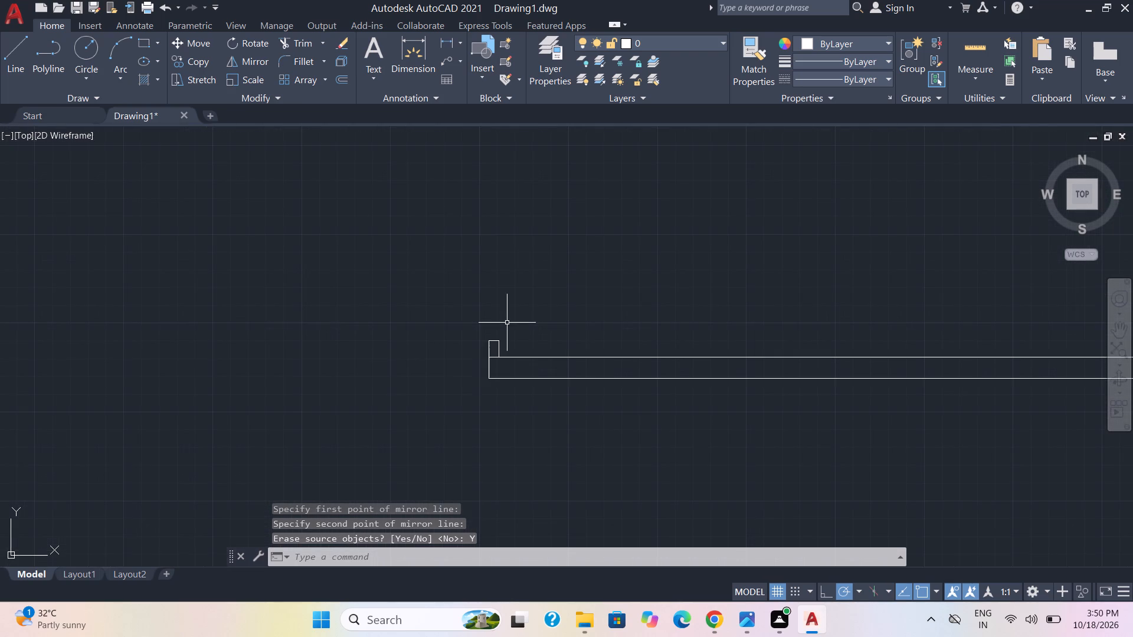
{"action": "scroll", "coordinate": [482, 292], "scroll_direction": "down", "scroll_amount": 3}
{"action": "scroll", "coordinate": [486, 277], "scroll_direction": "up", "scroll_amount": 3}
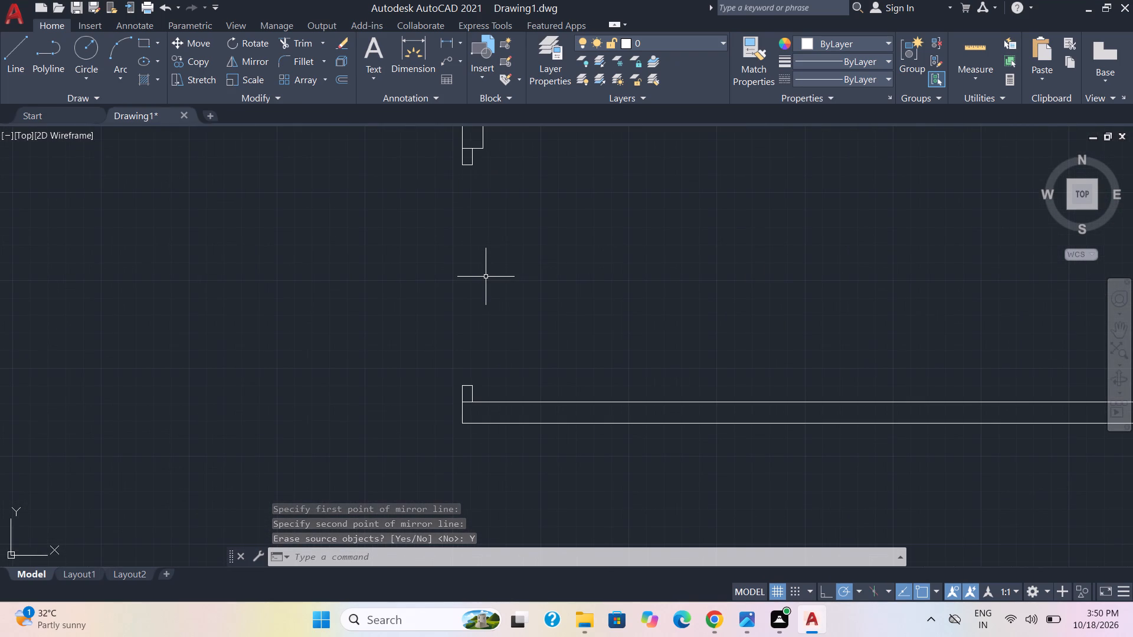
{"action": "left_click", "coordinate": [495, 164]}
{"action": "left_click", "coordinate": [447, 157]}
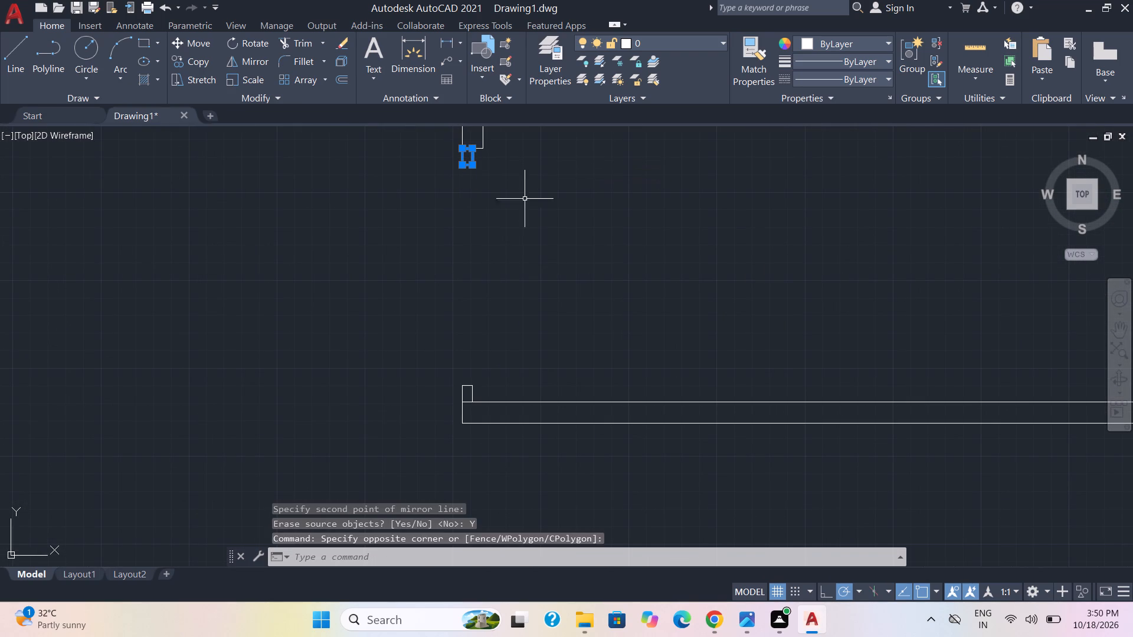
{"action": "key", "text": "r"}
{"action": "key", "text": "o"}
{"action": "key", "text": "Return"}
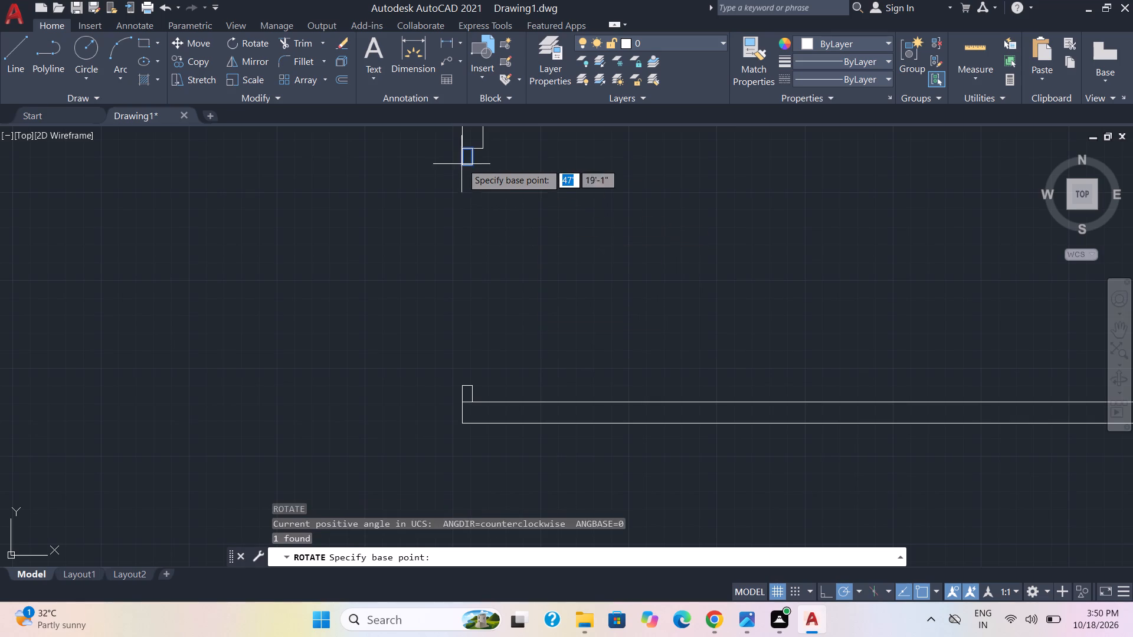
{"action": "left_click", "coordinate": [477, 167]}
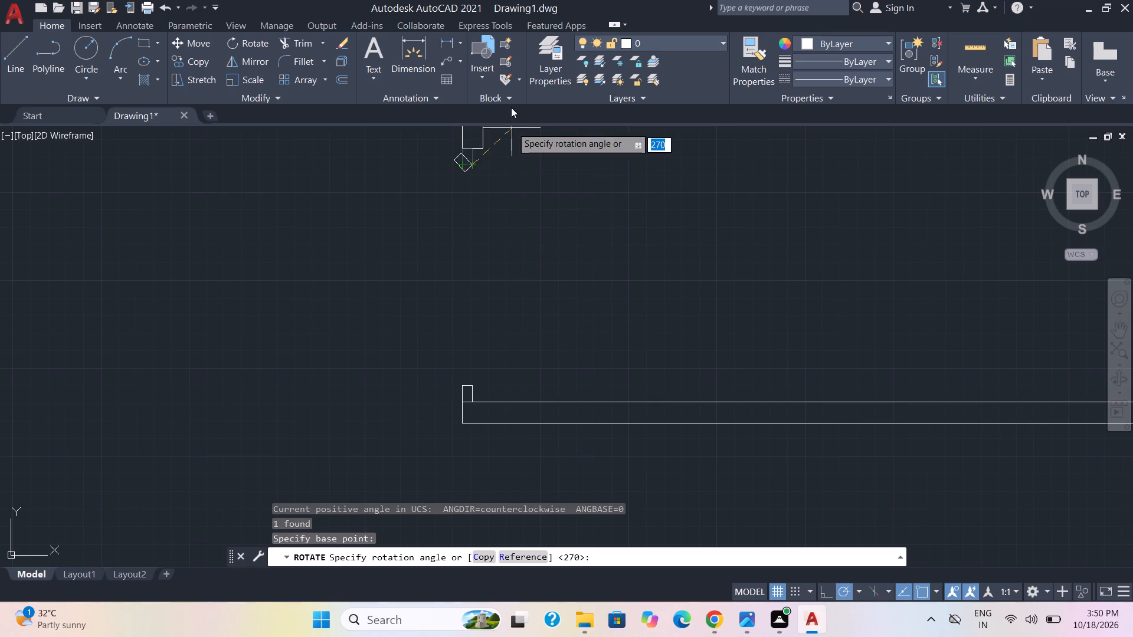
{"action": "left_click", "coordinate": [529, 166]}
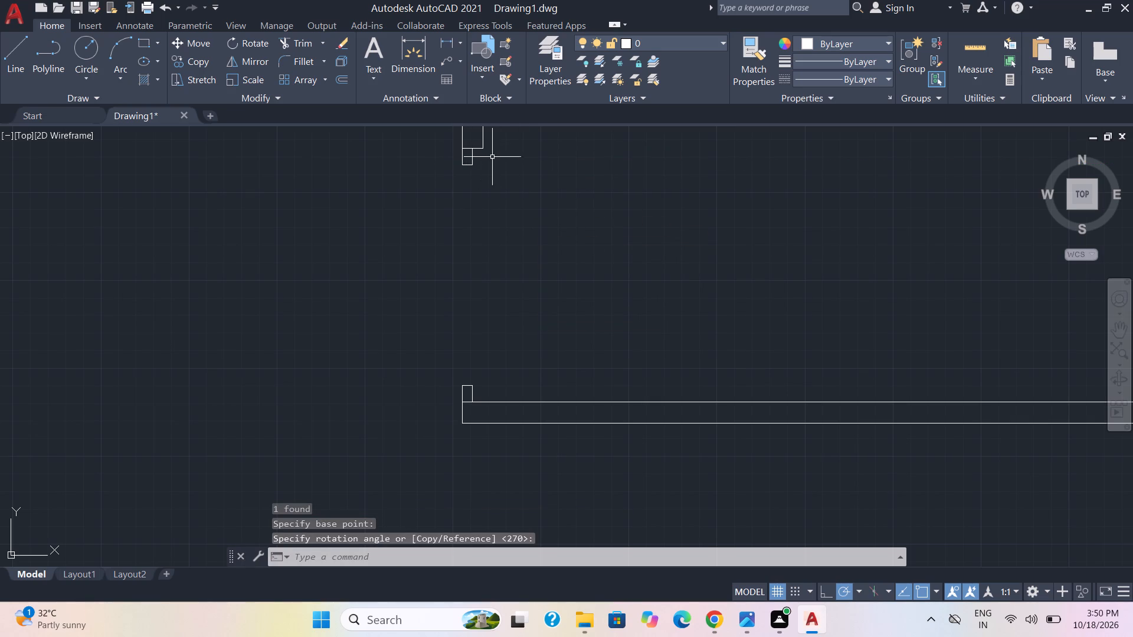
Rotate the small rectangle below the middle east room's west wall 90° about its northeast corner.
{"action": "type", "text": "rp"}
{"action": "key", "text": "equal"}
{"action": "key", "text": "BackSpace"}
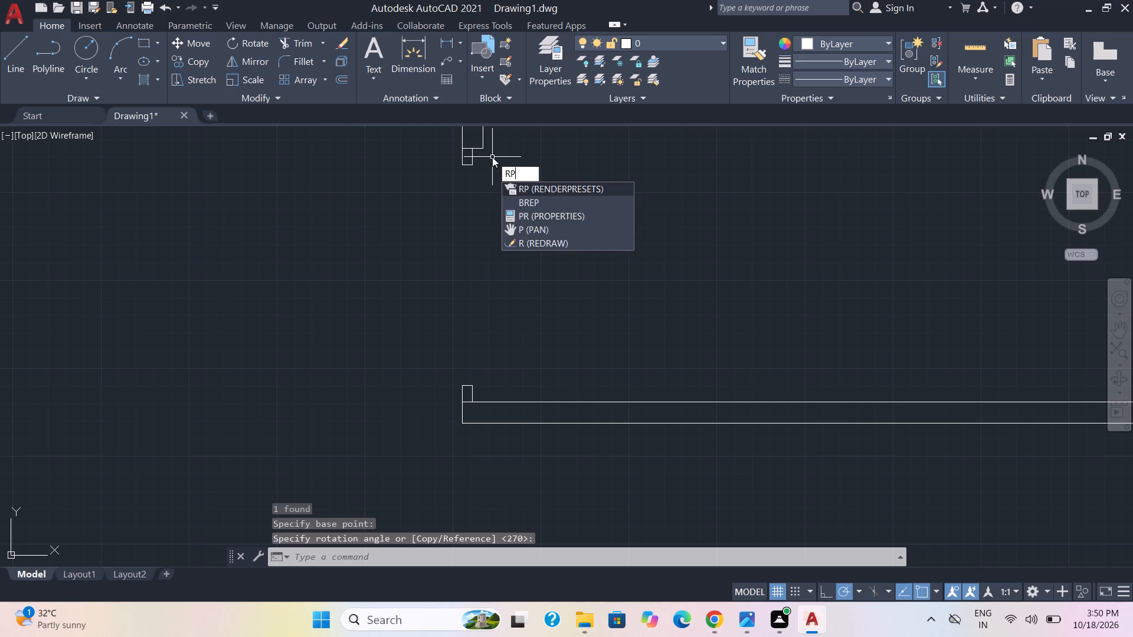
{"action": "key", "text": "BackSpace"}
{"action": "key", "text": "BackSpace"}
{"action": "type", "text": "ro"}
{"action": "key", "text": "Return"}
{"action": "scroll", "coordinate": [477, 156], "scroll_direction": "up", "scroll_amount": 2}
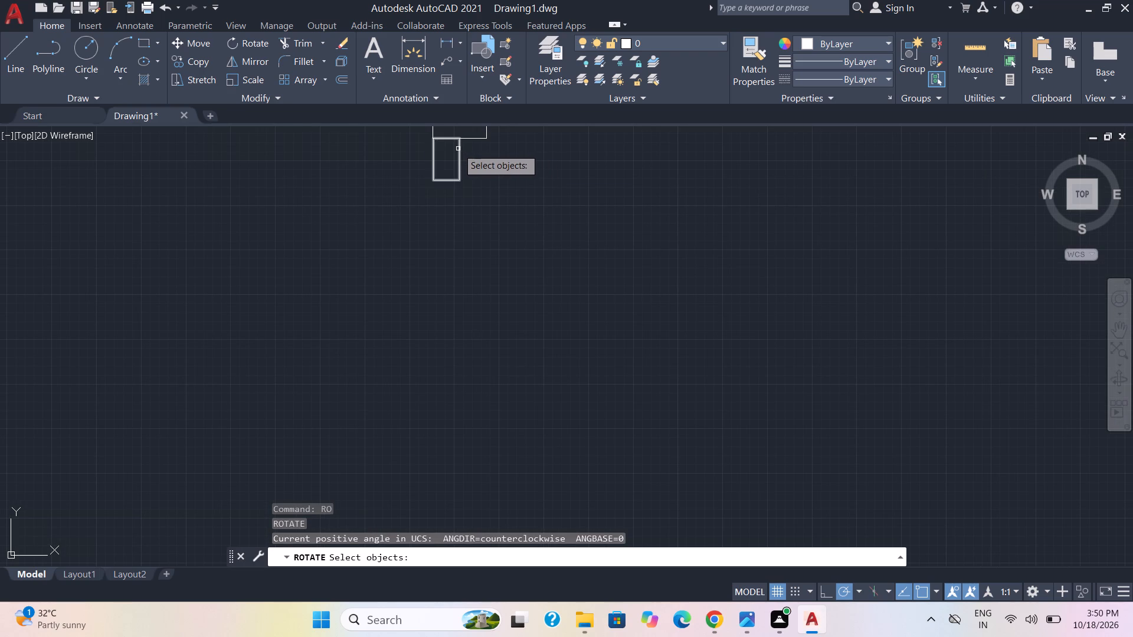
{"action": "left_click", "coordinate": [458, 149]}
{"action": "left_click", "coordinate": [459, 138]}
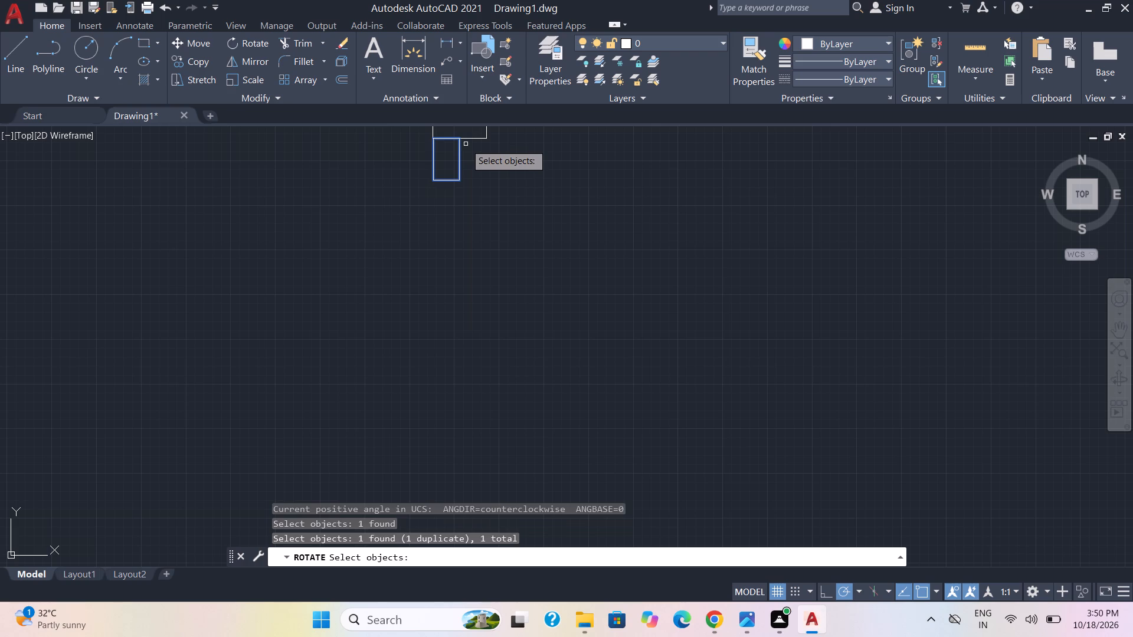
{"action": "key", "text": "Return"}
{"action": "left_click", "coordinate": [460, 139]}
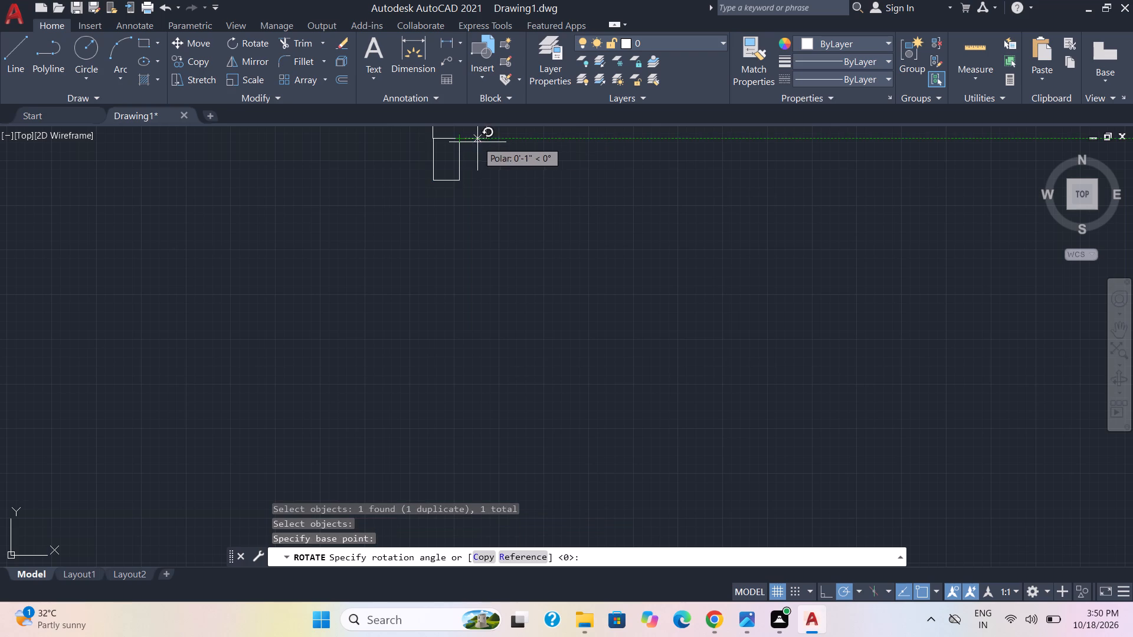
{"action": "scroll", "coordinate": [454, 169], "scroll_direction": "down", "scroll_amount": 1}
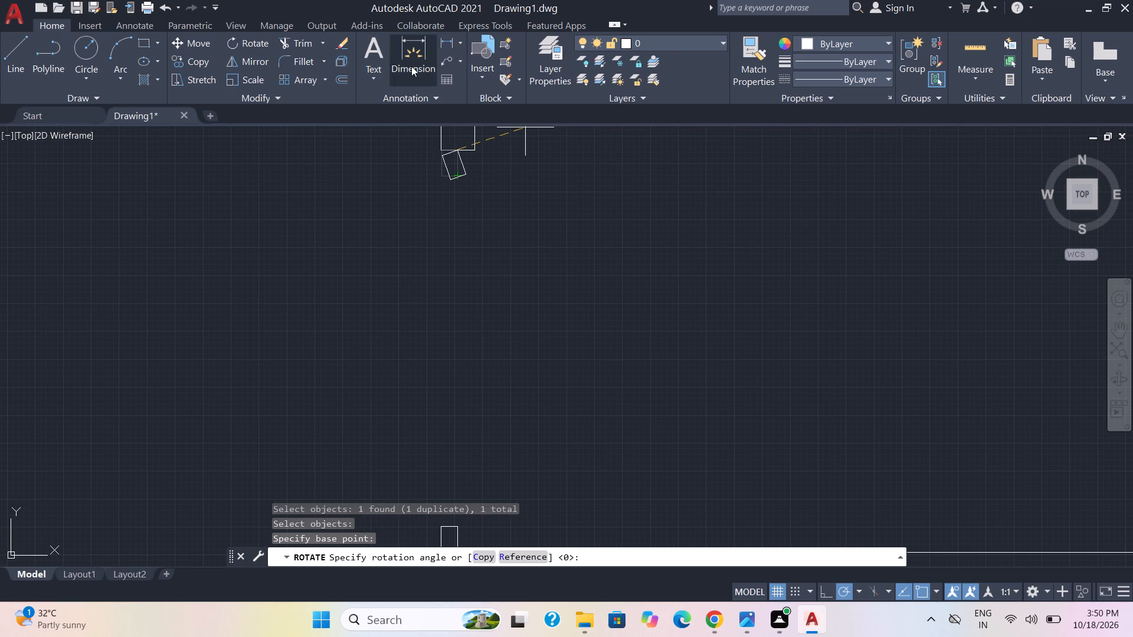
{"action": "middle_click_drag", "start_coordinate": [448, 202], "coordinate": [448, 254]}
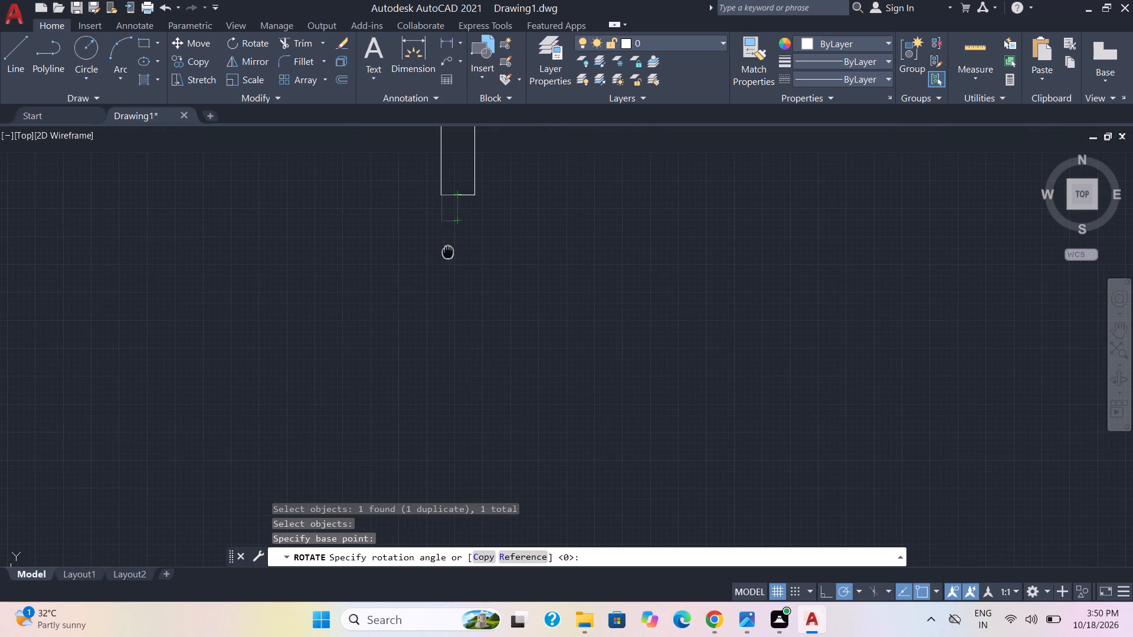
{"action": "middle_click_drag", "start_coordinate": [448, 254], "coordinate": [448, 261]}
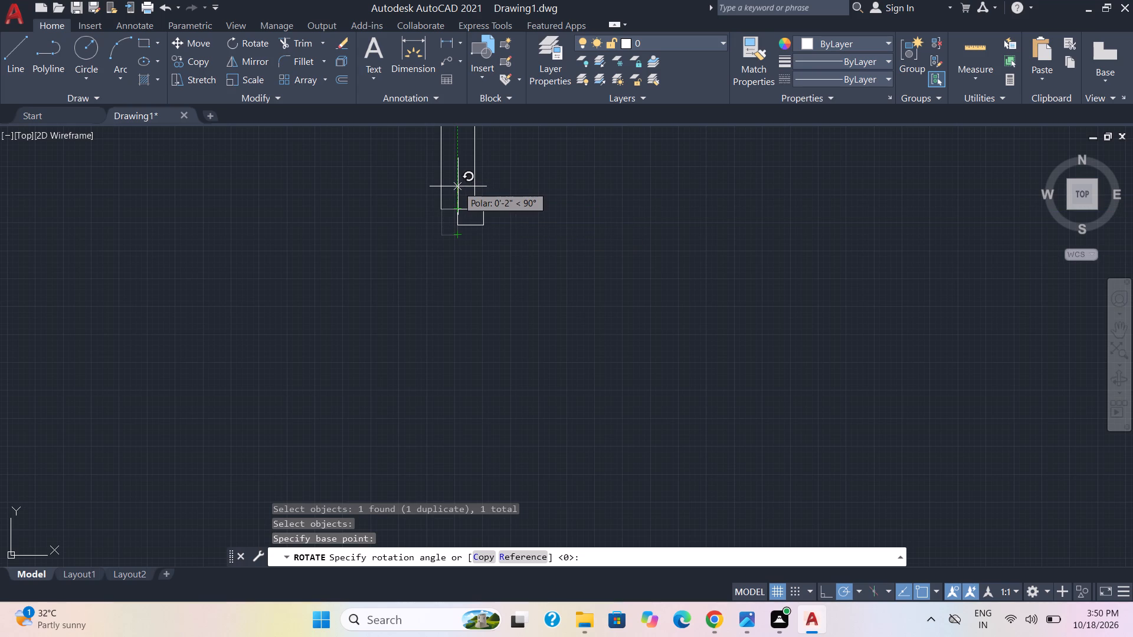
{"action": "left_click", "coordinate": [458, 186]}
Move the rotated rectangle west by its southwest corner until it is flush with the wall's west face.
{"action": "left_click", "coordinate": [490, 234]}
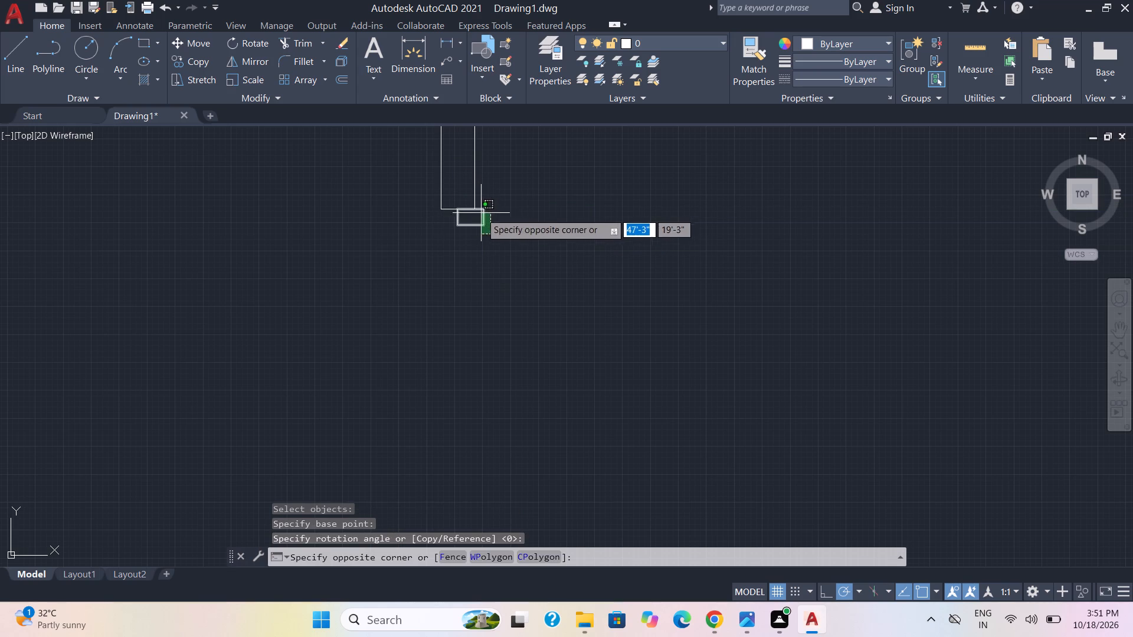
{"action": "left_click", "coordinate": [478, 209]}
{"action": "key", "text": "m"}
{"action": "key", "text": "Return"}
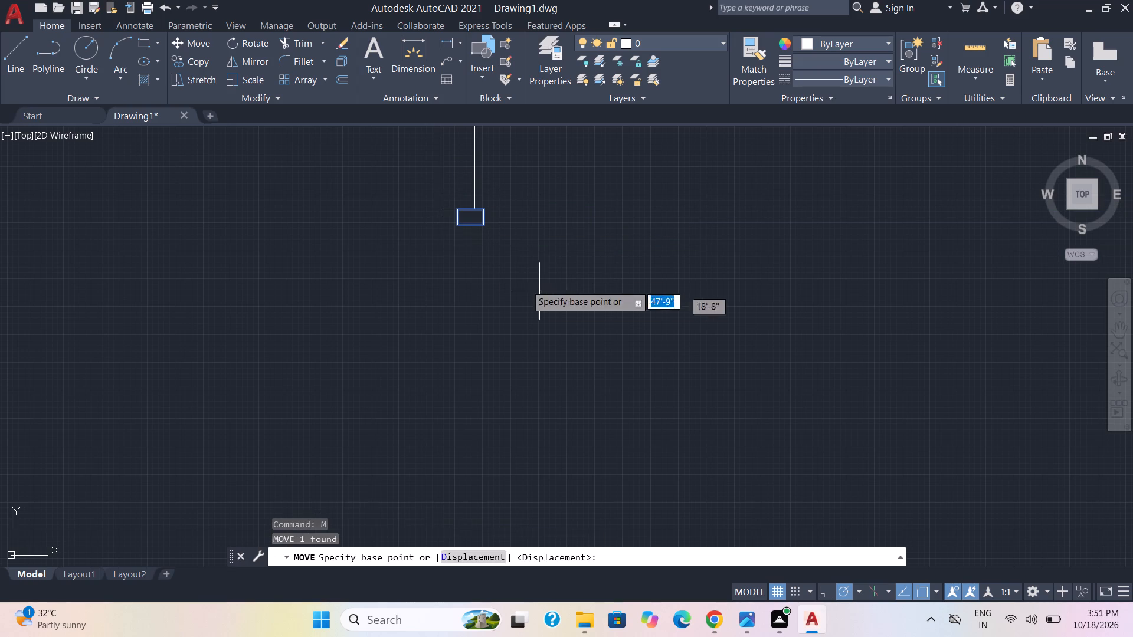
{"action": "left_click", "coordinate": [456, 226]}
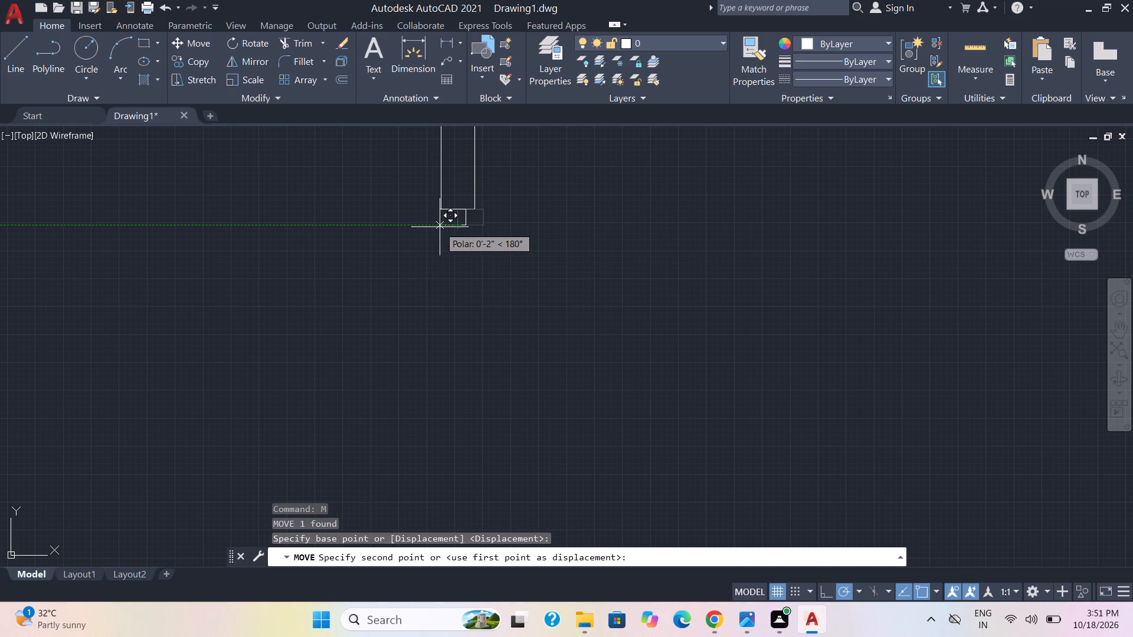
{"action": "scroll", "coordinate": [440, 227], "scroll_direction": "up", "scroll_amount": 3}
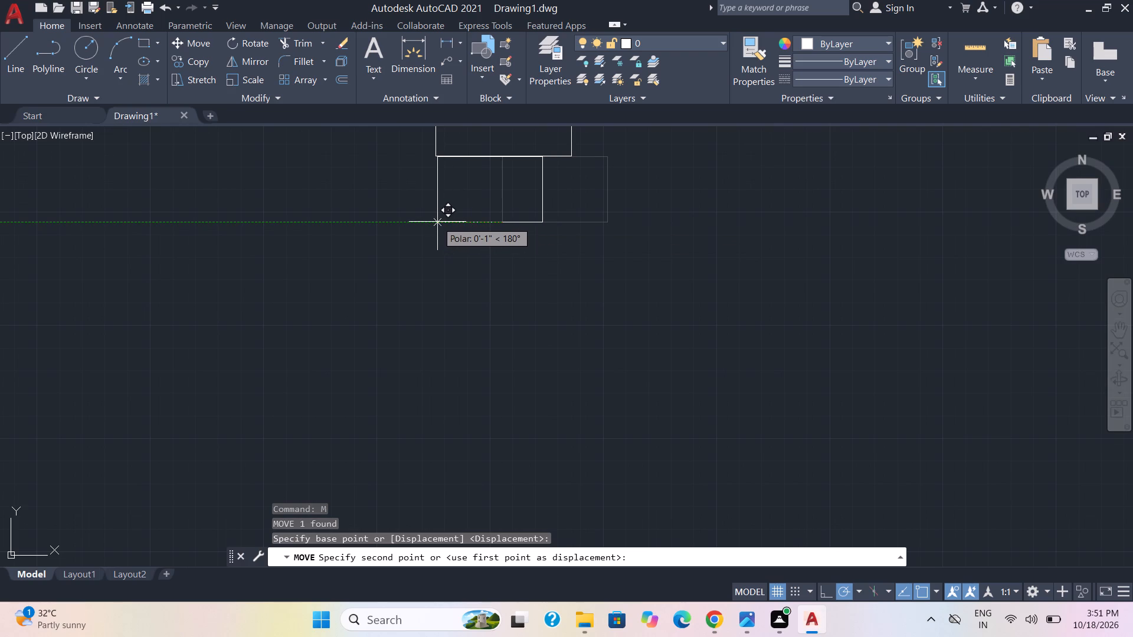
{"action": "left_click", "coordinate": [436, 222]}
Rotate the rectangle at the partition corner across the opening 270° about its northeast corner.
{"action": "scroll", "coordinate": [567, 255], "scroll_direction": "down", "scroll_amount": 3}
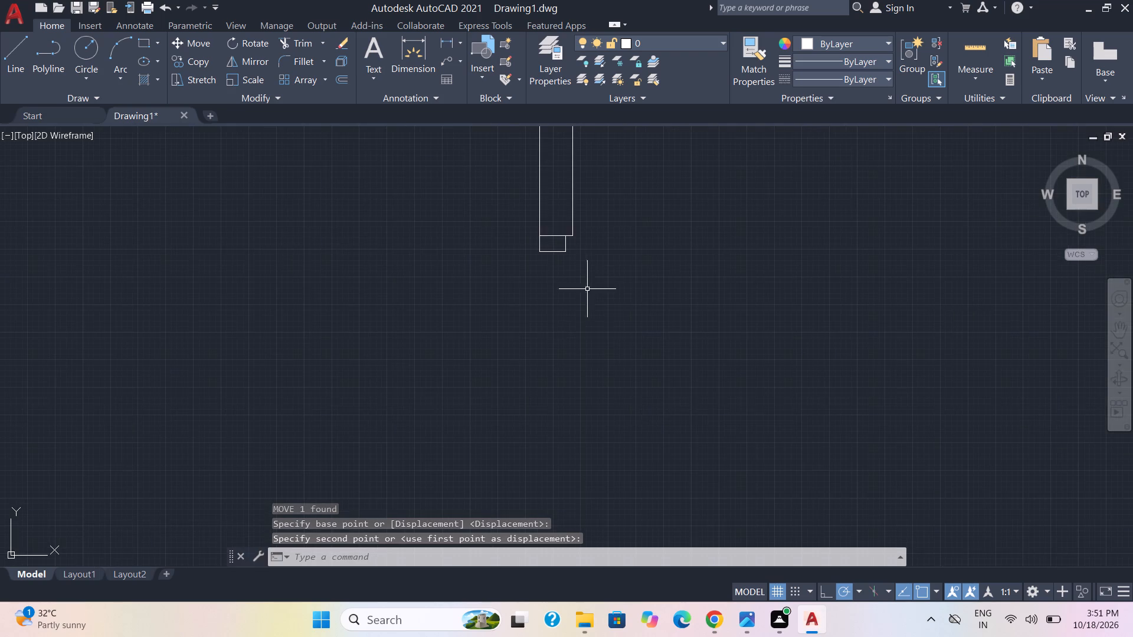
{"action": "middle_click_drag", "start_coordinate": [596, 322], "coordinate": [573, 209]}
{"action": "scroll", "coordinate": [587, 303], "scroll_direction": "down", "scroll_amount": 2}
{"action": "scroll", "coordinate": [557, 376], "scroll_direction": "up", "scroll_amount": 3}
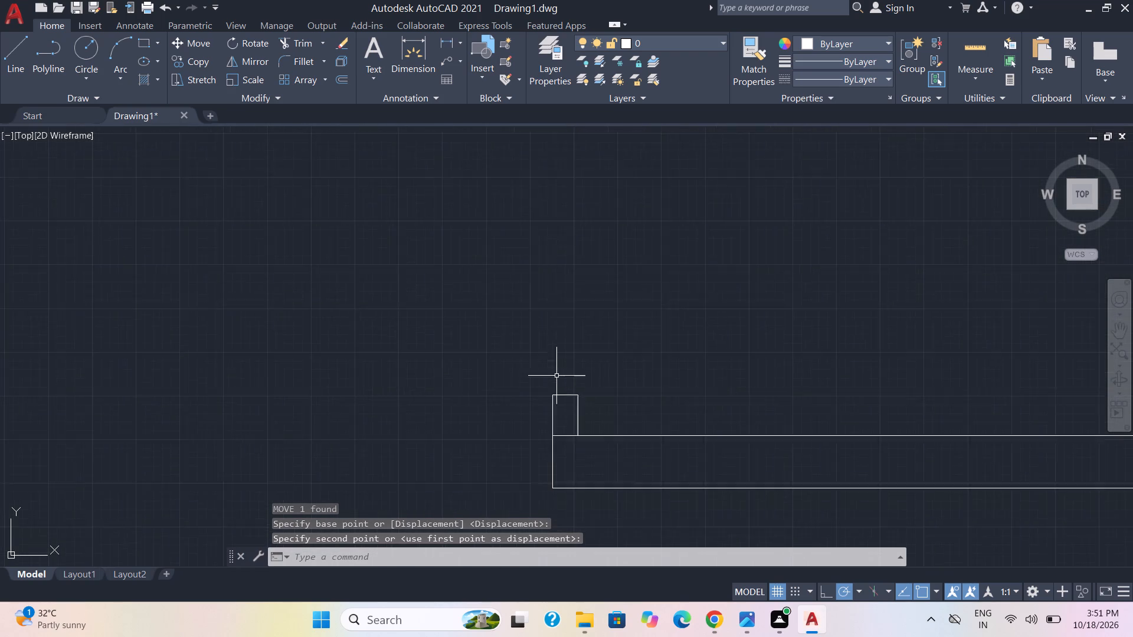
{"action": "scroll", "coordinate": [556, 376], "scroll_direction": "up", "scroll_amount": 1}
{"action": "left_click", "coordinate": [581, 406]}
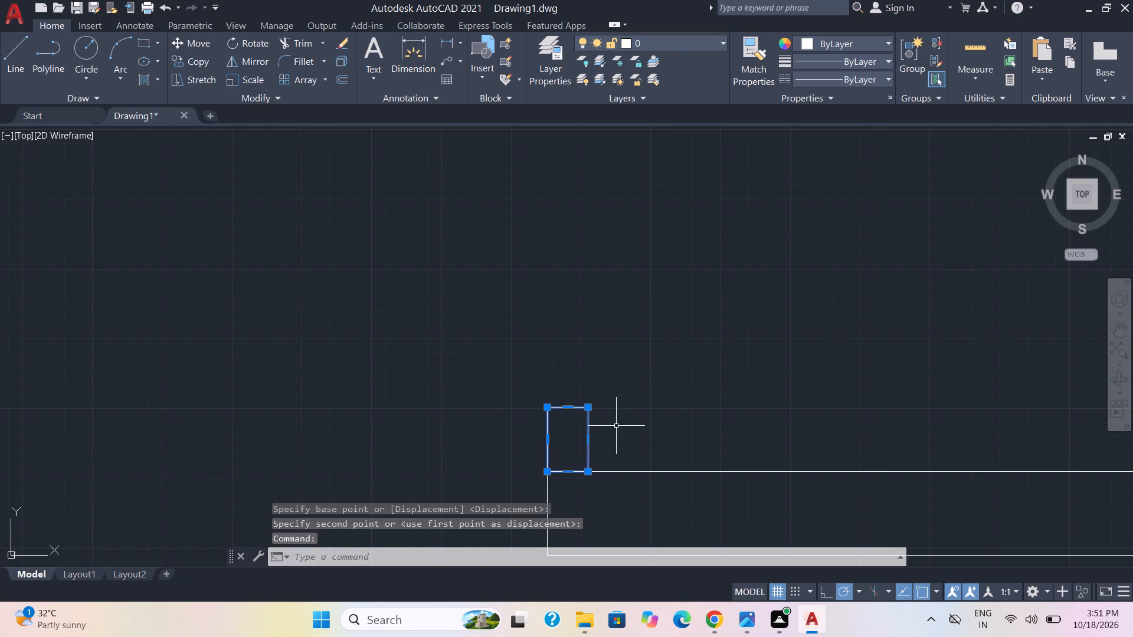
{"action": "key", "text": "r"}
{"action": "key", "text": "o"}
{"action": "key", "text": "Return"}
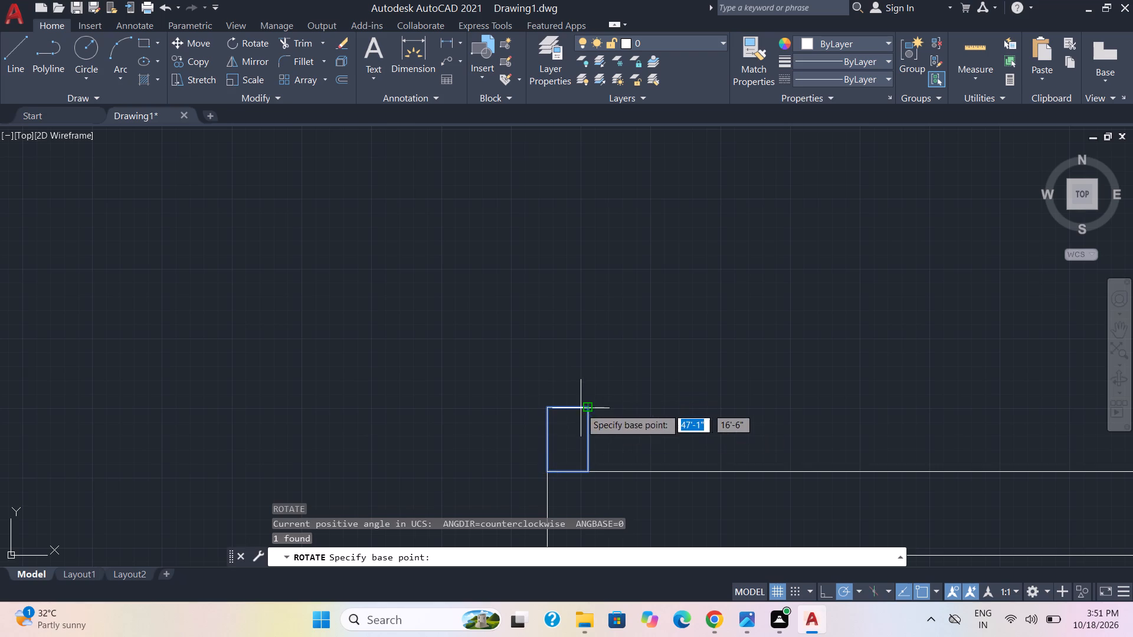
{"action": "left_click", "coordinate": [587, 409]}
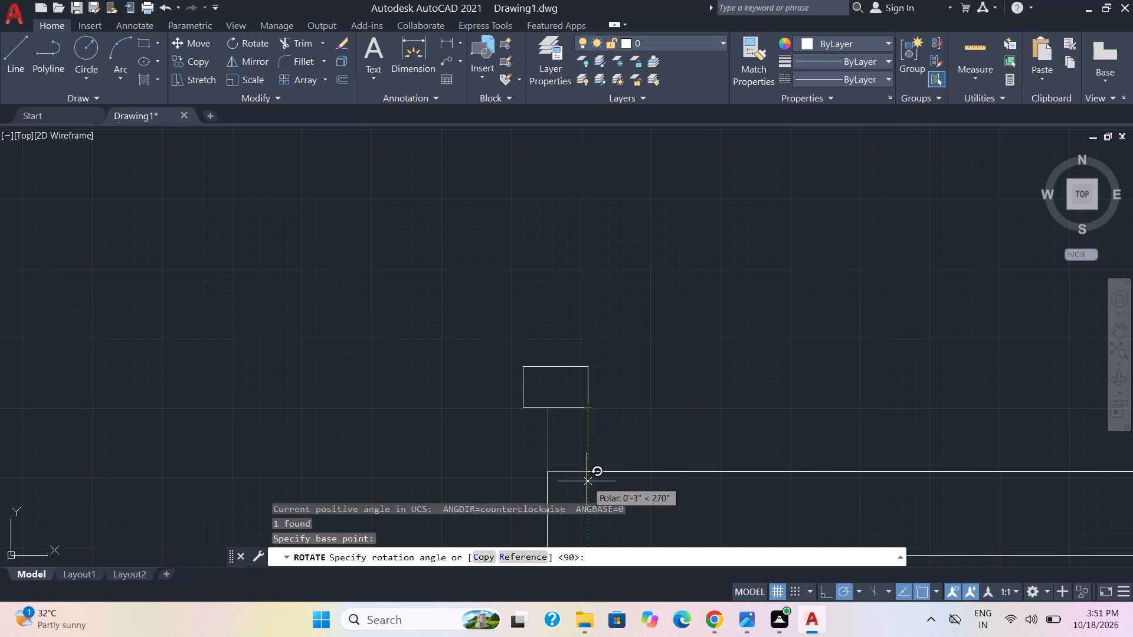
{"action": "left_click", "coordinate": [587, 480]}
Move the rotated rectangle by its southeast corner onto the northwest corner of the partition.
{"action": "left_click_drag", "start_coordinate": [594, 422], "coordinate": [579, 405]}
{"action": "left_click", "coordinate": [444, 288]}
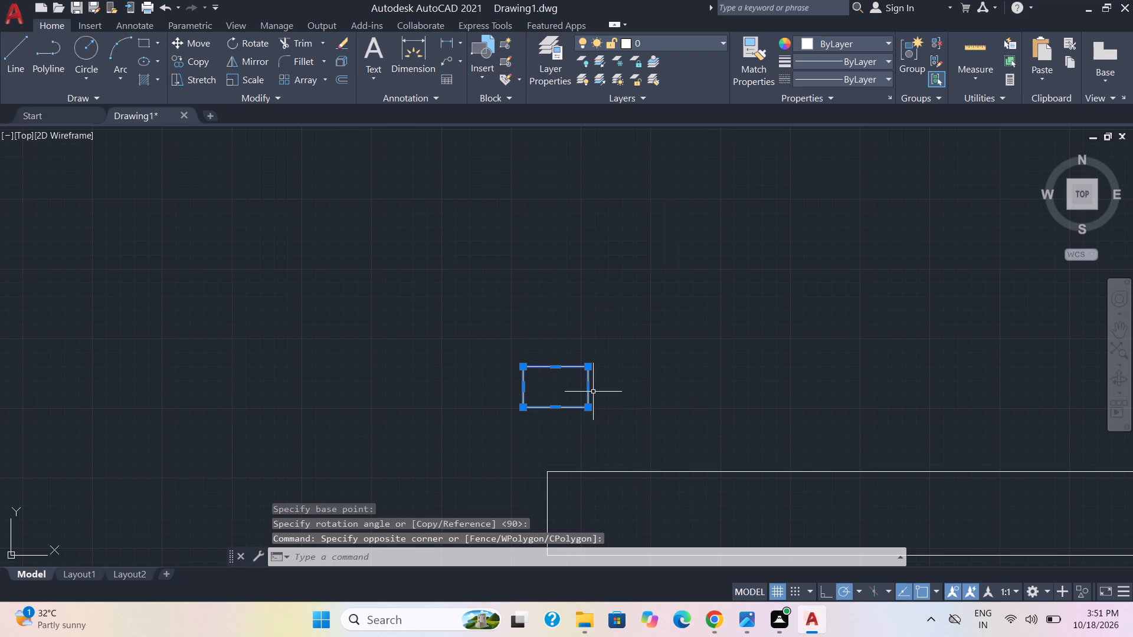
{"action": "key", "text": "m"}
{"action": "key", "text": "Return"}
{"action": "left_click", "coordinate": [588, 406]}
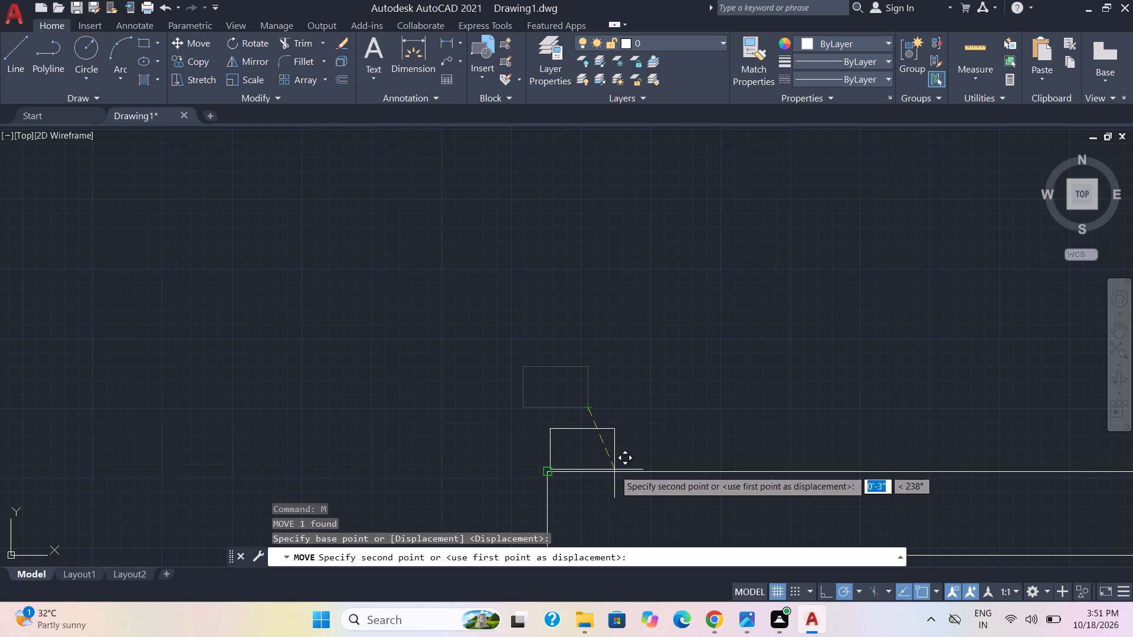
{"action": "scroll", "coordinate": [614, 469], "scroll_direction": "up", "scroll_amount": 1}
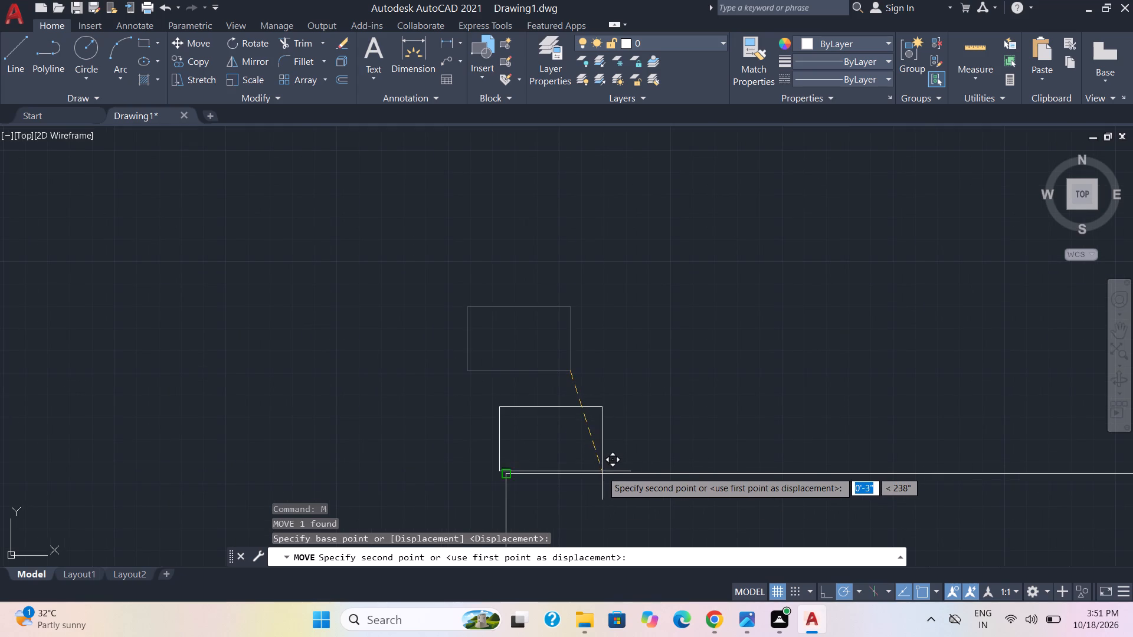
{"action": "scroll", "coordinate": [600, 475], "scroll_direction": "up", "scroll_amount": 2}
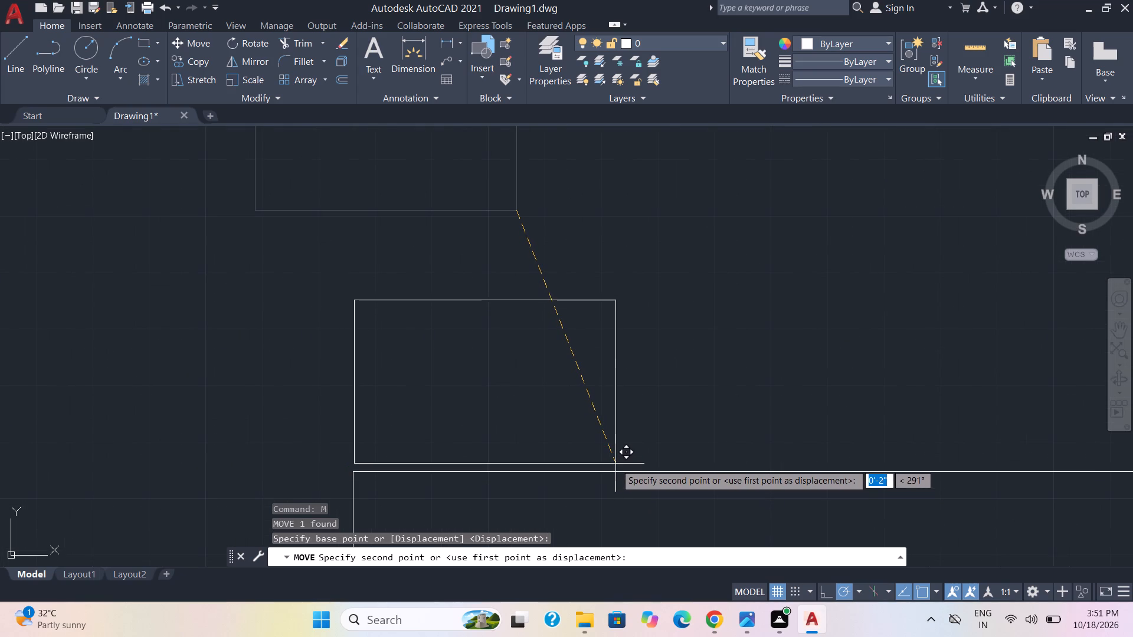
{"action": "left_click", "coordinate": [614, 470]}
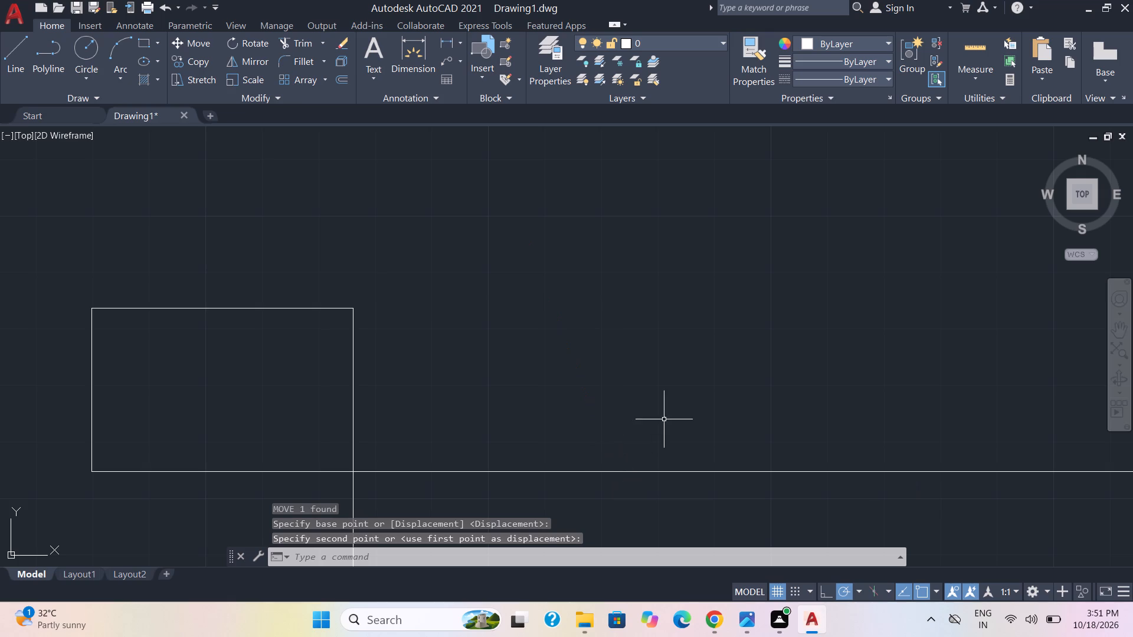
Move the rectangle about 2" east along the partition's north face so its west side is flush with the partition's end.
{"action": "left_click_drag", "start_coordinate": [515, 430], "coordinate": [350, 373]}
{"action": "left_click", "coordinate": [207, 305]}
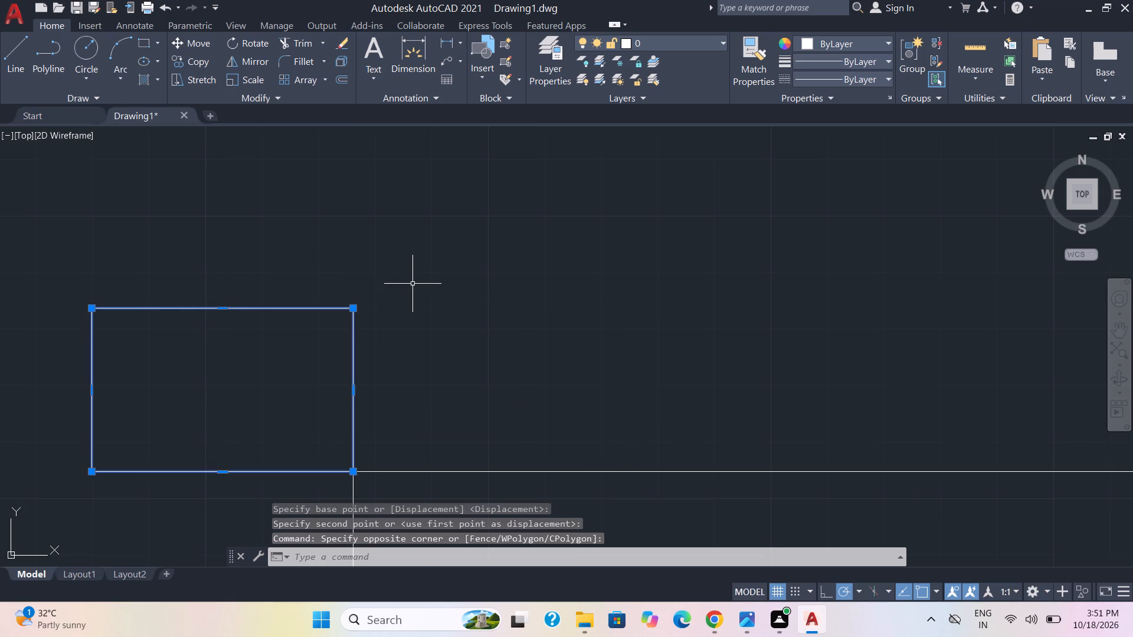
{"action": "key", "text": "m"}
{"action": "key", "text": "Return"}
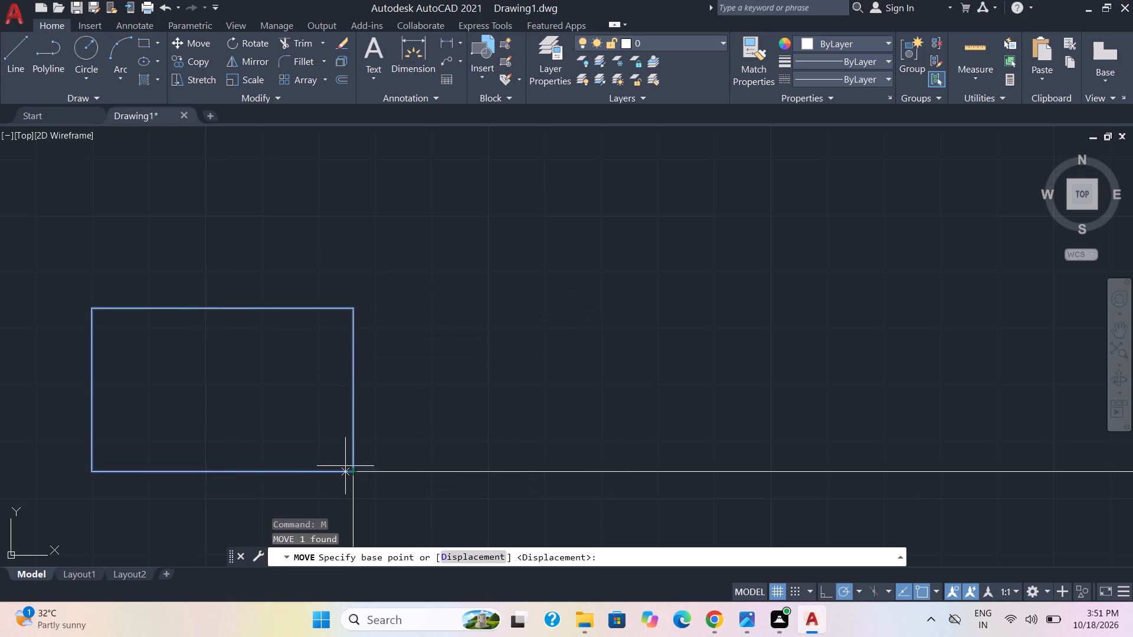
{"action": "left_click_drag", "start_coordinate": [349, 467], "coordinate": [355, 467]}
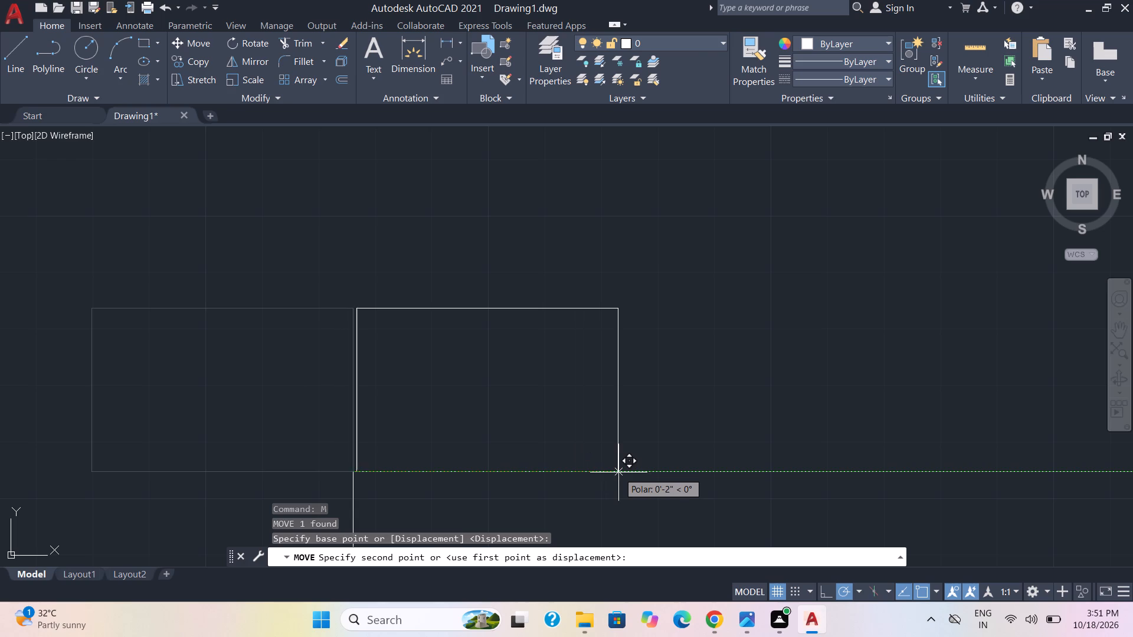
{"action": "left_click", "coordinate": [614, 474]}
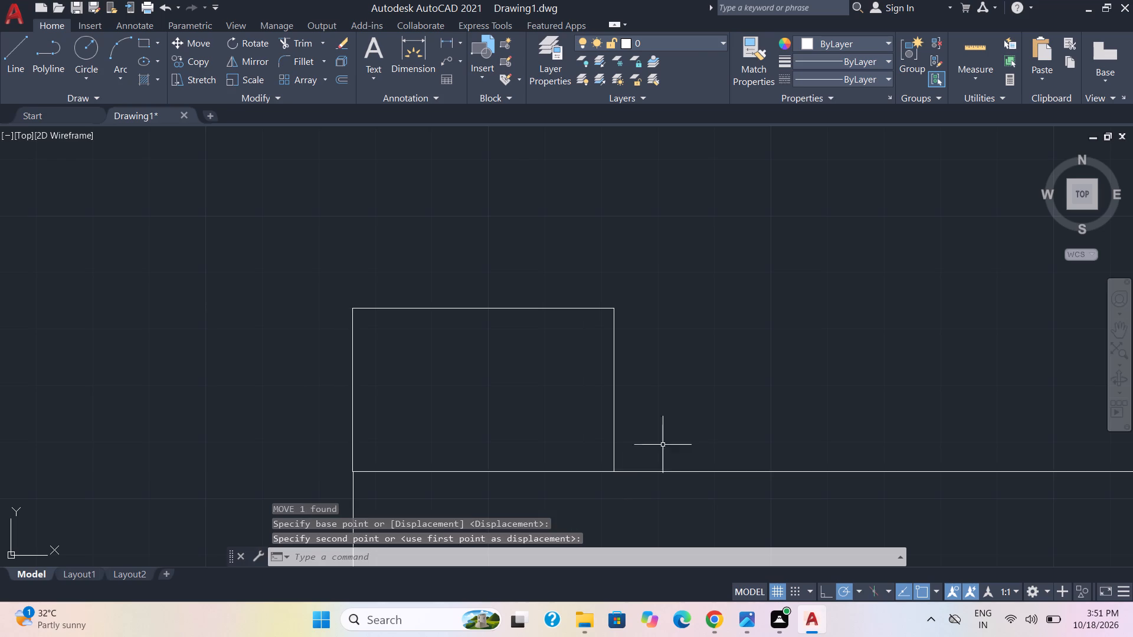
Examine the door openings across the plan, from the southern rooms up to the north rooms.
{"action": "scroll", "coordinate": [670, 415], "scroll_direction": "down", "scroll_amount": 2}
{"action": "scroll", "coordinate": [590, 415], "scroll_direction": "down", "scroll_amount": 2}
{"action": "scroll", "coordinate": [621, 377], "scroll_direction": "down", "scroll_amount": 2}
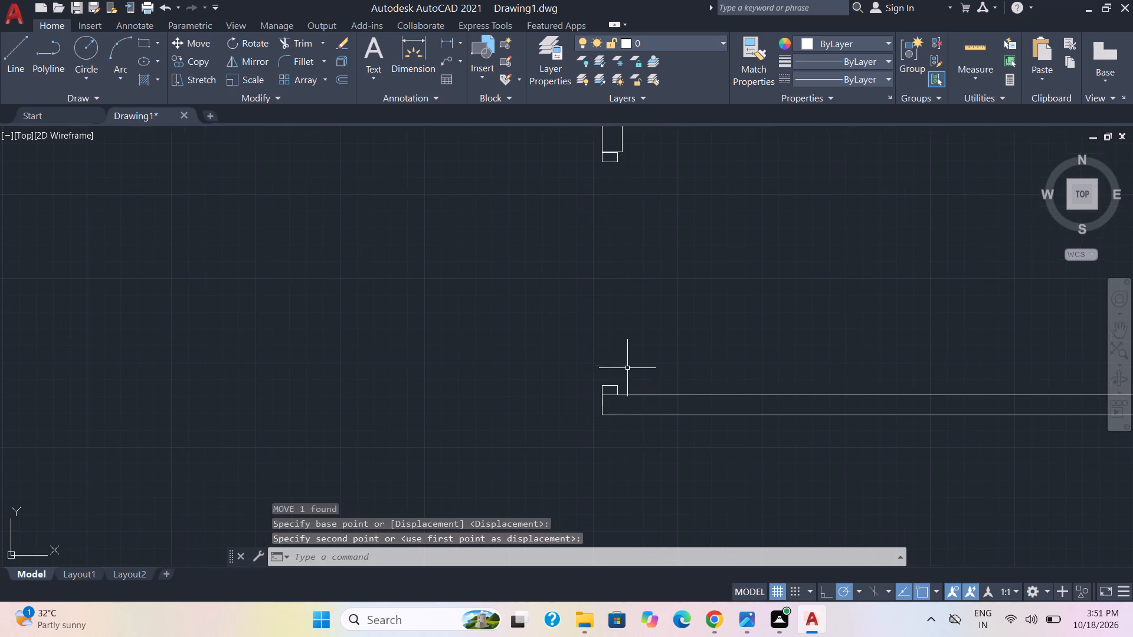
{"action": "scroll", "coordinate": [628, 367], "scroll_direction": "down", "scroll_amount": 2}
{"action": "middle_click_drag", "start_coordinate": [674, 346], "coordinate": [539, 256]}
{"action": "scroll", "coordinate": [548, 320], "scroll_direction": "down", "scroll_amount": 2}
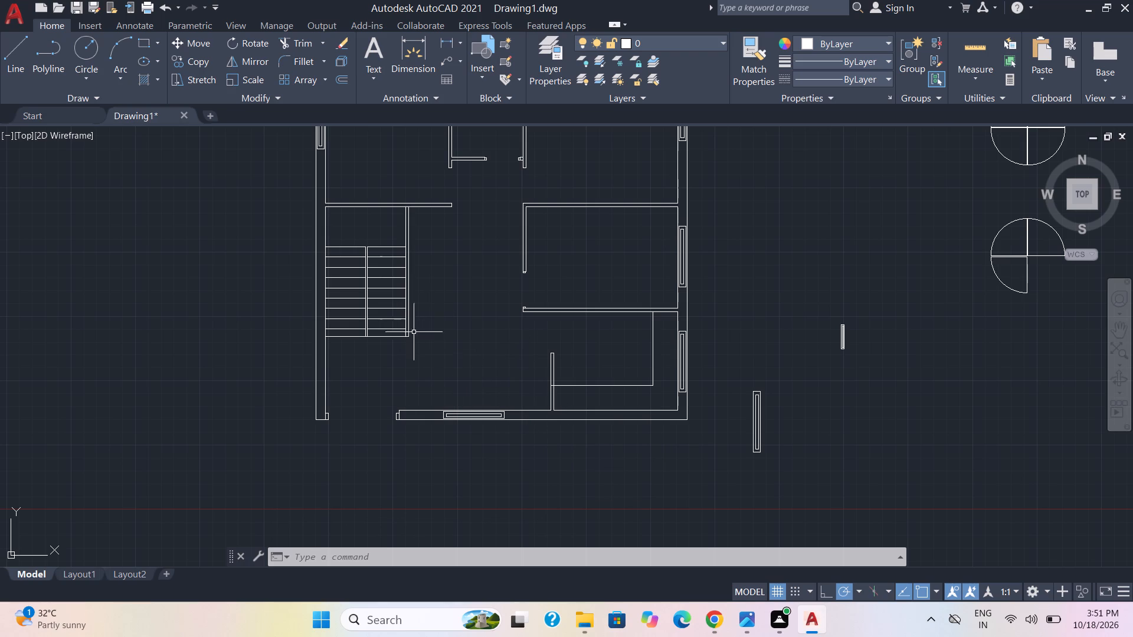
{"action": "middle_click_drag", "start_coordinate": [460, 295], "coordinate": [438, 414]}
{"action": "scroll", "coordinate": [452, 233], "scroll_direction": "up", "scroll_amount": 1}
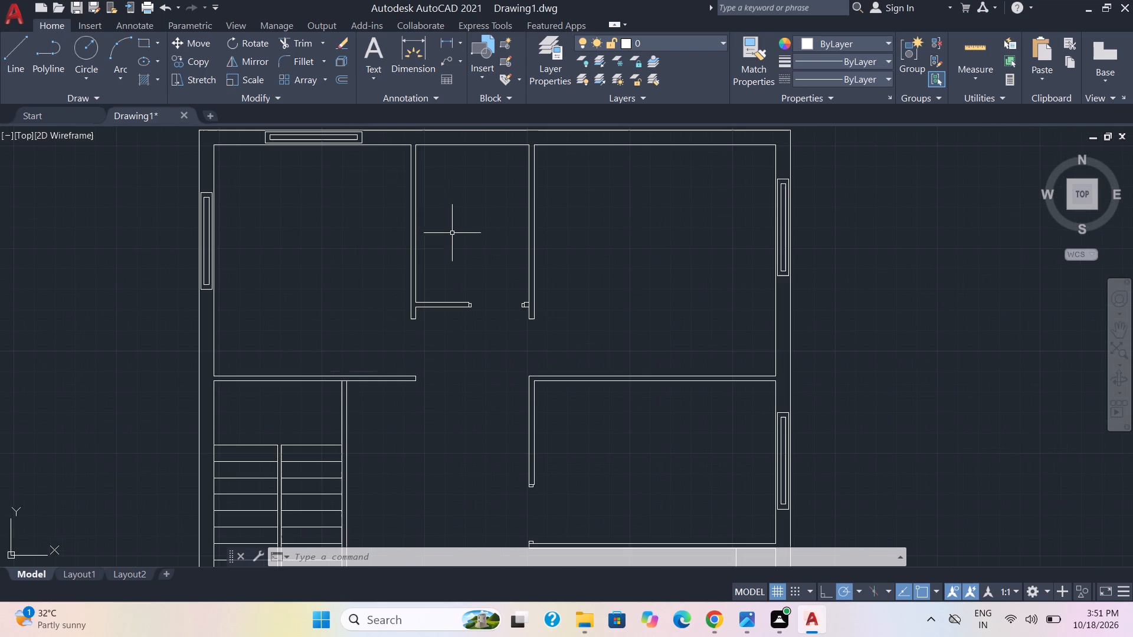
{"action": "scroll", "coordinate": [452, 233], "scroll_direction": "up", "scroll_amount": 1}
{"action": "middle_click_drag", "start_coordinate": [453, 236], "coordinate": [415, 405]}
{"action": "scroll", "coordinate": [349, 234], "scroll_direction": "down", "scroll_amount": 1}
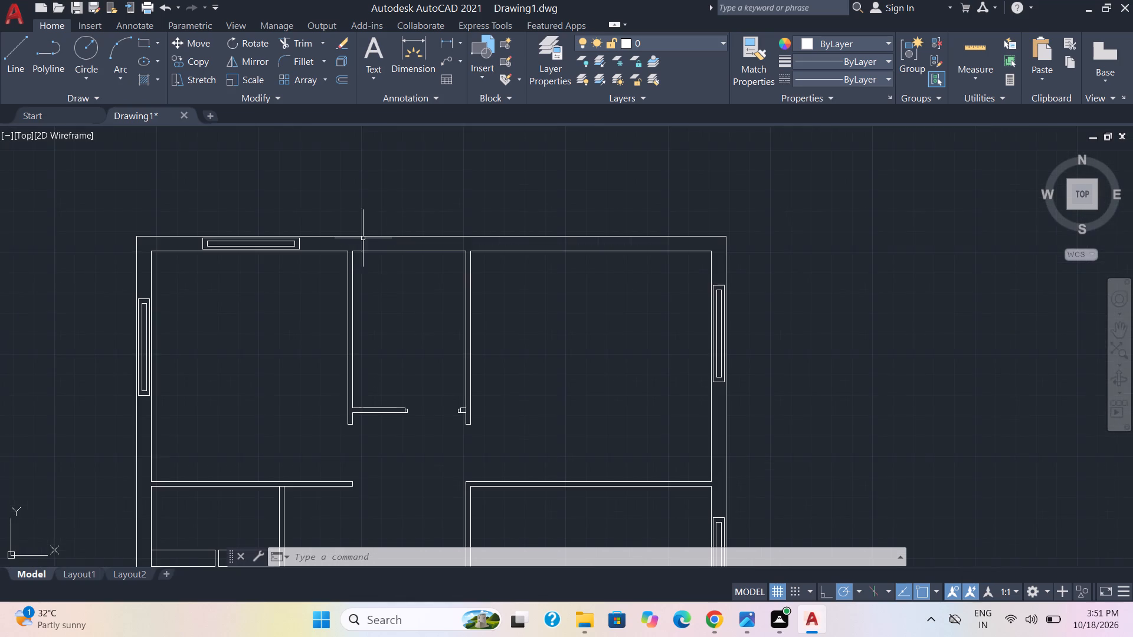
Draw a small rectangle on the north face of the west partition, starting from its east end corner below the passage.
{"action": "middle_click_drag", "start_coordinate": [375, 280], "coordinate": [375, 236]}
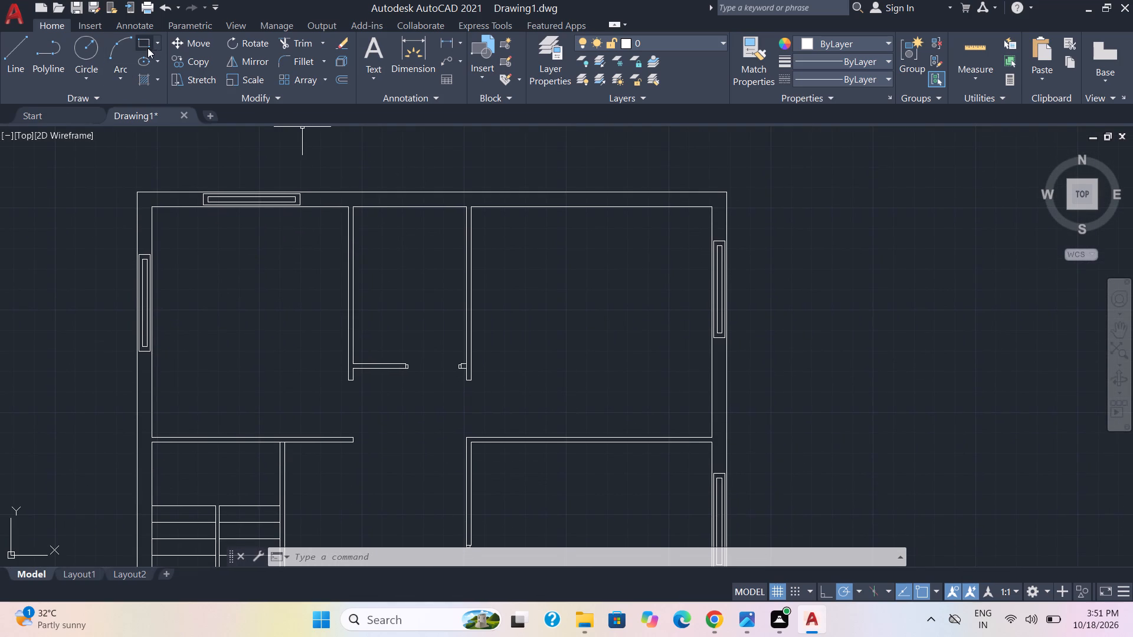
{"action": "left_click", "coordinate": [148, 48]}
{"action": "scroll", "coordinate": [354, 367], "scroll_direction": "up", "scroll_amount": 1}
{"action": "scroll", "coordinate": [327, 418], "scroll_direction": "up", "scroll_amount": 1}
{"action": "middle_click_drag", "start_coordinate": [326, 418], "coordinate": [347, 346]}
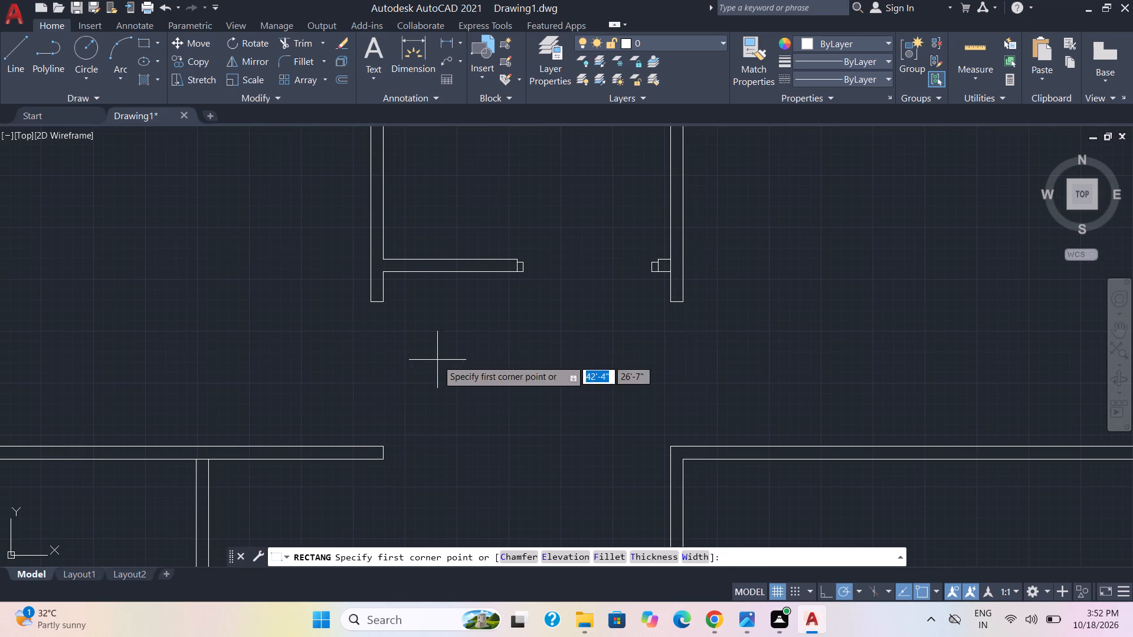
{"action": "scroll", "coordinate": [326, 428], "scroll_direction": "up", "scroll_amount": 1}
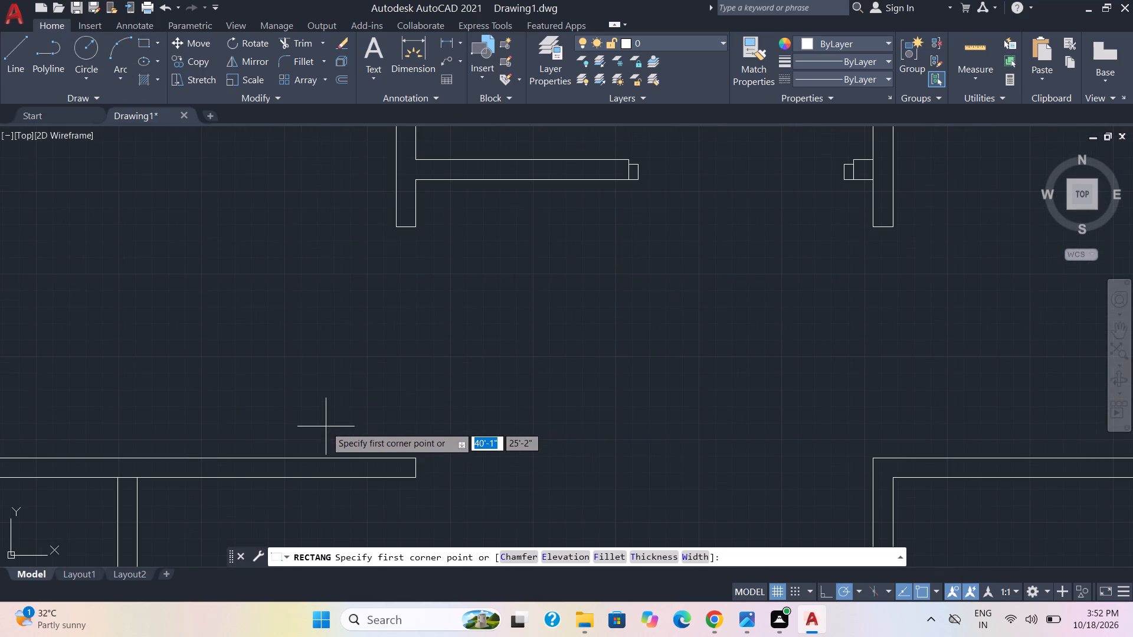
{"action": "left_click", "coordinate": [372, 457]}
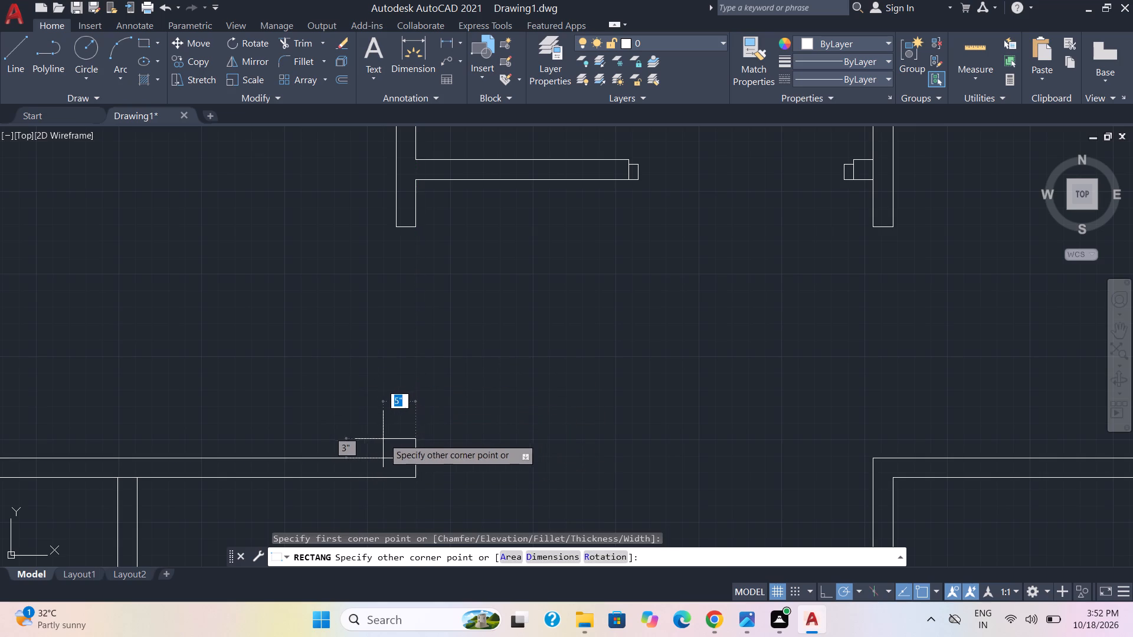
{"action": "left_click", "coordinate": [374, 446]}
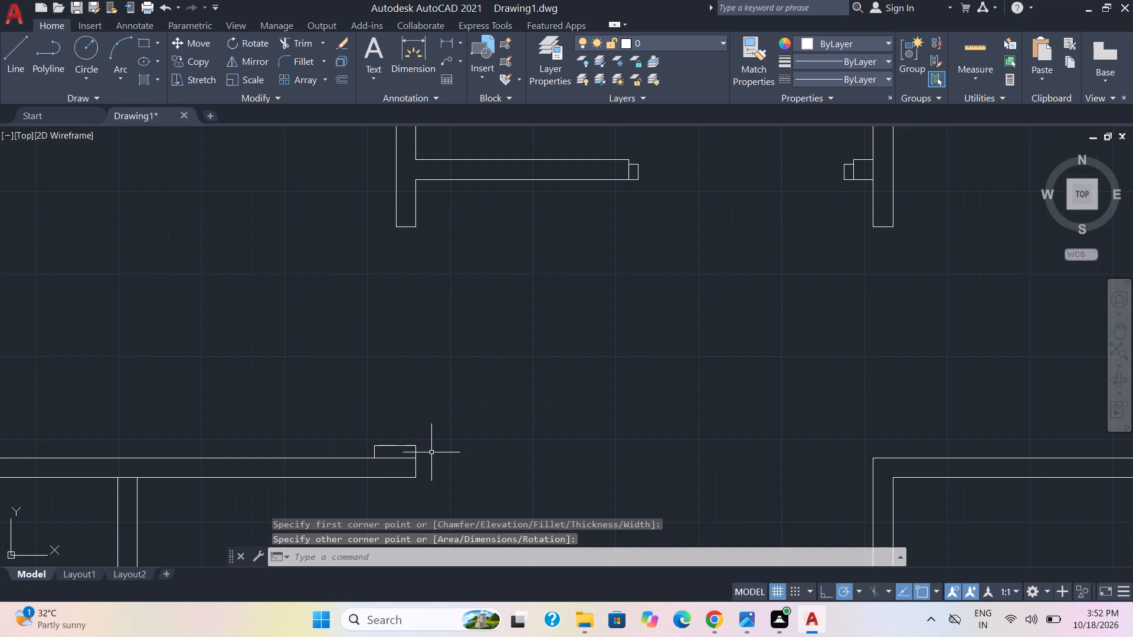
Move the new rectangle a short distance west along the partition's north face, using its northeast corner as base point.
{"action": "left_click", "coordinate": [432, 448]}
{"action": "left_click", "coordinate": [384, 442]}
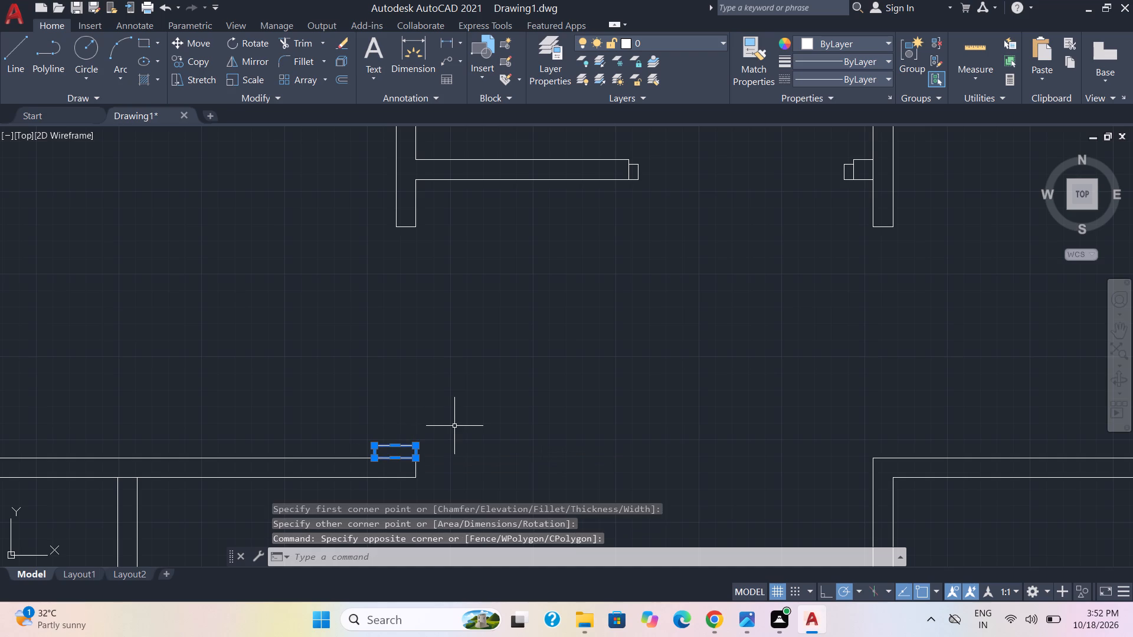
{"action": "key", "text": "m"}
{"action": "key", "text": "Return"}
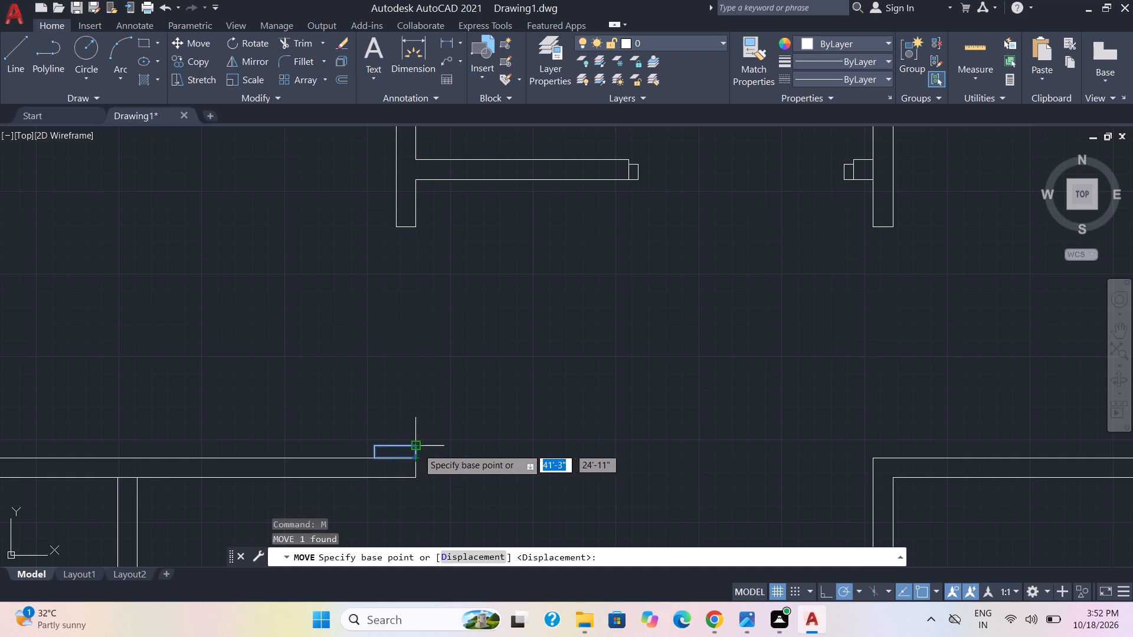
{"action": "left_click", "coordinate": [418, 448]}
{"action": "left_click", "coordinate": [397, 446]}
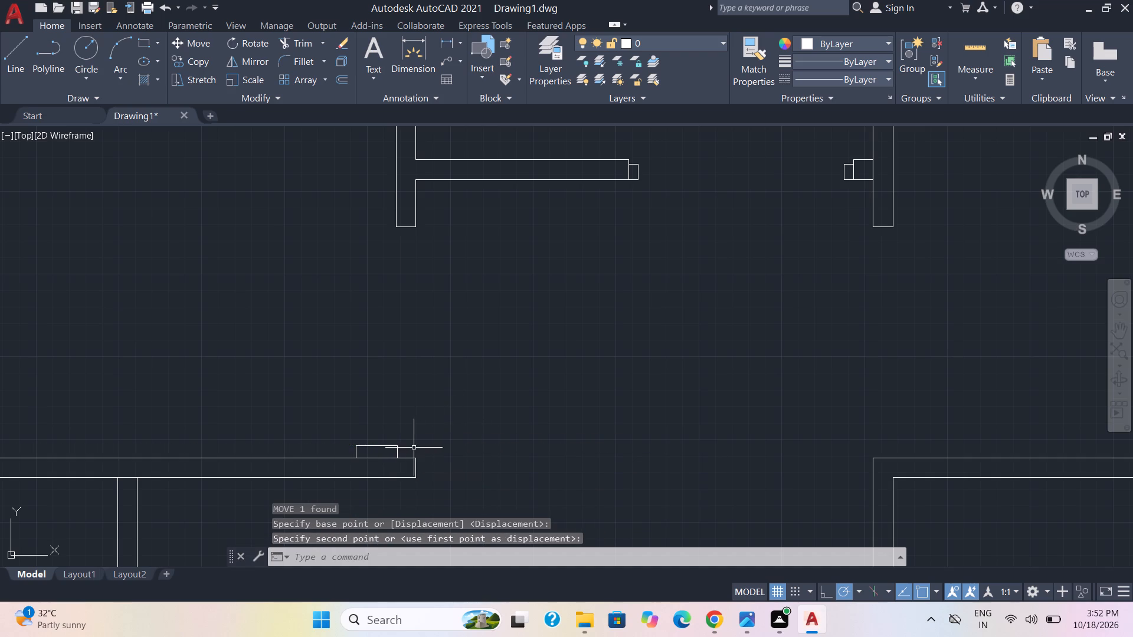
Scale the rectangle down about its southeast corner to about 3" by 1".
{"action": "left_click", "coordinate": [397, 450]}
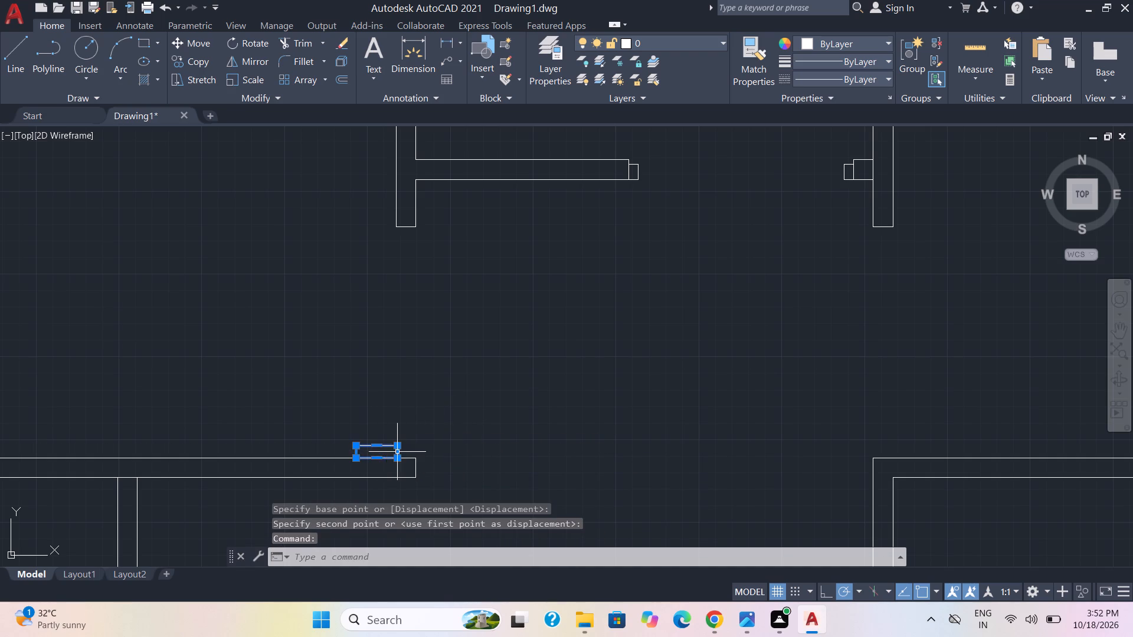
{"action": "left_click_drag", "start_coordinate": [397, 457], "coordinate": [378, 450]}
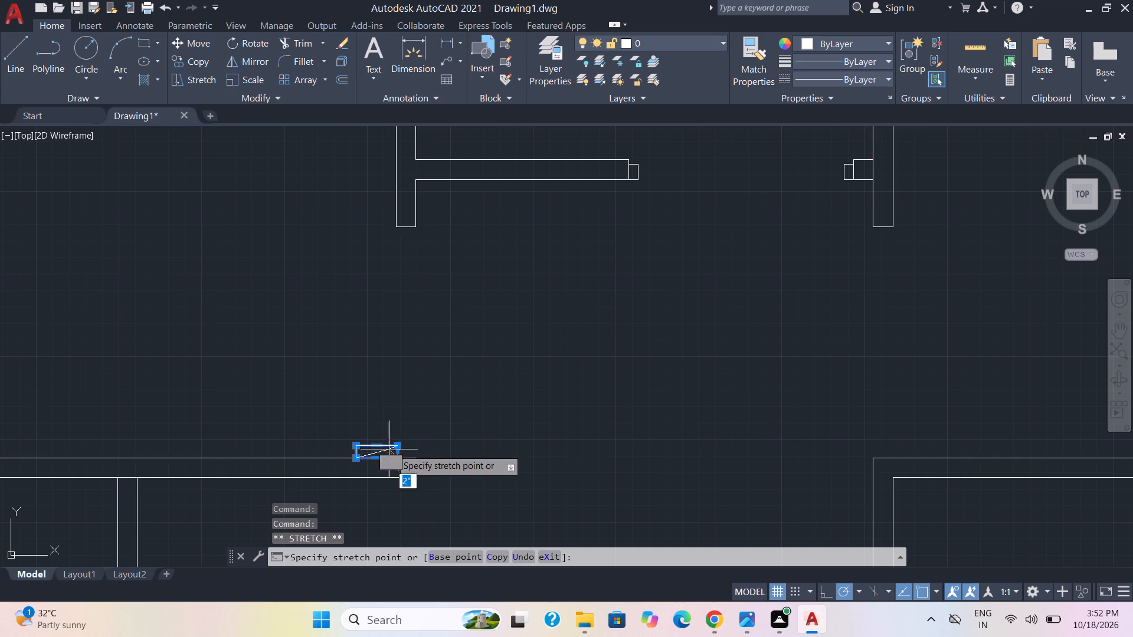
{"action": "key", "text": "Escape"}
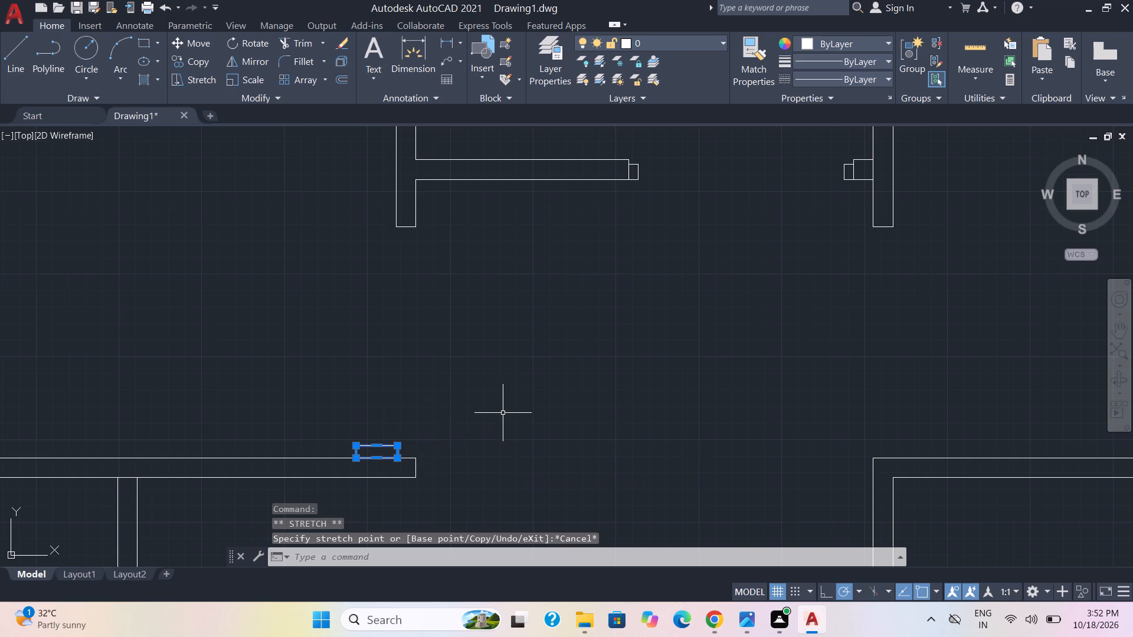
{"action": "left_click", "coordinate": [264, 78]}
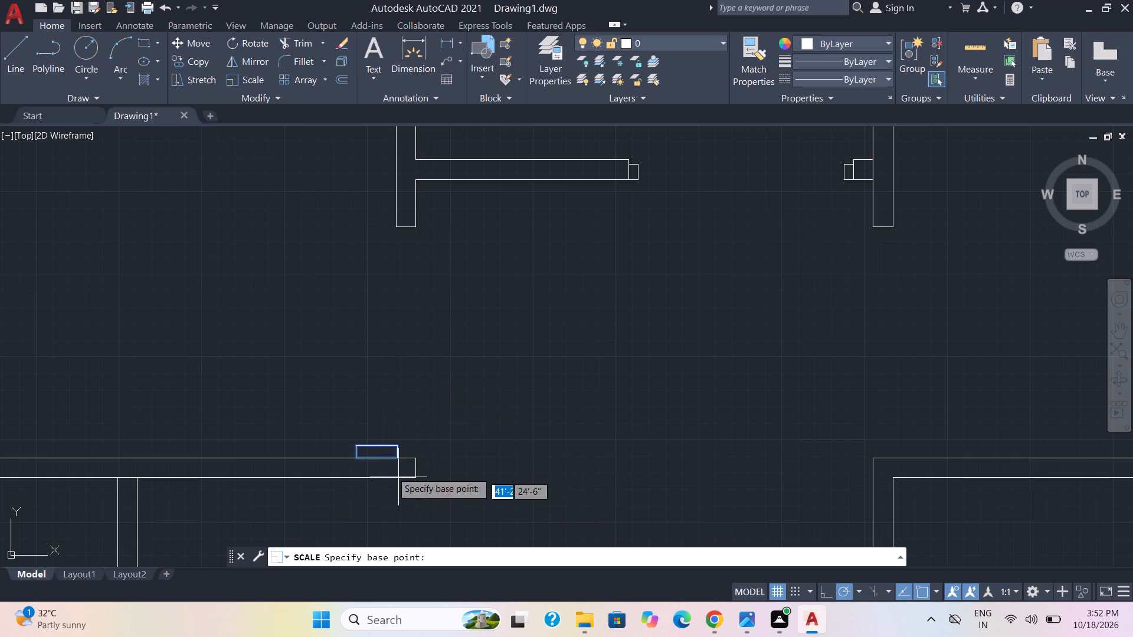
{"action": "left_click", "coordinate": [398, 460]}
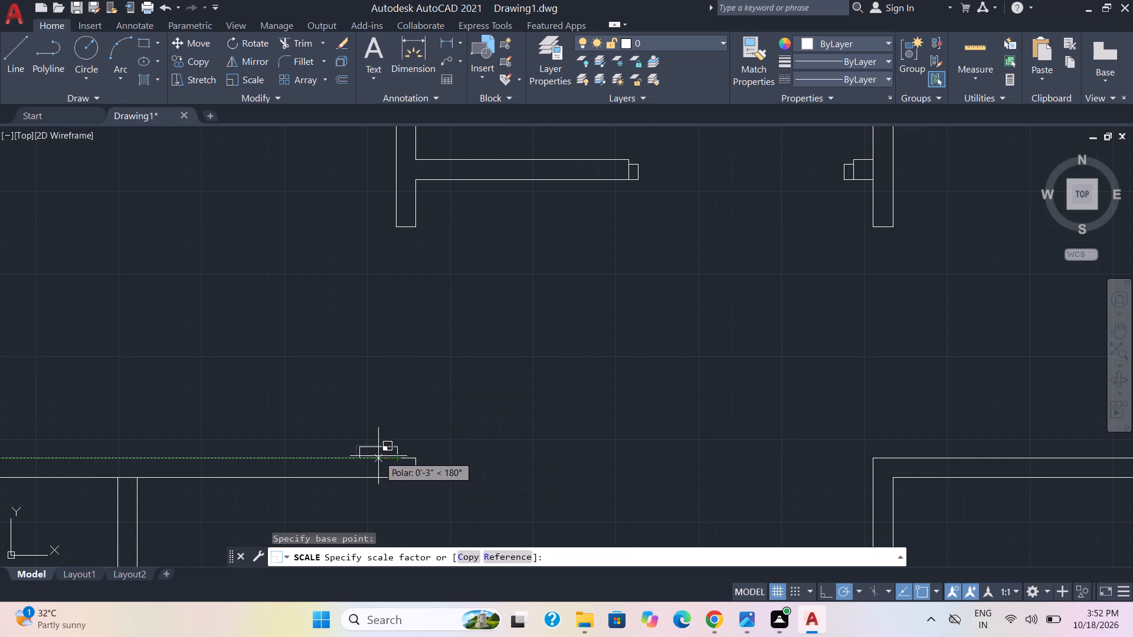
{"action": "left_click", "coordinate": [387, 454]}
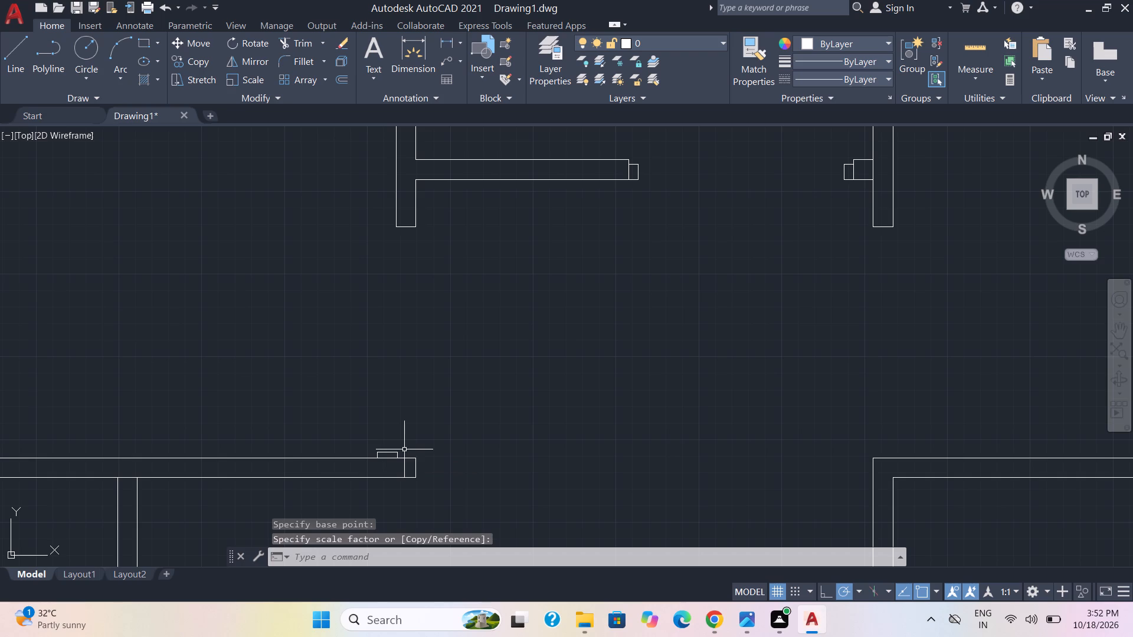
Copy the scaled rectangle by its northeast corner to the midpoint of the south end of the wall across the opening.
{"action": "left_click", "coordinate": [408, 447]}
{"action": "left_click_drag", "start_coordinate": [397, 448], "coordinate": [391, 449]}
{"action": "left_click", "coordinate": [384, 452]}
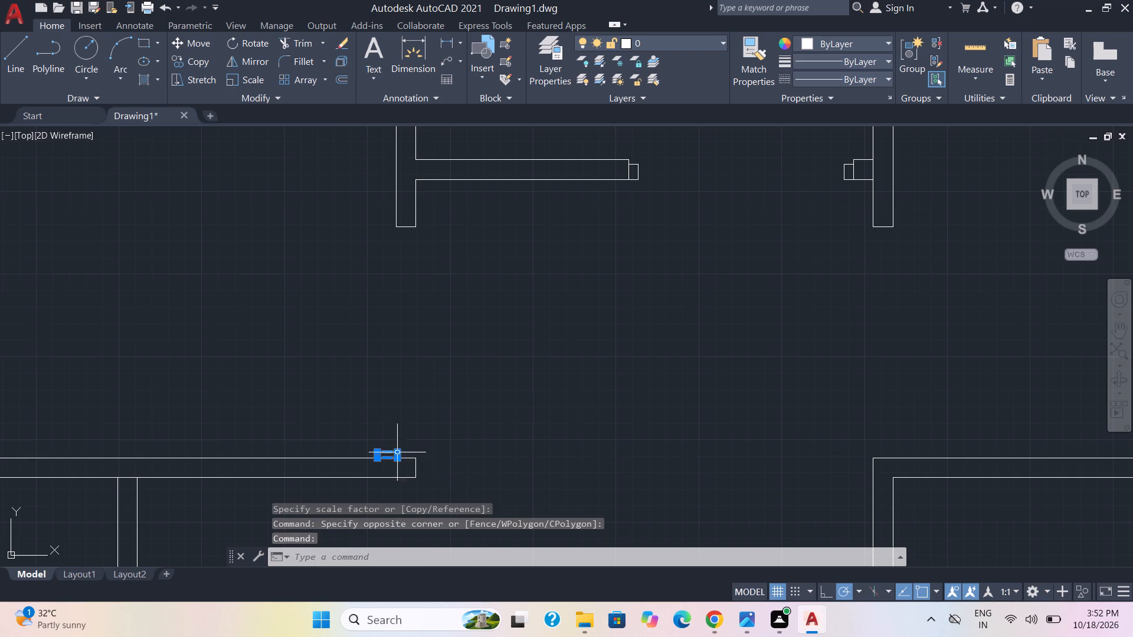
{"action": "type", "text": "co"}
{"action": "key", "text": "Return"}
{"action": "left_click", "coordinate": [395, 452]}
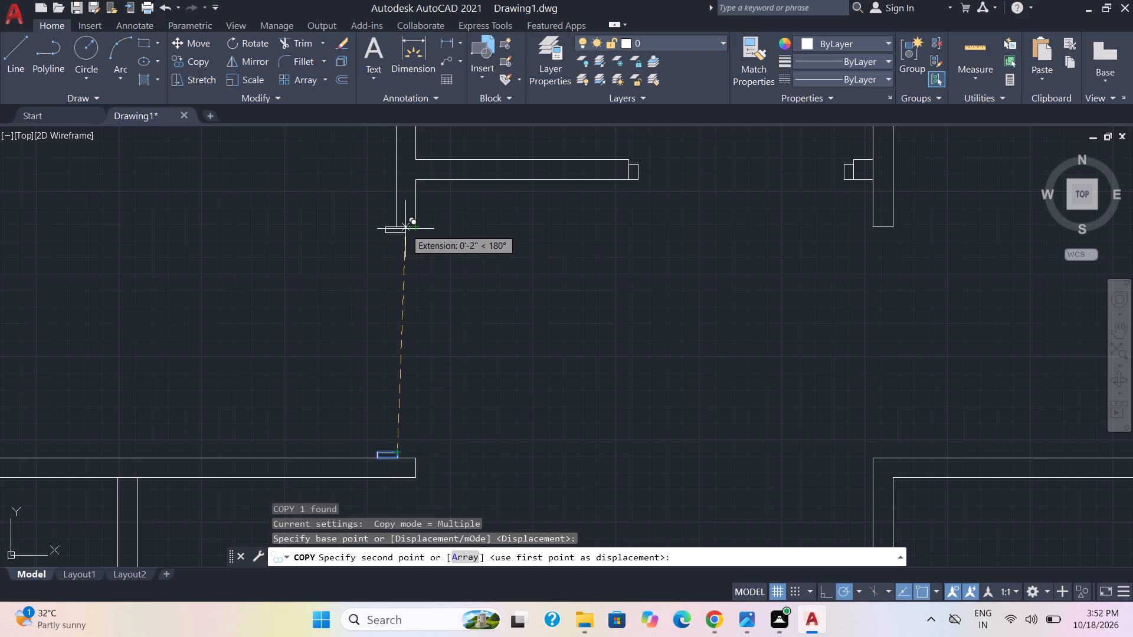
{"action": "left_click", "coordinate": [405, 230]}
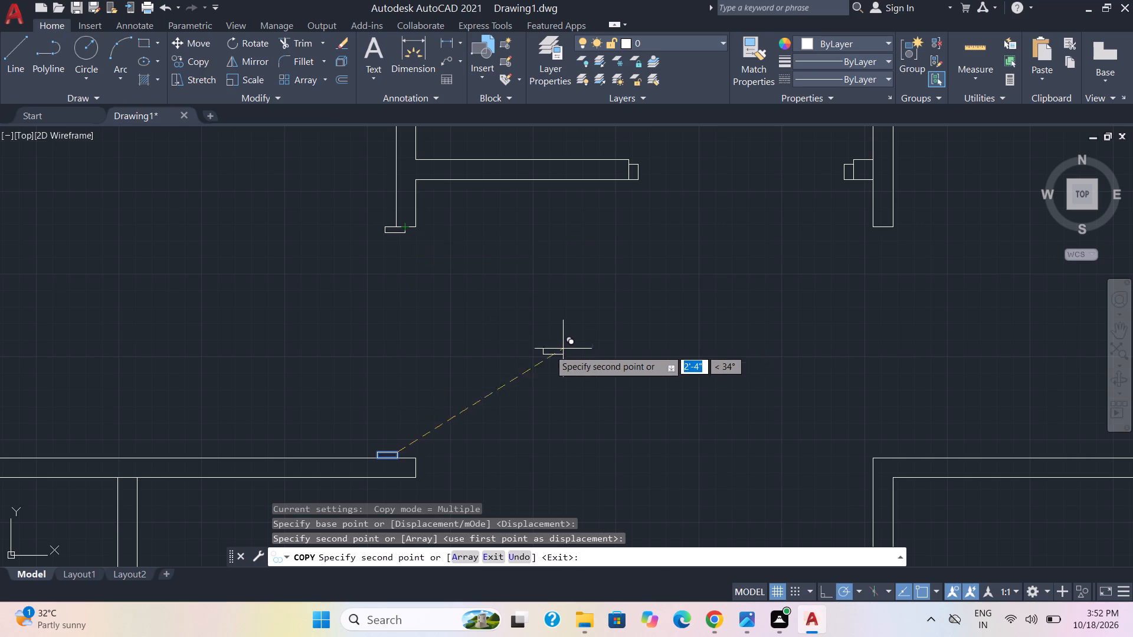
{"action": "scroll", "coordinate": [541, 350], "scroll_direction": "down", "scroll_amount": 1}
{"action": "key", "text": "Escape"}
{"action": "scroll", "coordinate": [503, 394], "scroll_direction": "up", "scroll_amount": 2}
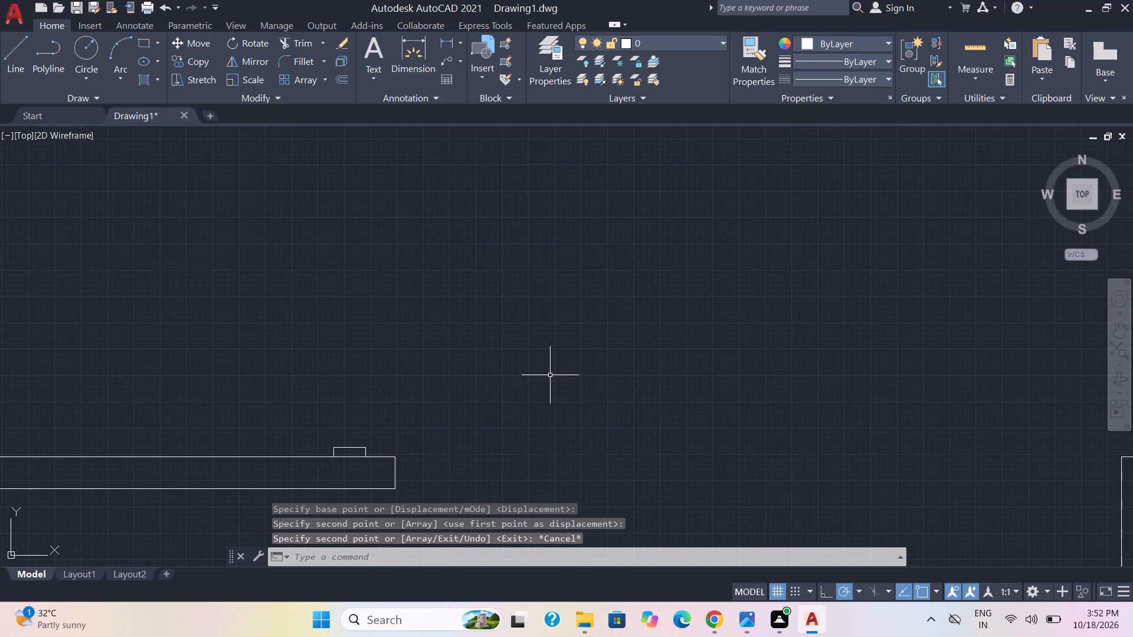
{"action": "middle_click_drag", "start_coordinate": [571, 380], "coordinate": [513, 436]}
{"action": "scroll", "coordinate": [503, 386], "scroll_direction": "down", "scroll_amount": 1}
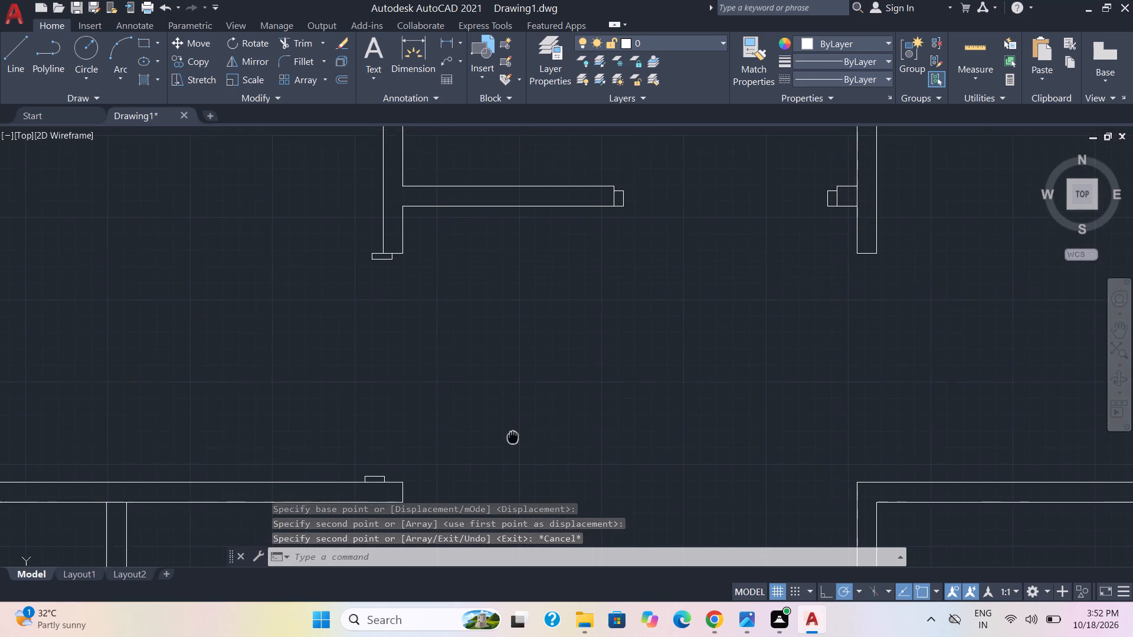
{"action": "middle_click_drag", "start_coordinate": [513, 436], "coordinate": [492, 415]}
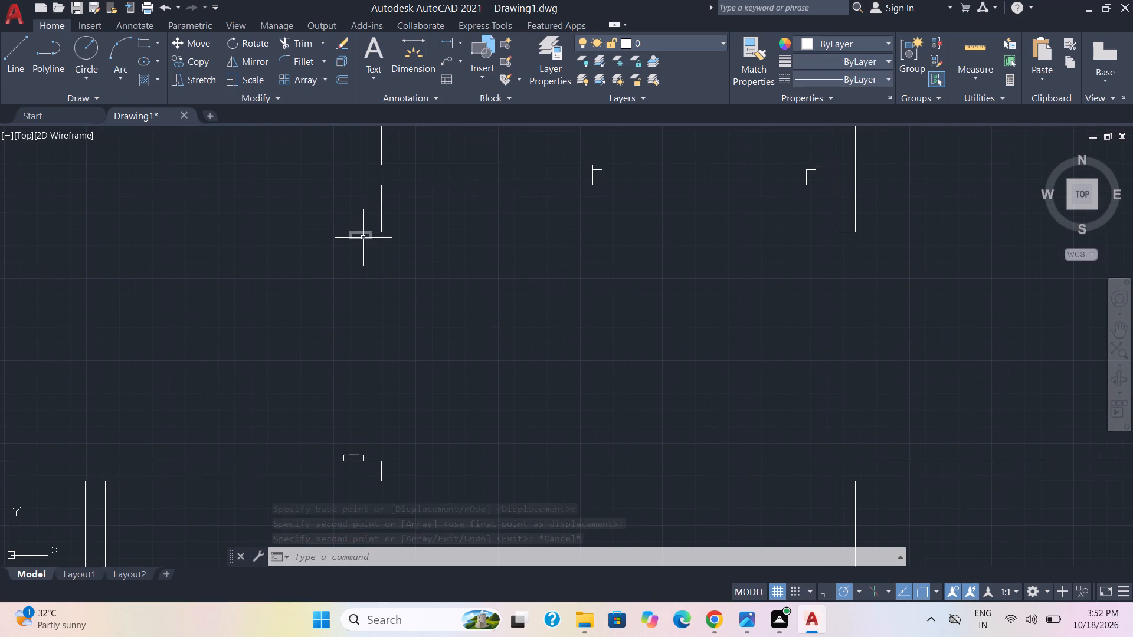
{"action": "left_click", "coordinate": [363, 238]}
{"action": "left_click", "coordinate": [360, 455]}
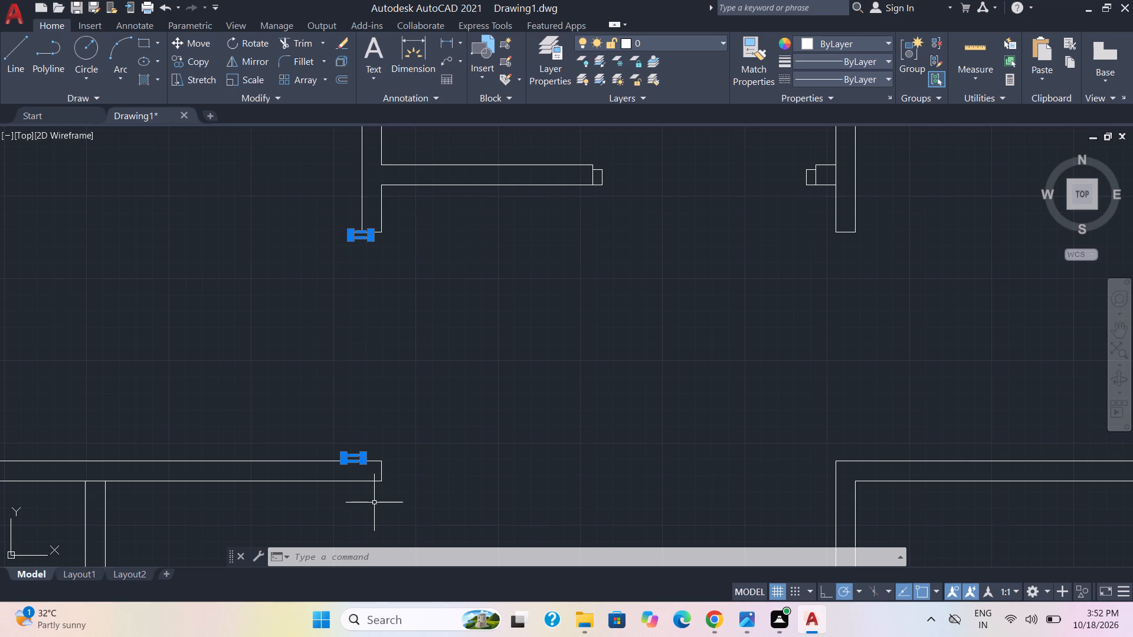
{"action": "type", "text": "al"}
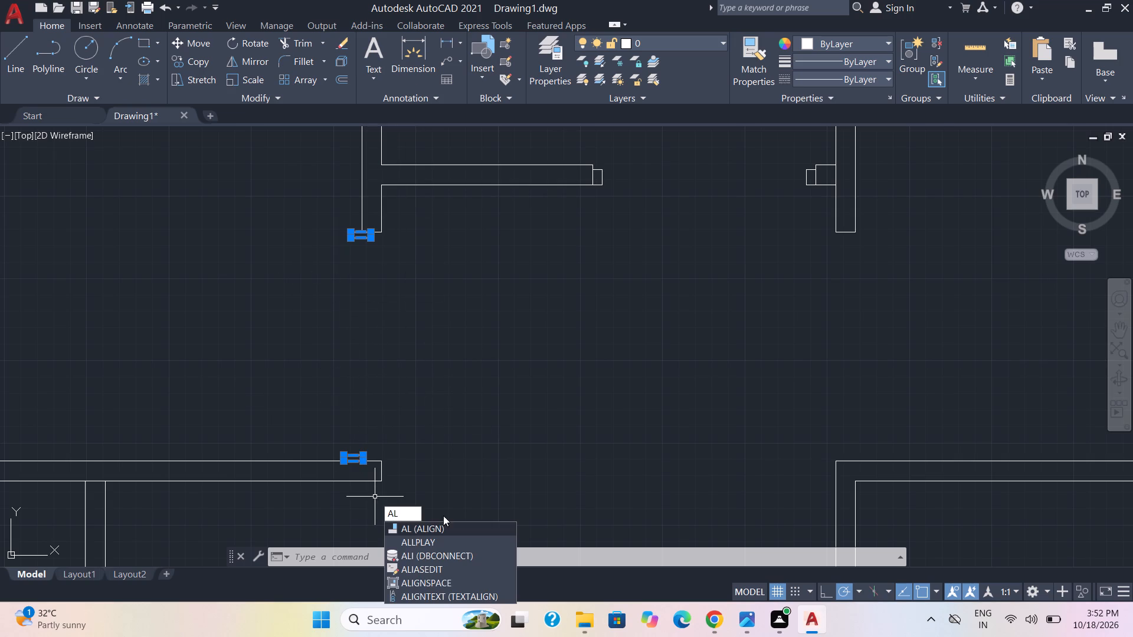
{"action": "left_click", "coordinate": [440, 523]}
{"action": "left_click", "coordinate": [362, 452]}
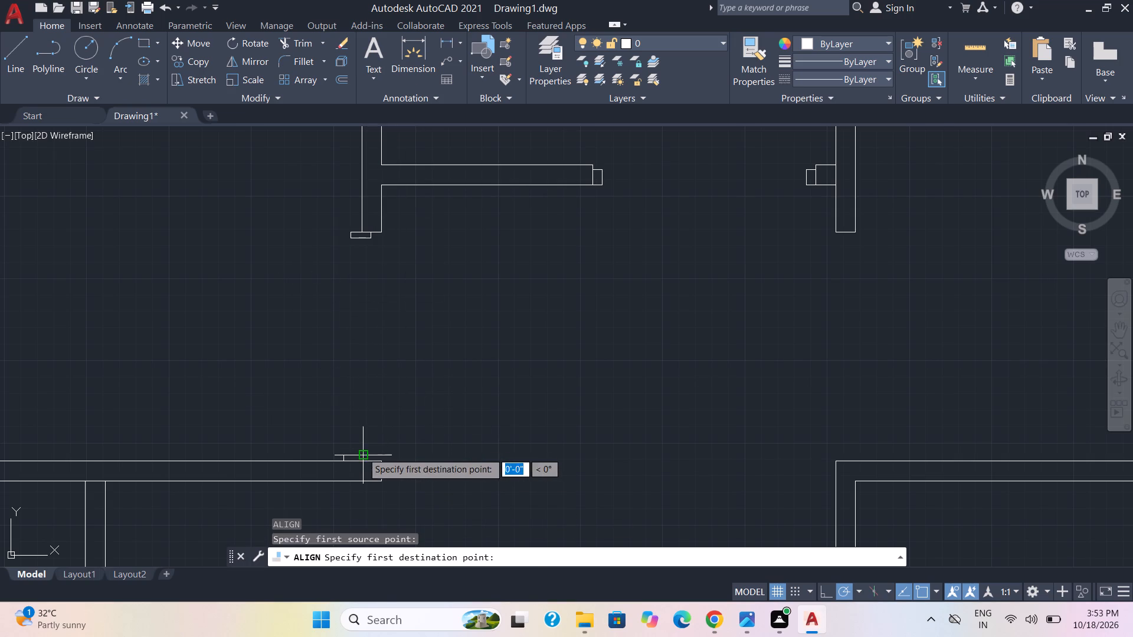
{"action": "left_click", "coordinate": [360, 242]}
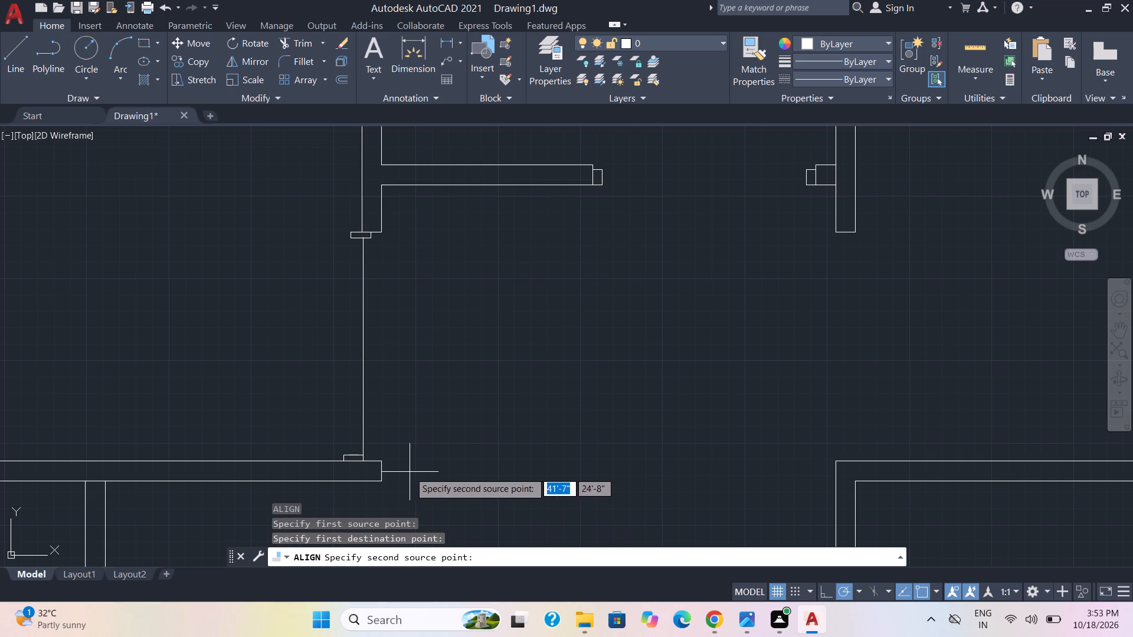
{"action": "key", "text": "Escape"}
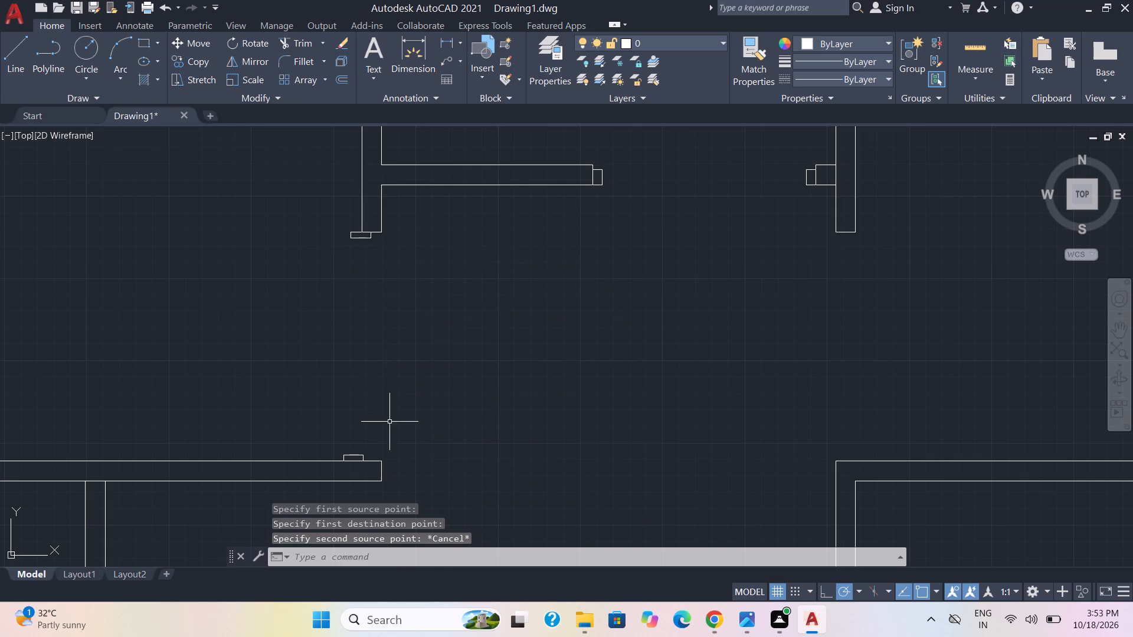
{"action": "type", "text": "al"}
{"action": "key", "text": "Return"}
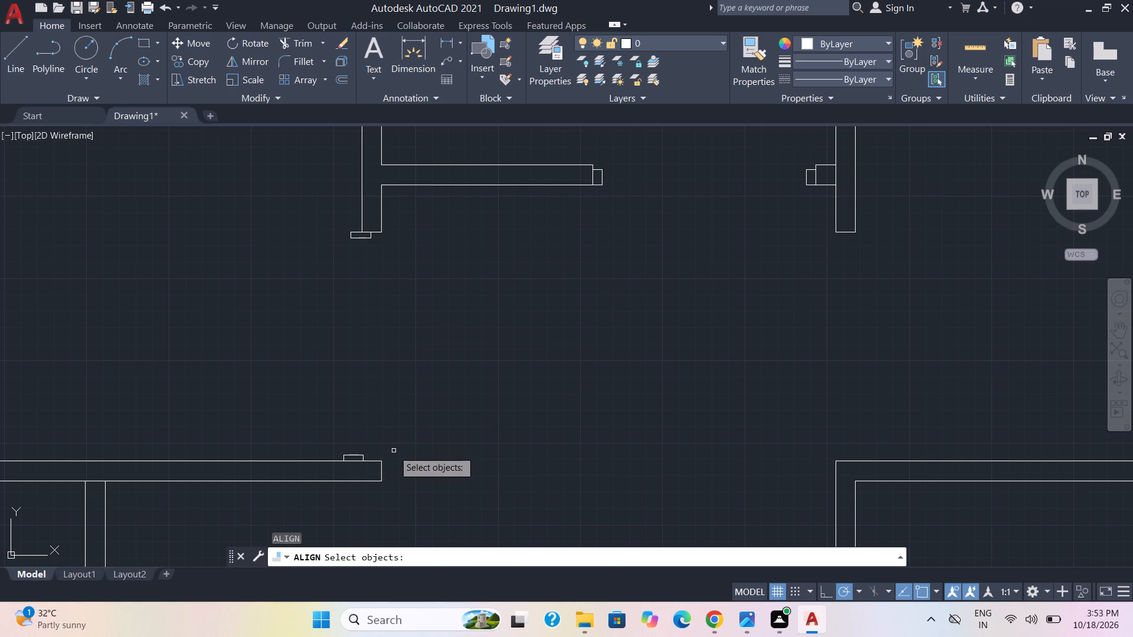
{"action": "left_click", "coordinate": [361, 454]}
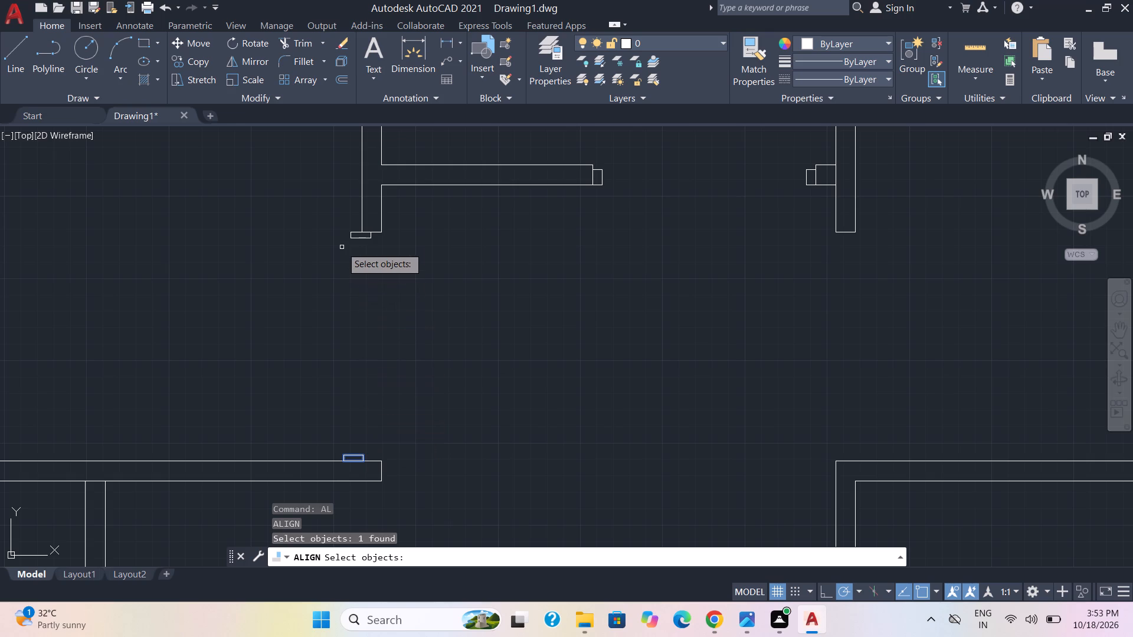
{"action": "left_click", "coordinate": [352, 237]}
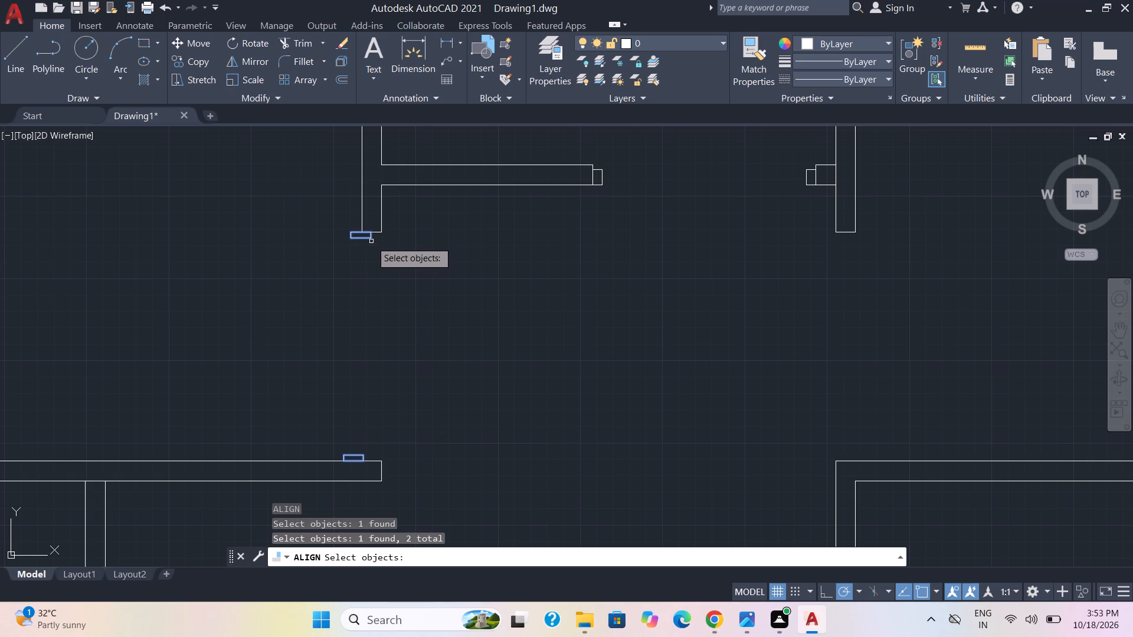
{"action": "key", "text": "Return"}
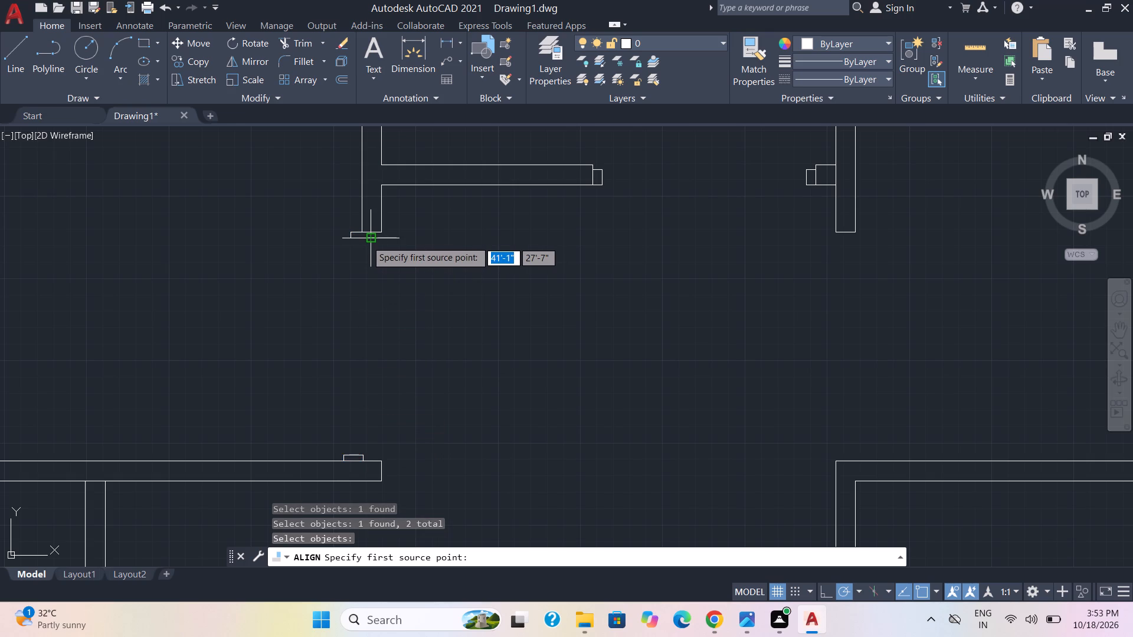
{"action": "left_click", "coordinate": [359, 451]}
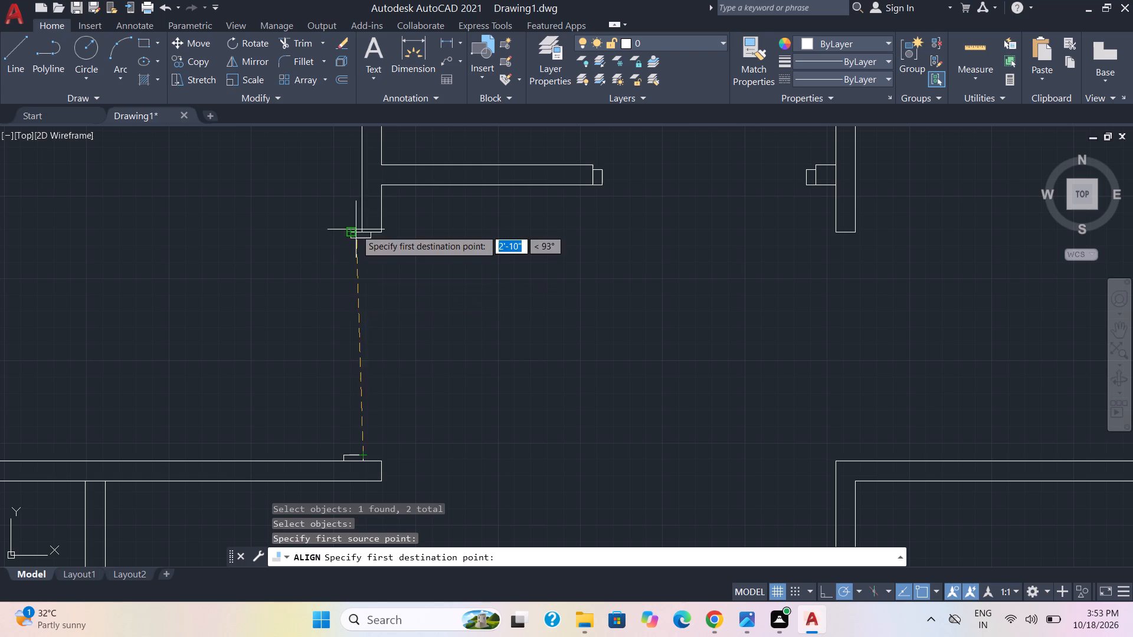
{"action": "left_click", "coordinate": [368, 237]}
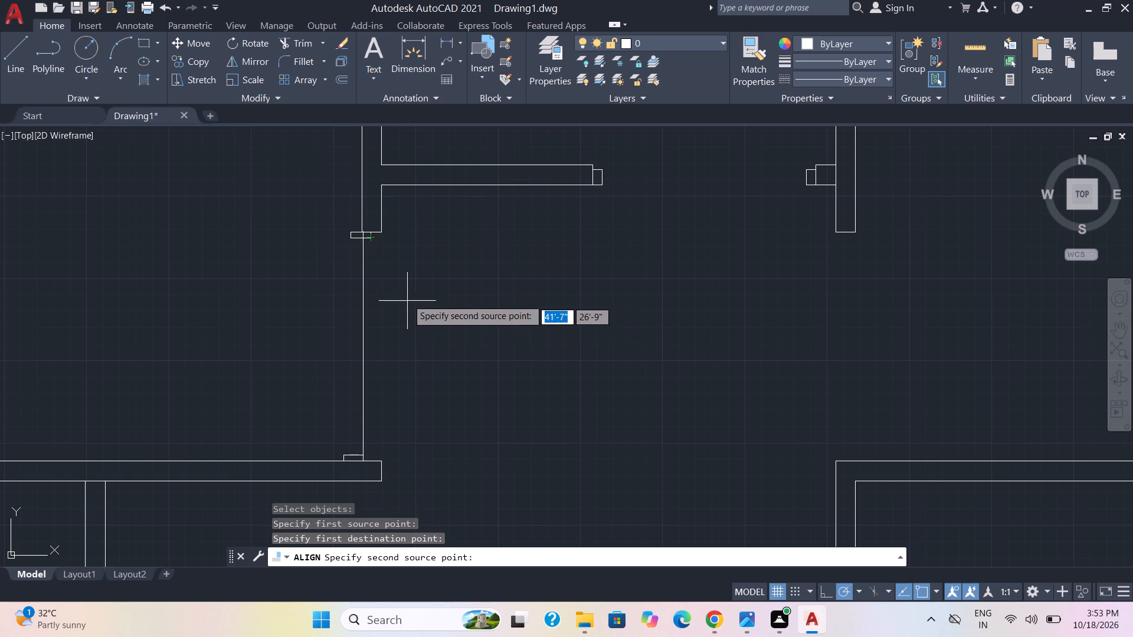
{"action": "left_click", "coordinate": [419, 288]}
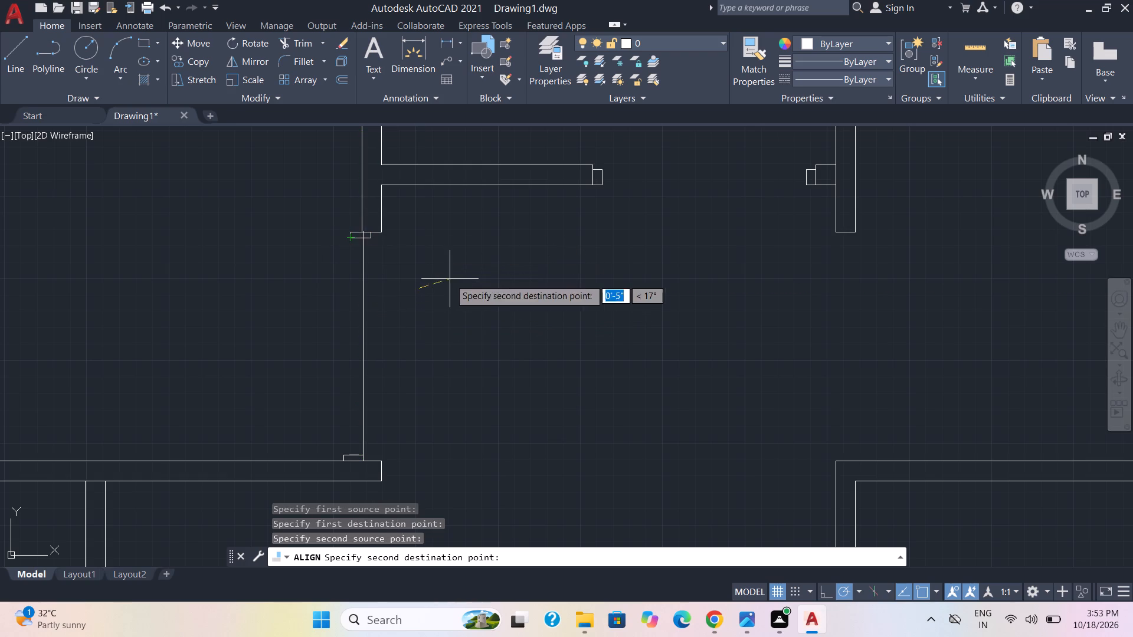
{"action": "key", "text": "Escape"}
Move the small rectangle below the upper-west wall end slightly west, from its southwest corner, toward alignment with the piece across the opening.
{"action": "left_click", "coordinate": [370, 238]}
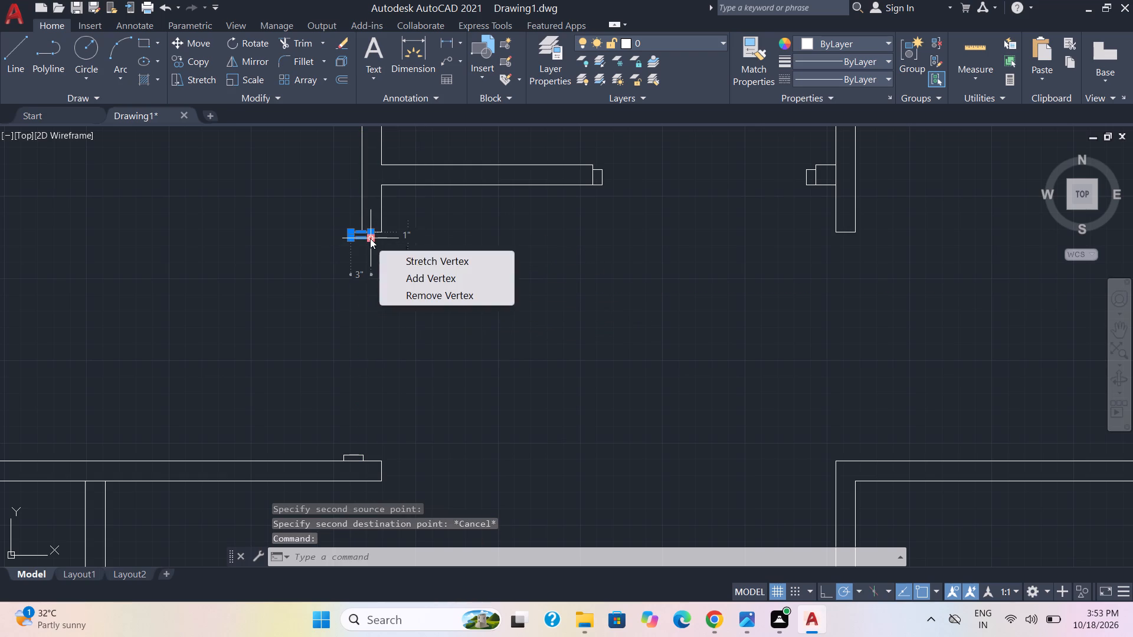
{"action": "key", "text": "m"}
{"action": "key", "text": "Return"}
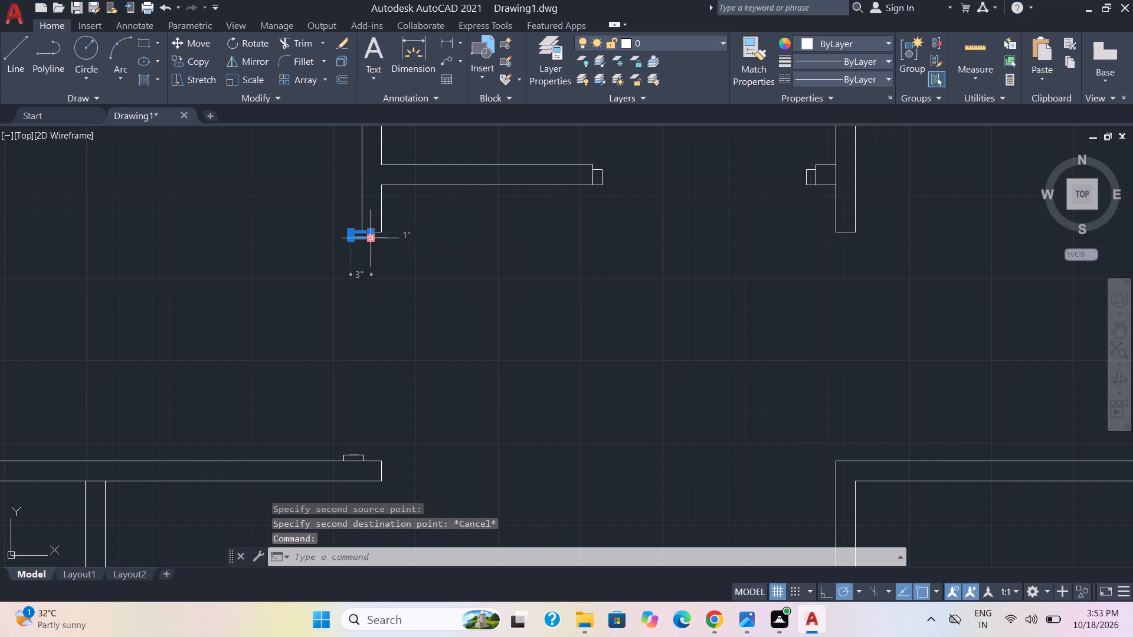
{"action": "left_click_drag", "start_coordinate": [364, 239], "coordinate": [352, 239]}
{"action": "key", "text": "Escape"}
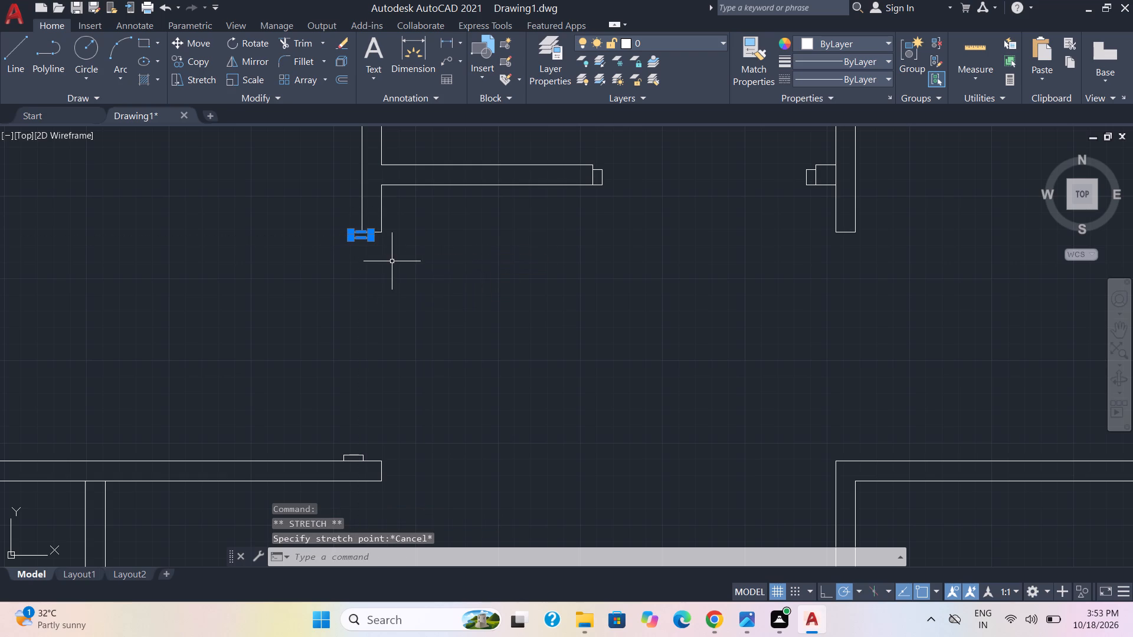
{"action": "key", "text": "m"}
{"action": "key", "text": "Return"}
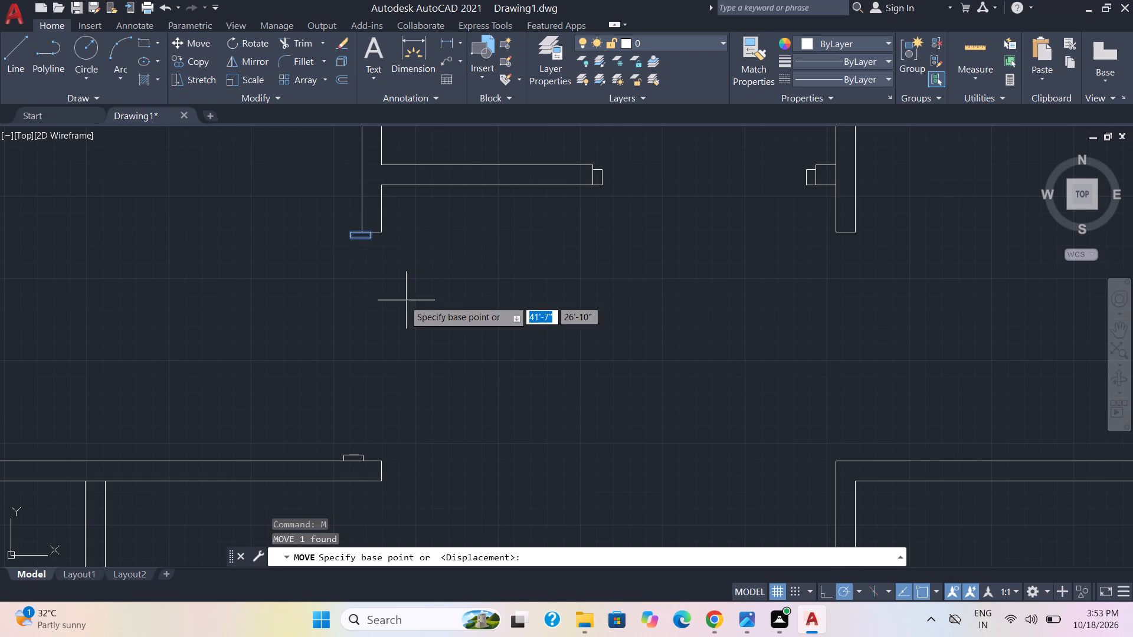
{"action": "left_click", "coordinate": [353, 244]}
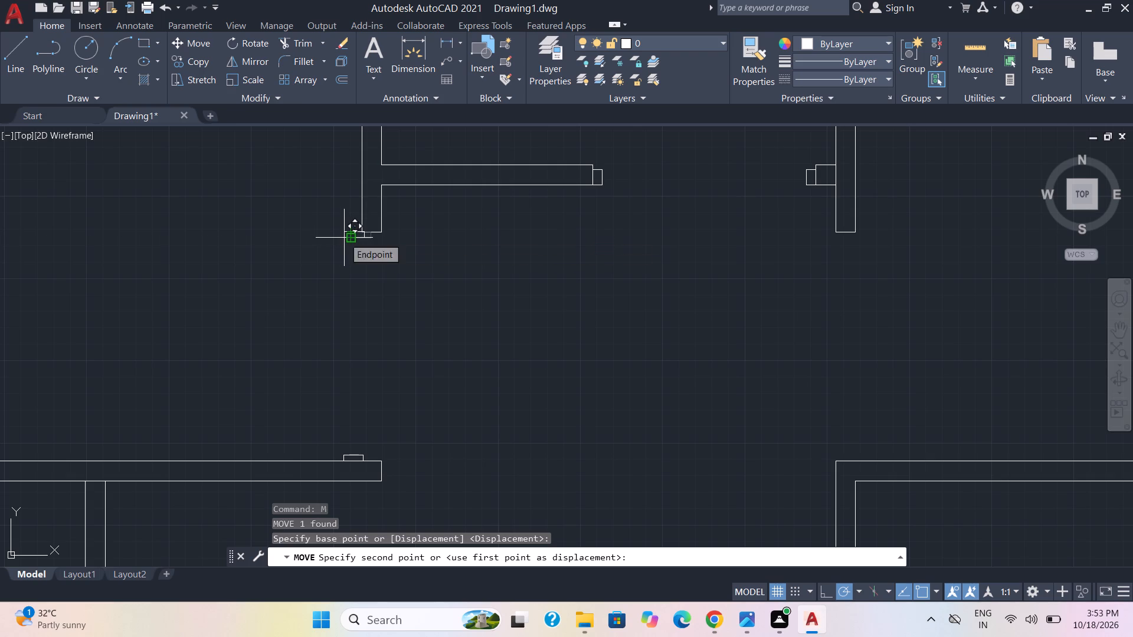
{"action": "left_click", "coordinate": [343, 238]}
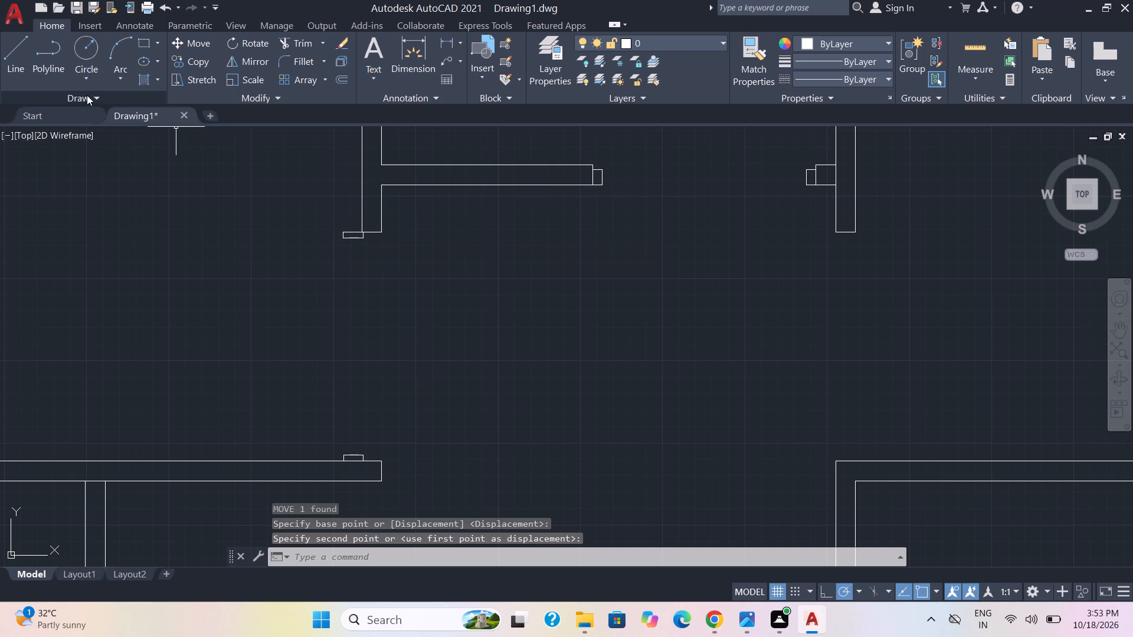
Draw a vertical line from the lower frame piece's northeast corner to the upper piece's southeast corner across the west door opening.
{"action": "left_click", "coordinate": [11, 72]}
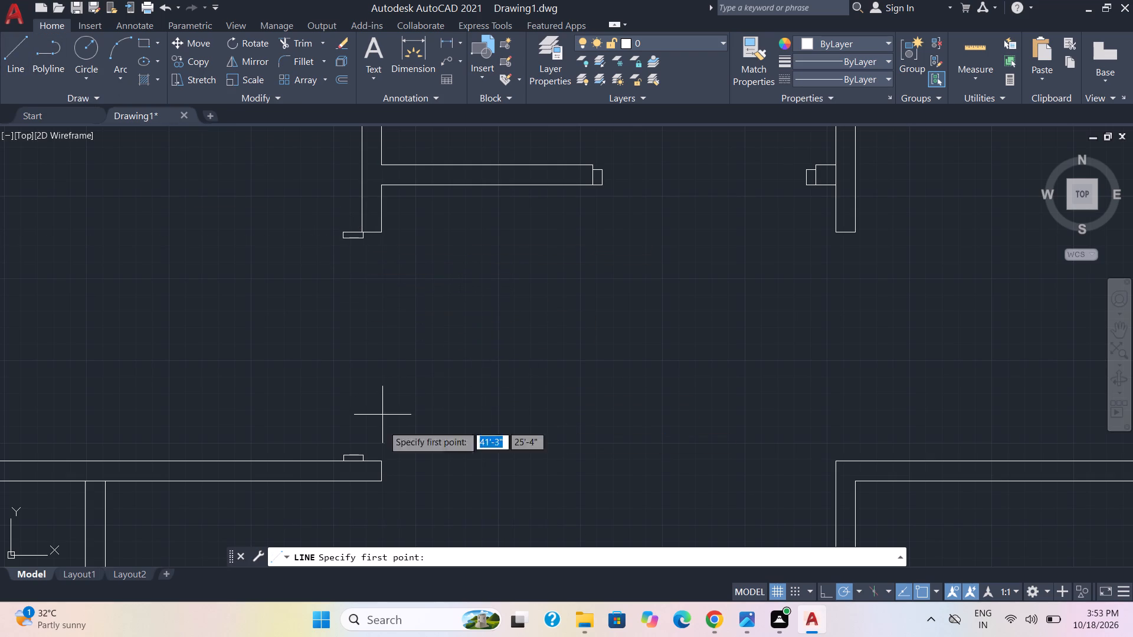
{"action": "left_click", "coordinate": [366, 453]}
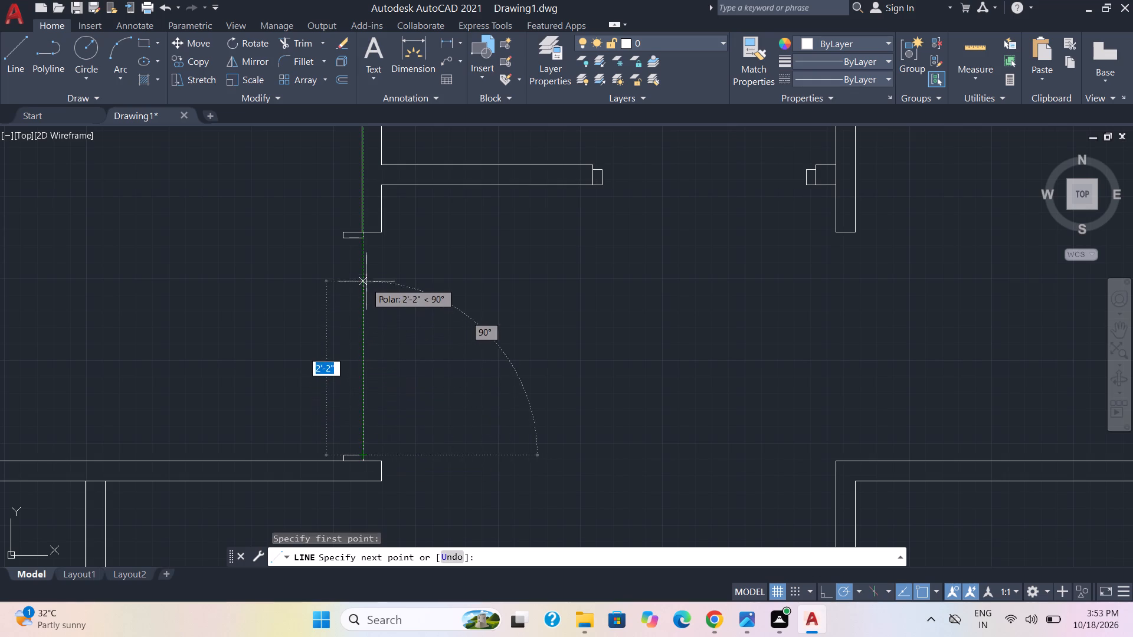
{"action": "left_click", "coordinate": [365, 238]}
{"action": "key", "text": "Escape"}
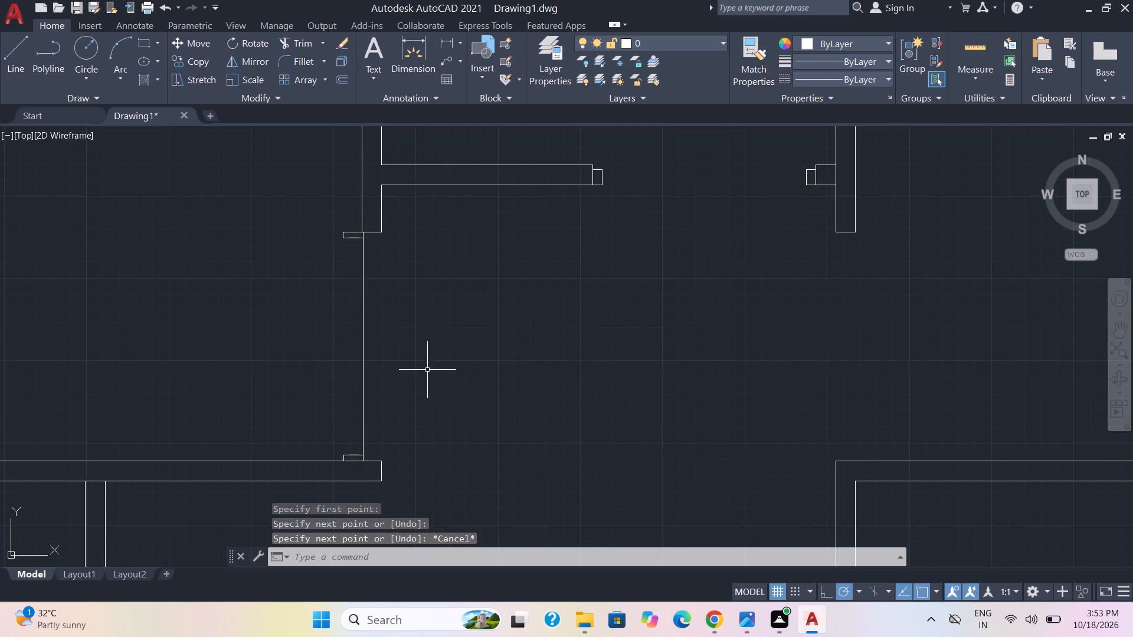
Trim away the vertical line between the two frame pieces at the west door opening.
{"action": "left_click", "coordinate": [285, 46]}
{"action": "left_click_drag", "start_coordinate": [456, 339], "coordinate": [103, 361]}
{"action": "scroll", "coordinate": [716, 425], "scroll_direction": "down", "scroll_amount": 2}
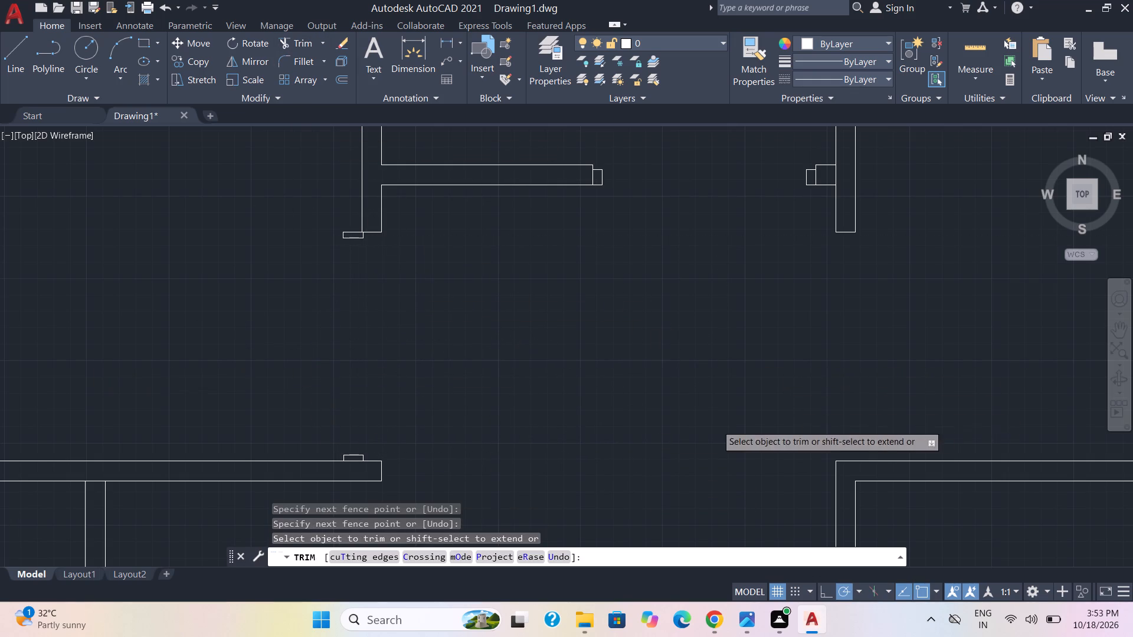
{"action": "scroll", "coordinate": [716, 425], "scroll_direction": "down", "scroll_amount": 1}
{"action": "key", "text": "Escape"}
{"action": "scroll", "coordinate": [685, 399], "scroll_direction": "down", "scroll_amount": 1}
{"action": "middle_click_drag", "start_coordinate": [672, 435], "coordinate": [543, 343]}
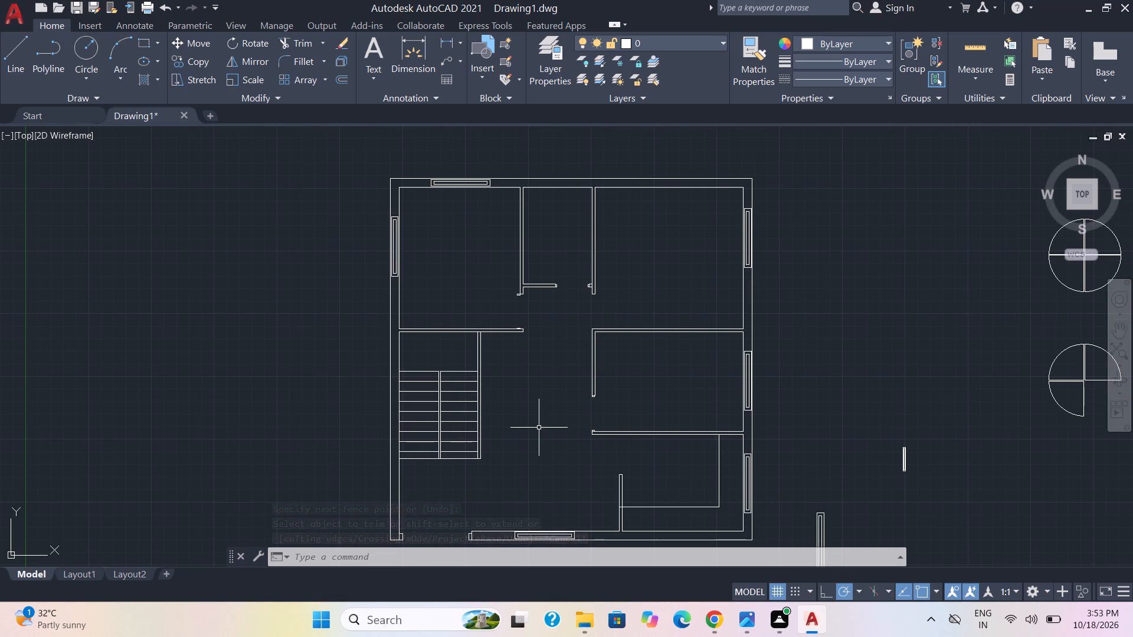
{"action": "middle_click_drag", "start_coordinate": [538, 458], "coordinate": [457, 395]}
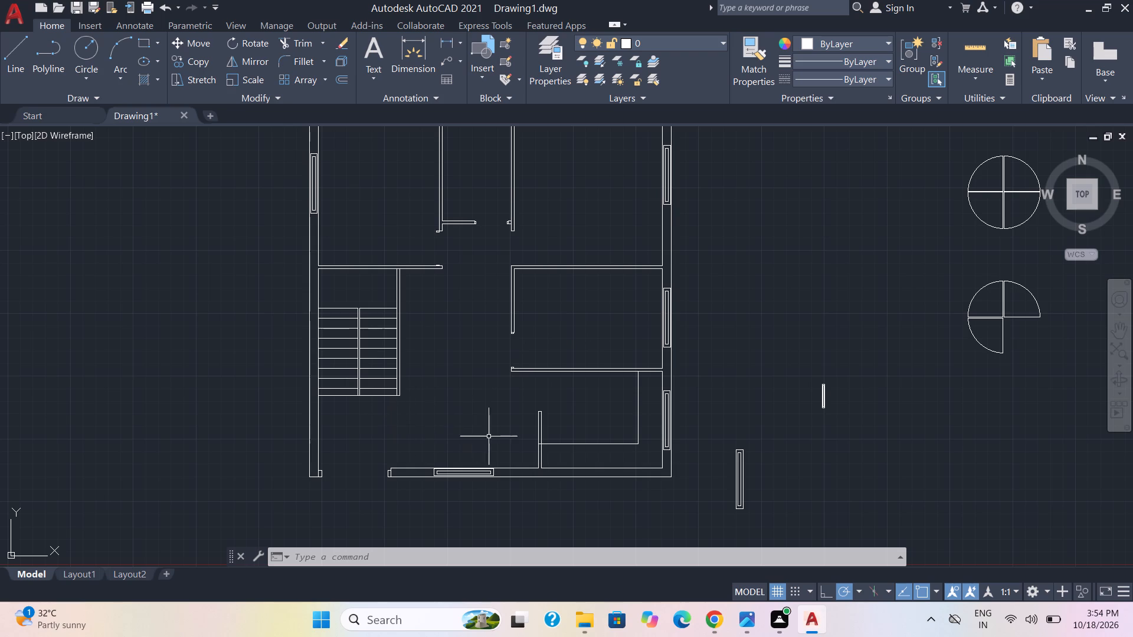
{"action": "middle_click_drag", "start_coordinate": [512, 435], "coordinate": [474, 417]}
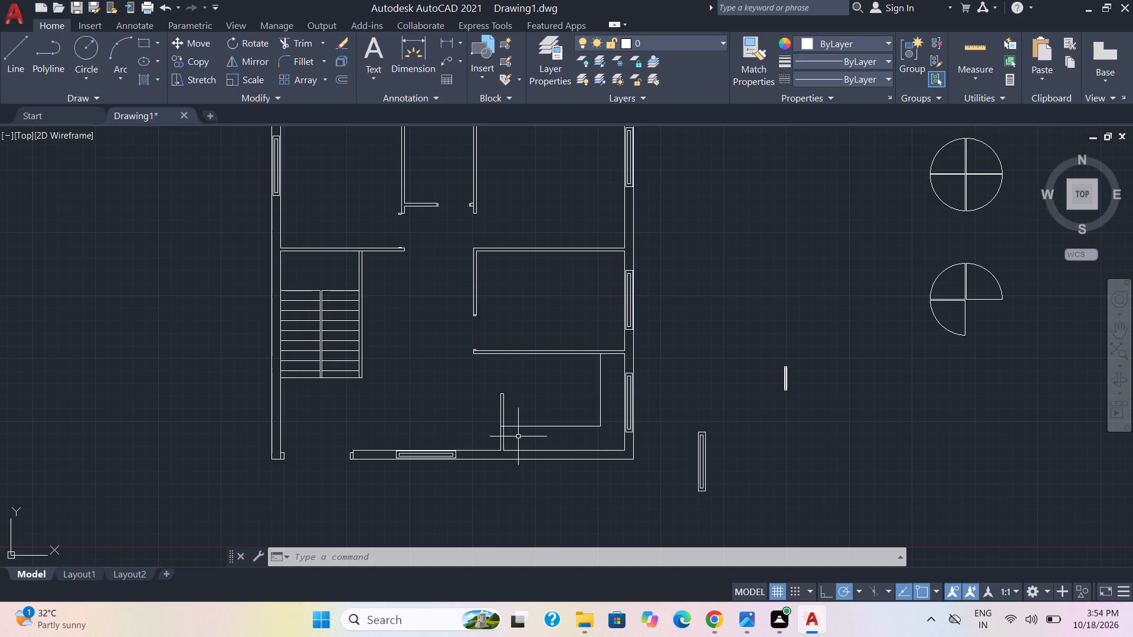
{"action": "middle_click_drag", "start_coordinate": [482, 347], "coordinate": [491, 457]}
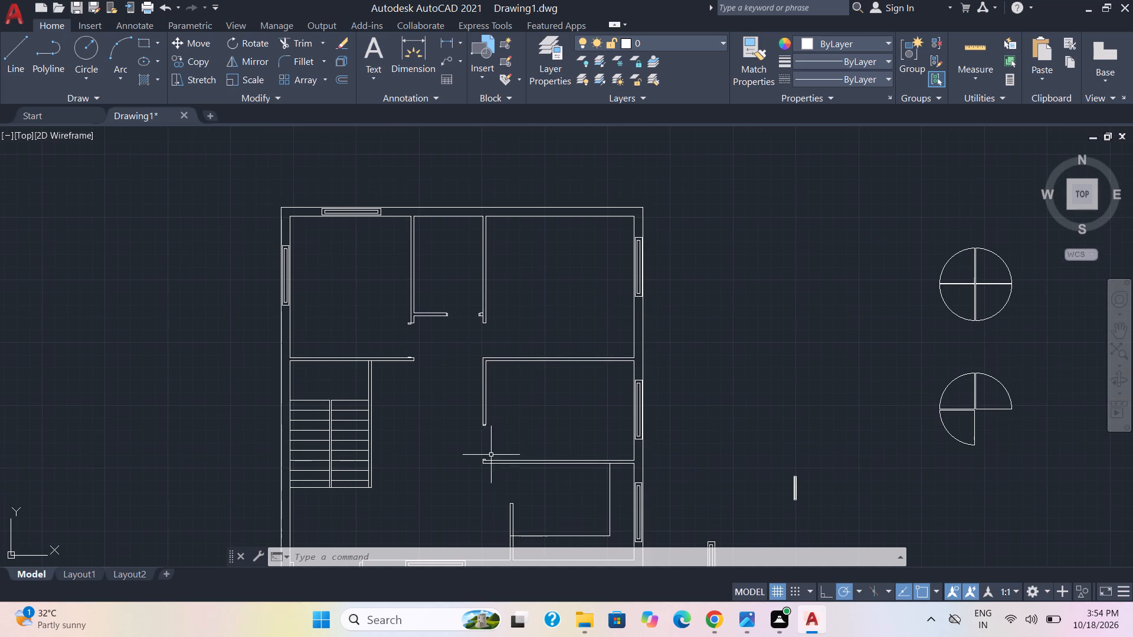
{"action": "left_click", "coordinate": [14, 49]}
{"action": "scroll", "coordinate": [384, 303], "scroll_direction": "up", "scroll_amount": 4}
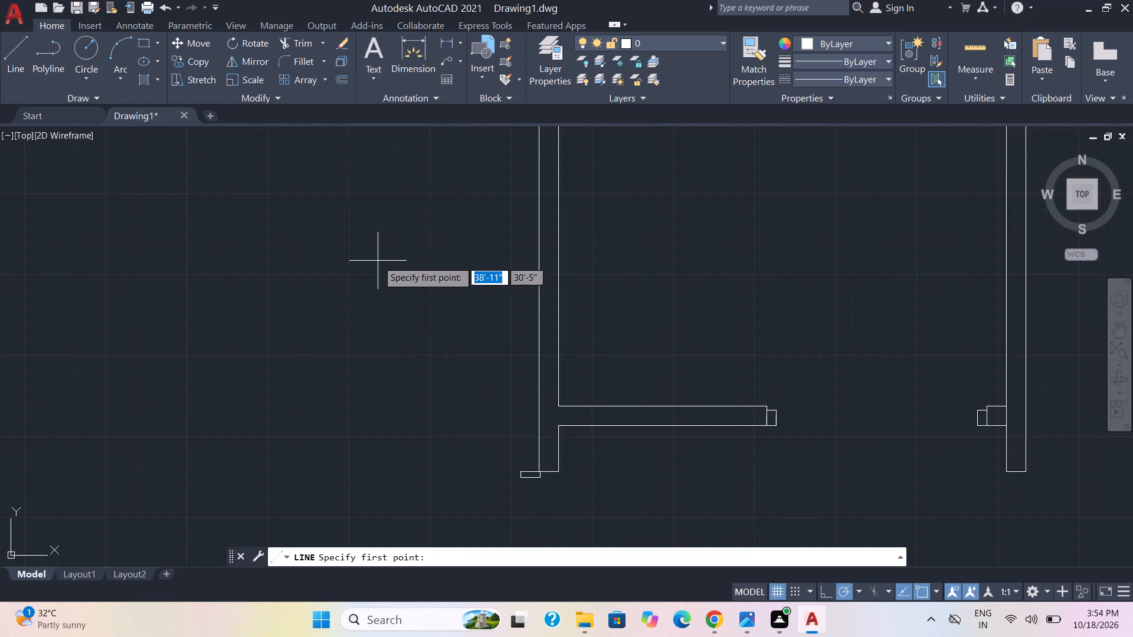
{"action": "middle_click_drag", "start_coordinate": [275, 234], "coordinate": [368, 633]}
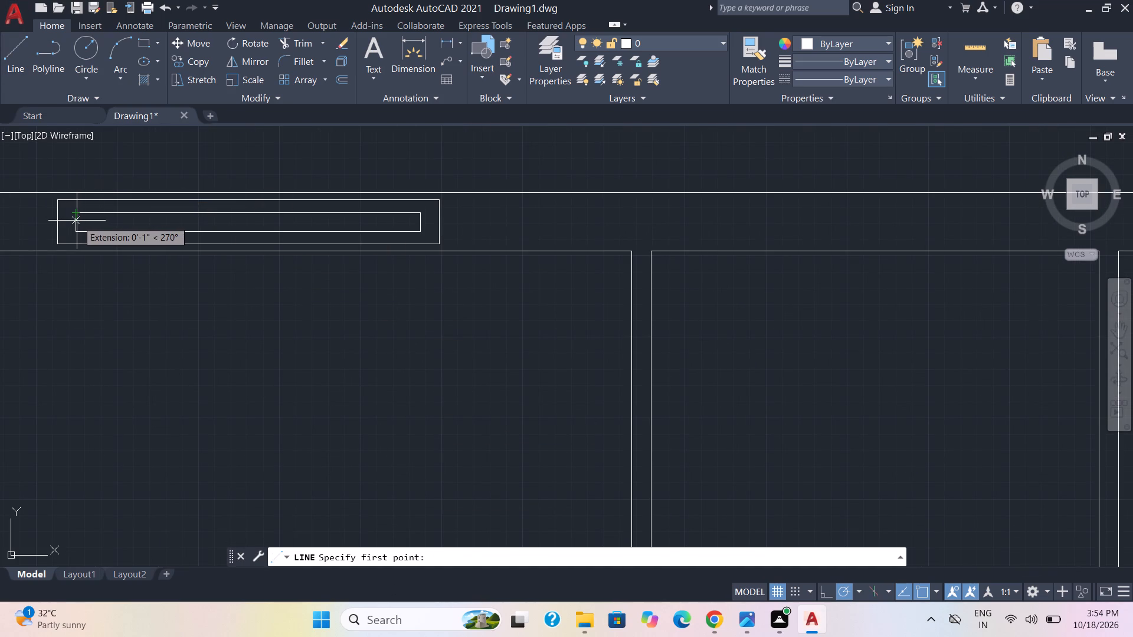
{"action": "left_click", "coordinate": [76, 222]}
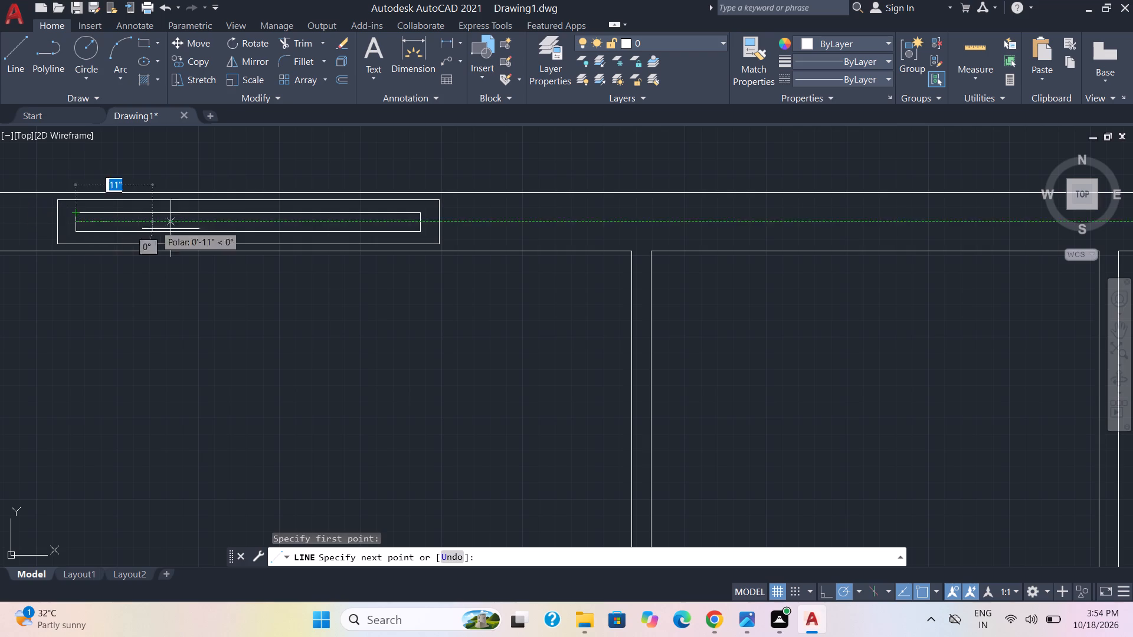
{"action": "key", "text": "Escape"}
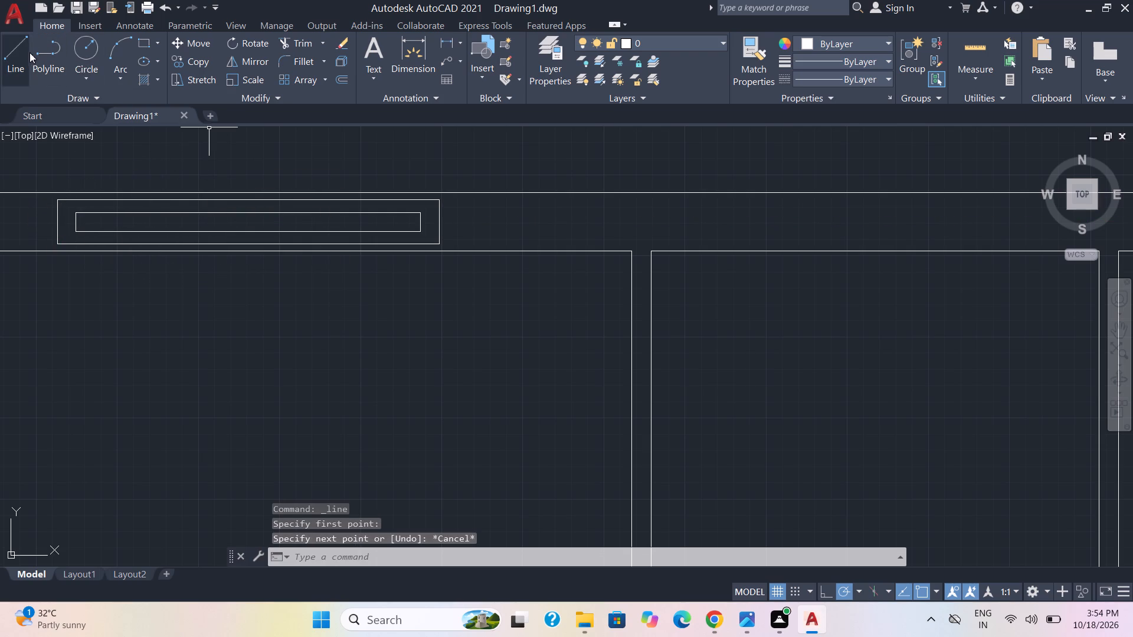
Draw a horizontal centreline through the north wall window, between the midpoints of its outer frame's west and east ends.
{"action": "left_click", "coordinate": [18, 54]}
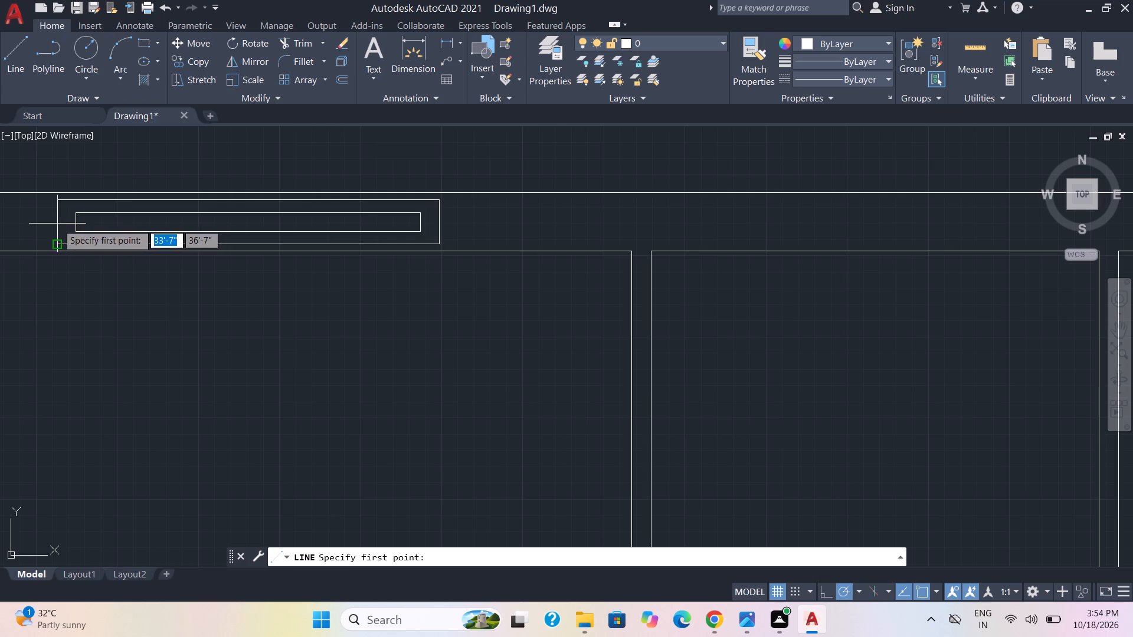
{"action": "double_click", "coordinate": [57, 223]}
{"action": "double_click", "coordinate": [57, 224]}
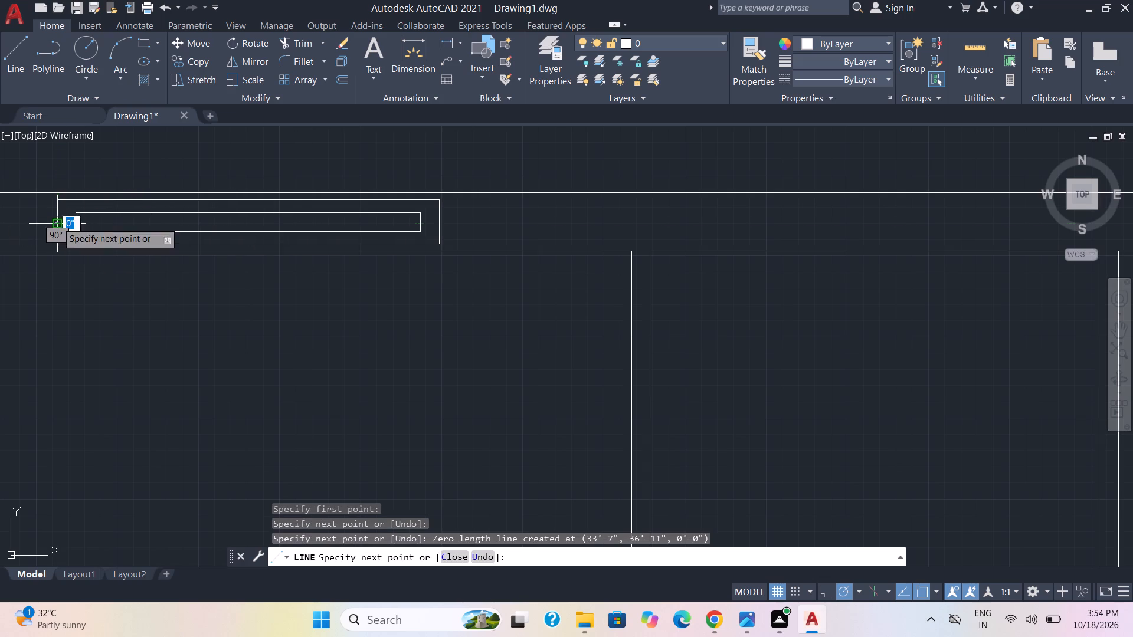
{"action": "left_click", "coordinate": [441, 218]}
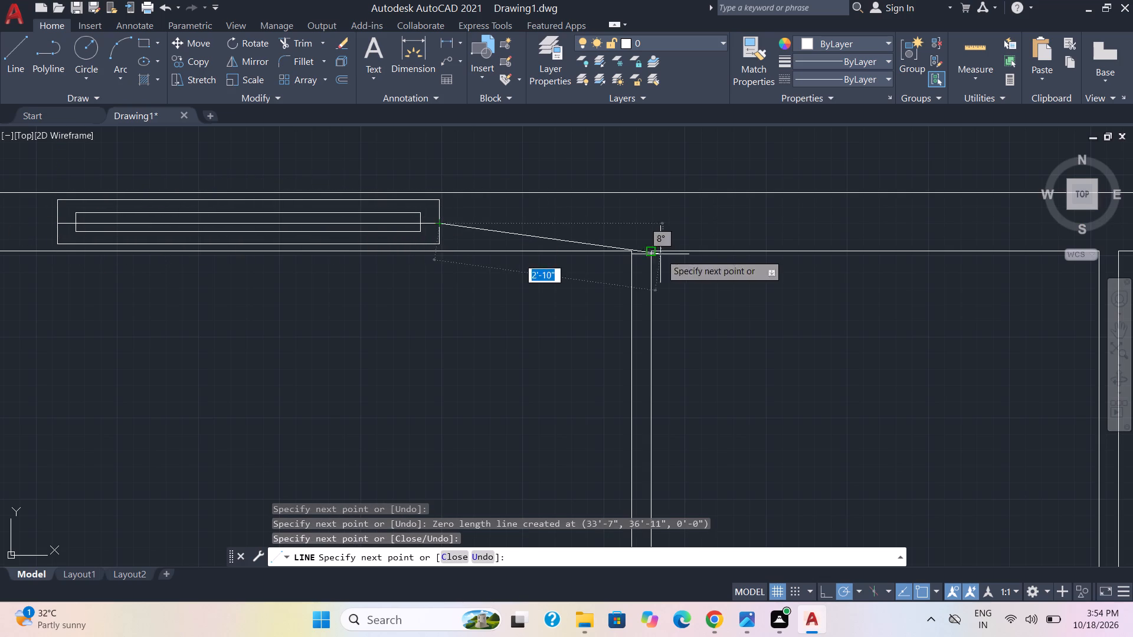
{"action": "key", "text": "Escape"}
Draw a vertical centreline about 4'-11" long through the northernmost east wall window, between the midpoints of its outer frame's ends.
{"action": "scroll", "coordinate": [842, 268], "scroll_direction": "down", "scroll_amount": 3}
{"action": "middle_click_drag", "start_coordinate": [980, 281], "coordinate": [3, 283]}
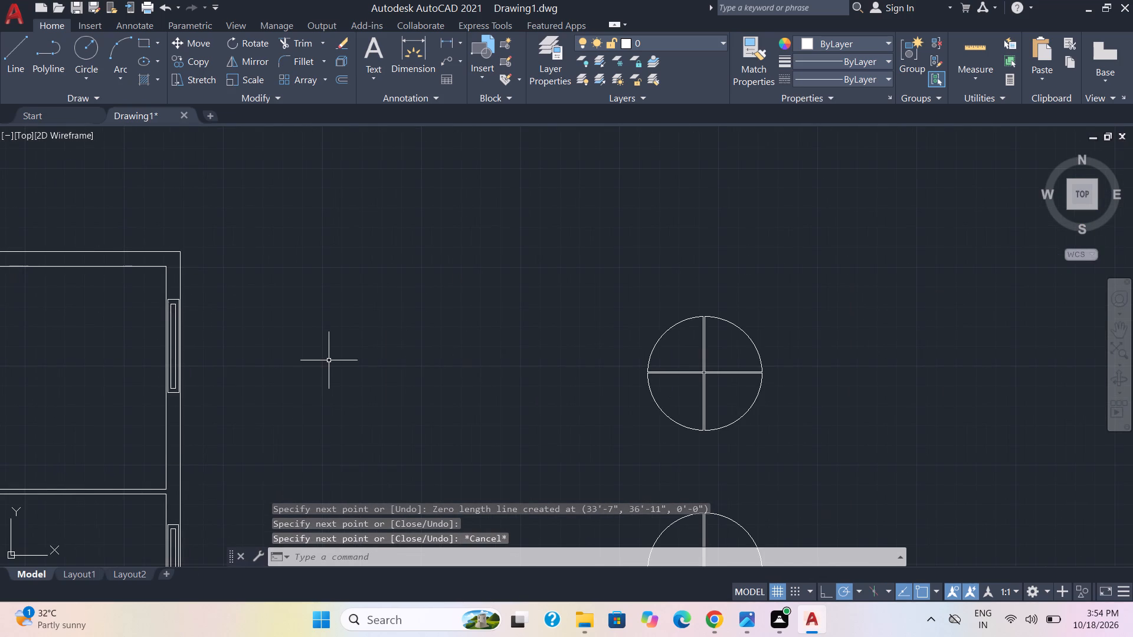
{"action": "key", "text": "space"}
{"action": "middle_click_drag", "start_coordinate": [42, 367], "coordinate": [354, 277]}
{"action": "scroll", "coordinate": [457, 239], "scroll_direction": "up", "scroll_amount": 3}
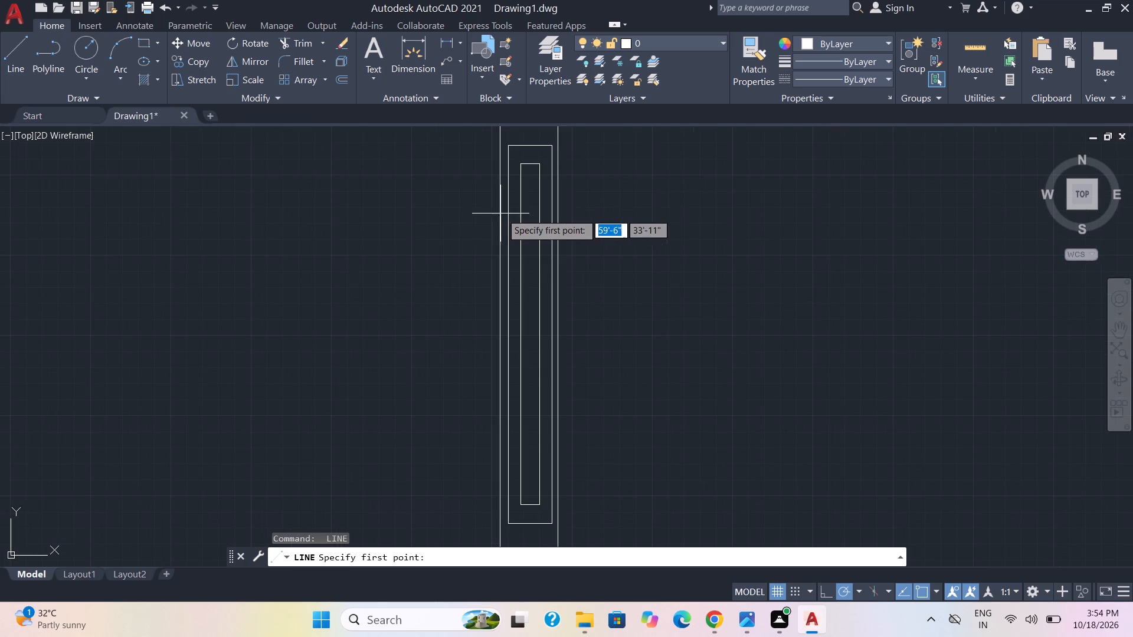
{"action": "triple_click", "coordinate": [531, 146]}
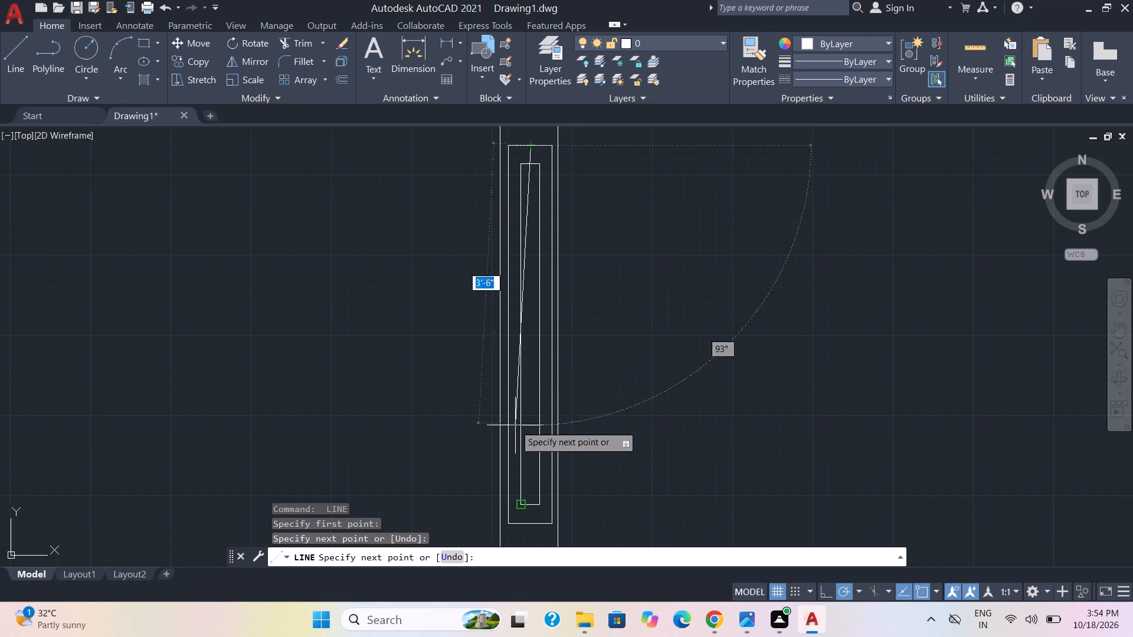
{"action": "scroll", "coordinate": [515, 436], "scroll_direction": "up", "scroll_amount": 1}
{"action": "scroll", "coordinate": [515, 436], "scroll_direction": "down", "scroll_amount": 2}
{"action": "middle_click_drag", "start_coordinate": [523, 449], "coordinate": [534, 364]}
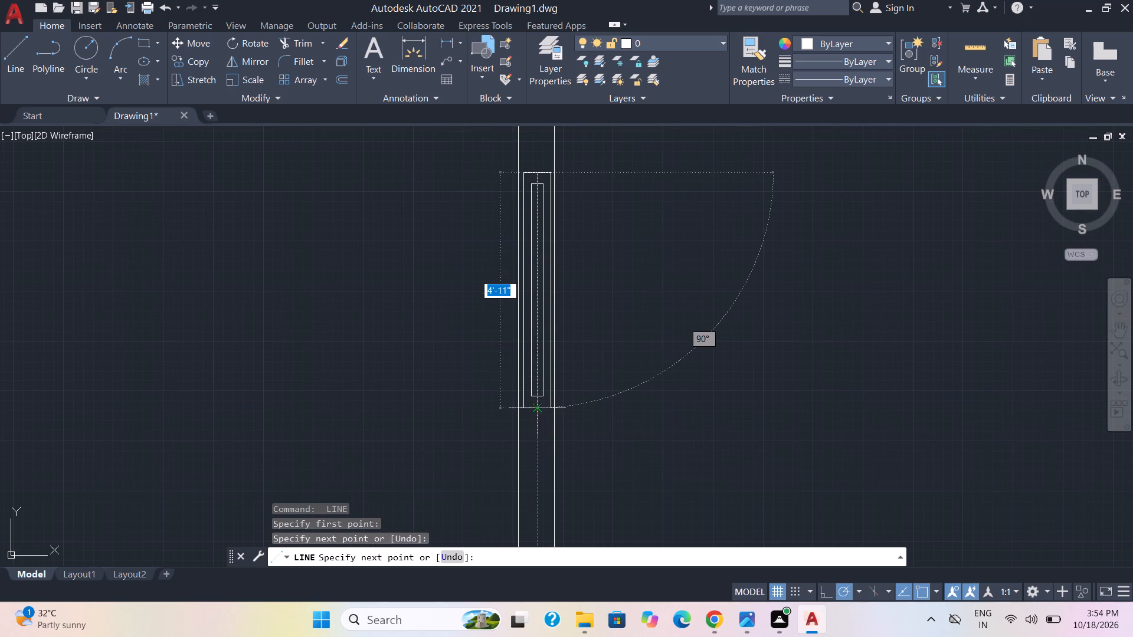
{"action": "double_click", "coordinate": [536, 408]}
{"action": "key", "text": "Escape"}
Draw a vertical centreline through the middle east wall window, between the midpoints of its outer frame's north and south ends.
{"action": "scroll", "coordinate": [677, 459], "scroll_direction": "down", "scroll_amount": 3}
{"action": "middle_click_drag", "start_coordinate": [672, 451], "coordinate": [666, 396]}
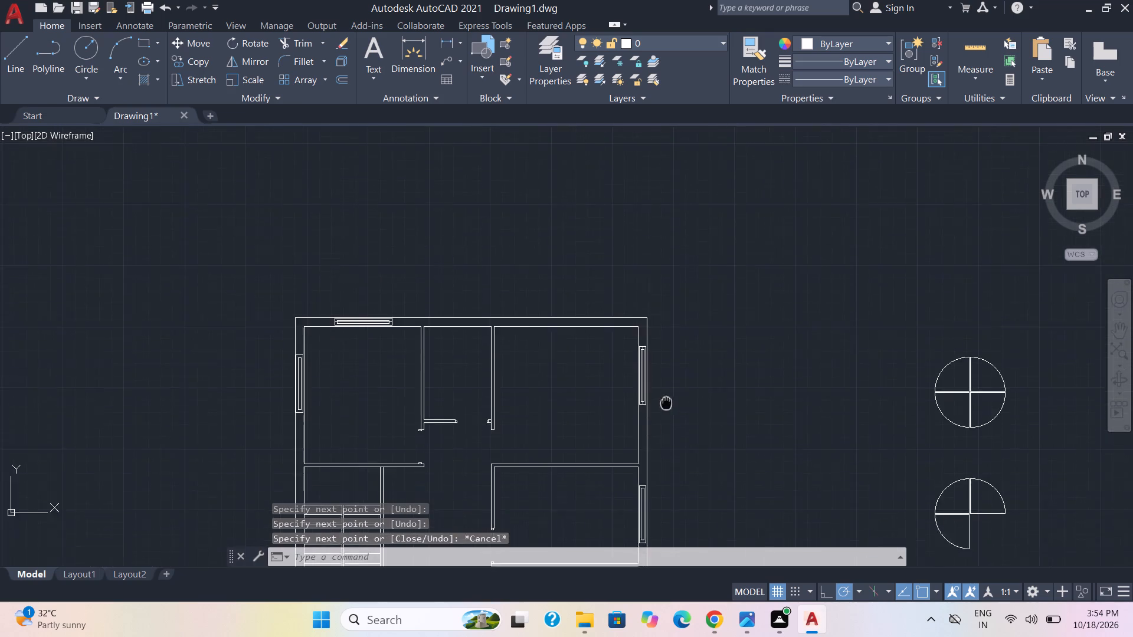
{"action": "middle_click_drag", "start_coordinate": [666, 396], "coordinate": [628, 234]}
{"action": "scroll", "coordinate": [626, 226], "scroll_direction": "up", "scroll_amount": 1}
{"action": "scroll", "coordinate": [603, 402], "scroll_direction": "up", "scroll_amount": 2}
{"action": "key", "text": "space"}
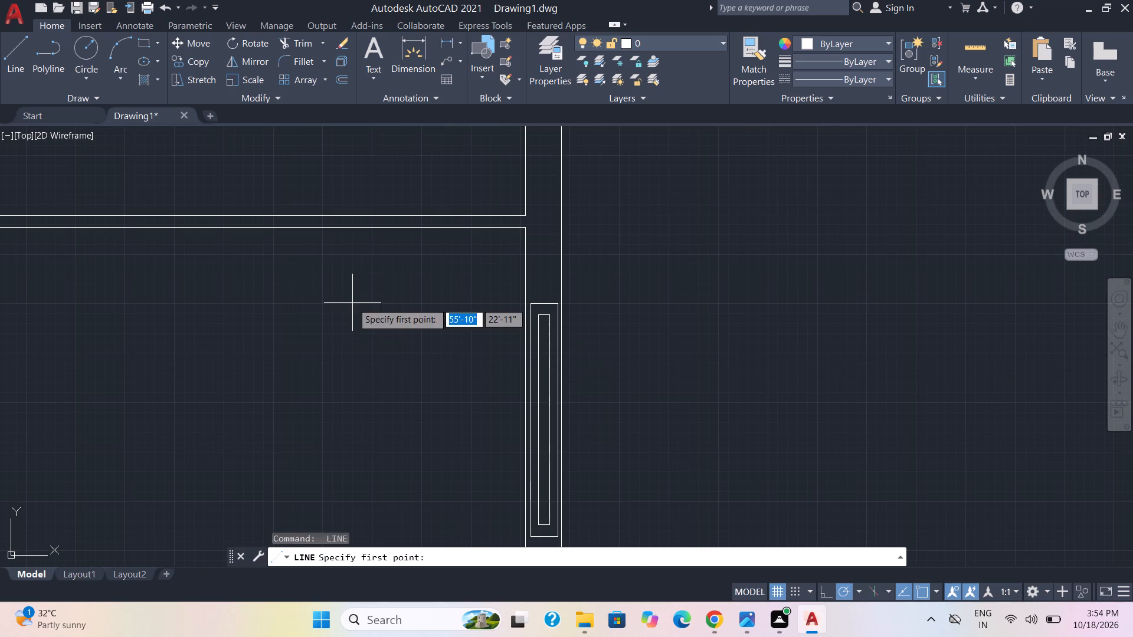
{"action": "scroll", "coordinate": [486, 340], "scroll_direction": "up", "scroll_amount": 1}
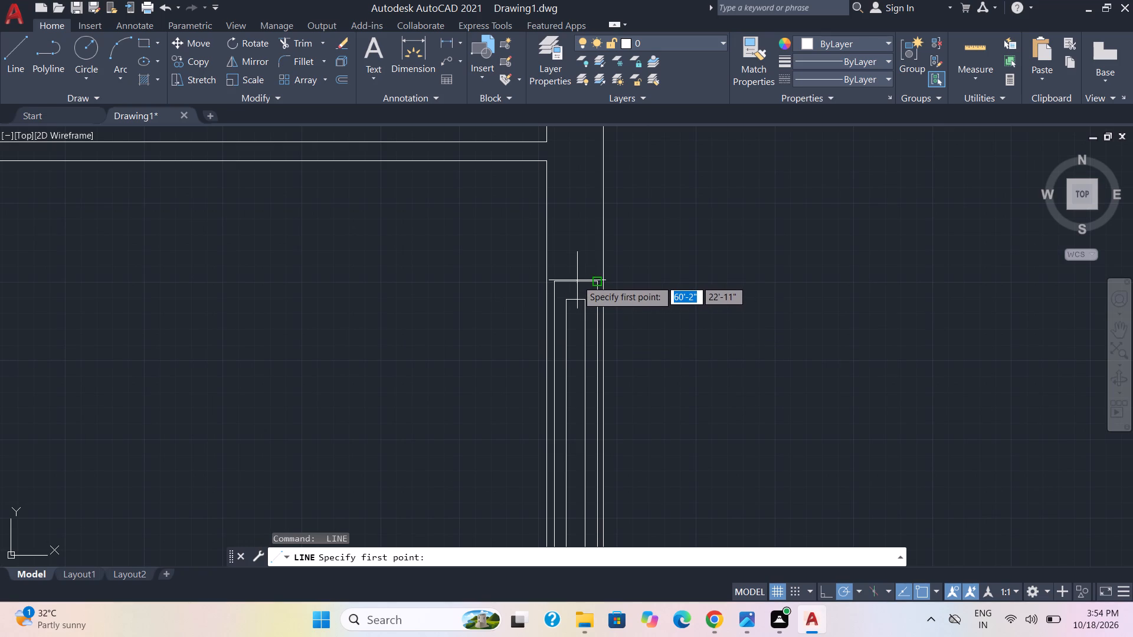
{"action": "triple_click", "coordinate": [577, 282]}
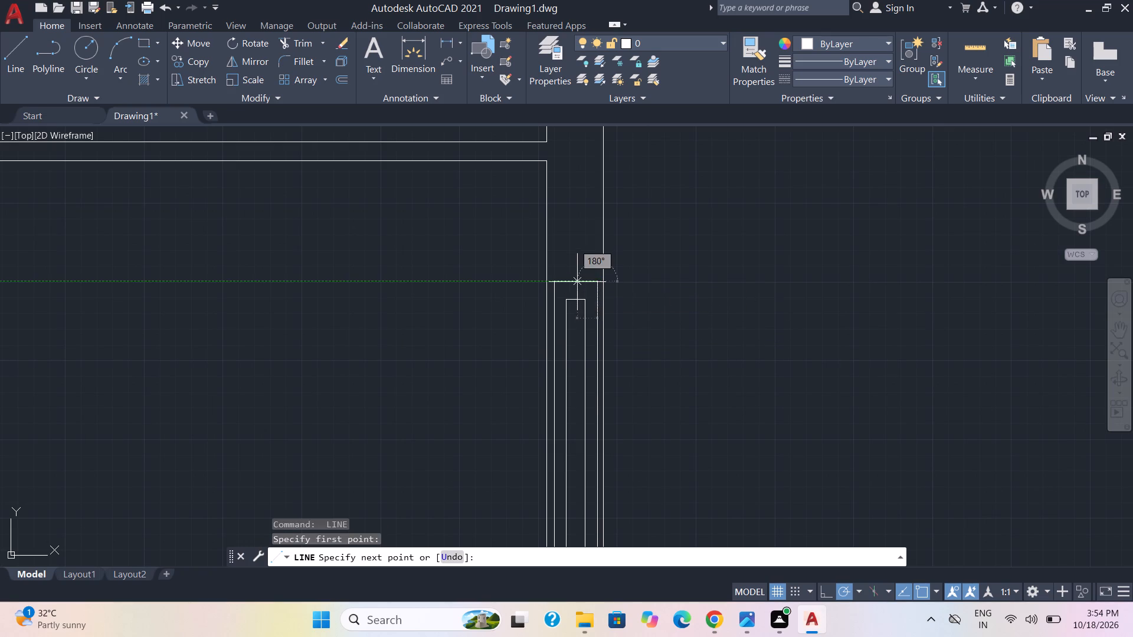
{"action": "scroll", "coordinate": [615, 450], "scroll_direction": "down", "scroll_amount": 2}
{"action": "middle_click_drag", "start_coordinate": [615, 472], "coordinate": [601, 333]}
{"action": "key", "text": "shift+question"}
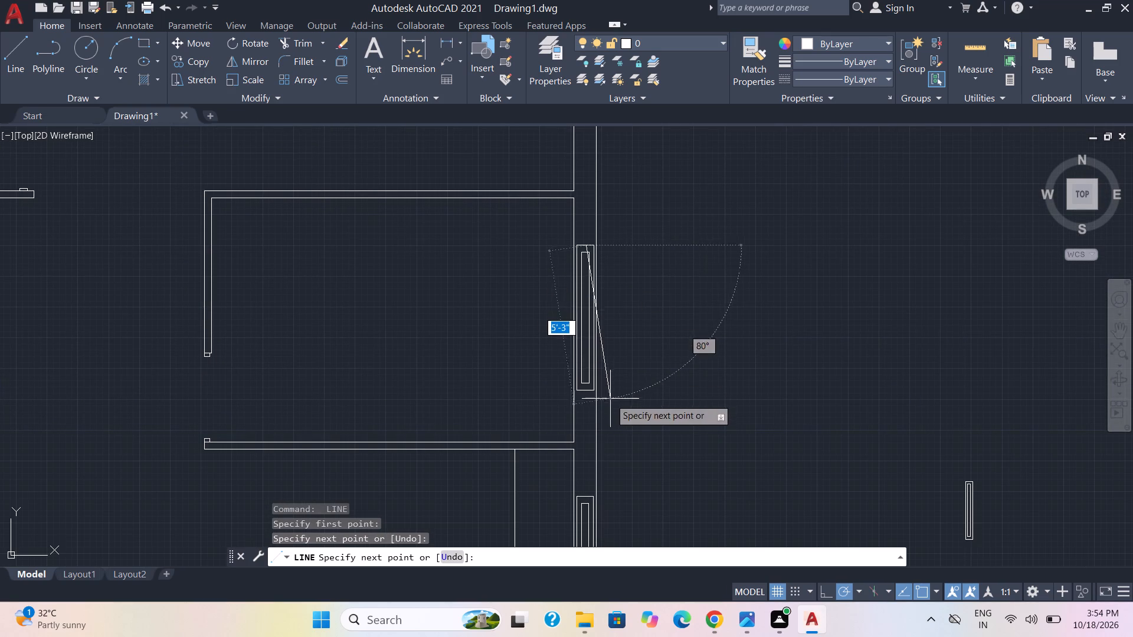
{"action": "double_click", "coordinate": [584, 392]}
{"action": "scroll", "coordinate": [769, 457], "scroll_direction": "down", "scroll_amount": 1}
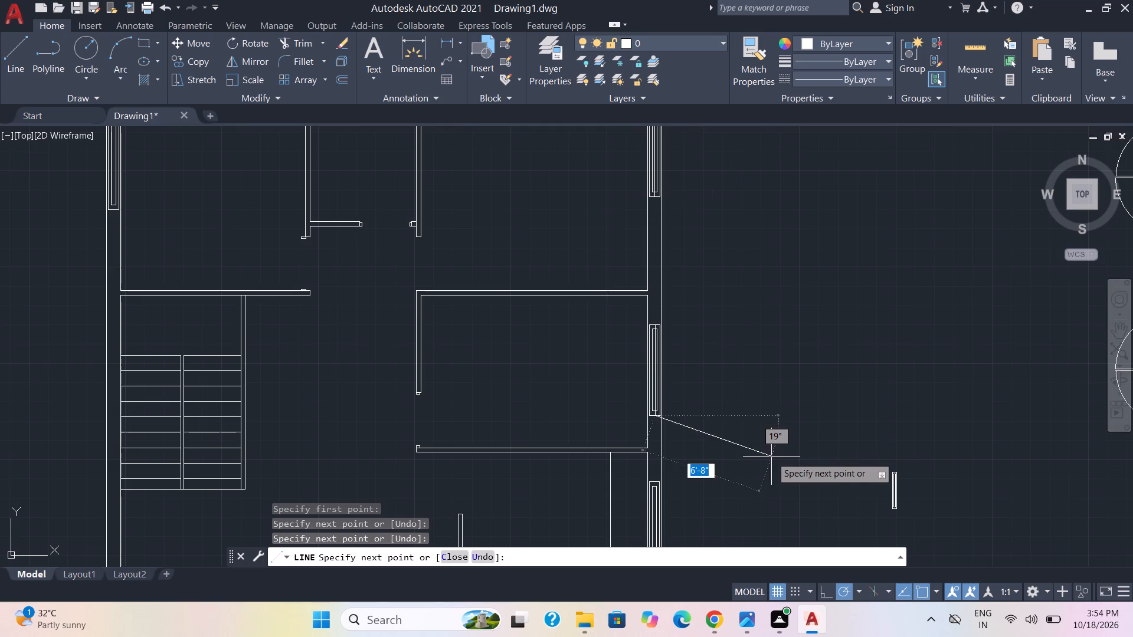
{"action": "key", "text": "Escape"}
Draw a vertical centreline through the southernmost east wall window, between the midpoints of its outer frame's north and south ends.
{"action": "scroll", "coordinate": [688, 446], "scroll_direction": "up", "scroll_amount": 3}
{"action": "middle_click_drag", "start_coordinate": [641, 481], "coordinate": [713, 331]}
{"action": "scroll", "coordinate": [696, 506], "scroll_direction": "up", "scroll_amount": 1}
{"action": "middle_click_drag", "start_coordinate": [694, 494], "coordinate": [633, 222]}
{"action": "key", "text": "shift+question"}
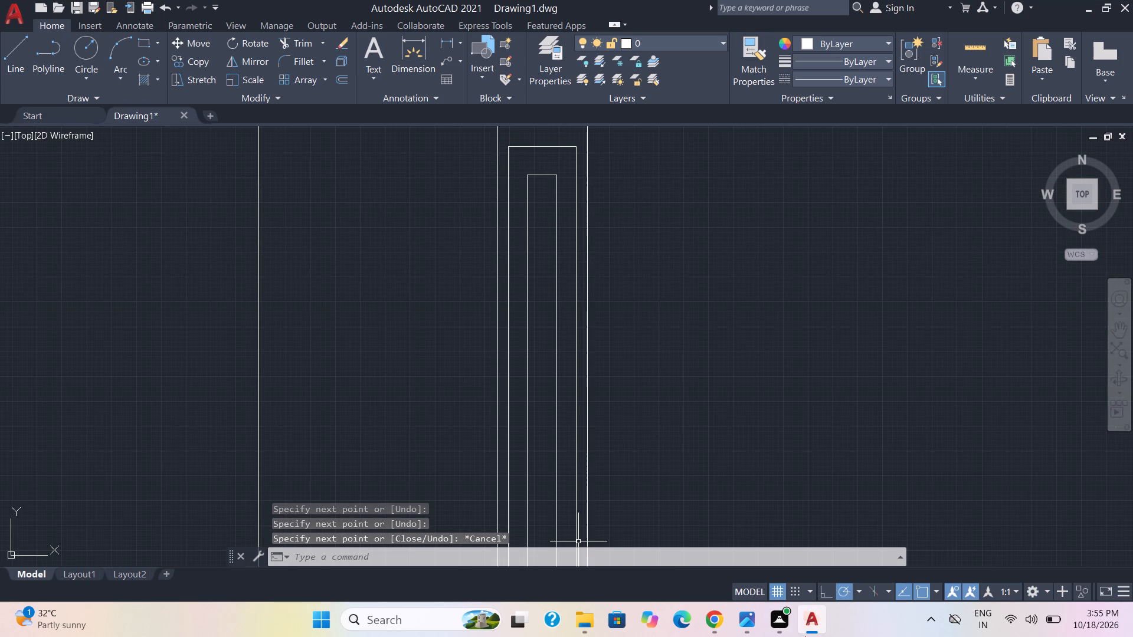
{"action": "key", "text": "space"}
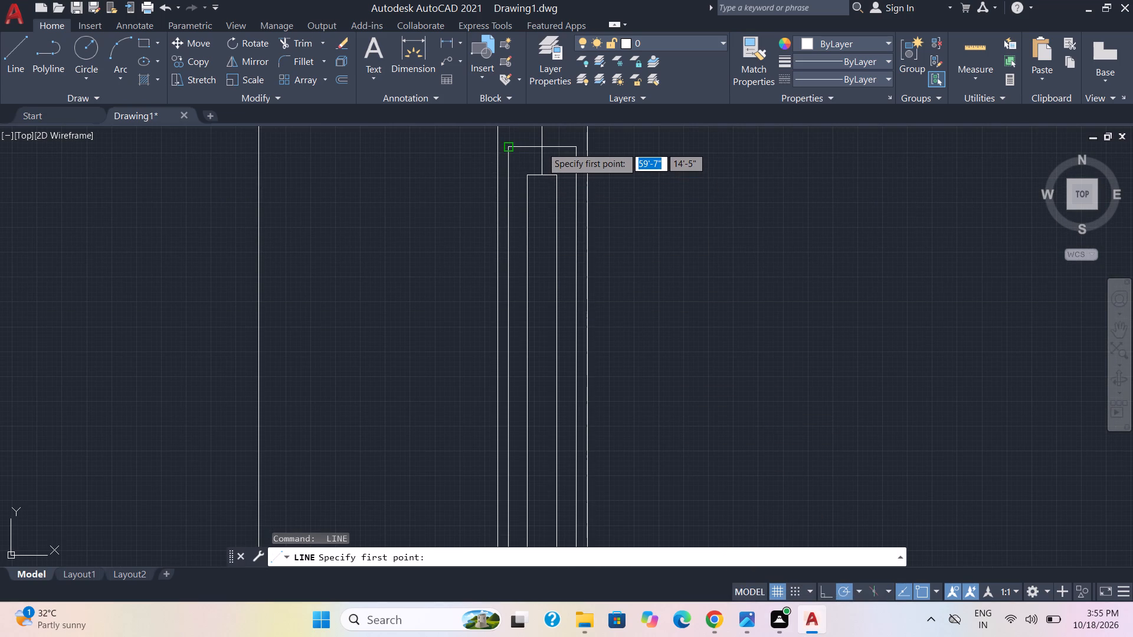
{"action": "triple_click", "coordinate": [542, 147]}
{"action": "middle_click_drag", "start_coordinate": [541, 563], "coordinate": [556, 500]}
{"action": "key", "text": "shift+question"}
{"action": "key", "text": "shift+question"}
{"action": "key", "text": "shift+question"}
{"action": "key", "text": "shift+question"}
{"action": "key", "text": "shift+question"}
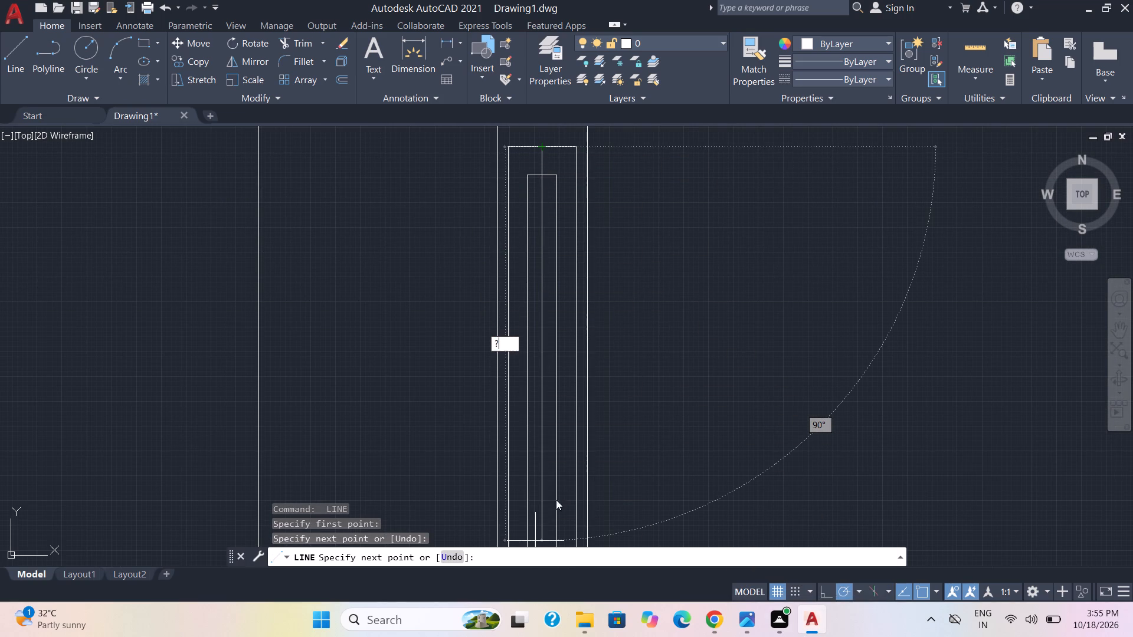
{"action": "middle_click_drag", "start_coordinate": [556, 500], "coordinate": [561, 383]}
{"action": "middle_click_drag", "start_coordinate": [556, 446], "coordinate": [547, 127]}
{"action": "key", "text": "shift+question"}
{"action": "key", "text": "shift+quotedbl"}
{"action": "key", "text": "shift+Return"}
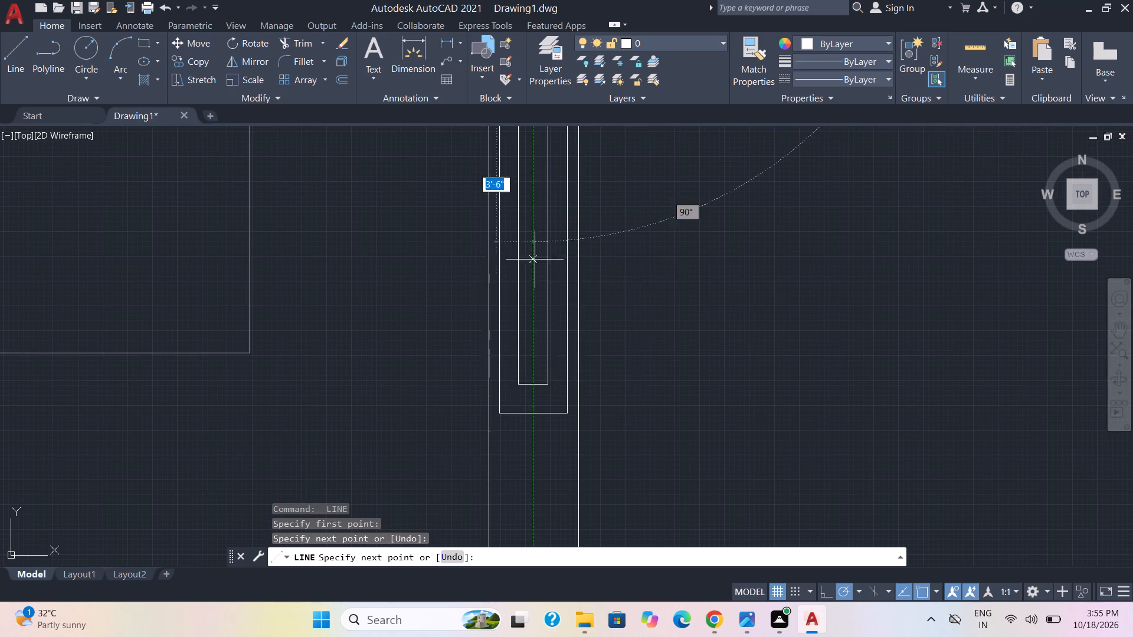
{"action": "left_click_drag", "start_coordinate": [533, 418], "coordinate": [530, 426]}
{"action": "left_click", "coordinate": [523, 415]}
{"action": "scroll", "coordinate": [708, 511], "scroll_direction": "down", "scroll_amount": 4}
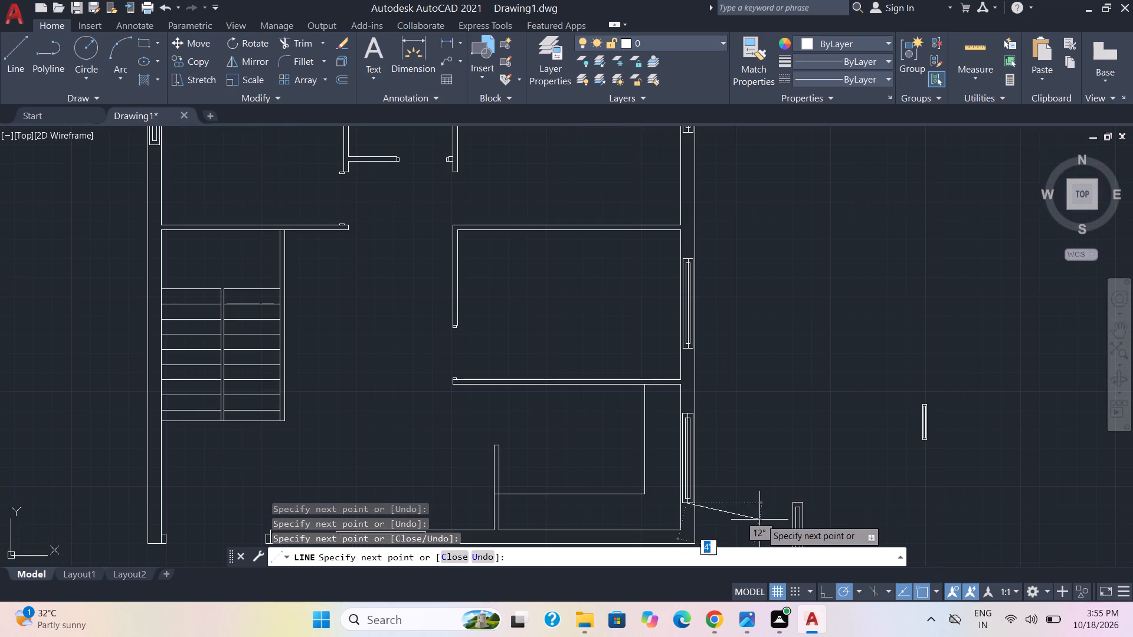
{"action": "key", "text": "grave"}
{"action": "key", "text": "Escape"}
Draw a horizontal centreline through the south wall window, between the midpoints of its outer frame's east and west ends.
{"action": "scroll", "coordinate": [783, 514], "scroll_direction": "down", "scroll_amount": 3}
{"action": "middle_click_drag", "start_coordinate": [765, 465], "coordinate": [683, 316]}
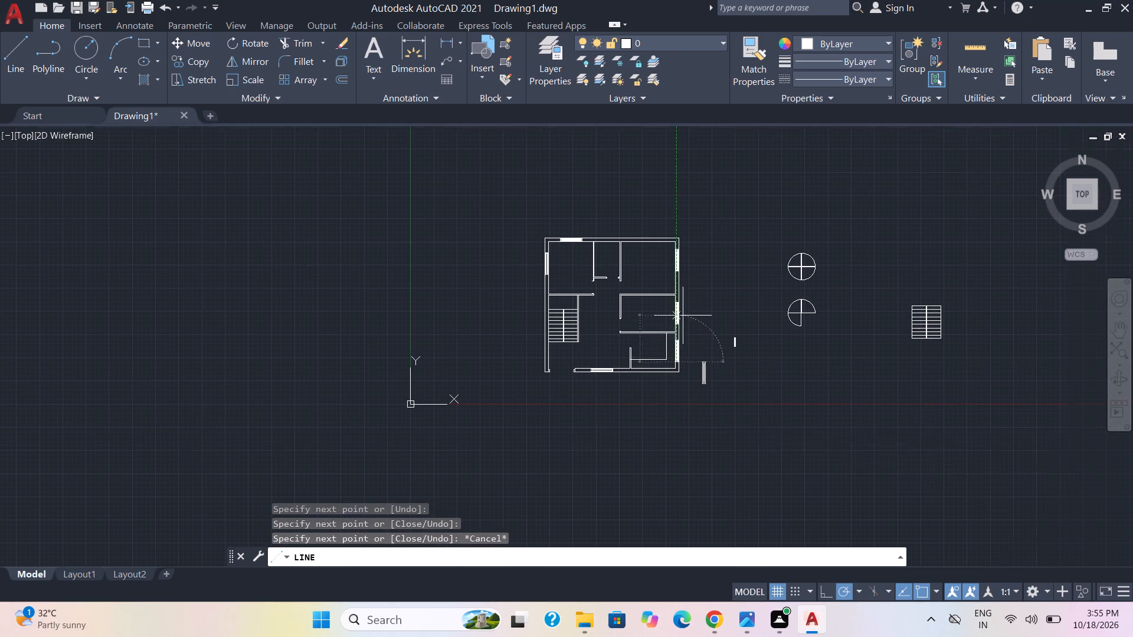
{"action": "key", "text": "Escape"}
{"action": "key", "text": "Escape"}
{"action": "scroll", "coordinate": [647, 375], "scroll_direction": "up", "scroll_amount": 4}
{"action": "middle_click_drag", "start_coordinate": [670, 443], "coordinate": [878, 383]}
{"action": "key", "text": "shift+question"}
{"action": "key", "text": "shift+Return"}
{"action": "scroll", "coordinate": [877, 384], "scroll_direction": "up", "scroll_amount": 1}
{"action": "key", "text": "space"}
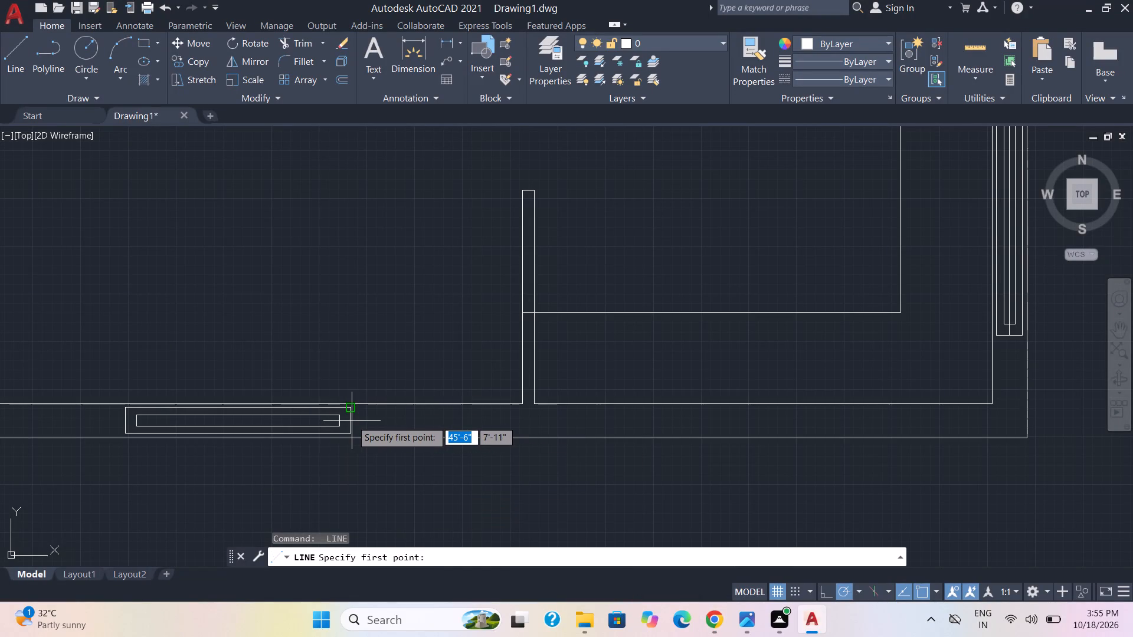
{"action": "scroll", "coordinate": [351, 422], "scroll_direction": "up", "scroll_amount": 3}
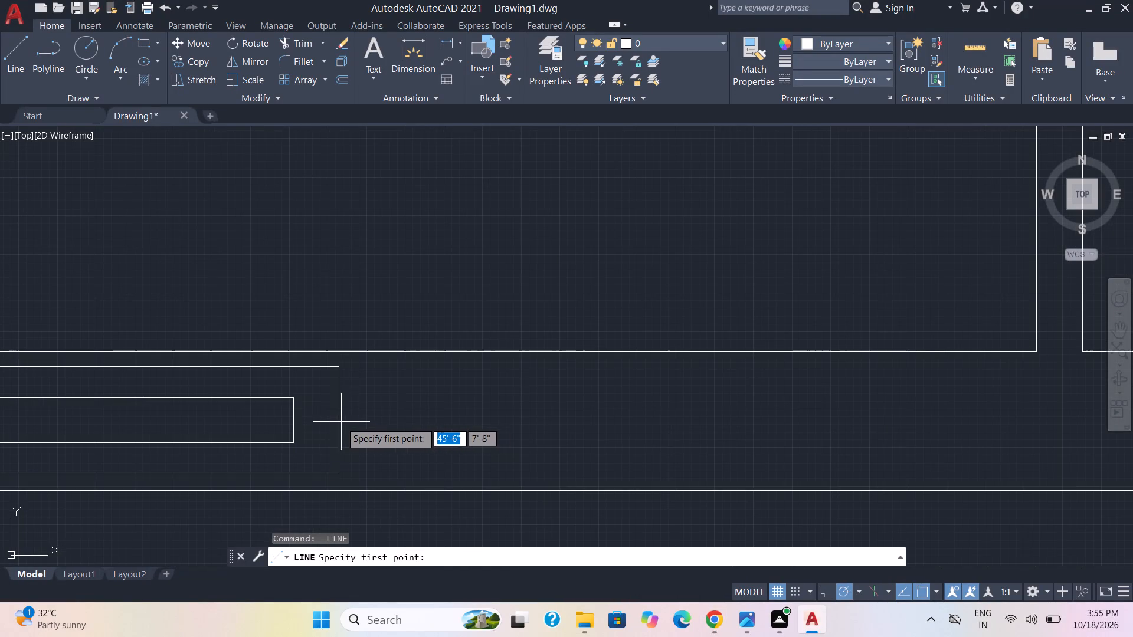
{"action": "triple_click", "coordinate": [338, 422]}
{"action": "scroll", "coordinate": [134, 445], "scroll_direction": "down", "scroll_amount": 2}
{"action": "middle_click_drag", "start_coordinate": [122, 417], "coordinate": [469, 421]}
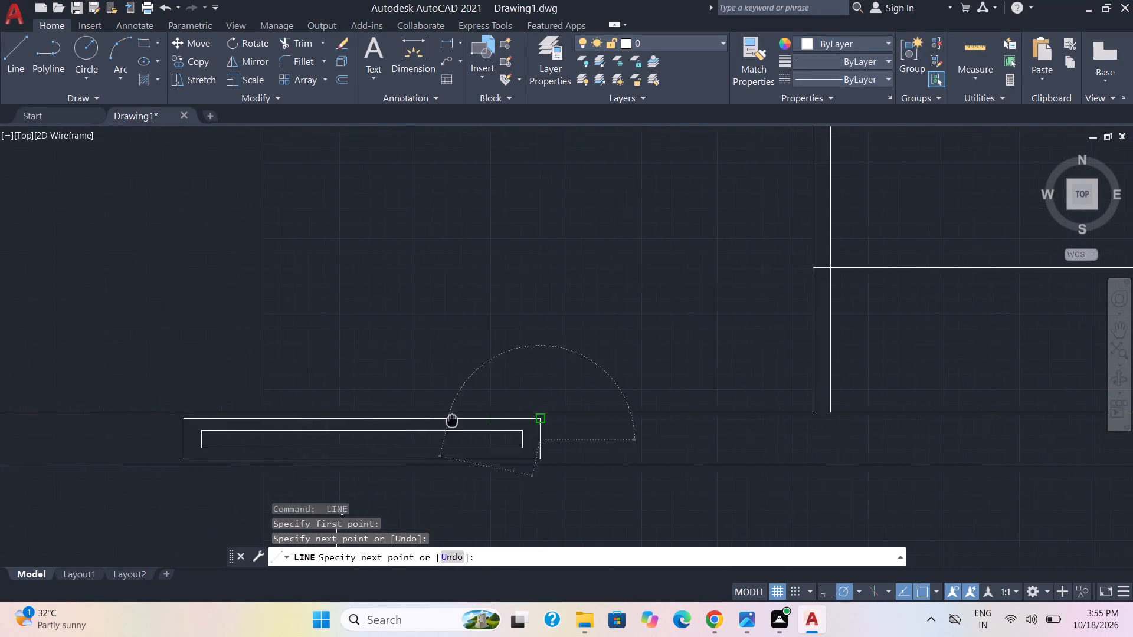
{"action": "middle_click_drag", "start_coordinate": [469, 421], "coordinate": [561, 421]}
{"action": "double_click", "coordinate": [293, 440]}
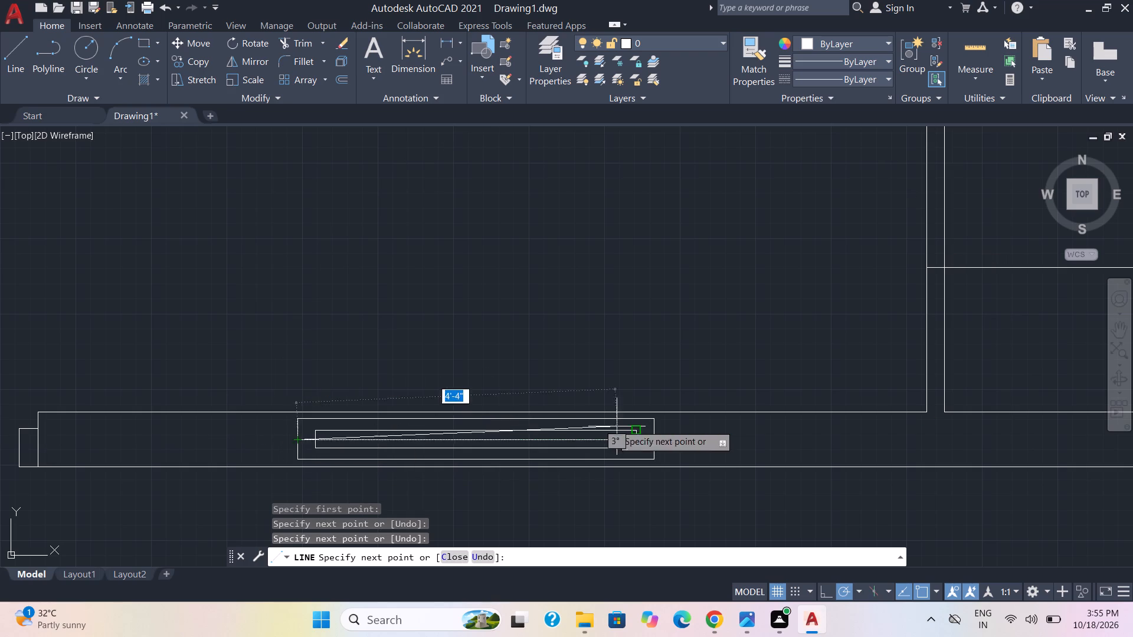
{"action": "key", "text": "Escape"}
{"action": "key", "text": "Escape"}
Draw a vertical centreline through the west wall window, between the midpoints of its outer frame's north and south ends.
{"action": "scroll", "coordinate": [922, 249], "scroll_direction": "down", "scroll_amount": 4}
{"action": "middle_click_drag", "start_coordinate": [889, 238], "coordinate": [459, 556]}
{"action": "key", "text": "shift+Return"}
{"action": "key", "text": "shift+question"}
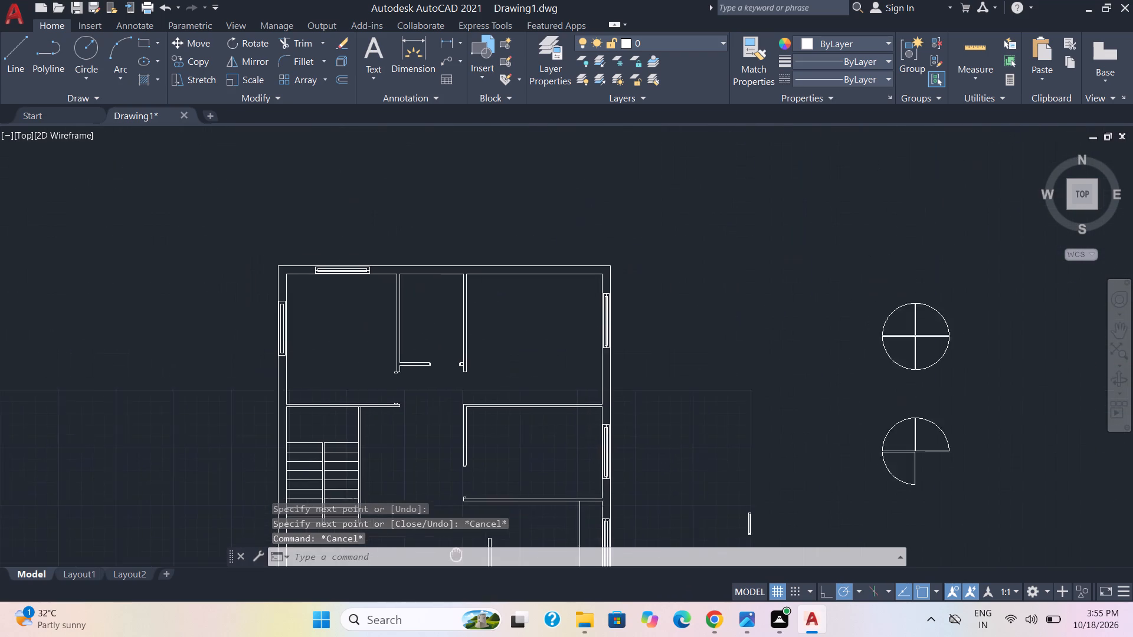
{"action": "middle_click_drag", "start_coordinate": [459, 556], "coordinate": [467, 558]}
{"action": "scroll", "coordinate": [257, 289], "scroll_direction": "up", "scroll_amount": 3}
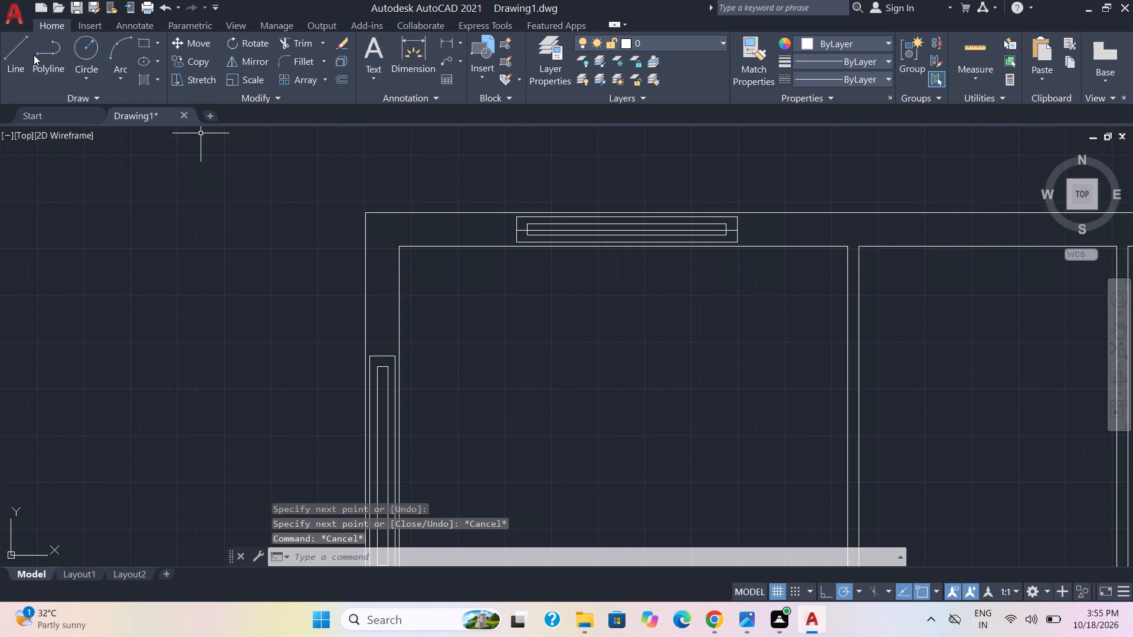
{"action": "left_click", "coordinate": [13, 51]}
{"action": "scroll", "coordinate": [371, 347], "scroll_direction": "up", "scroll_amount": 2}
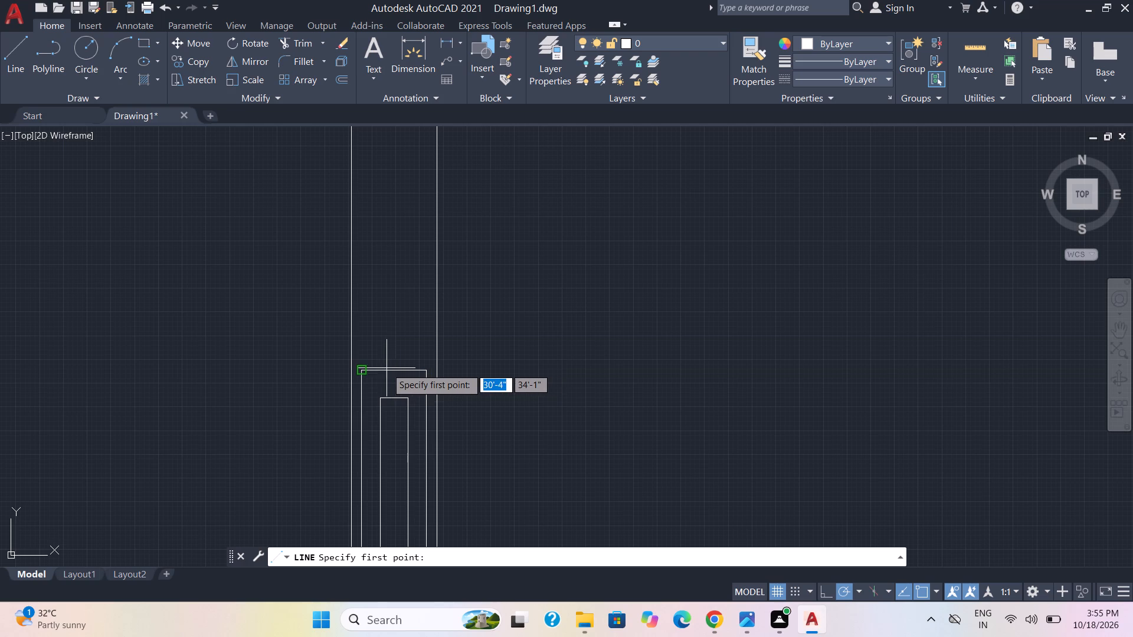
{"action": "double_click", "coordinate": [390, 370]}
{"action": "left_click_drag", "start_coordinate": [390, 370], "coordinate": [401, 443]}
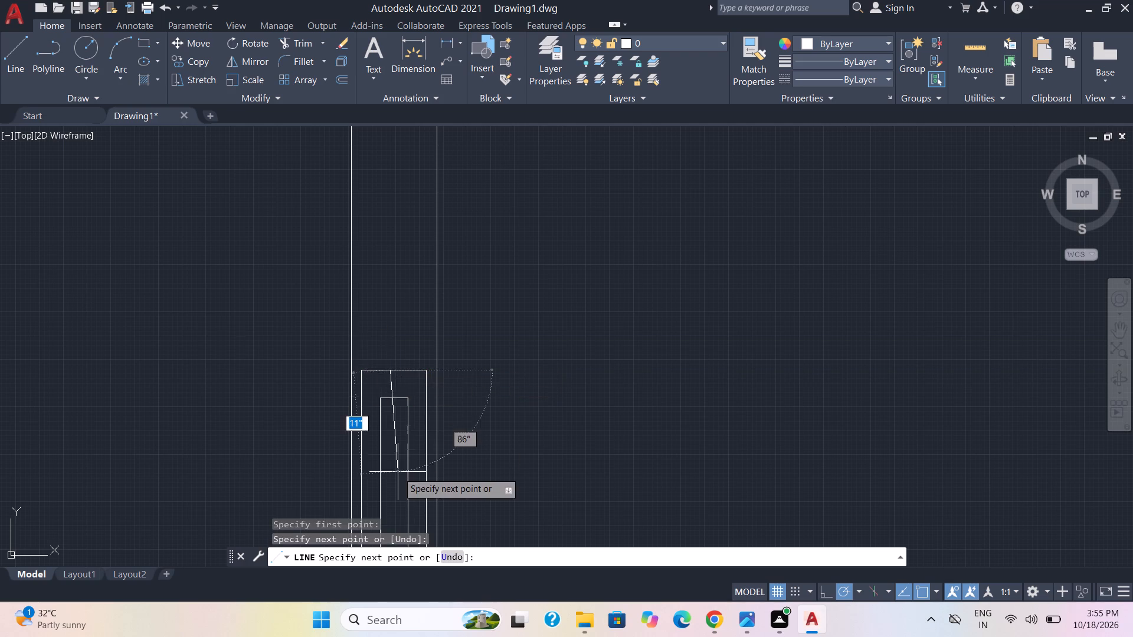
{"action": "scroll", "coordinate": [396, 474], "scroll_direction": "down", "scroll_amount": 1}
{"action": "middle_click_drag", "start_coordinate": [396, 469], "coordinate": [476, 254]}
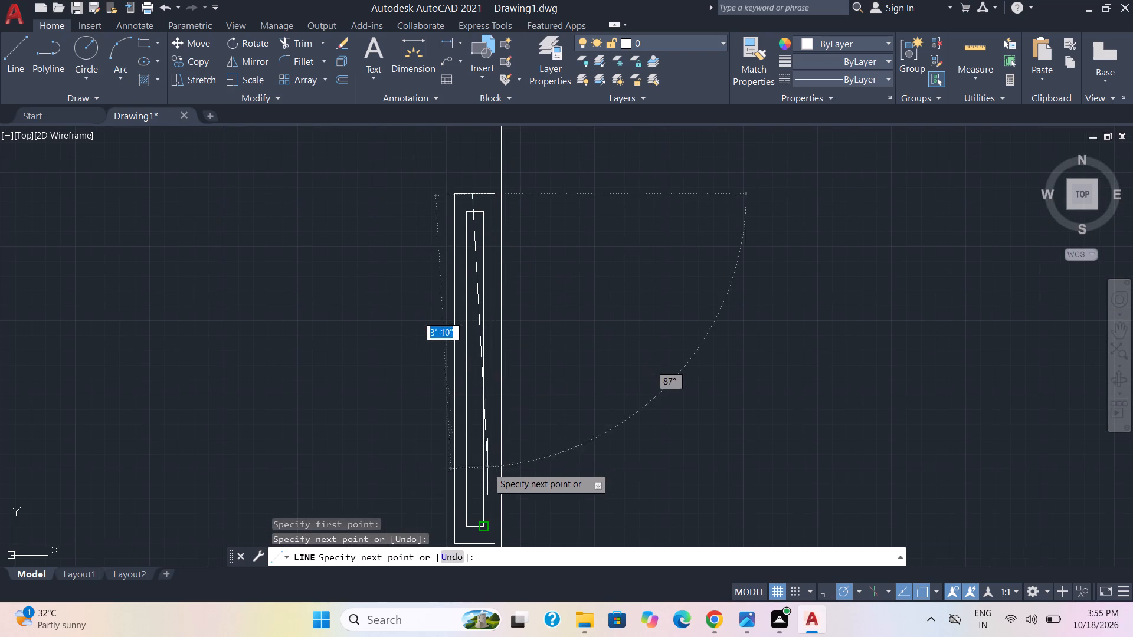
{"action": "scroll", "coordinate": [482, 471], "scroll_direction": "down", "scroll_amount": 1}
{"action": "middle_click_drag", "start_coordinate": [482, 471], "coordinate": [489, 347]}
{"action": "key", "text": "shift+question"}
{"action": "double_click", "coordinate": [484, 396]}
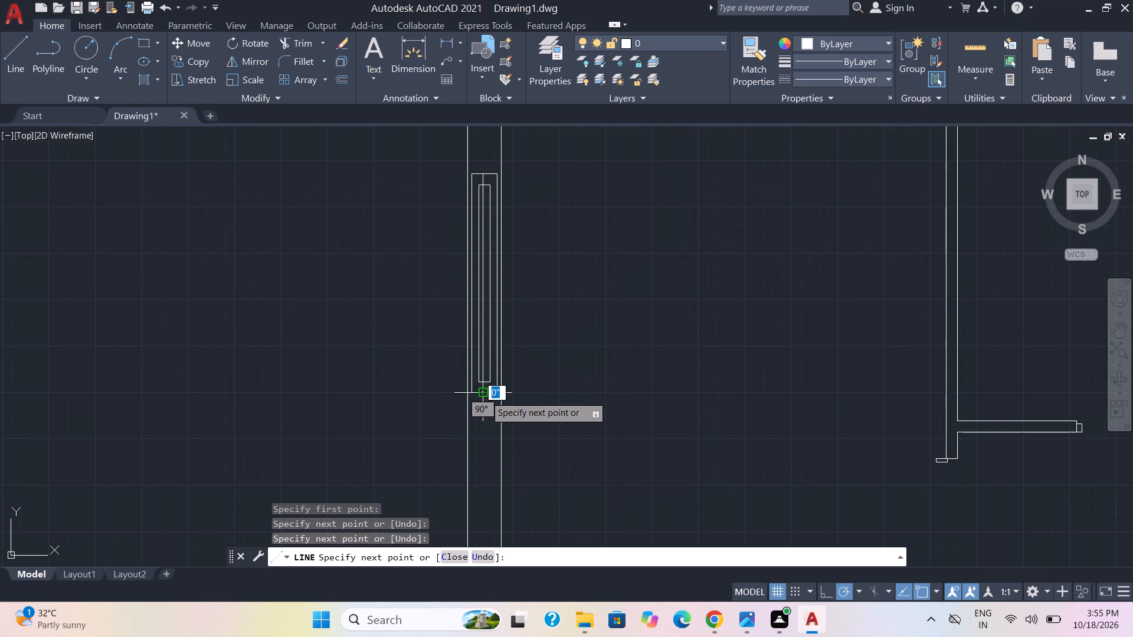
{"action": "key", "text": "Escape"}
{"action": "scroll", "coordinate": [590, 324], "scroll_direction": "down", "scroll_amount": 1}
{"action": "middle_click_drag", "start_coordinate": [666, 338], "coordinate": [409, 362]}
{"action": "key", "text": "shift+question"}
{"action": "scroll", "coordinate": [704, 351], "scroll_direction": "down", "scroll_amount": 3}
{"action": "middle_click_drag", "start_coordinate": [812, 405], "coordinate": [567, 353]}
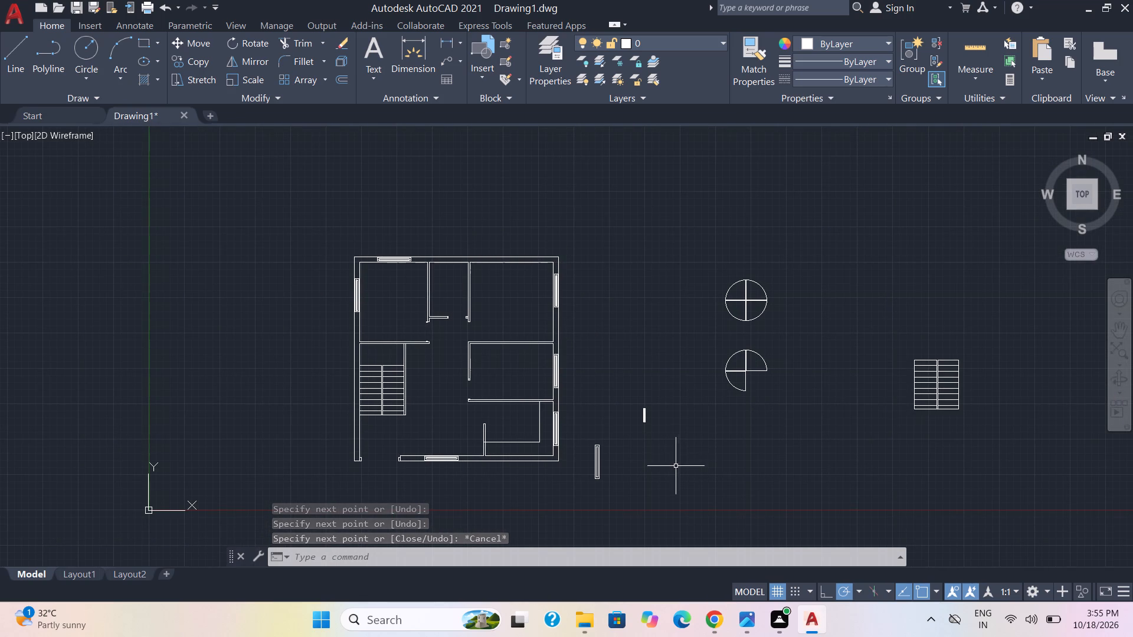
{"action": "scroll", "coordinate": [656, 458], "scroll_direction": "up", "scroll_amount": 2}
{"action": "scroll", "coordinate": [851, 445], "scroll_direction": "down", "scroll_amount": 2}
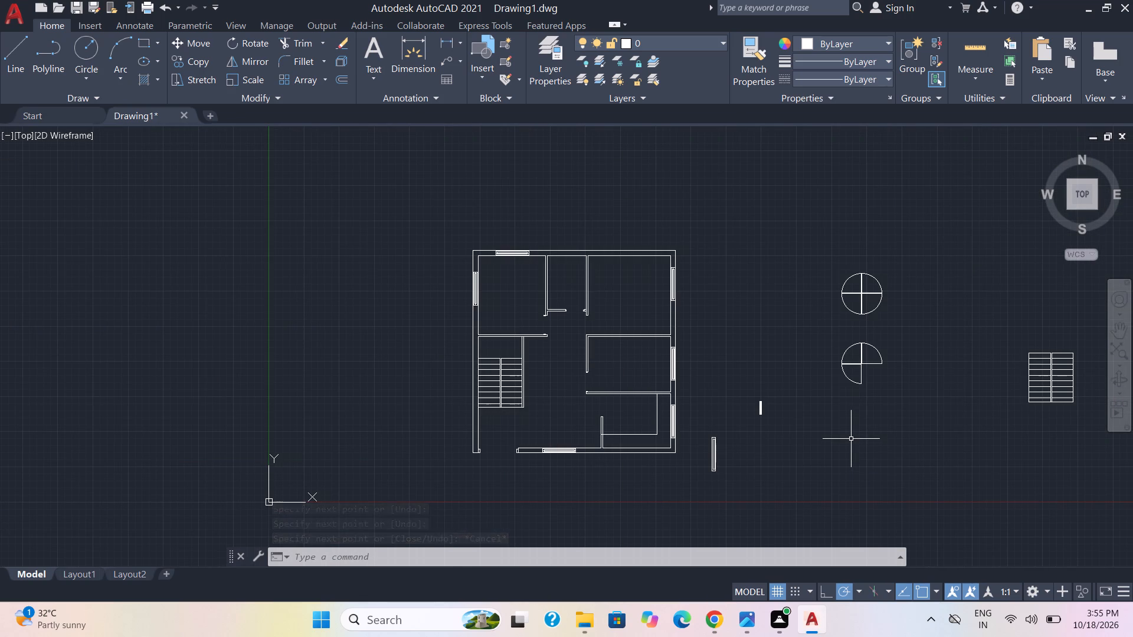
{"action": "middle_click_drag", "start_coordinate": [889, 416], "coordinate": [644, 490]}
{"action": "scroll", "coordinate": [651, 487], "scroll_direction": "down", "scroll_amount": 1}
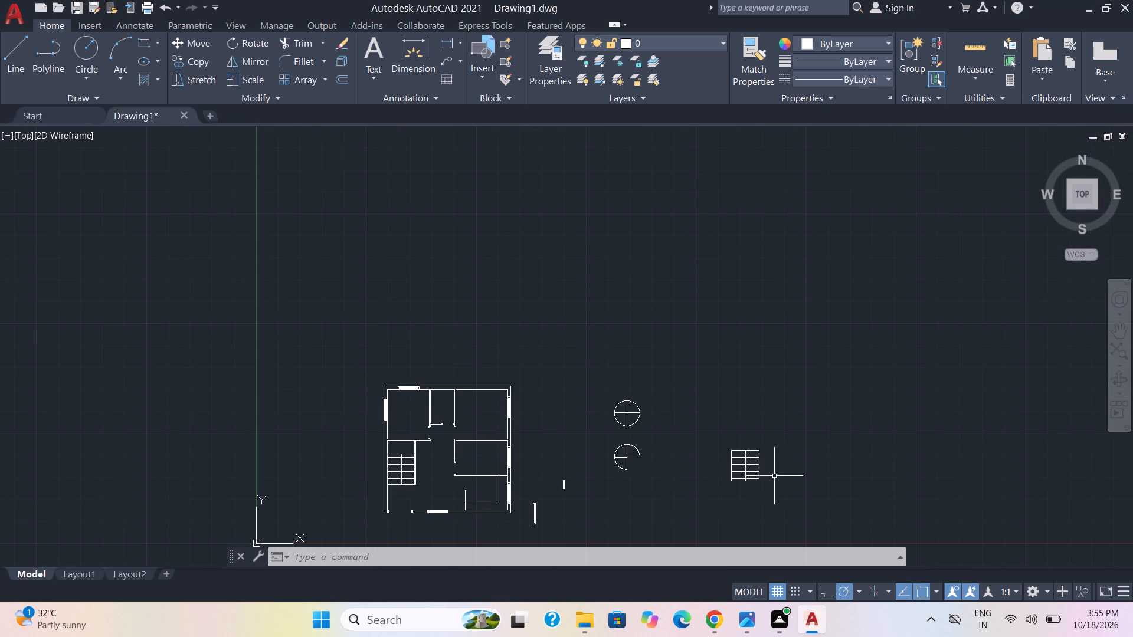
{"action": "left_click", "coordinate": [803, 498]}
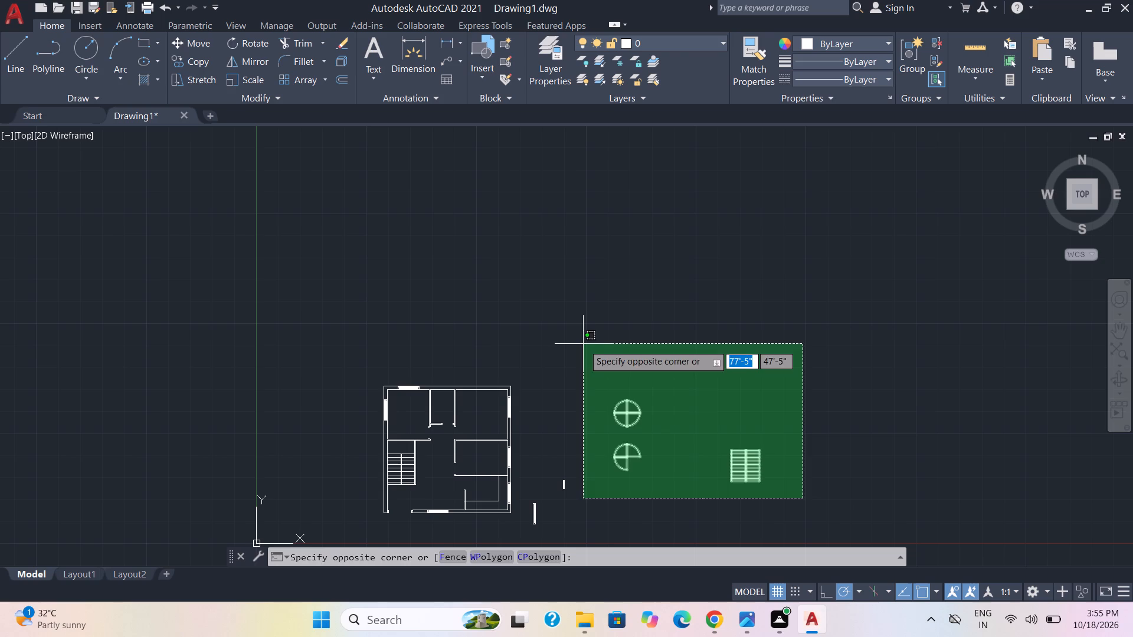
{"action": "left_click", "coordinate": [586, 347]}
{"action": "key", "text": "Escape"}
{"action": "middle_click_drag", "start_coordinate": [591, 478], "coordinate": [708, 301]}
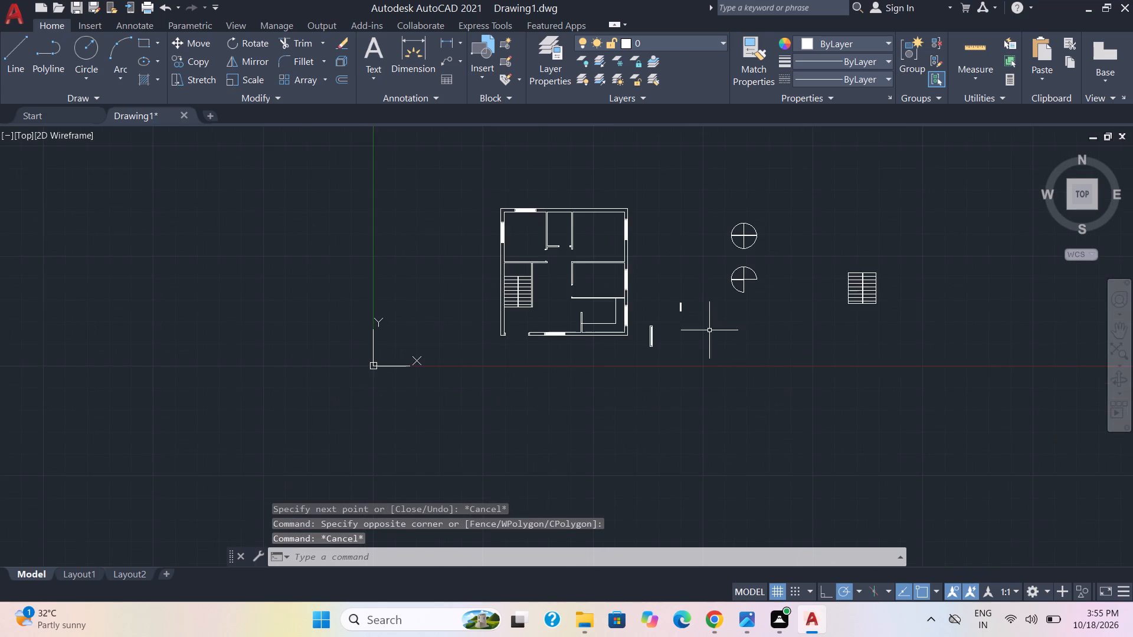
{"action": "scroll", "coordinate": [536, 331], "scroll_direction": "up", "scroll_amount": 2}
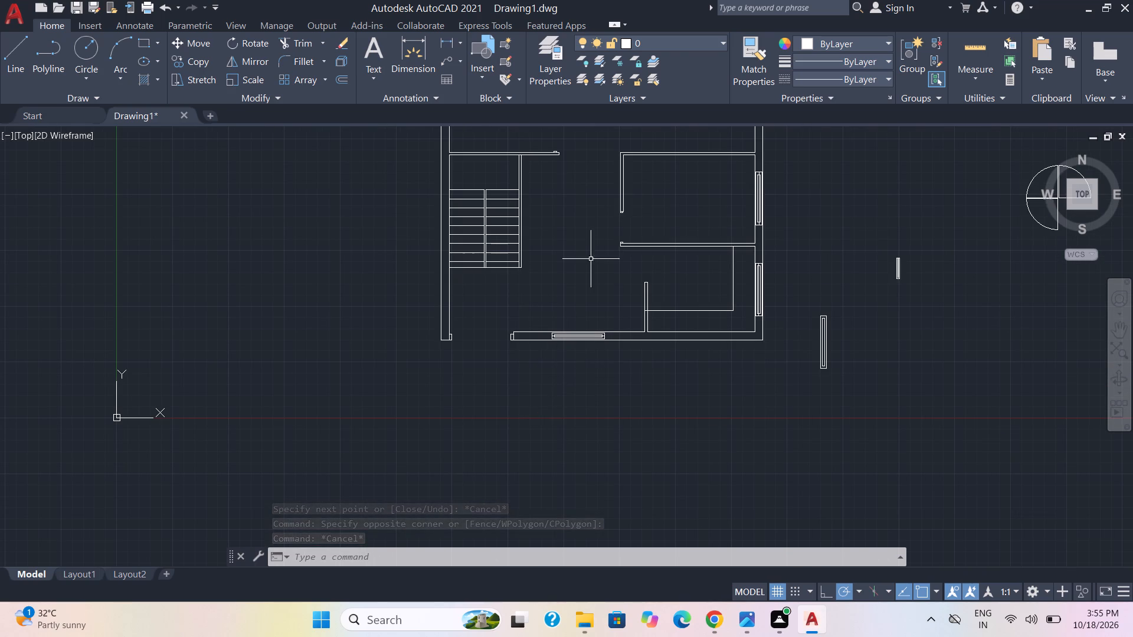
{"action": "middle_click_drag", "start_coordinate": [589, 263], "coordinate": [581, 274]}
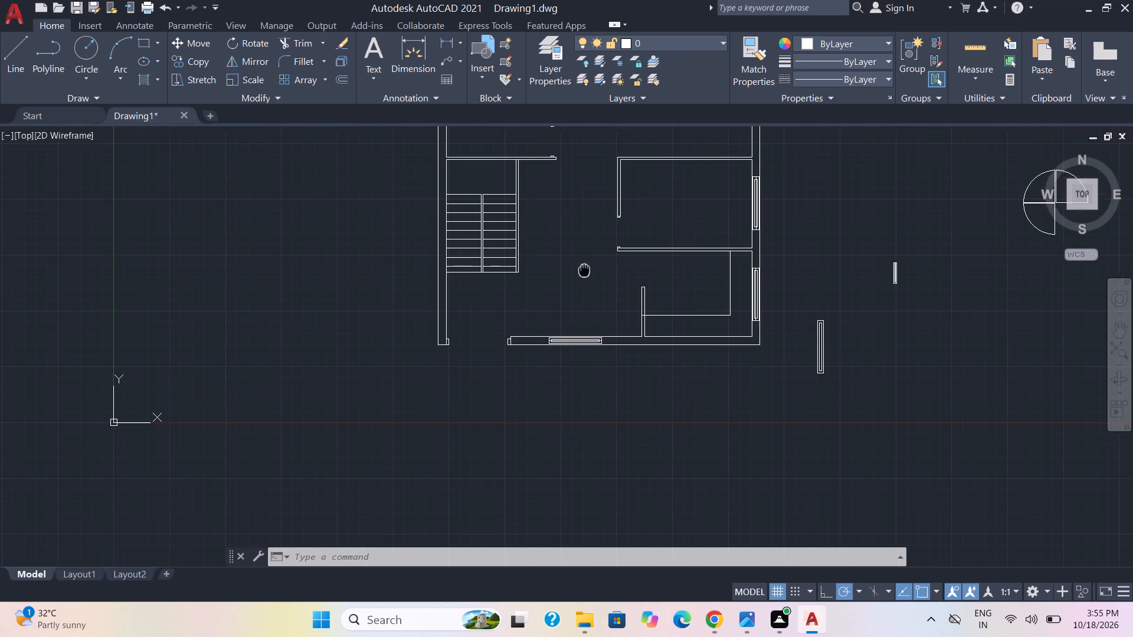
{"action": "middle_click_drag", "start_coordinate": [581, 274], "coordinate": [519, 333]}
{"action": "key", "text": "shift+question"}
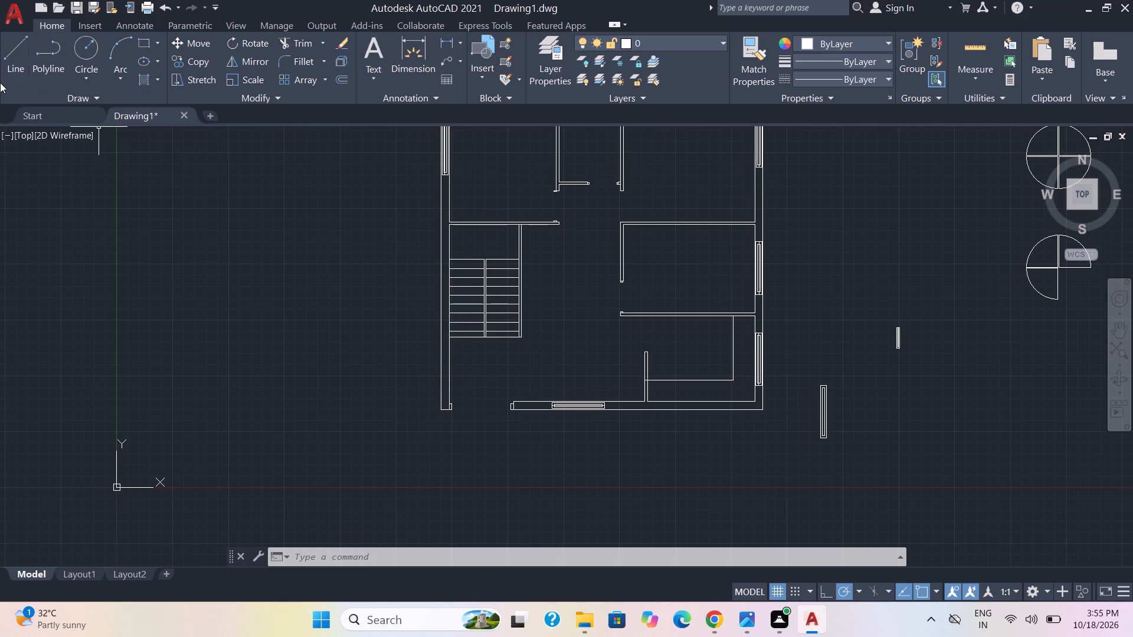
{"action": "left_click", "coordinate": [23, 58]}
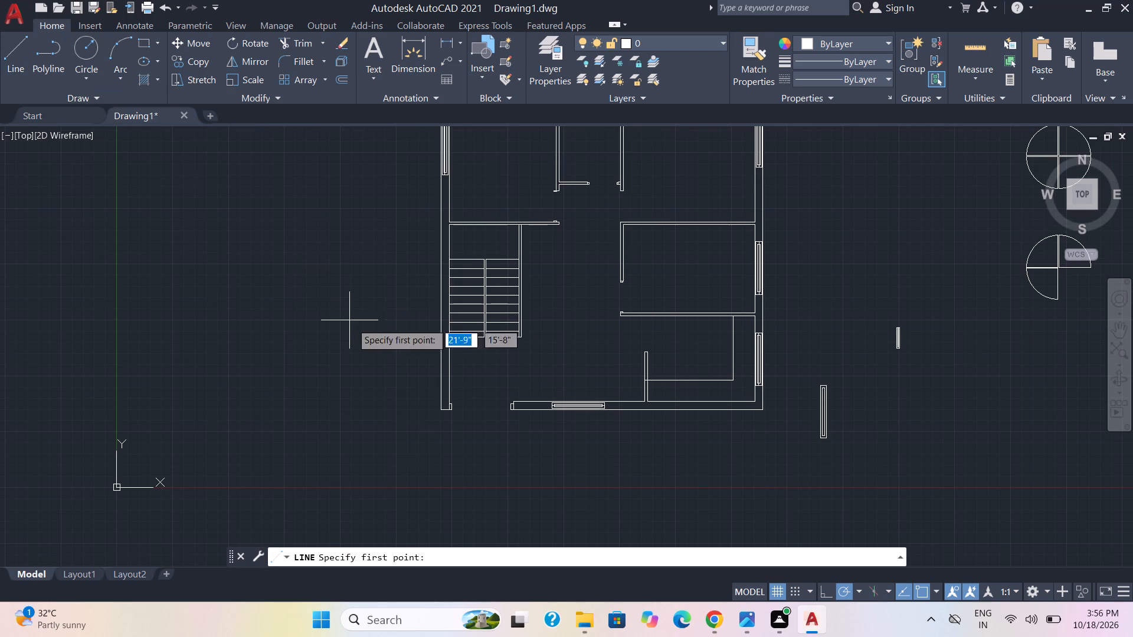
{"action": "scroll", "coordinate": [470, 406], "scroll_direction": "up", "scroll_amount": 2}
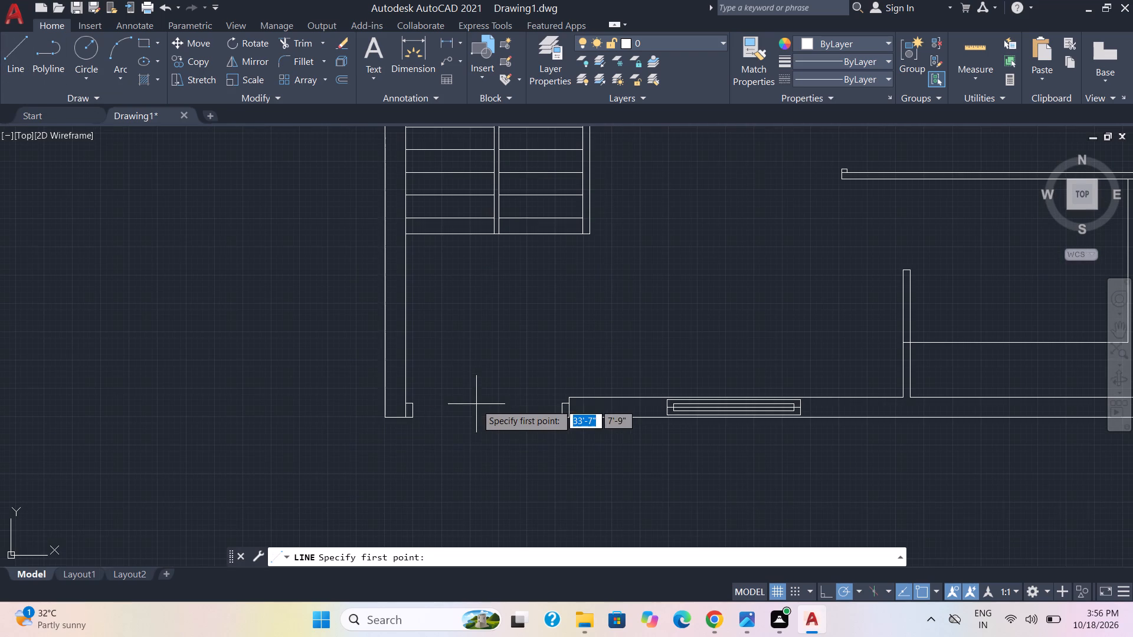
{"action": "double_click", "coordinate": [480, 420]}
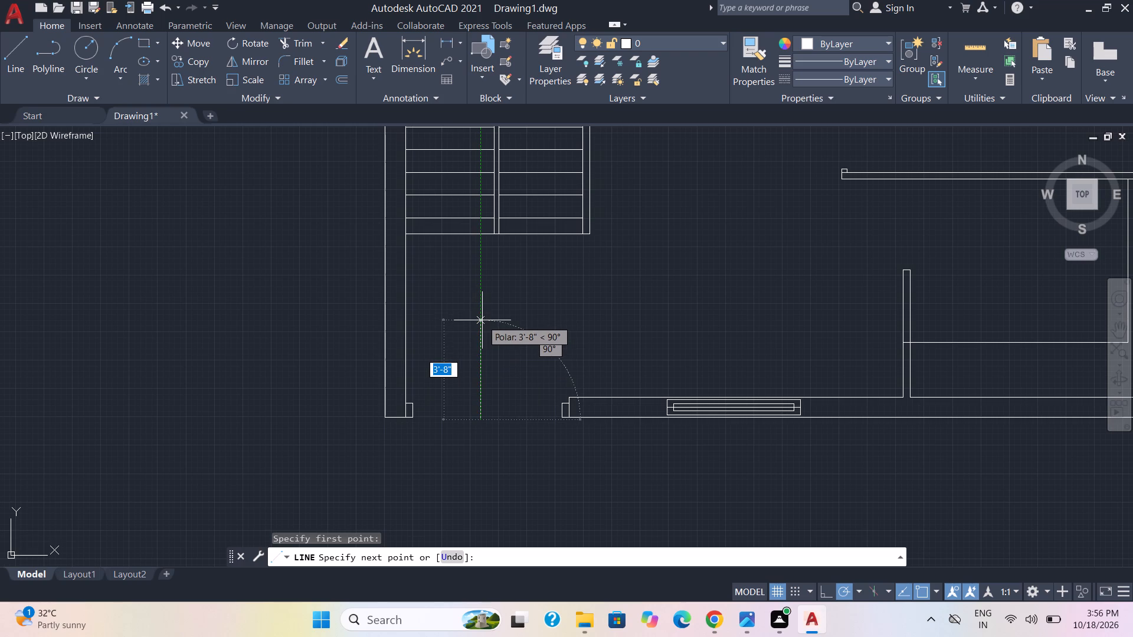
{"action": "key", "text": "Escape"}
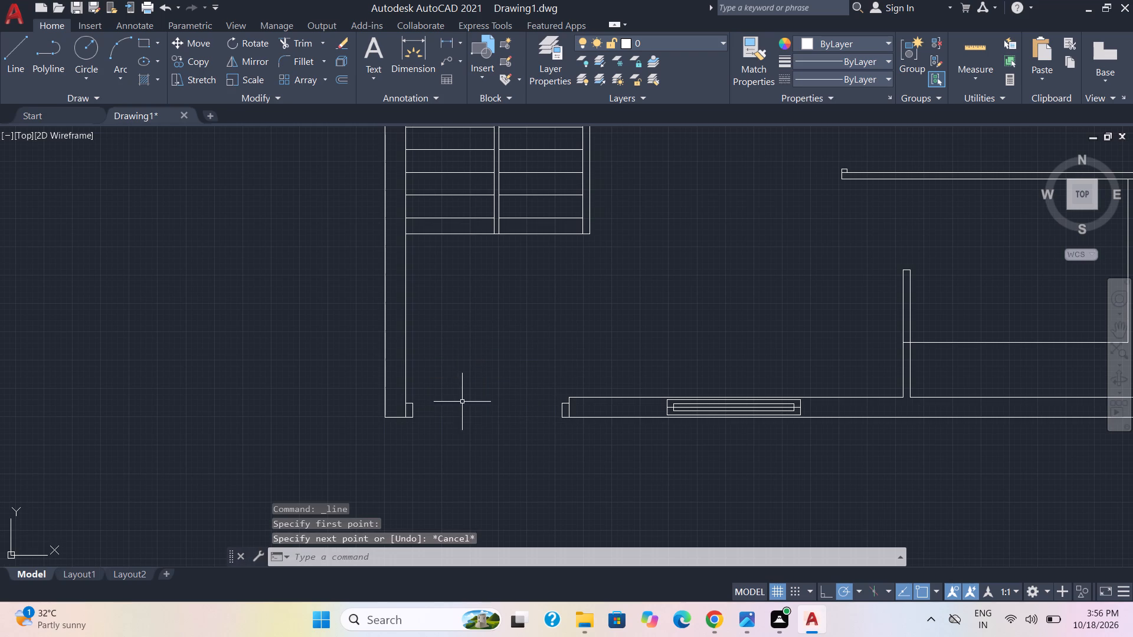
Draw a horizontal line across the south wall door opening, joining the outer corners of its two frame pieces.
{"action": "left_click", "coordinate": [30, 64]}
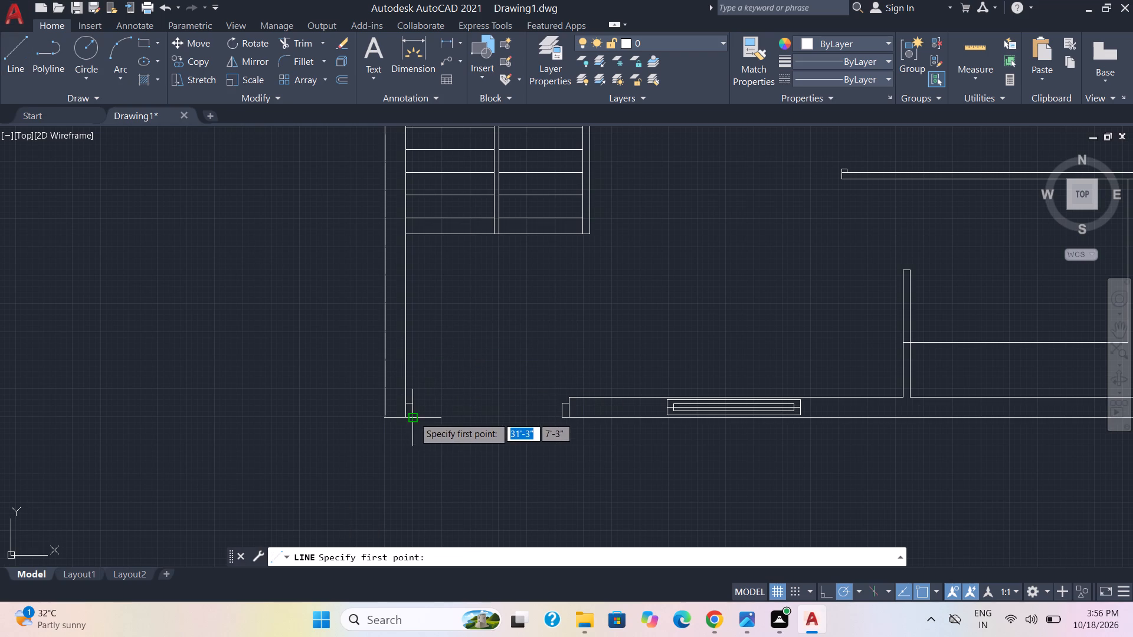
{"action": "left_click", "coordinate": [414, 417]}
{"action": "left_click", "coordinate": [559, 419]}
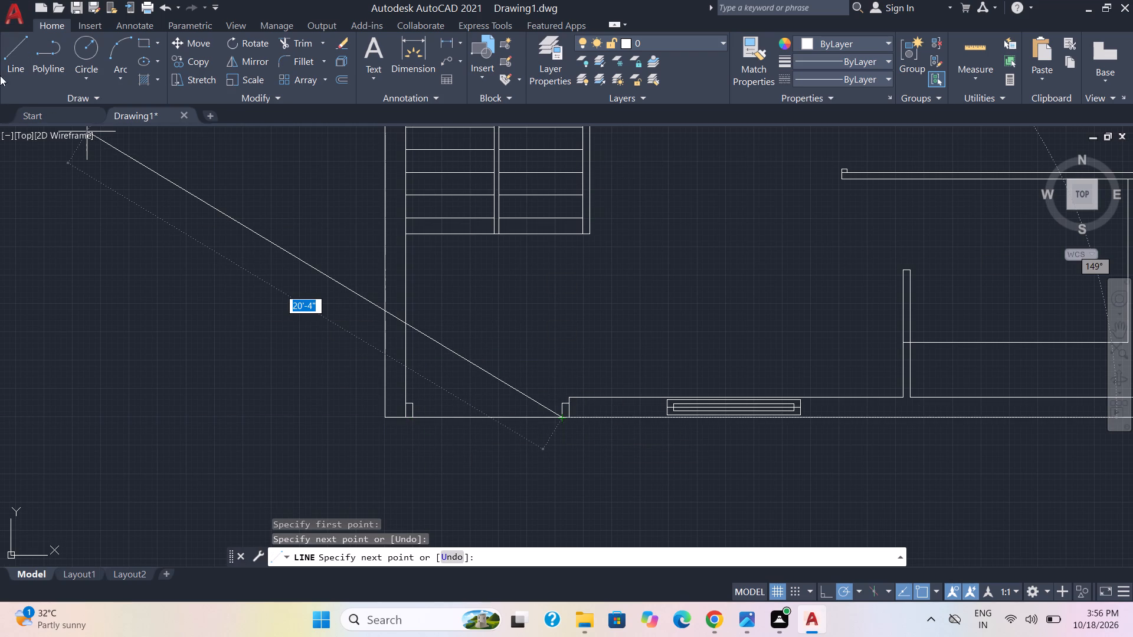
{"action": "key", "text": "Escape"}
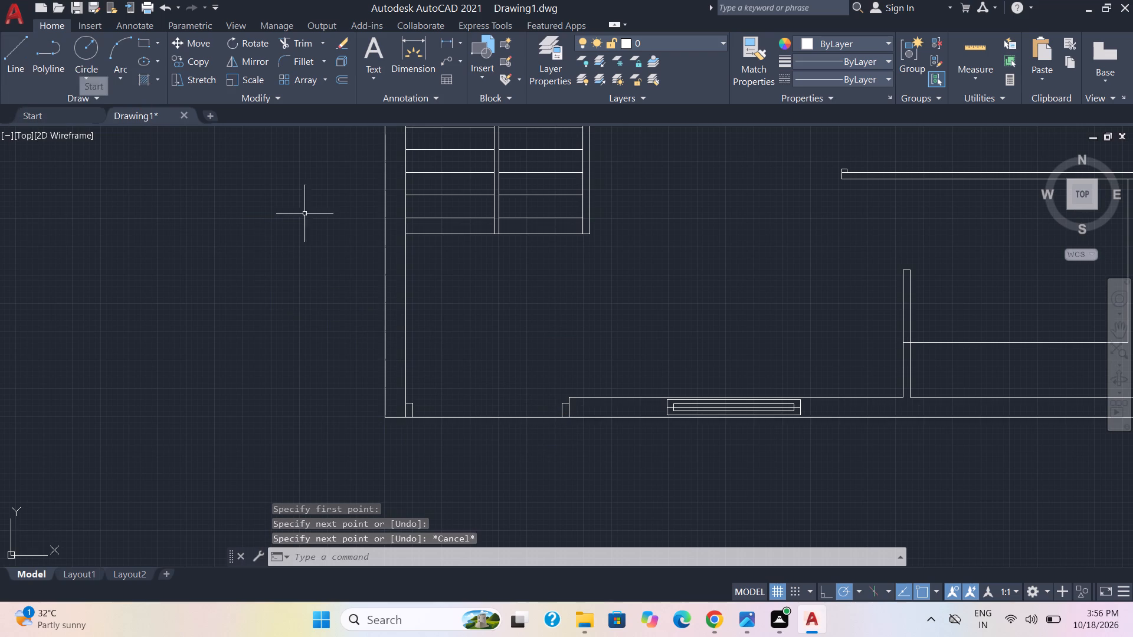
Draw a vertical line about 4'-2" long northward from the midpoint of the line across the south door opening.
{"action": "key", "text": "space"}
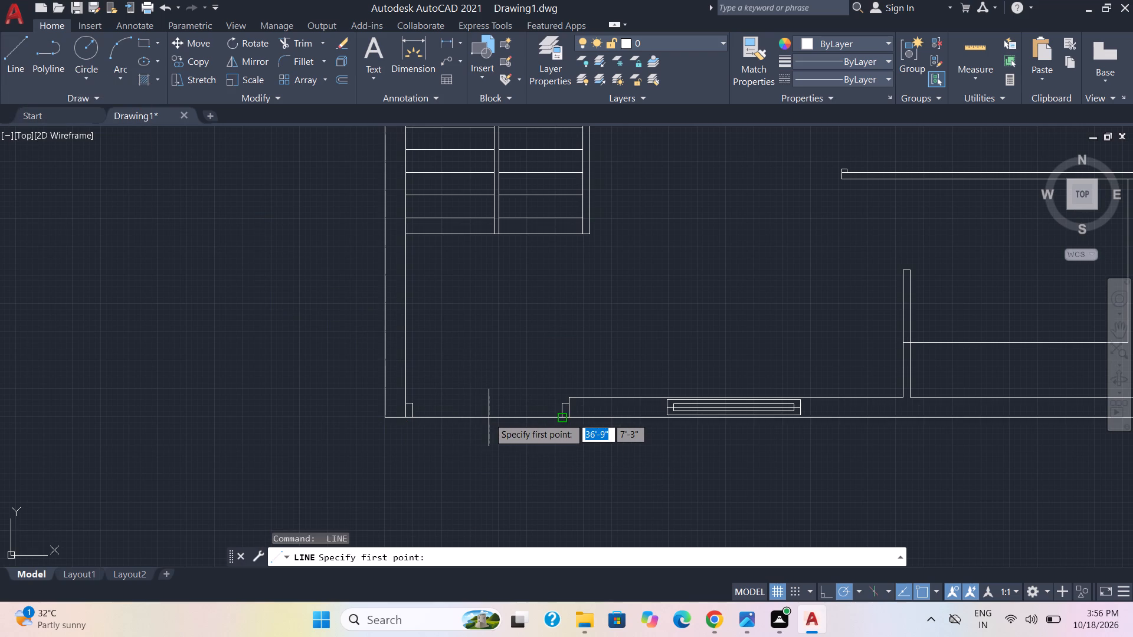
{"action": "left_click", "coordinate": [489, 418]}
{"action": "double_click", "coordinate": [489, 411]}
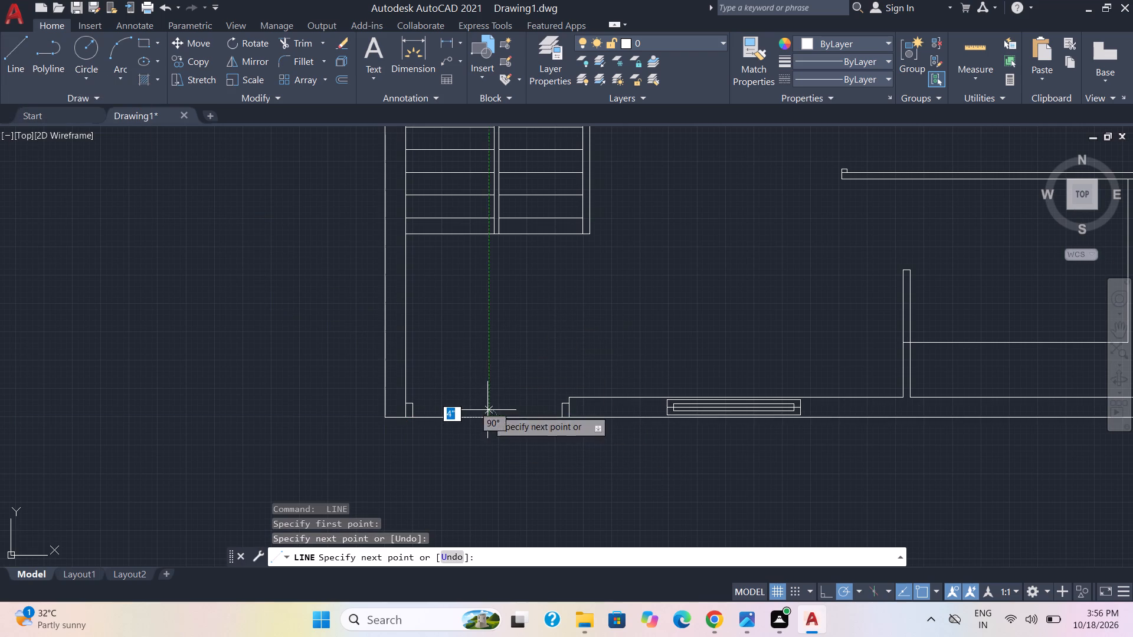
{"action": "double_click", "coordinate": [487, 304]}
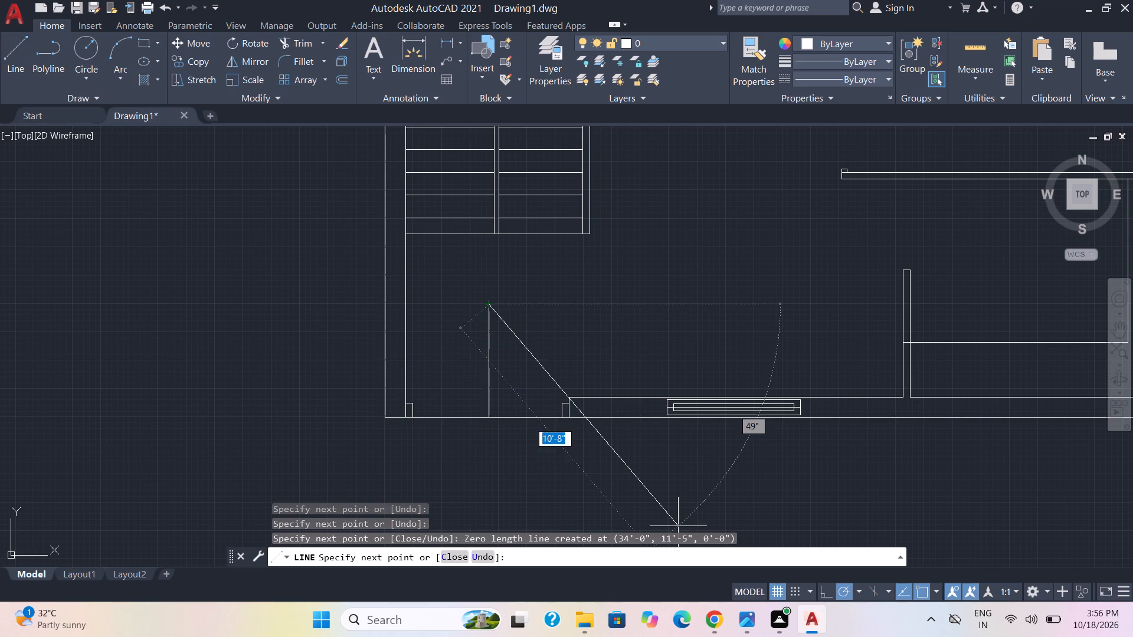
{"action": "key", "text": "Escape"}
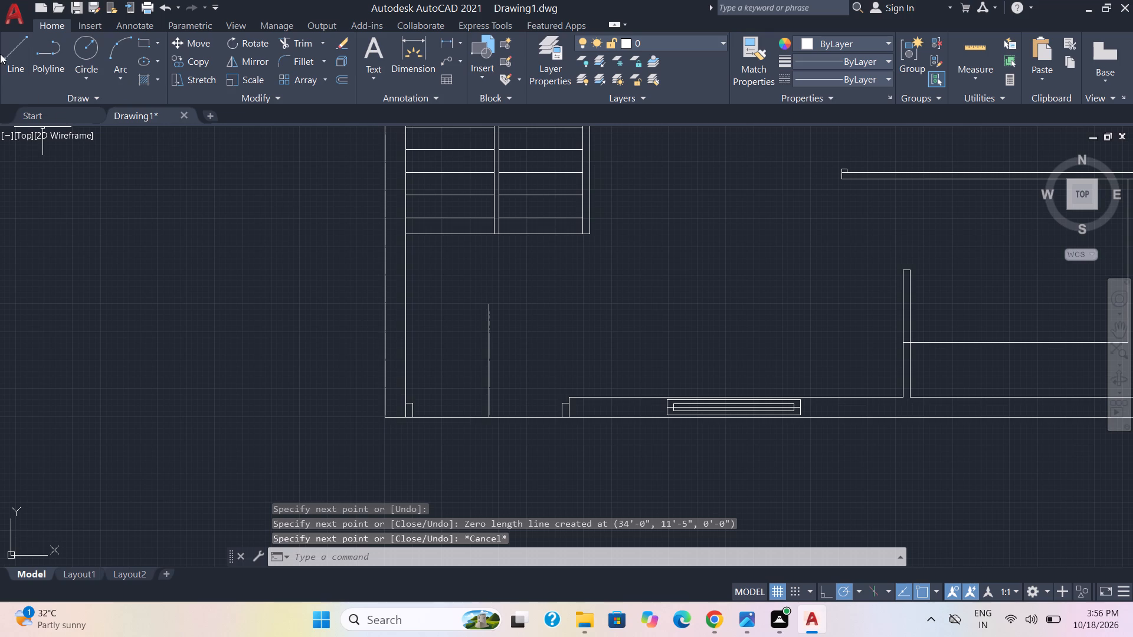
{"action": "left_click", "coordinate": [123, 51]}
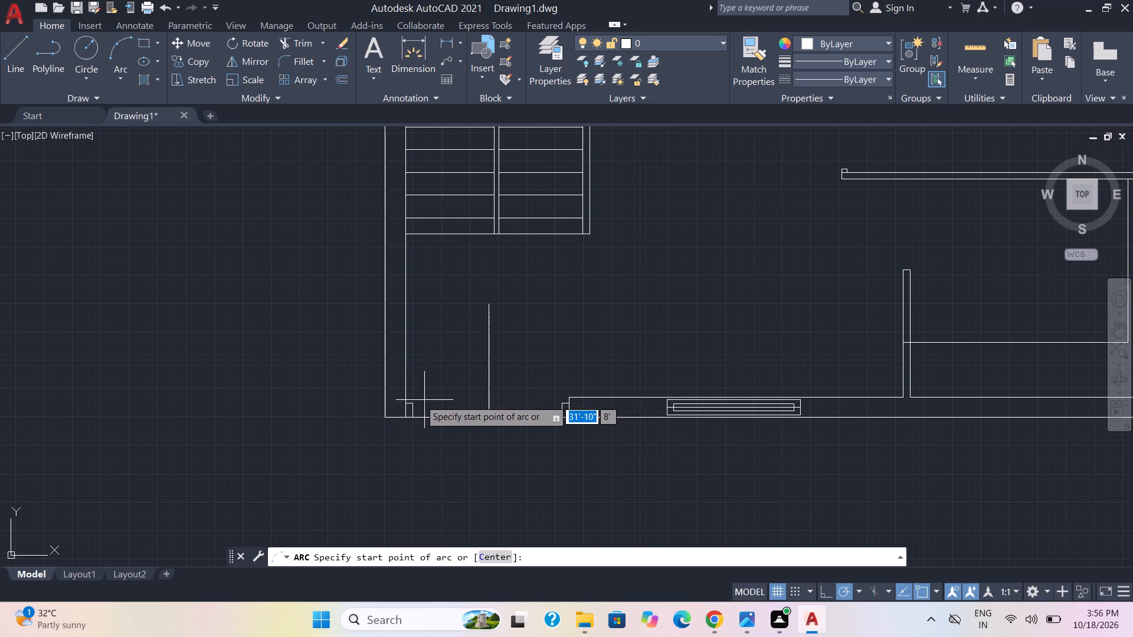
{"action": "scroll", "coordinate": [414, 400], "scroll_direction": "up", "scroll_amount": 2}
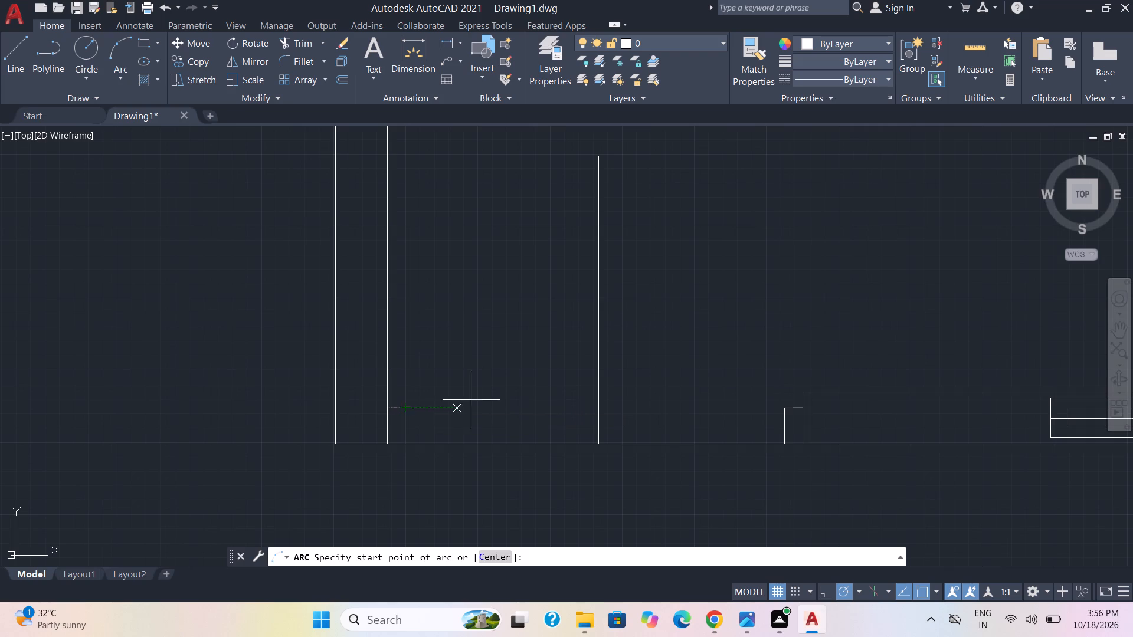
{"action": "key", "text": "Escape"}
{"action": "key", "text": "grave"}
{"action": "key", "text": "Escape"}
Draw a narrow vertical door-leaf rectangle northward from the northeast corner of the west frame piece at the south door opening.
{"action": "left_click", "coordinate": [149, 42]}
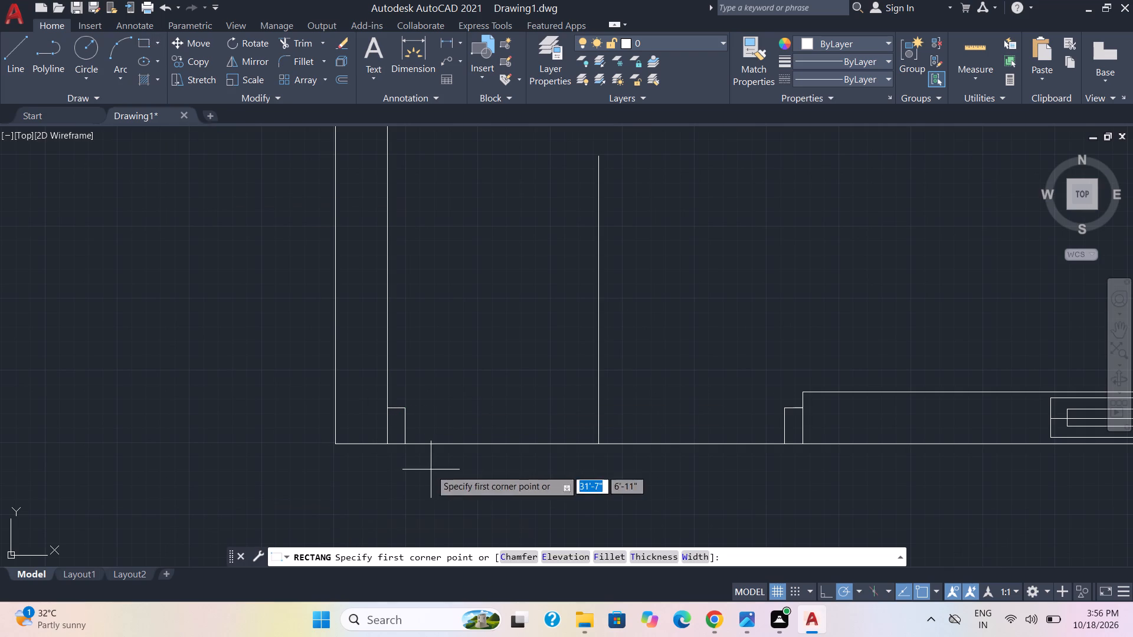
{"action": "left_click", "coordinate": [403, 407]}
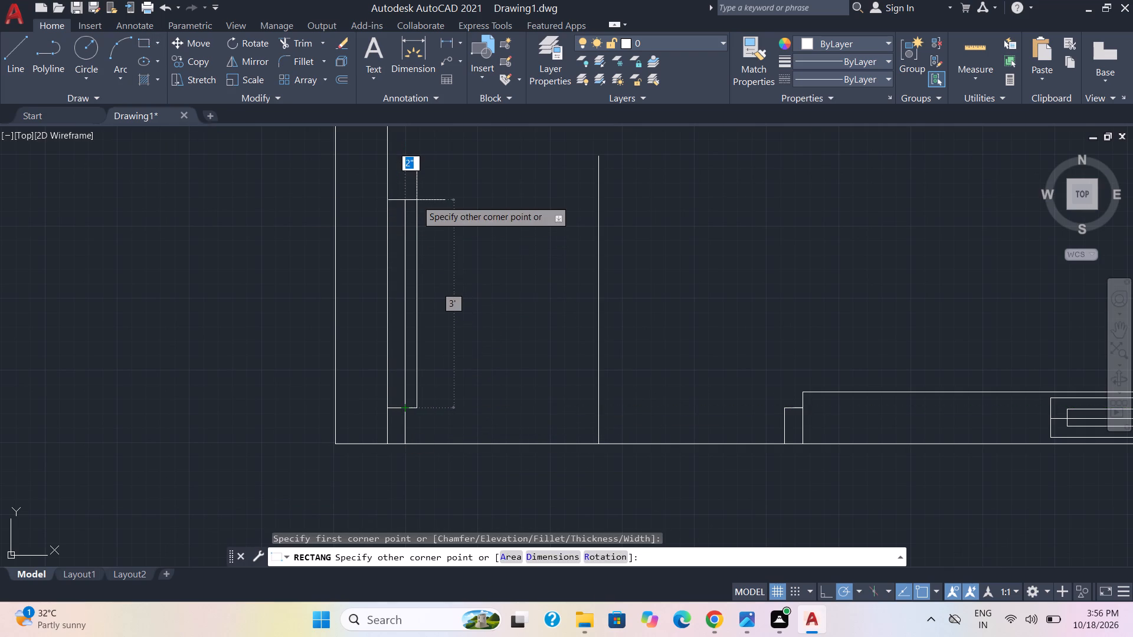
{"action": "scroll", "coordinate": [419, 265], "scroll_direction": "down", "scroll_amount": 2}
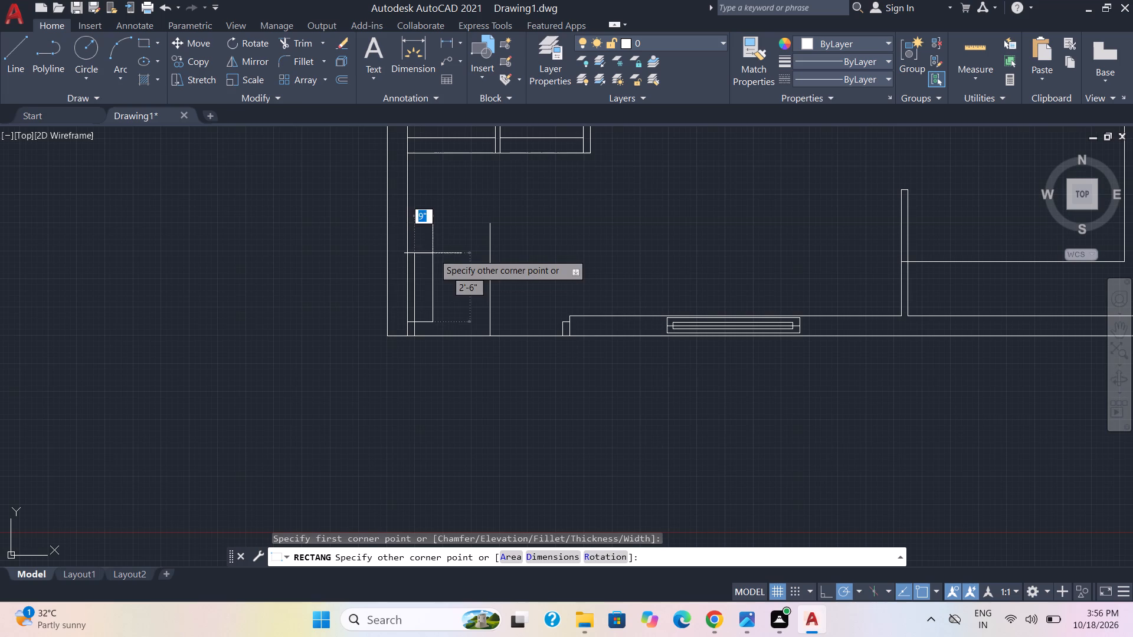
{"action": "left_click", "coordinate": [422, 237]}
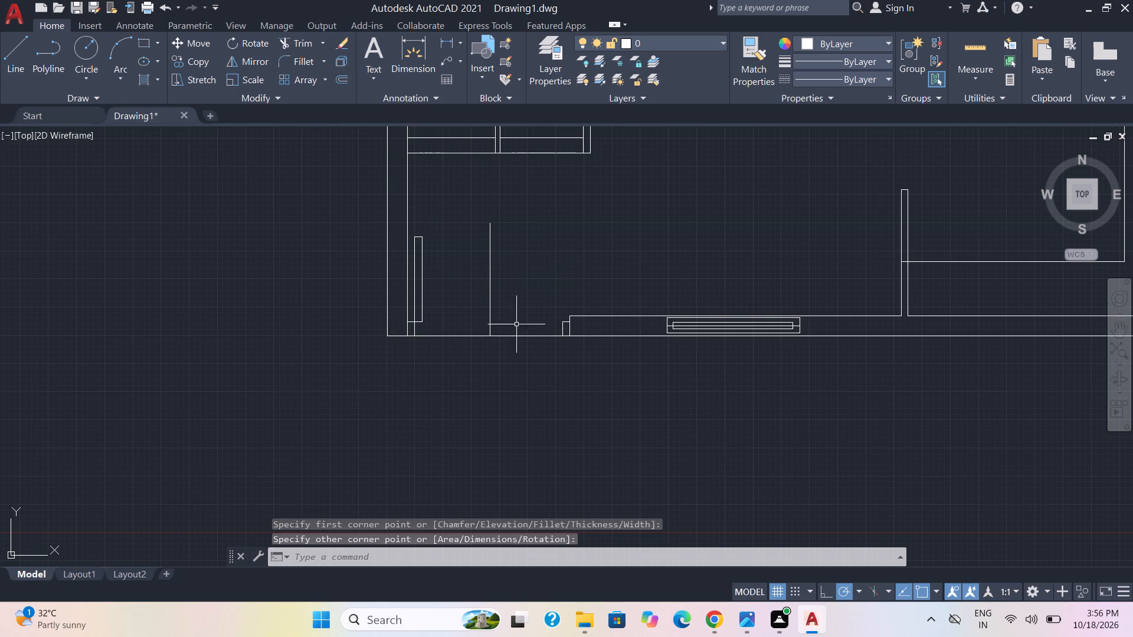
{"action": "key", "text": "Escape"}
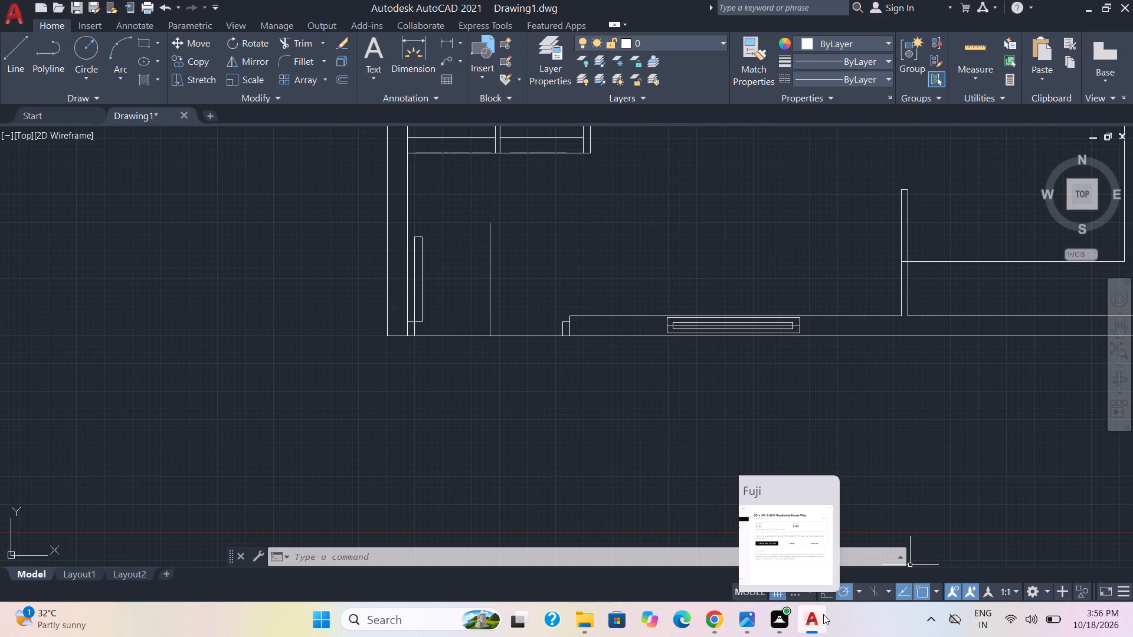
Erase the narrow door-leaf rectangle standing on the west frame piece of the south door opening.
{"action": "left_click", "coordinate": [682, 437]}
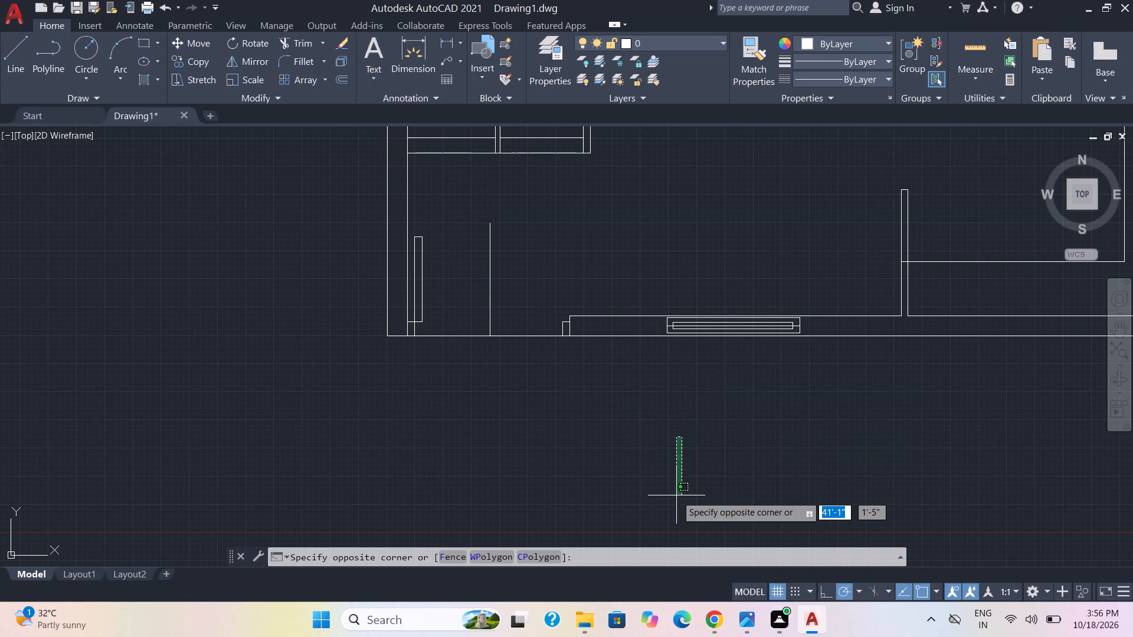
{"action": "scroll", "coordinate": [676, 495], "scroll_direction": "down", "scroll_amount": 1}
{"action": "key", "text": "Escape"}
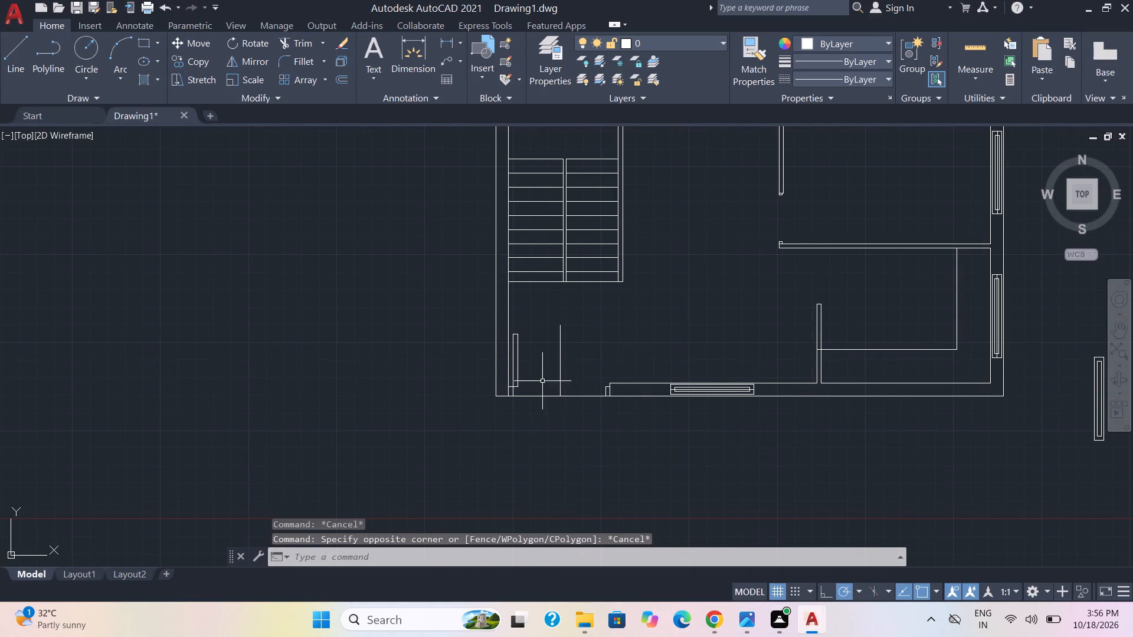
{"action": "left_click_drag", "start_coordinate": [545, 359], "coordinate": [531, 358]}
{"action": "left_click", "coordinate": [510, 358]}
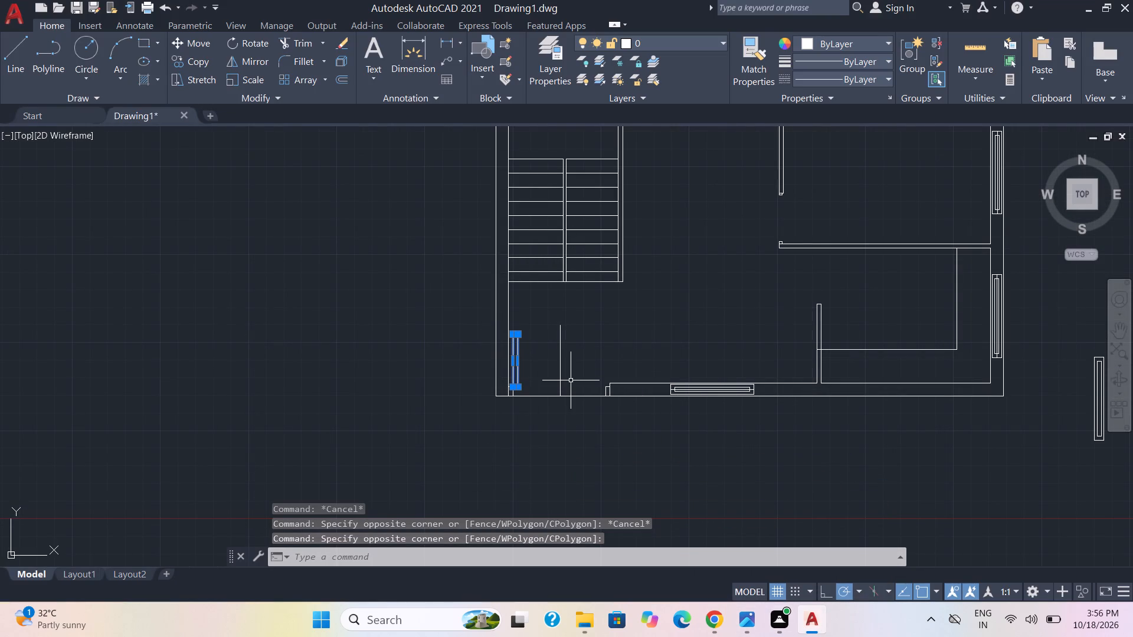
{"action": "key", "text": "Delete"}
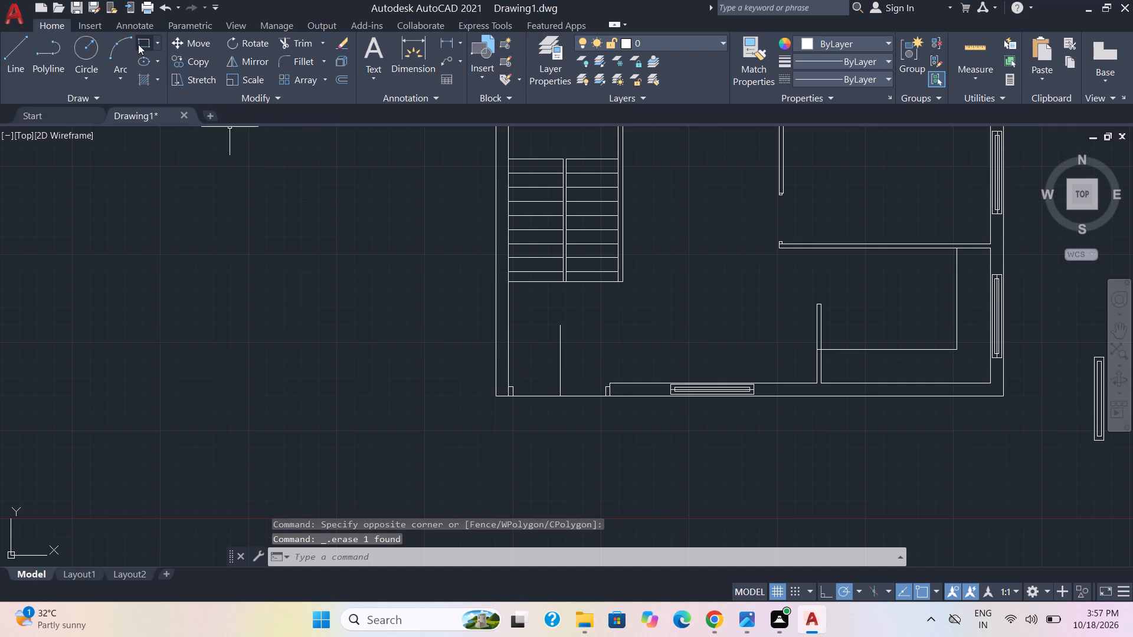
Draw a narrow door-leaf rectangle about 4'-2" long northward from the northeast corner of the south door's west frame piece.
{"action": "left_click", "coordinate": [138, 44]}
{"action": "scroll", "coordinate": [531, 406], "scroll_direction": "up", "scroll_amount": 3}
{"action": "scroll", "coordinate": [476, 357], "scroll_direction": "up", "scroll_amount": 2}
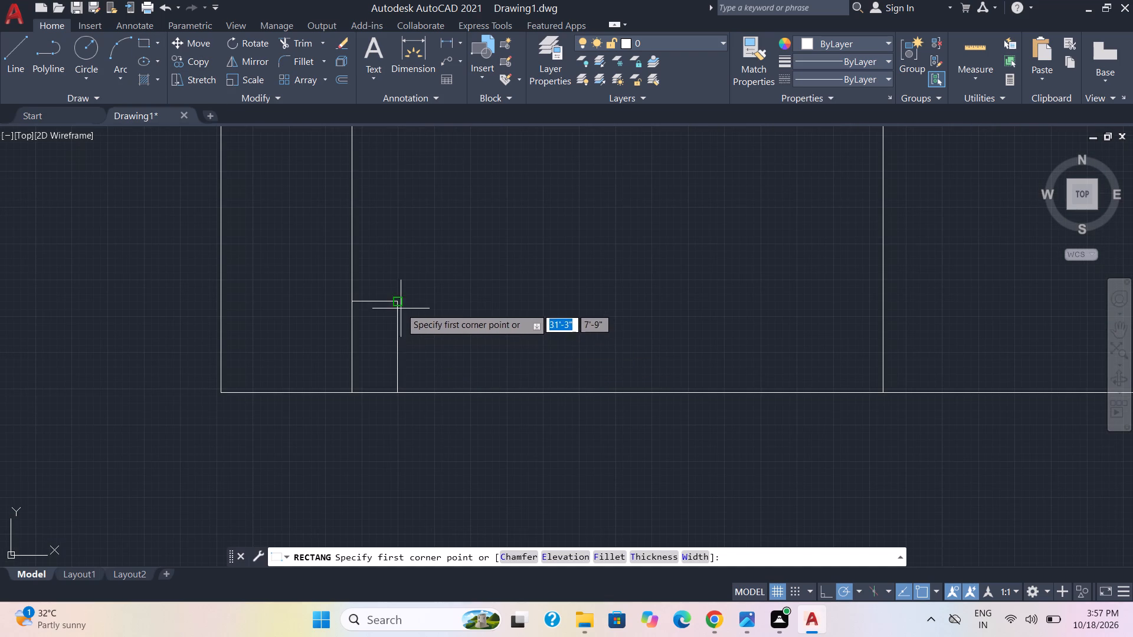
{"action": "left_click", "coordinate": [396, 303]}
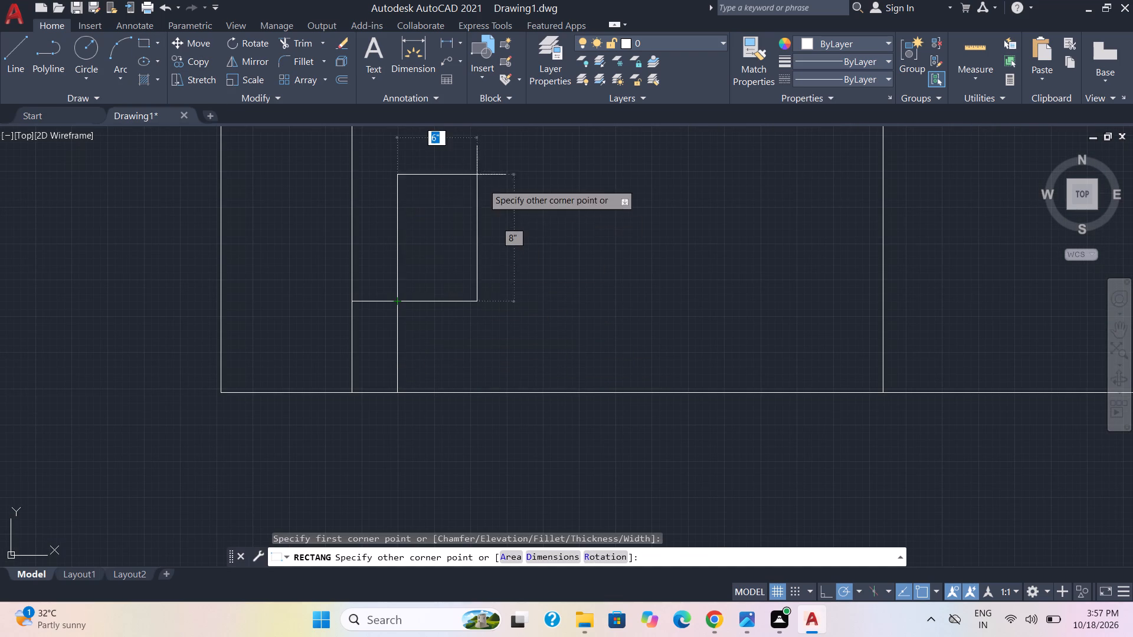
{"action": "middle_click_drag", "start_coordinate": [446, 180], "coordinate": [439, 369]}
{"action": "key", "text": "shift+question"}
{"action": "key", "text": "shift+question"}
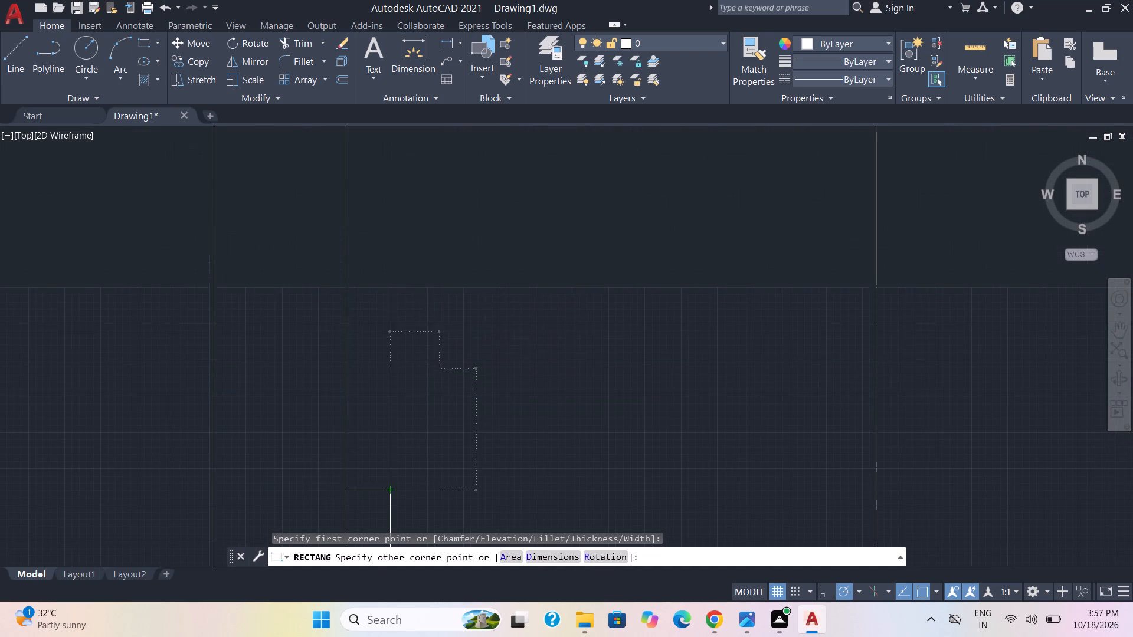
{"action": "middle_click_drag", "start_coordinate": [421, 141], "coordinate": [425, 332]}
{"action": "key", "text": "shift+question"}
{"action": "scroll", "coordinate": [425, 332], "scroll_direction": "down", "scroll_amount": 1}
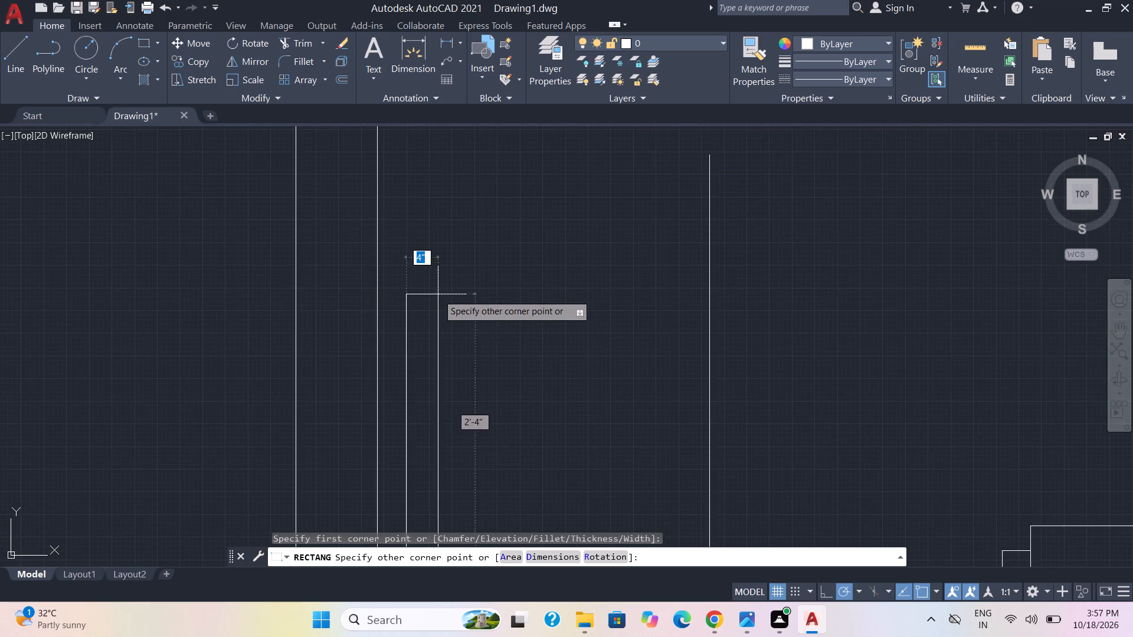
{"action": "scroll", "coordinate": [439, 290], "scroll_direction": "down", "scroll_amount": 5}
{"action": "scroll", "coordinate": [438, 265], "scroll_direction": "up", "scroll_amount": 2}
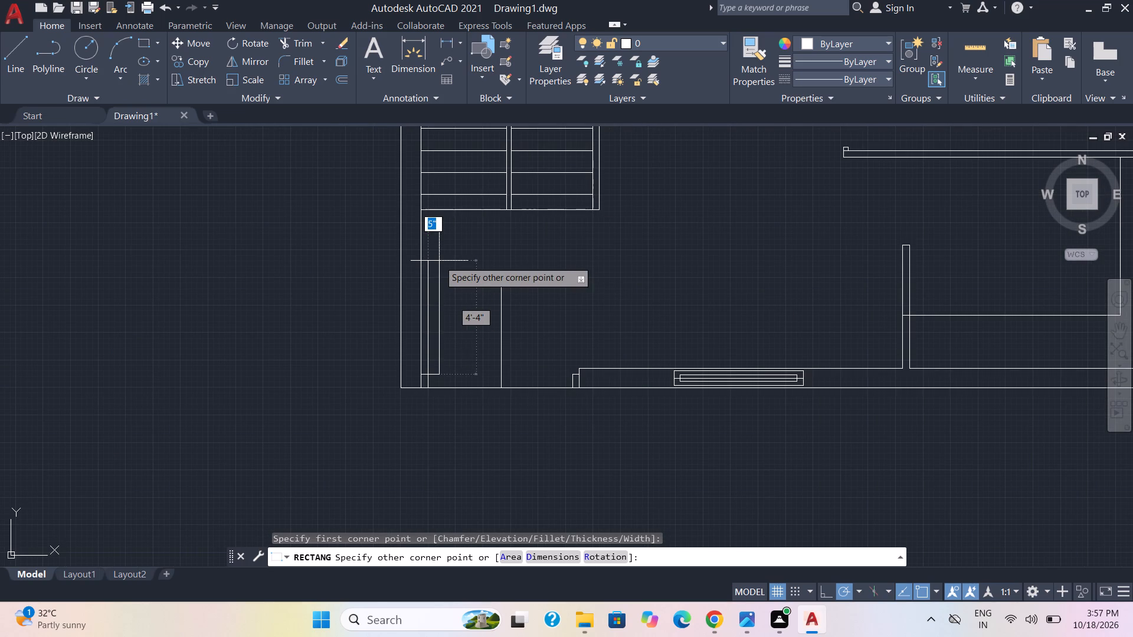
{"action": "scroll", "coordinate": [437, 261], "scroll_direction": "up", "scroll_amount": 1}
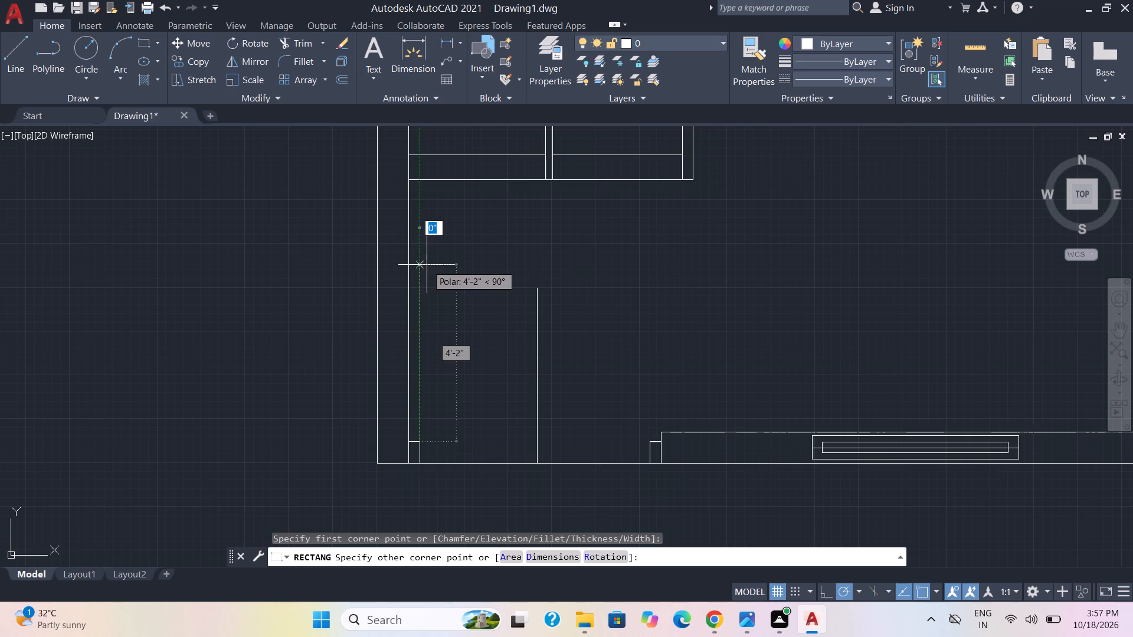
{"action": "left_click", "coordinate": [427, 264]}
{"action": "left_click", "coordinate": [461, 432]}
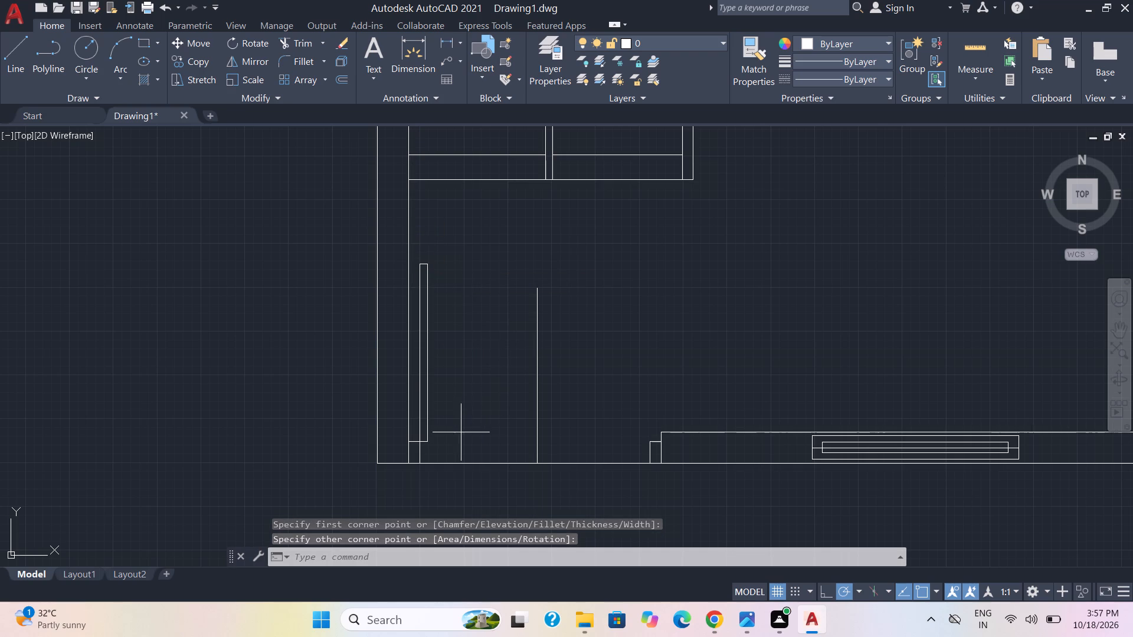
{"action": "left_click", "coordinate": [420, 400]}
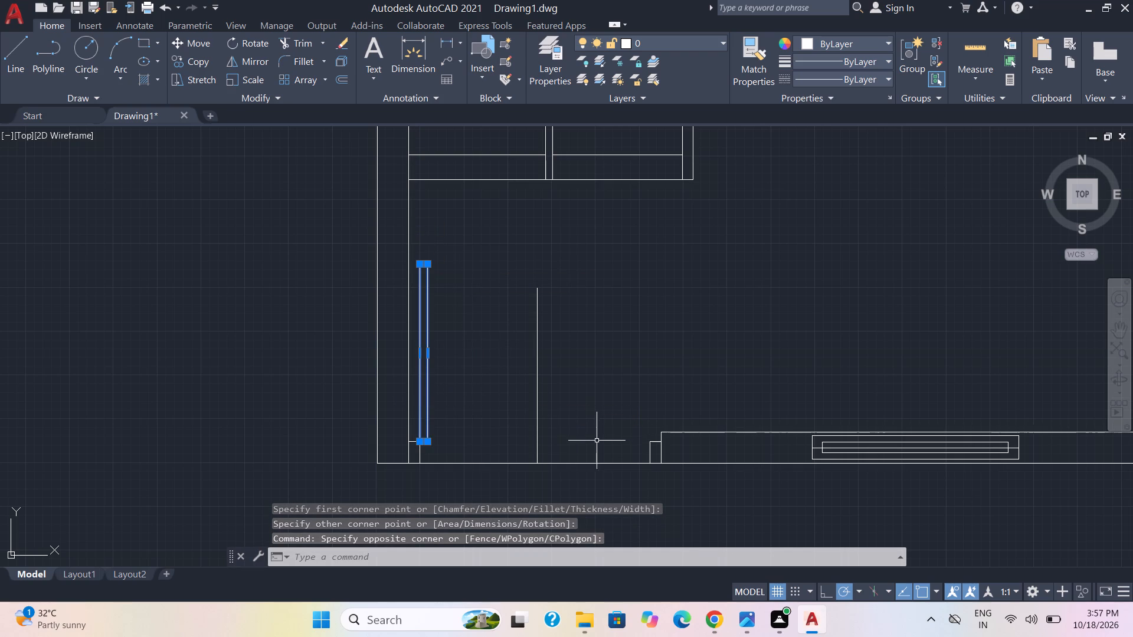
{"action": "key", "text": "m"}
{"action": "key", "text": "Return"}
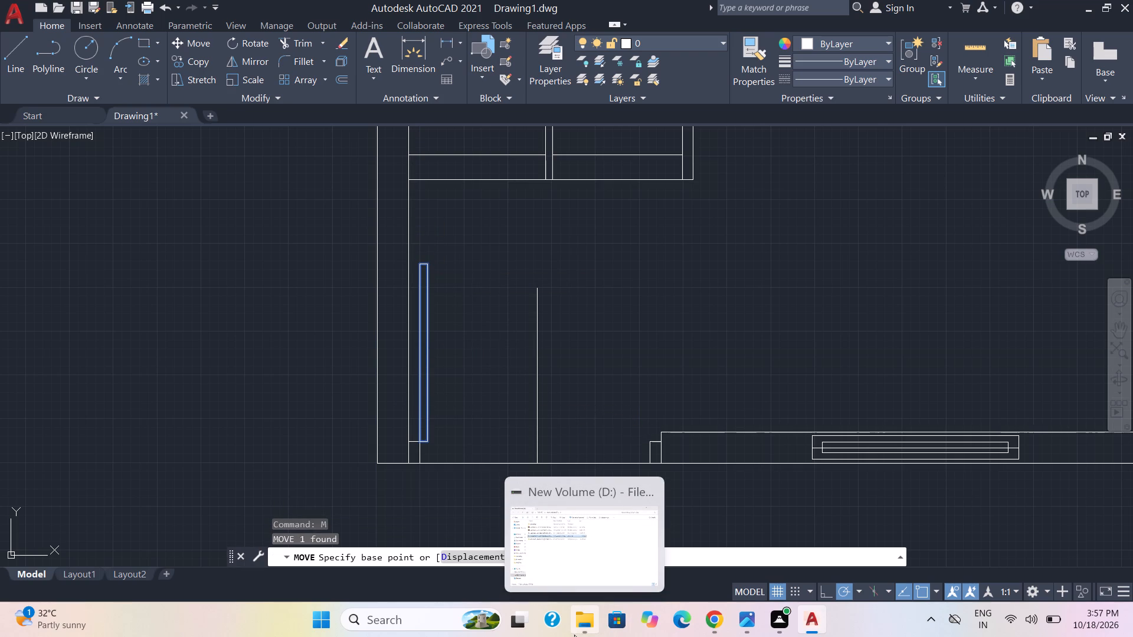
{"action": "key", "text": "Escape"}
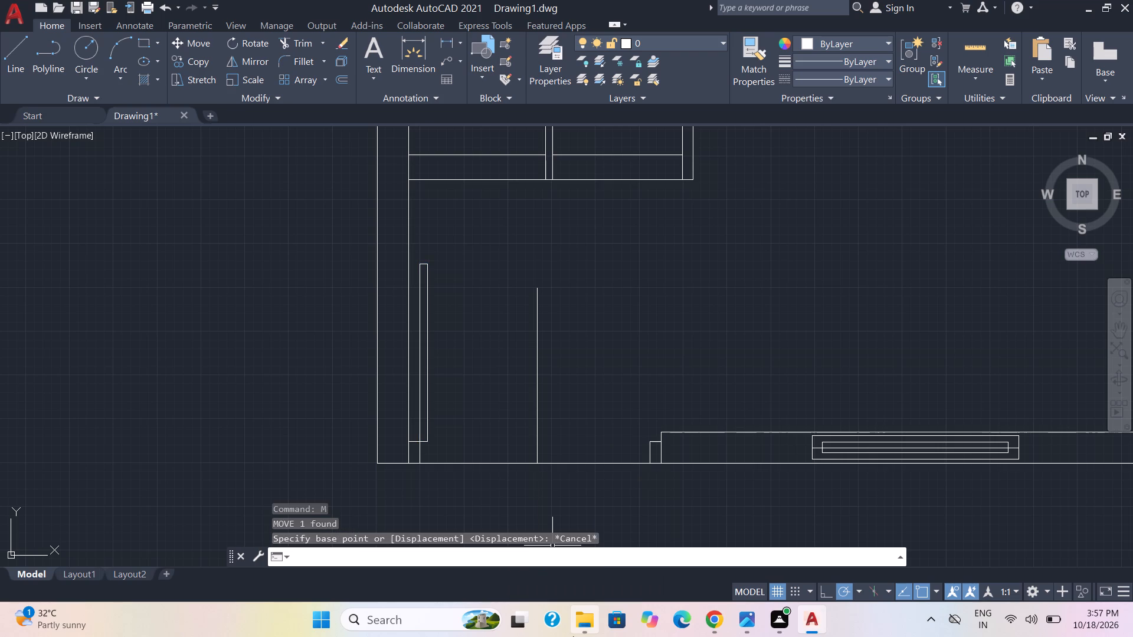
Copy the west door leaf from its southeast corner to the northwest corner of the south door's east frame piece.
{"action": "left_click", "coordinate": [440, 428]}
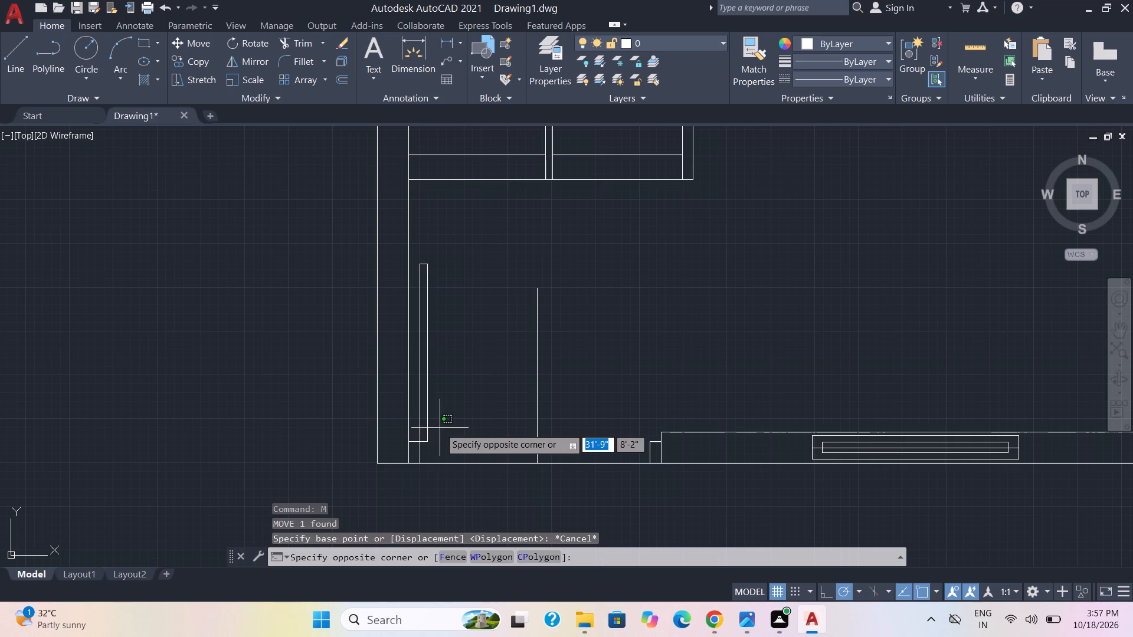
{"action": "left_click", "coordinate": [414, 416]}
{"action": "key", "text": "c"}
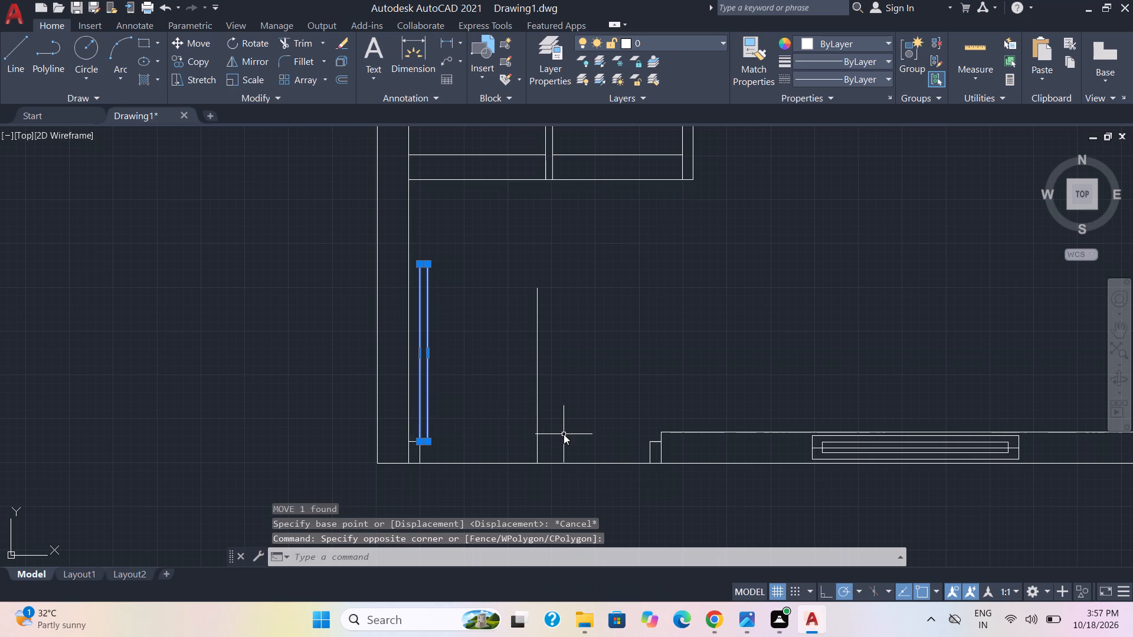
{"action": "key", "text": "o"}
{"action": "key", "text": "Return"}
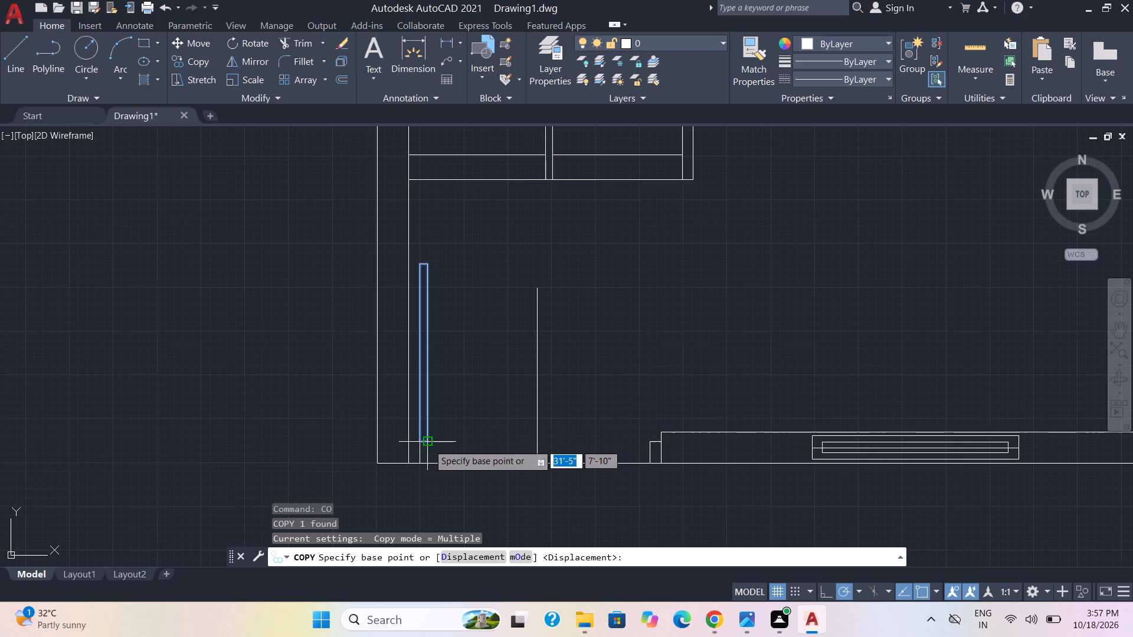
{"action": "left_click", "coordinate": [428, 444]}
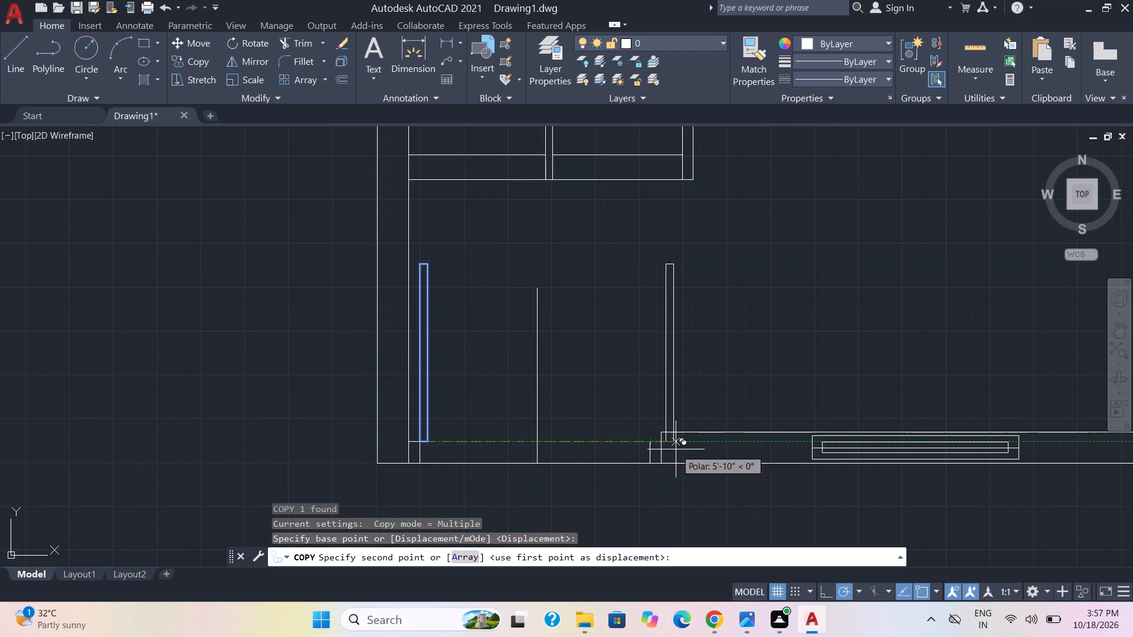
{"action": "scroll", "coordinate": [634, 451], "scroll_direction": "up", "scroll_amount": 2}
{"action": "left_click", "coordinate": [667, 428]}
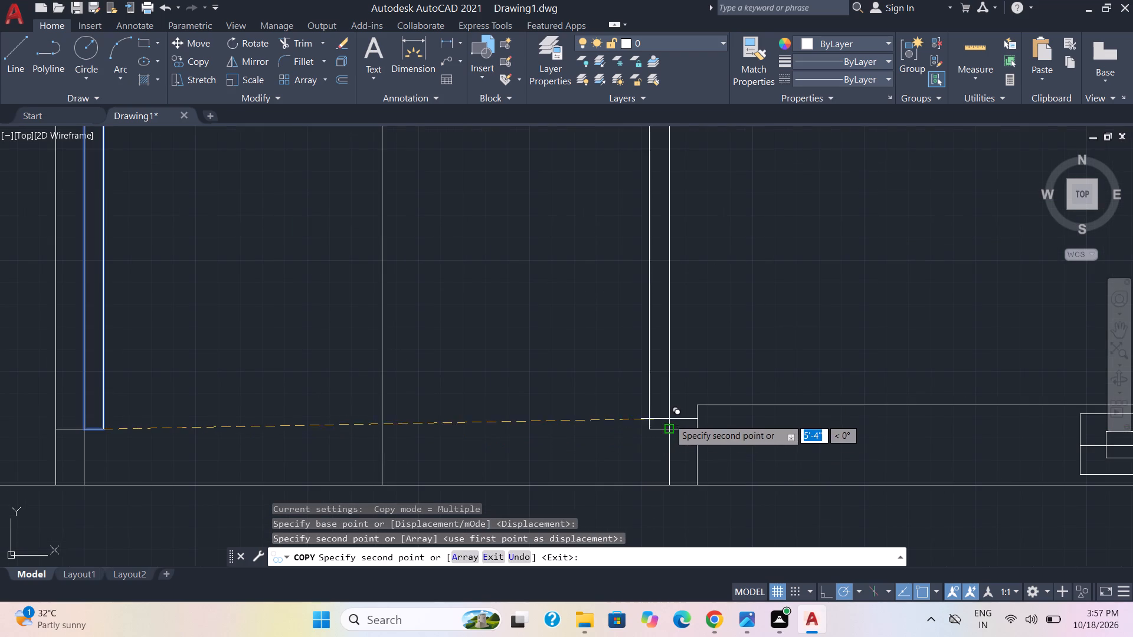
{"action": "scroll", "coordinate": [671, 478], "scroll_direction": "down", "scroll_amount": 3}
{"action": "middle_click_drag", "start_coordinate": [921, 238], "coordinate": [919, 244]}
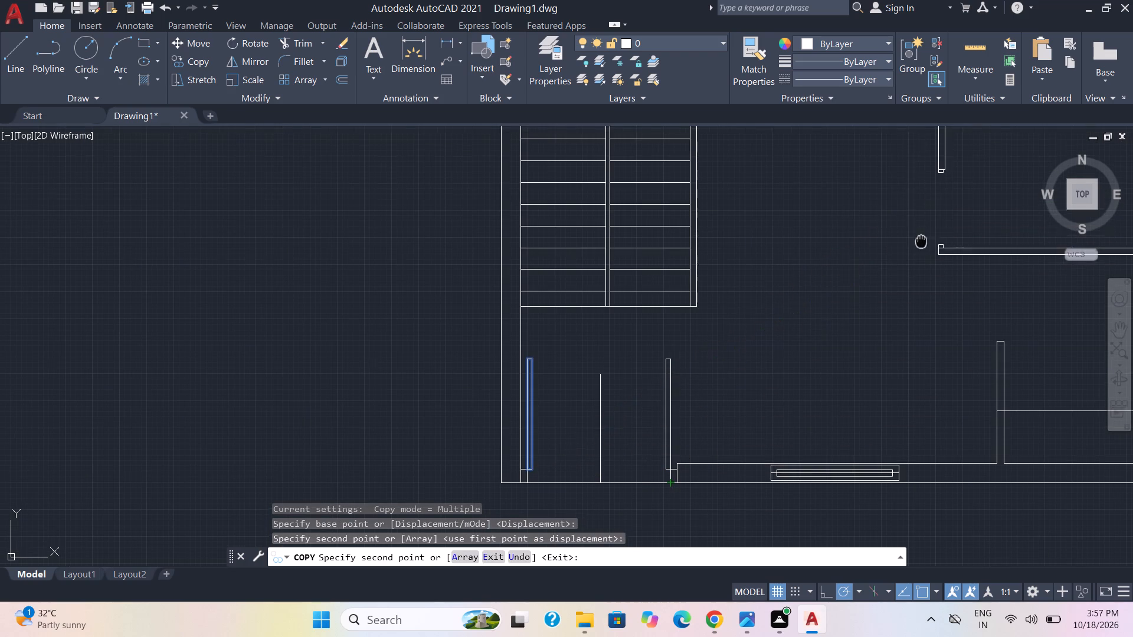
{"action": "middle_click_drag", "start_coordinate": [919, 244], "coordinate": [722, 360]}
{"action": "scroll", "coordinate": [719, 362], "scroll_direction": "down", "scroll_amount": 1}
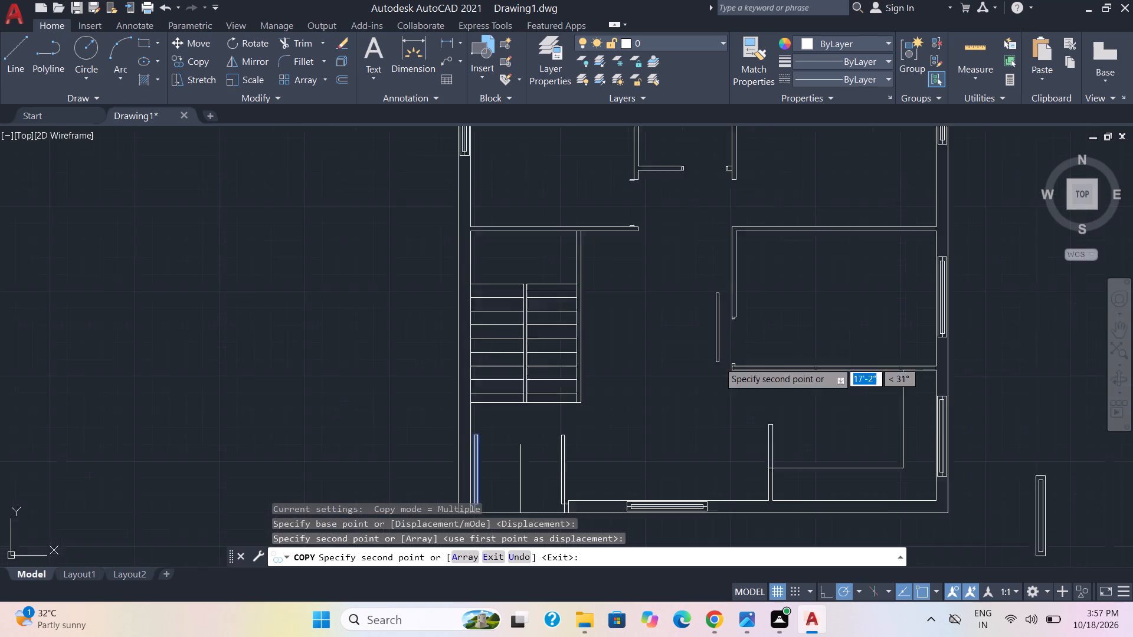
{"action": "scroll", "coordinate": [719, 362], "scroll_direction": "down", "scroll_amount": 1}
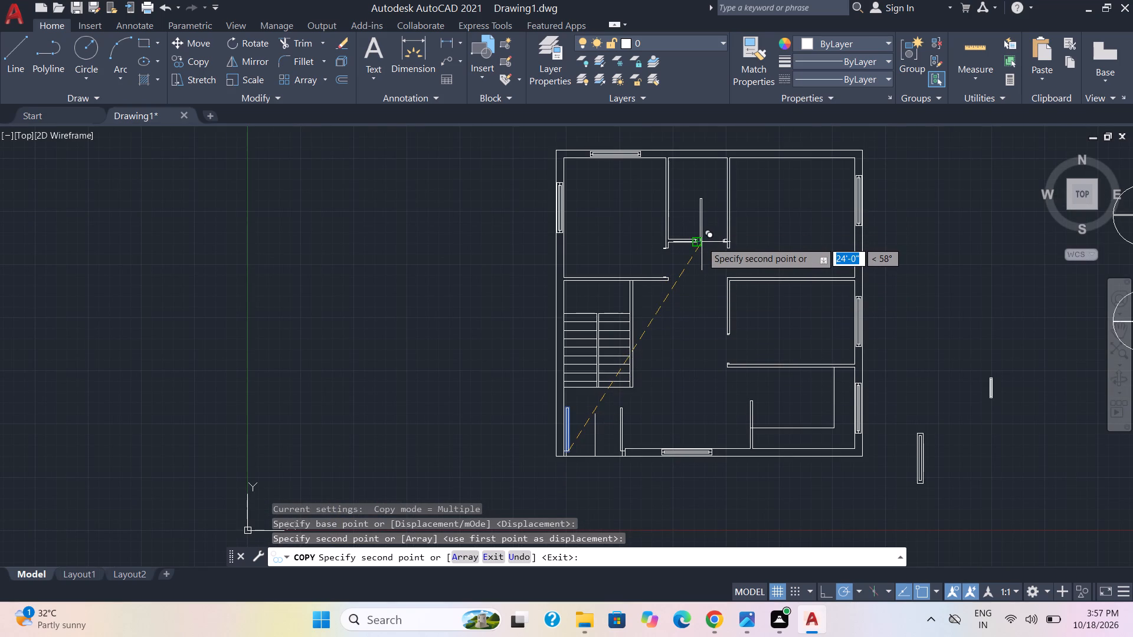
{"action": "scroll", "coordinate": [702, 242], "scroll_direction": "up", "scroll_amount": 1}
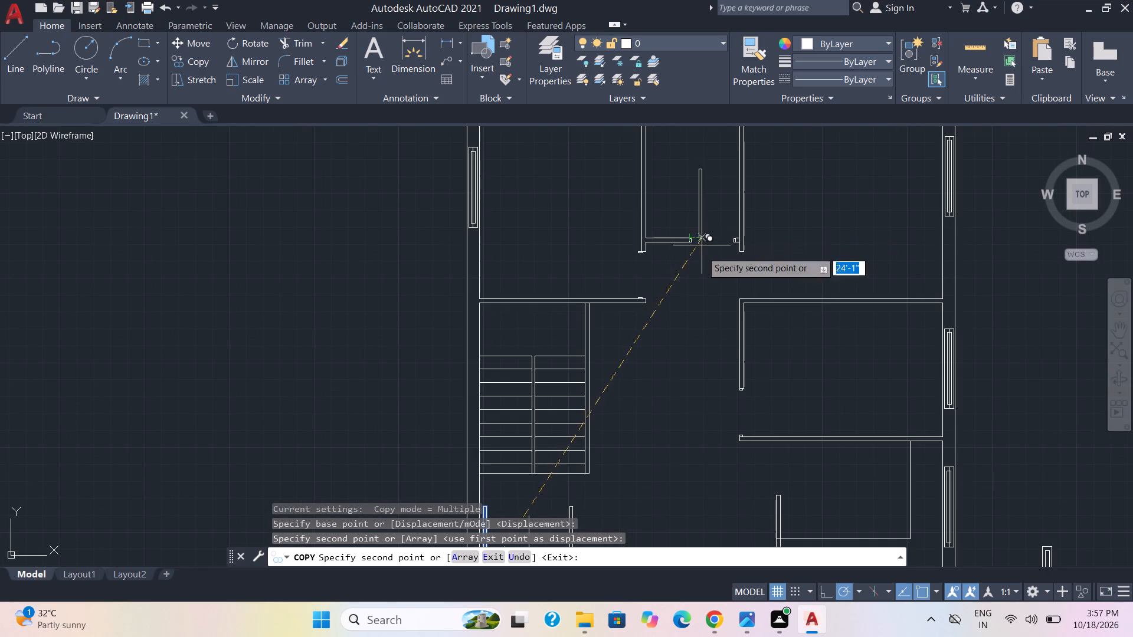
{"action": "scroll", "coordinate": [699, 331], "scroll_direction": "down", "scroll_amount": 2}
{"action": "key", "text": "Escape"}
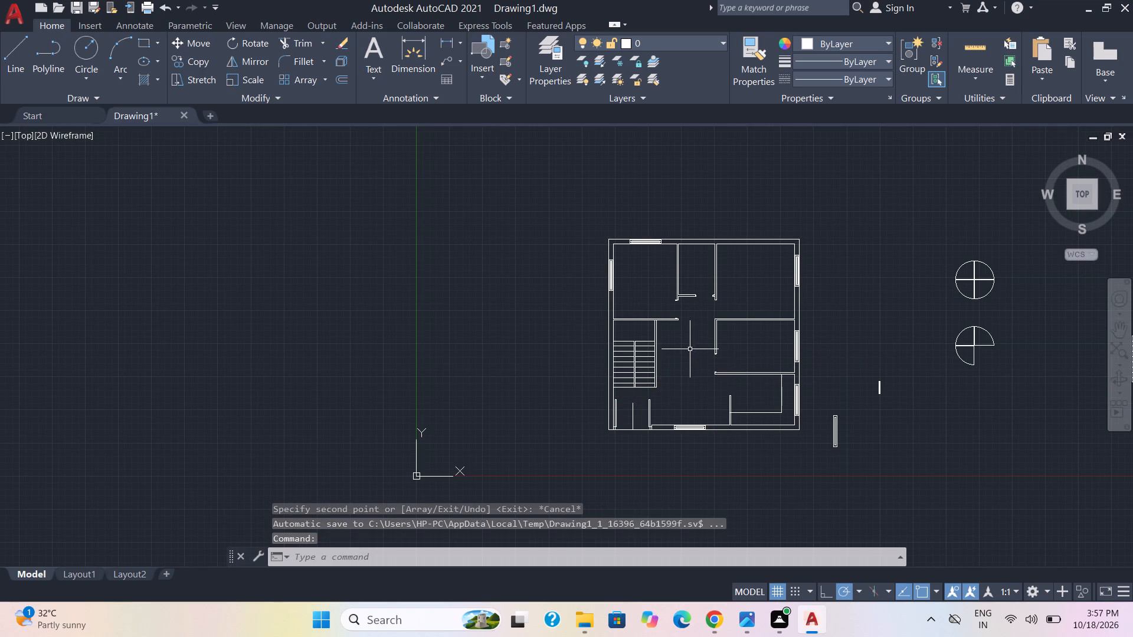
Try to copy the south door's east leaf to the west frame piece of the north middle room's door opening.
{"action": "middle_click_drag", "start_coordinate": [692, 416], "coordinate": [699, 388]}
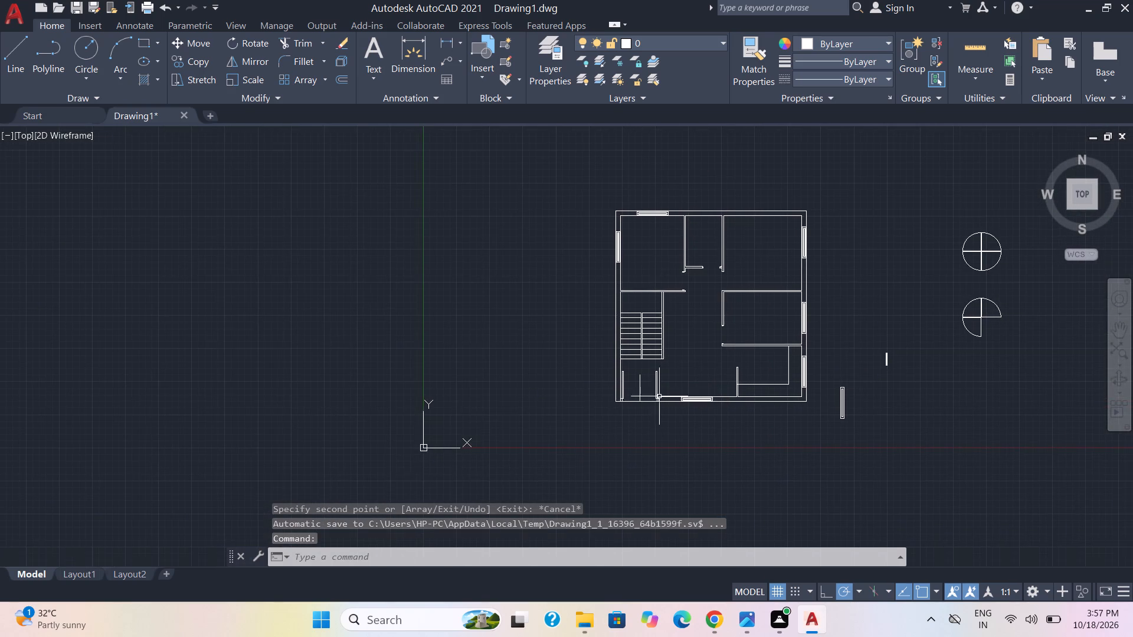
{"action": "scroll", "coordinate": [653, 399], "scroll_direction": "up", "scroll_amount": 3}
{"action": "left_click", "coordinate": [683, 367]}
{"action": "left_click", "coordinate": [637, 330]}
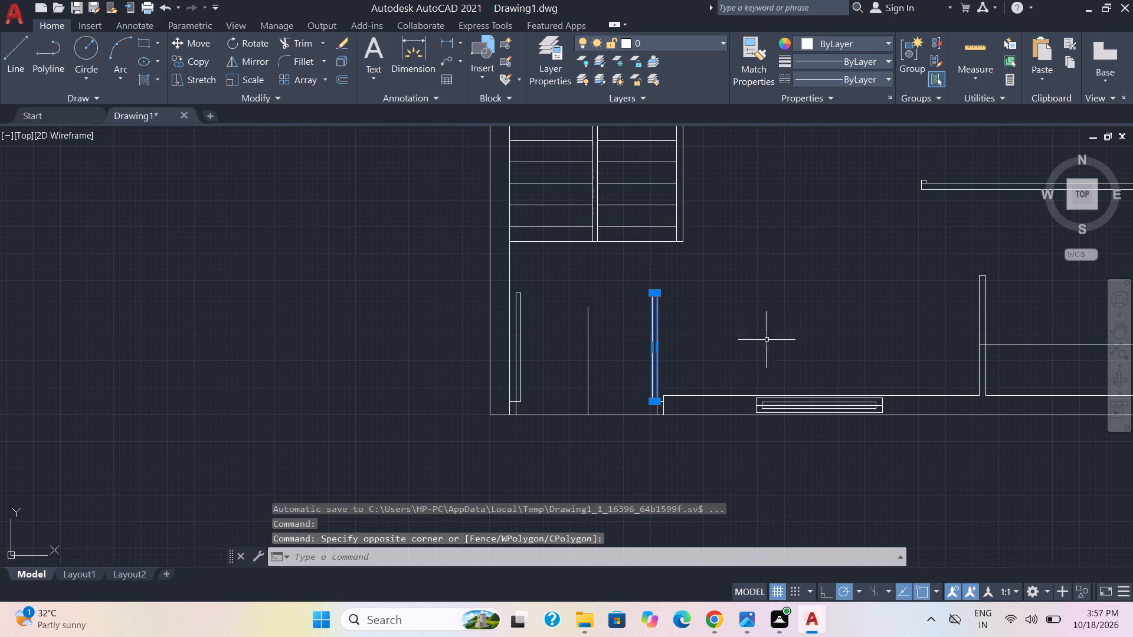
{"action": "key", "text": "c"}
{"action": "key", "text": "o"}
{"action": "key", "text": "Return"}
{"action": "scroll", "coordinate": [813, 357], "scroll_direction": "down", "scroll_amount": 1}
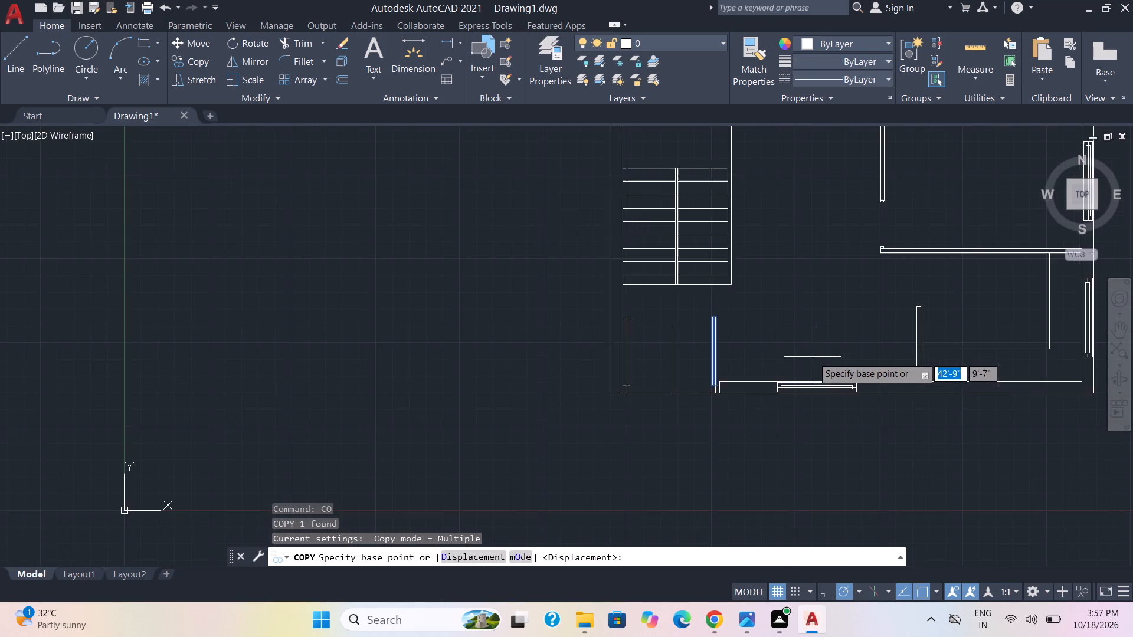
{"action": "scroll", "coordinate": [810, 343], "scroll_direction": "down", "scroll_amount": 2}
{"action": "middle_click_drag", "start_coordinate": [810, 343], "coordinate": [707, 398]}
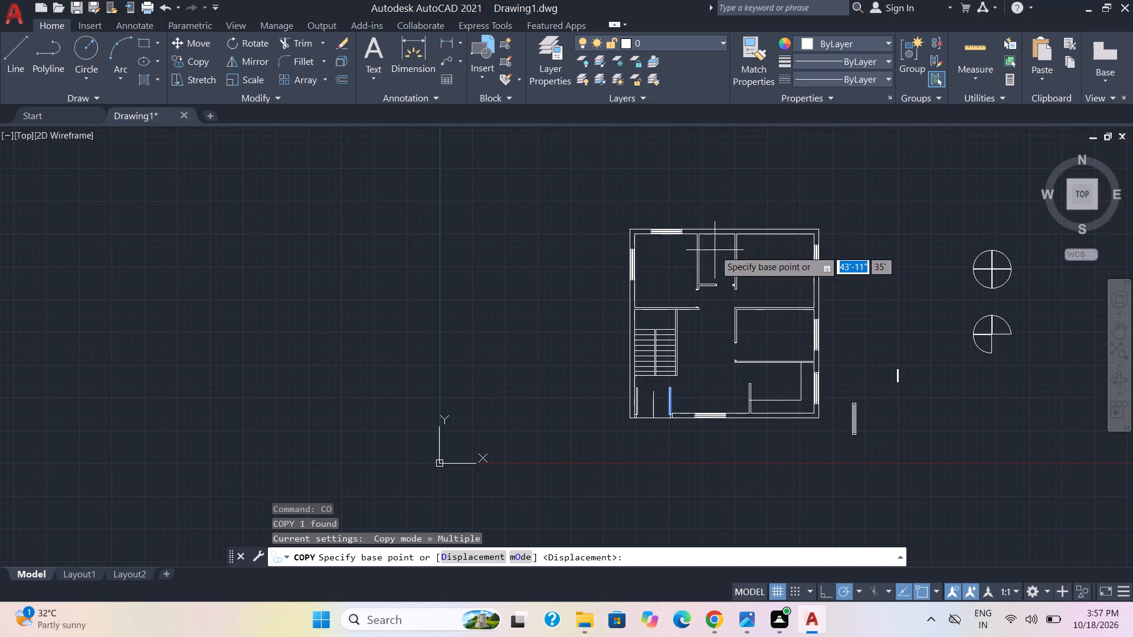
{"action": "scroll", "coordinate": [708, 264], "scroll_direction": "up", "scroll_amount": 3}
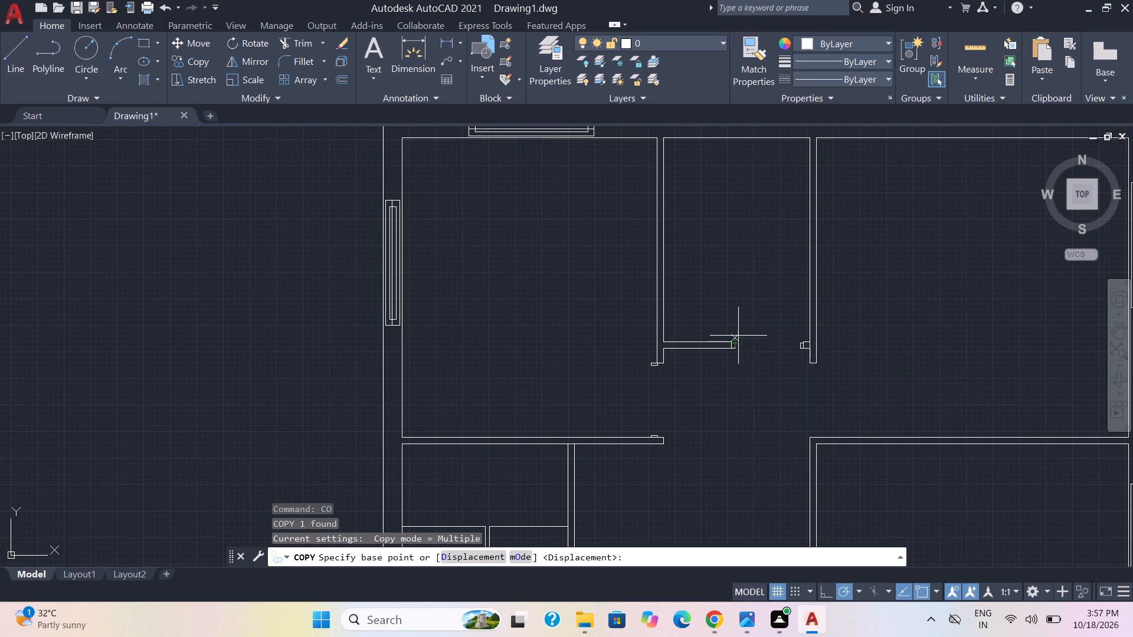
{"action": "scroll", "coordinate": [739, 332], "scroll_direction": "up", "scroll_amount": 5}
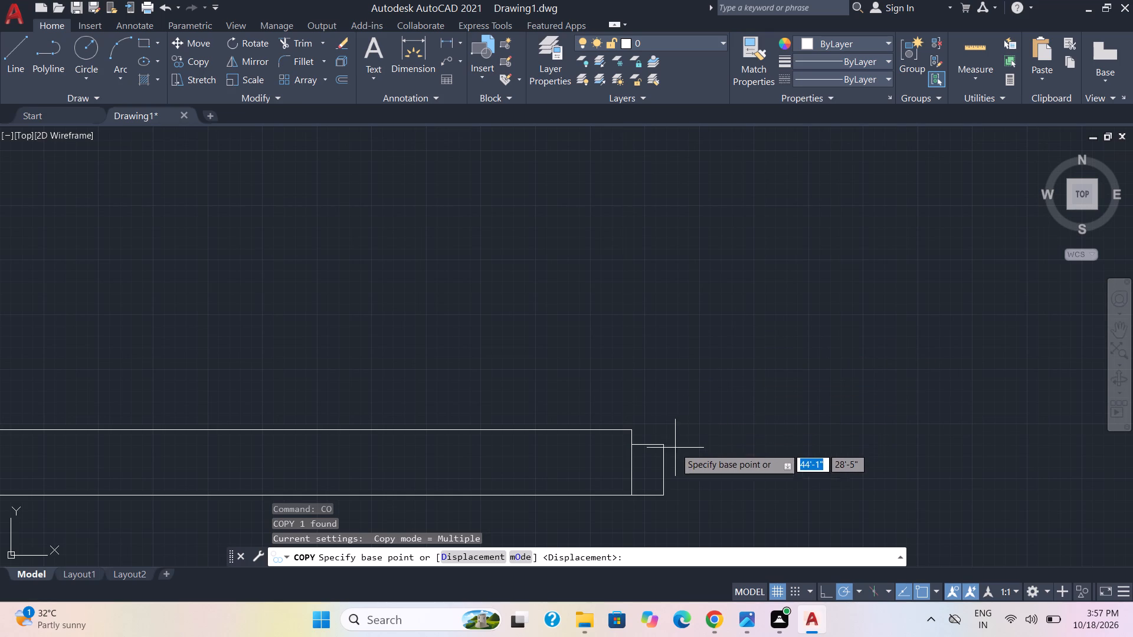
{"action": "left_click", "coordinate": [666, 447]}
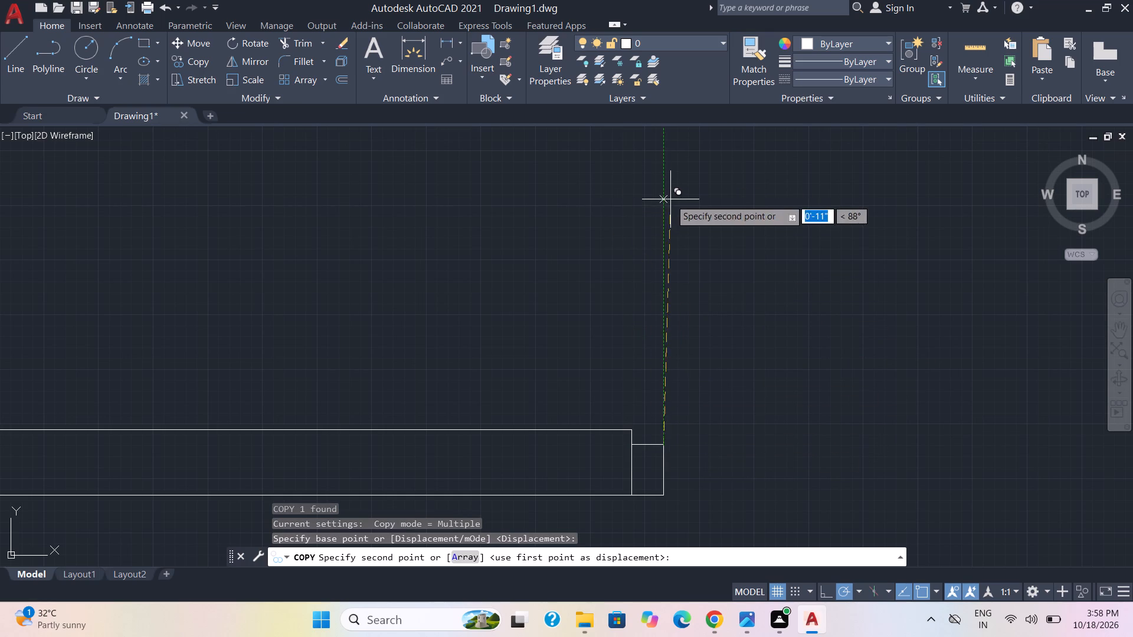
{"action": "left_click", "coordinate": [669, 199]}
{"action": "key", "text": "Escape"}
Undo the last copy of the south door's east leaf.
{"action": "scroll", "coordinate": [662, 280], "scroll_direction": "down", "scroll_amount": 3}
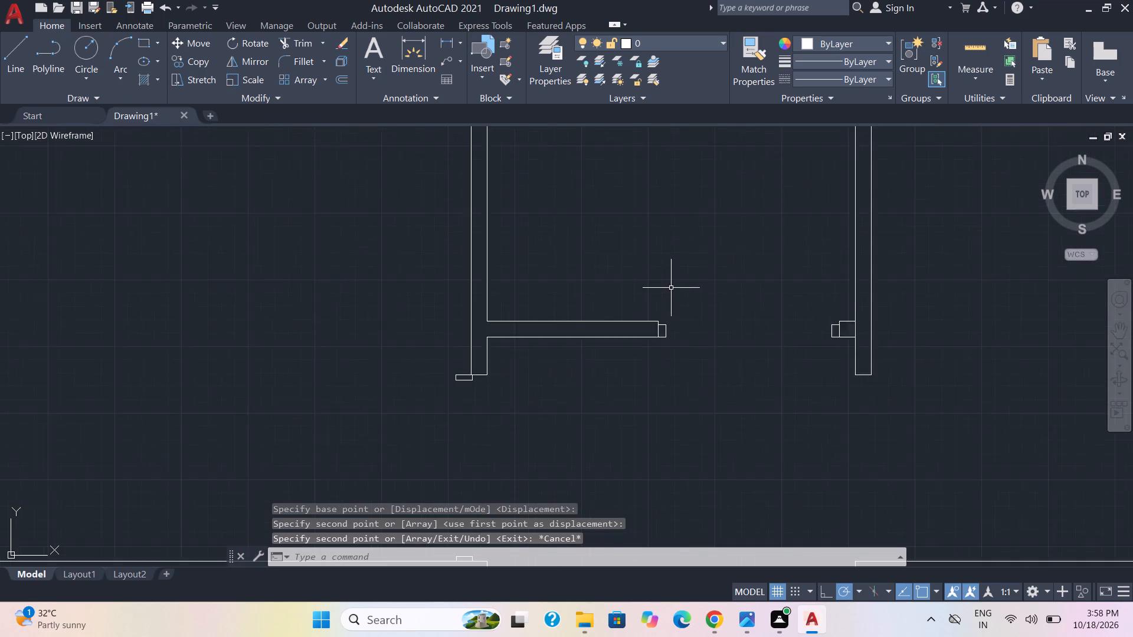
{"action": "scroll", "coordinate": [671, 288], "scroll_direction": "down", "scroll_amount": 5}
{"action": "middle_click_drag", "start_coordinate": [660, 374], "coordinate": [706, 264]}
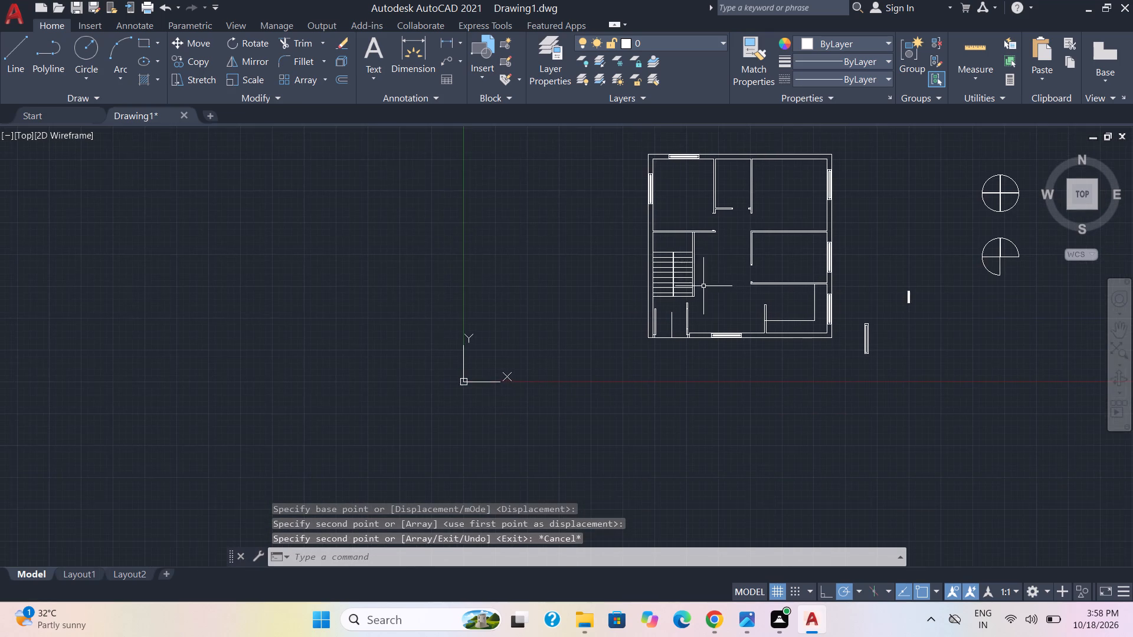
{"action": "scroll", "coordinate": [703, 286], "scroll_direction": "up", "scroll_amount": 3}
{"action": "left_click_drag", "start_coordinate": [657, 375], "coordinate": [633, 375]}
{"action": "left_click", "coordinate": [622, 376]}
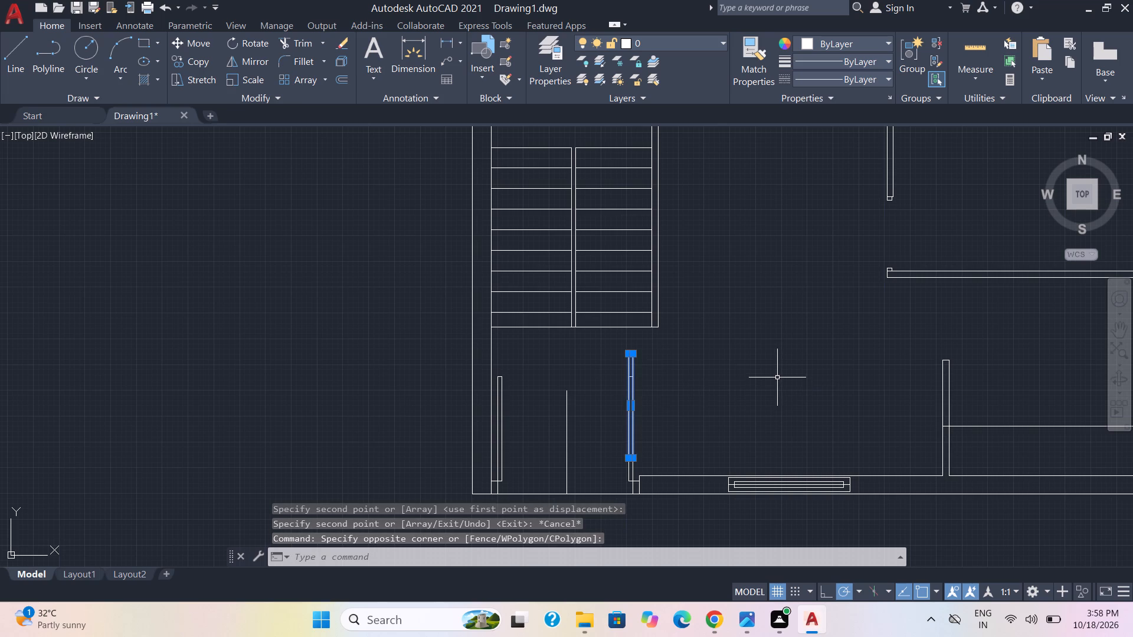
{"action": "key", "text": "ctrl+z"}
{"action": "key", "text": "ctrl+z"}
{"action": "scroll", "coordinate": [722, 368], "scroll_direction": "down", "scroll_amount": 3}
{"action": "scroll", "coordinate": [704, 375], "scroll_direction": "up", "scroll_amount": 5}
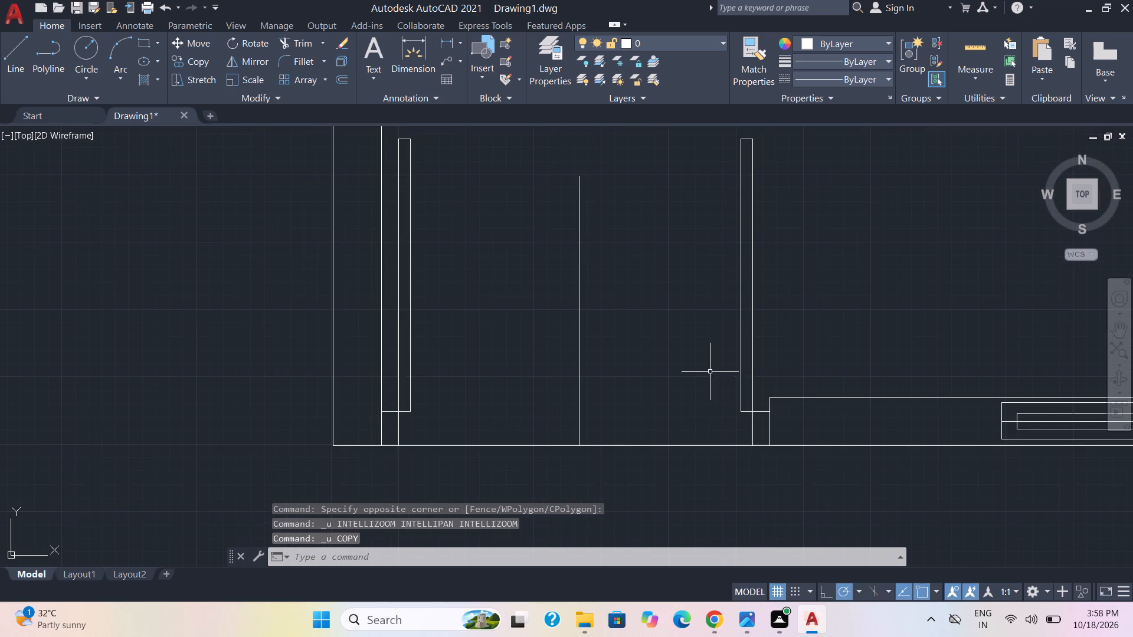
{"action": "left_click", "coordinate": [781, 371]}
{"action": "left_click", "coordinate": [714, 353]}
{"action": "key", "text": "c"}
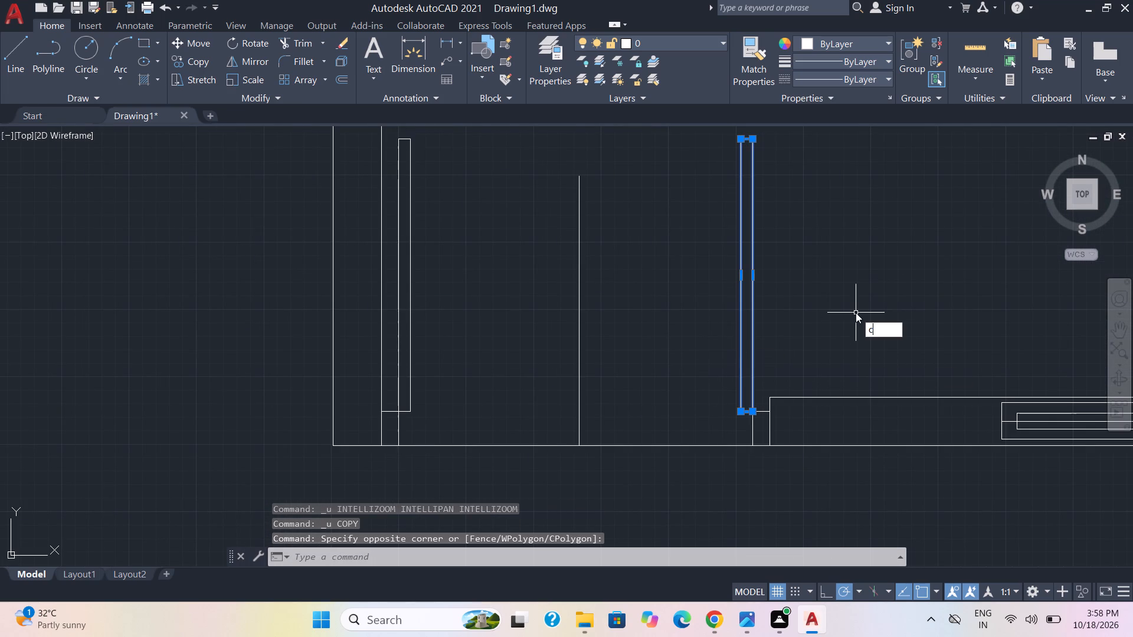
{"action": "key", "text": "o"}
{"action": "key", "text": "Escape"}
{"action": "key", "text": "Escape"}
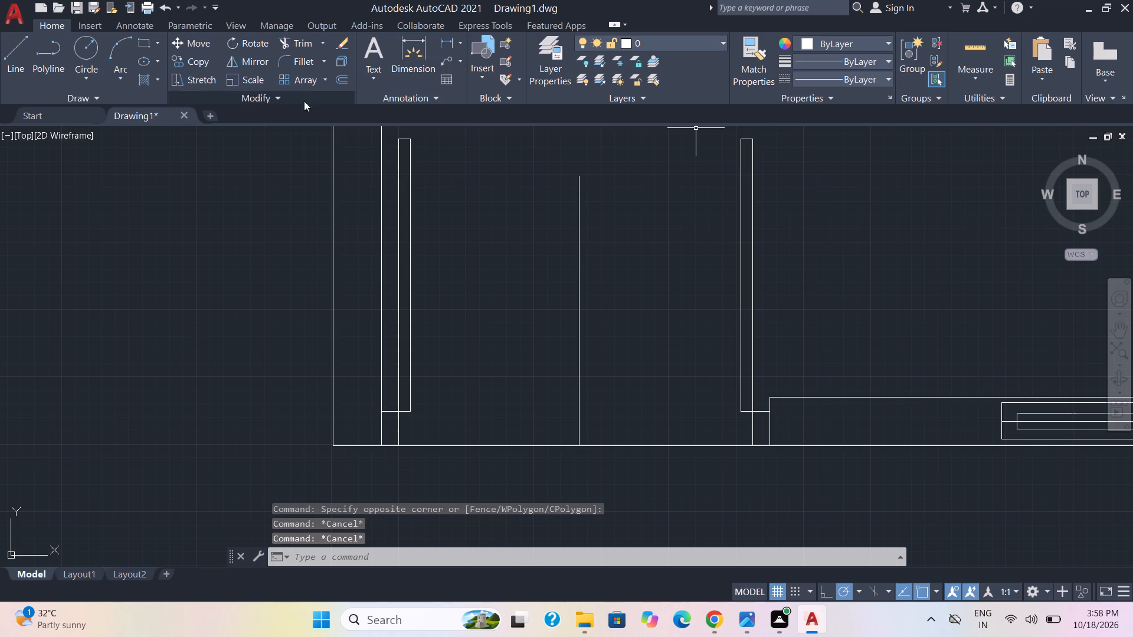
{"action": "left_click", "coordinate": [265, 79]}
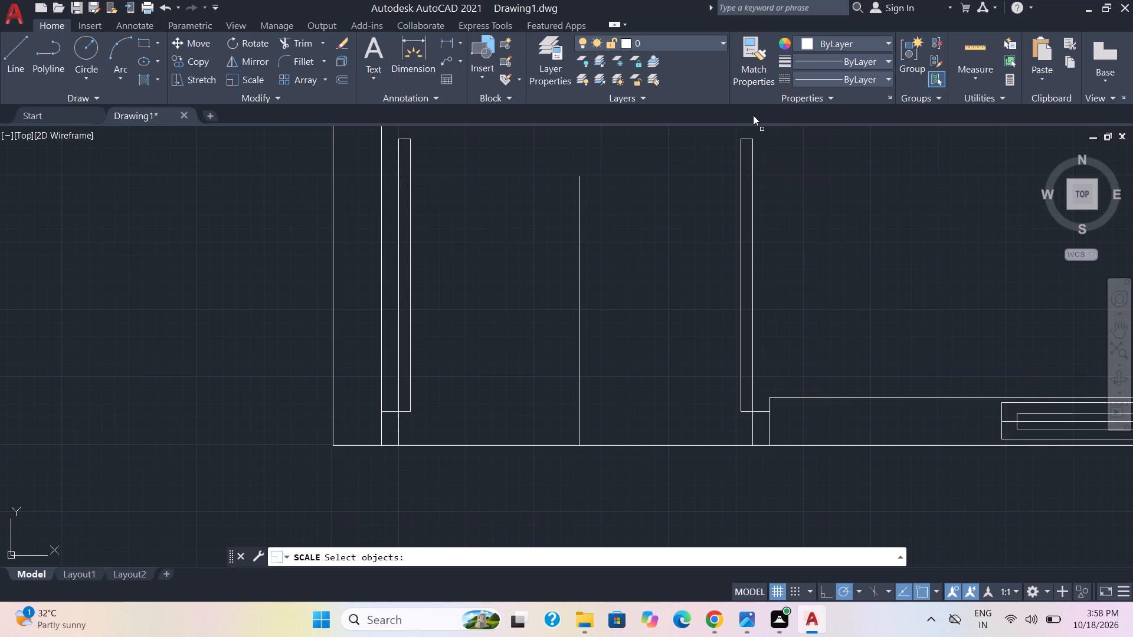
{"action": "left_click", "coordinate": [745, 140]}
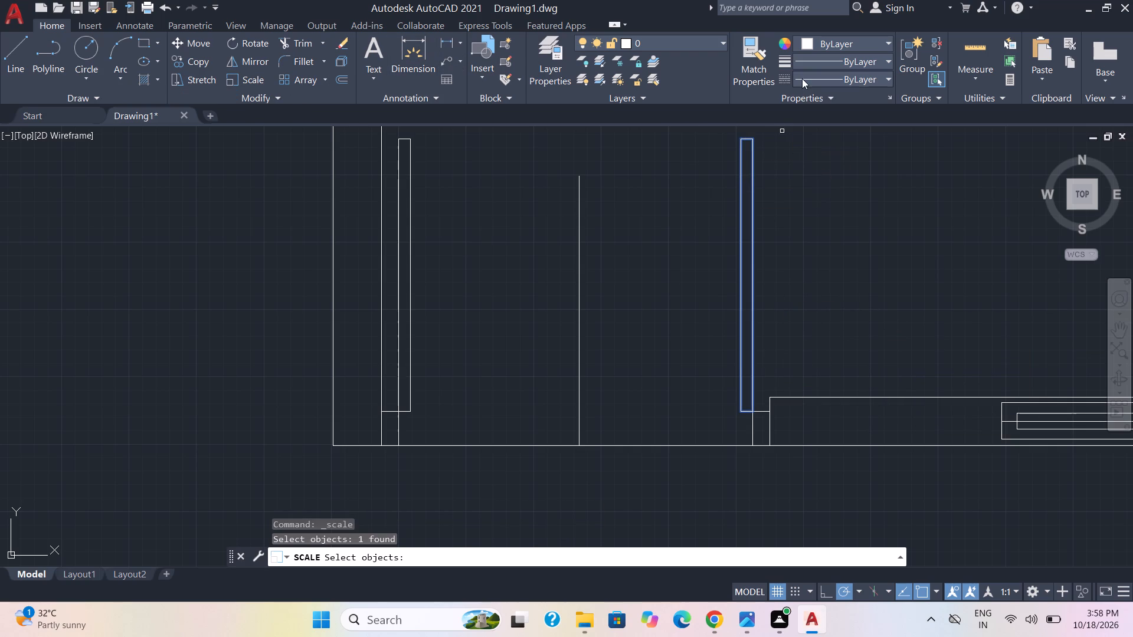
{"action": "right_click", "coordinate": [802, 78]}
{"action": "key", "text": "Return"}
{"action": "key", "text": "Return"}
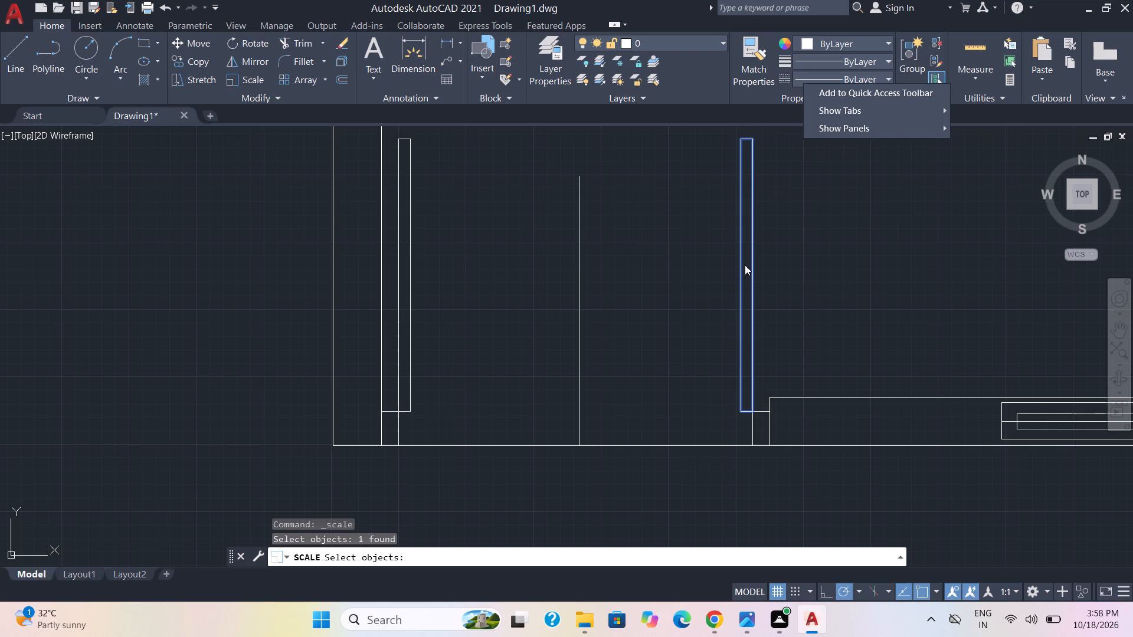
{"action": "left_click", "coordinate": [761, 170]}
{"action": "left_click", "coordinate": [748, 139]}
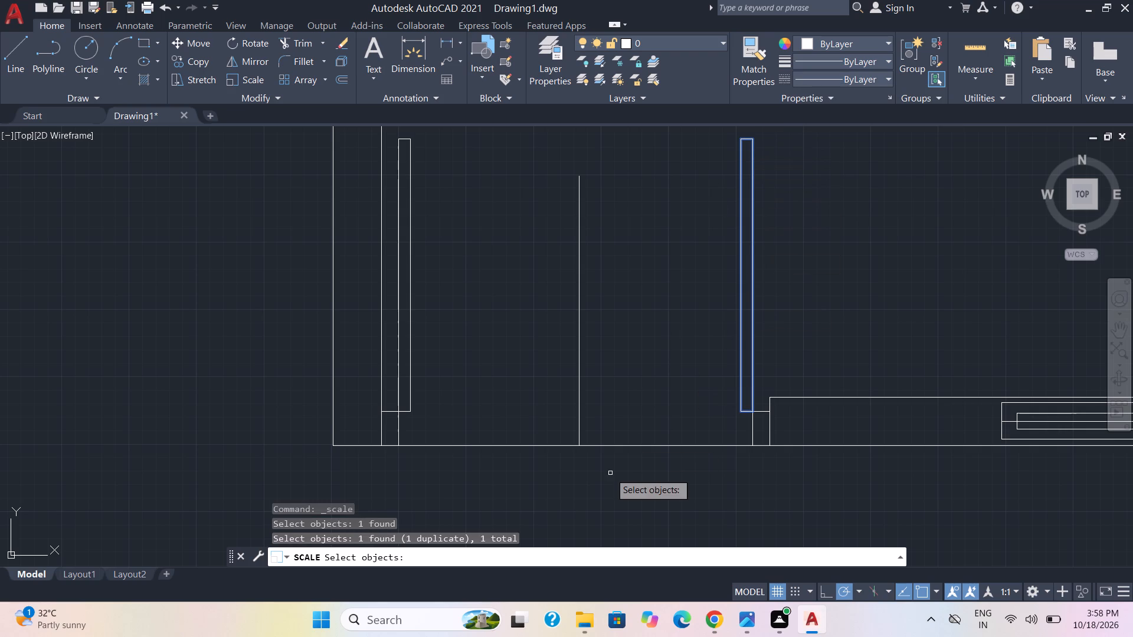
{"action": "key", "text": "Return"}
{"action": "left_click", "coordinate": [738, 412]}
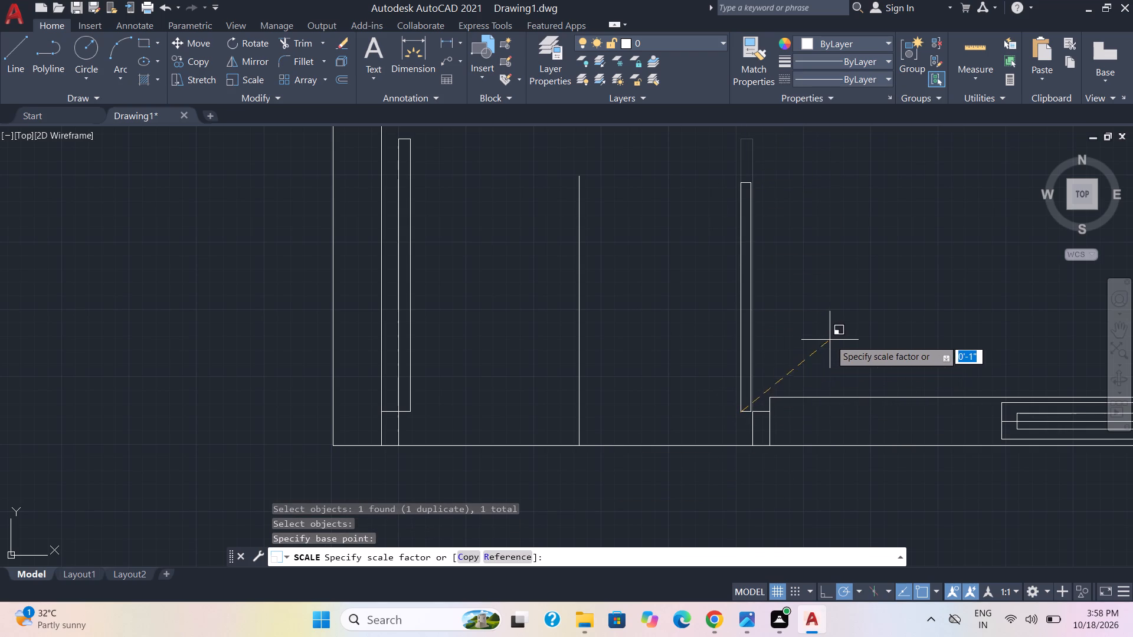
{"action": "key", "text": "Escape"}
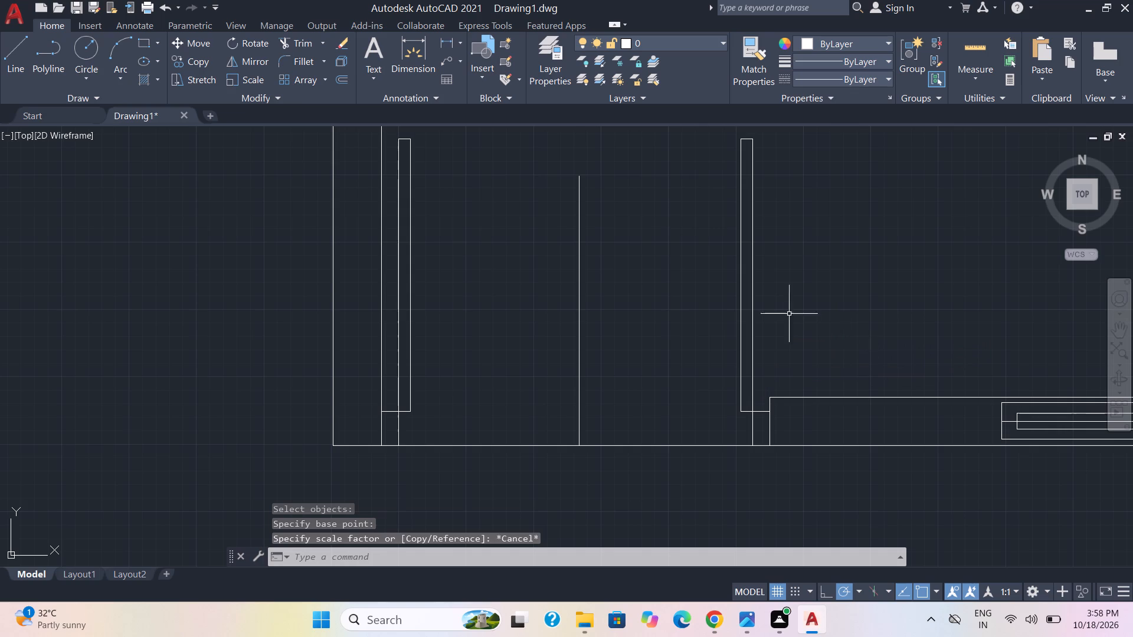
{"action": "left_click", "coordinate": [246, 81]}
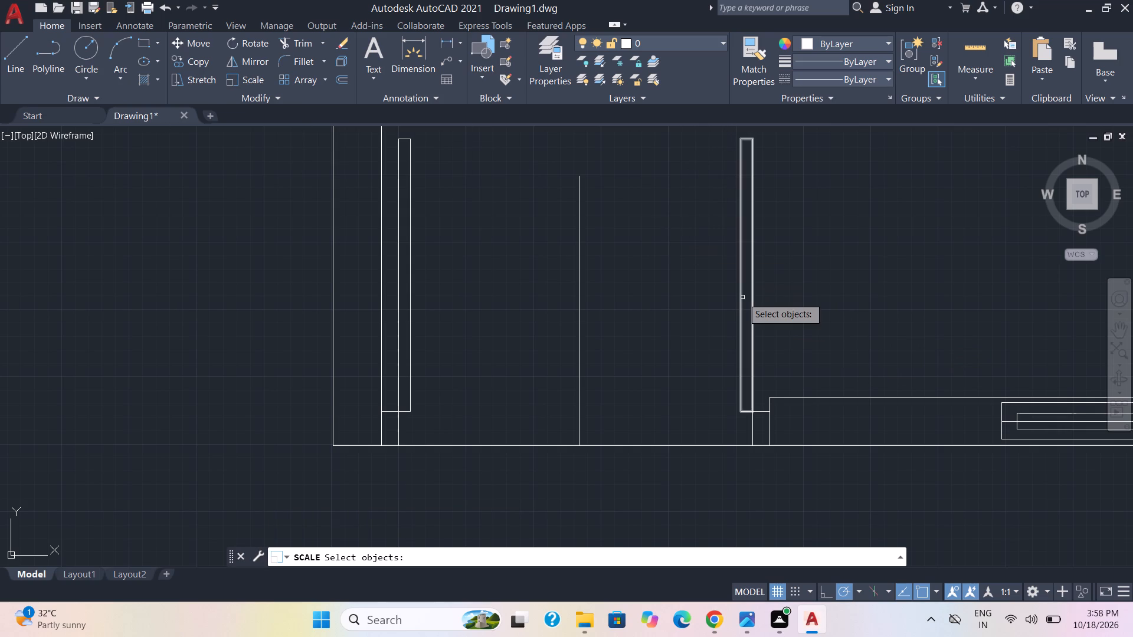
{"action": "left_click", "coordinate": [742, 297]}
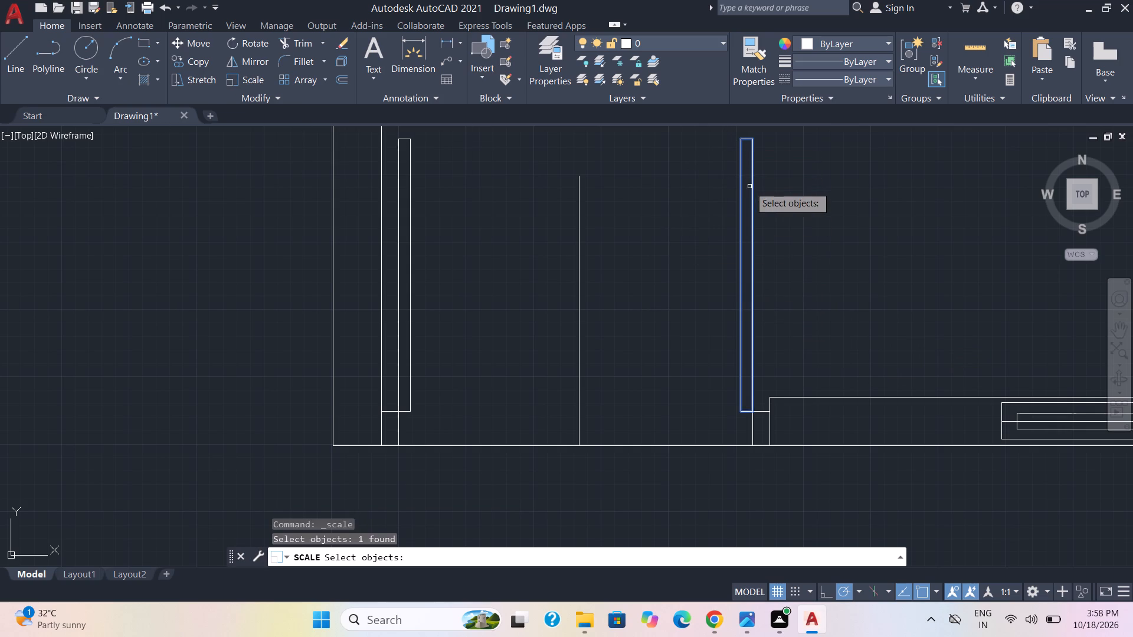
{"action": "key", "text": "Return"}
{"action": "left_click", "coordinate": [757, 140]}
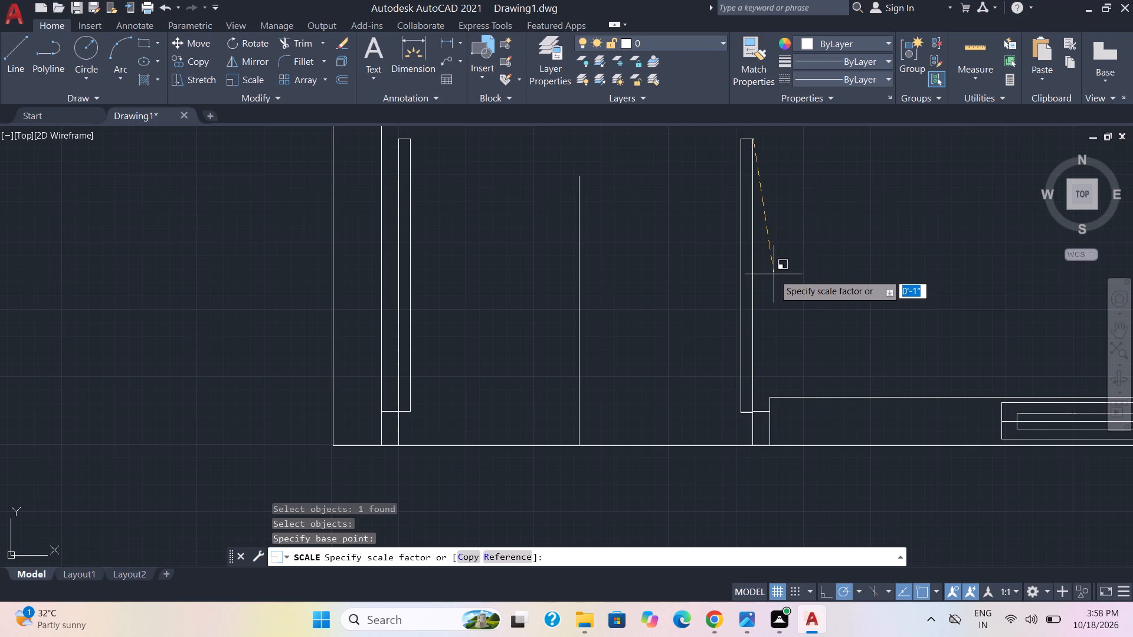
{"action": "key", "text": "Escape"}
Erase both the east and west door leaves at the south door opening.
{"action": "scroll", "coordinate": [792, 362], "scroll_direction": "down", "scroll_amount": 2}
{"action": "scroll", "coordinate": [787, 357], "scroll_direction": "up", "scroll_amount": 2}
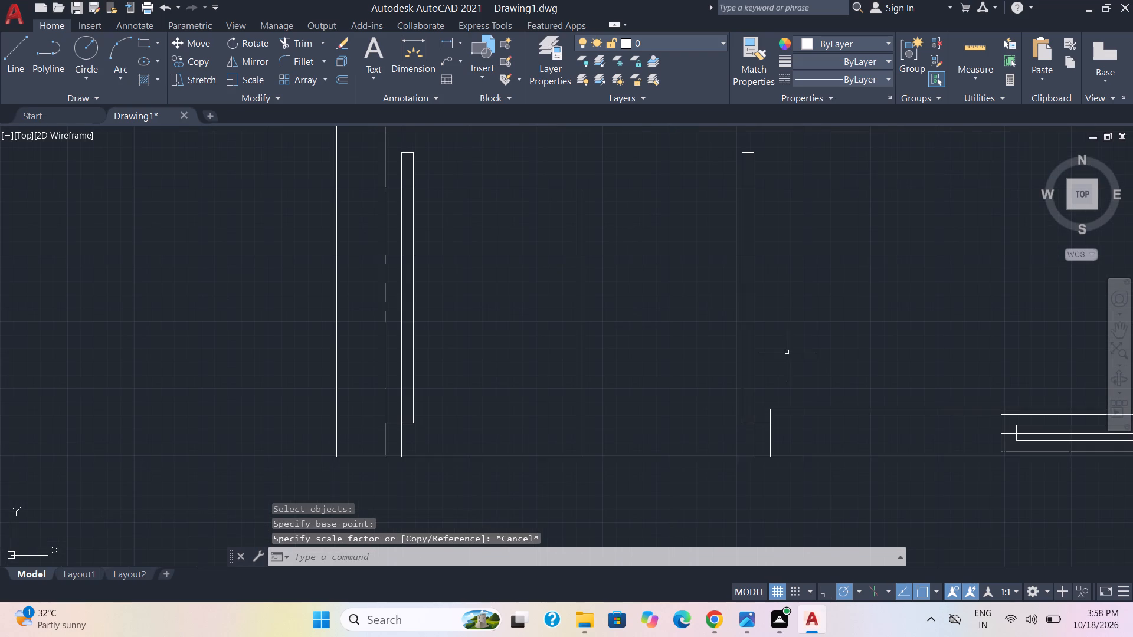
{"action": "left_click", "coordinate": [788, 346]}
{"action": "left_click", "coordinate": [722, 307]}
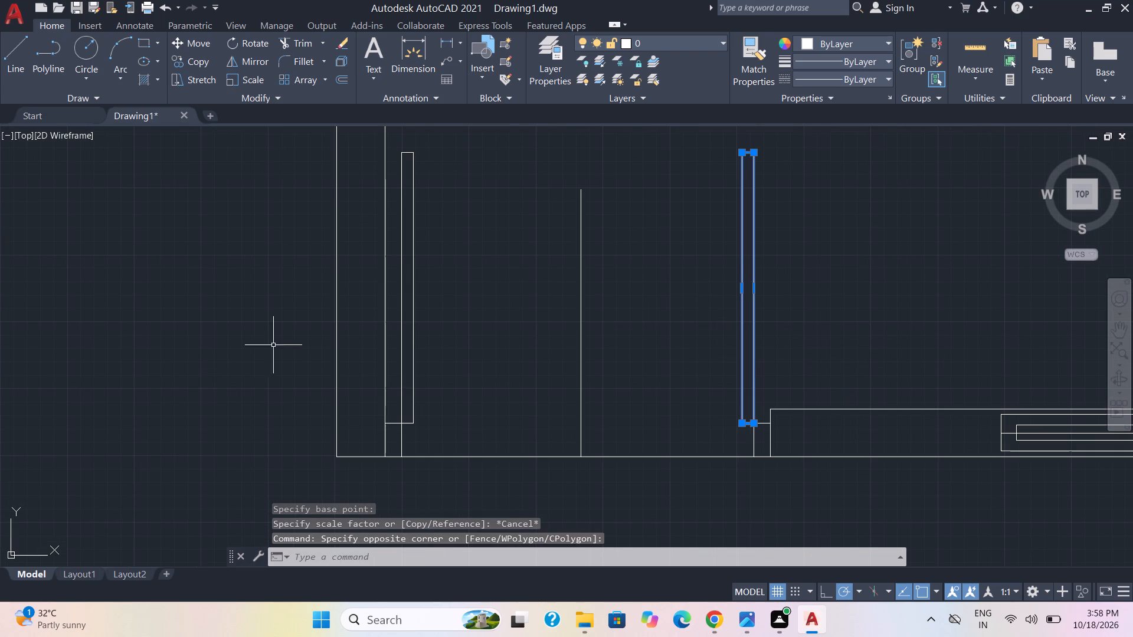
{"action": "left_click_drag", "start_coordinate": [400, 314], "coordinate": [456, 313]}
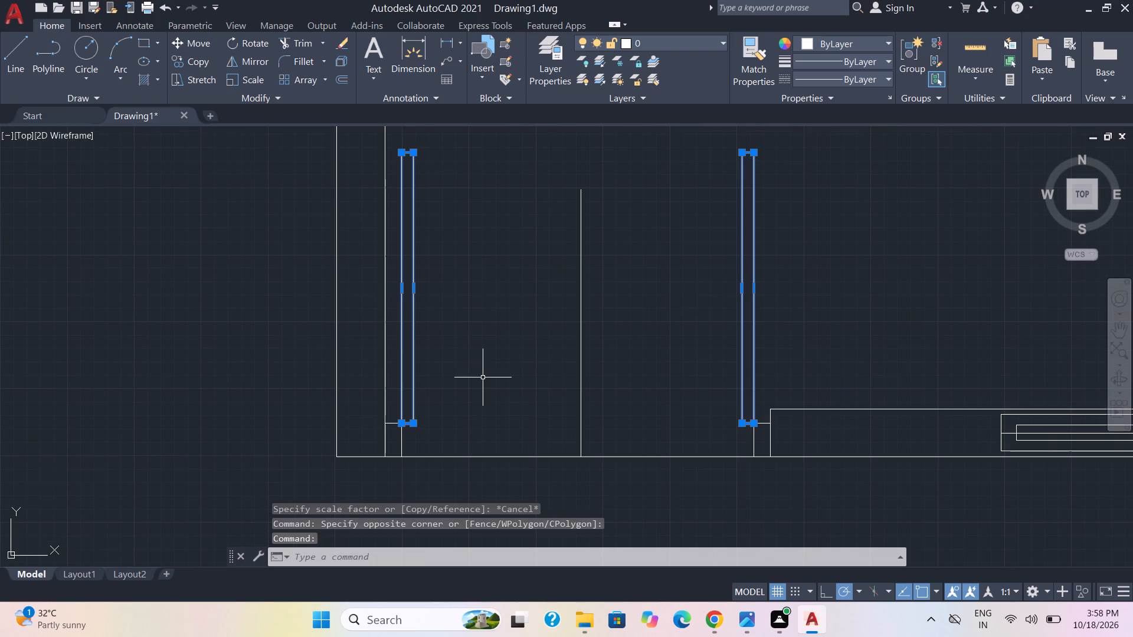
{"action": "key", "text": "Delete"}
Draw a narrow door-leaf rectangle about 3'-1" long northward from the northeast corner of the south door's west frame piece.
{"action": "left_click", "coordinate": [146, 37]}
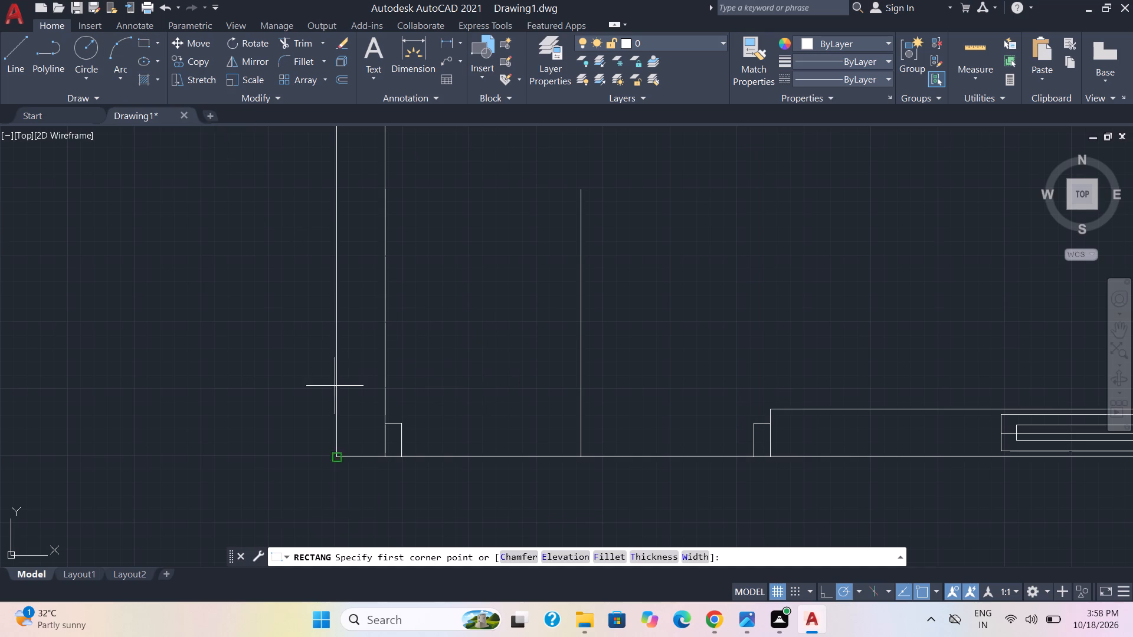
{"action": "left_click", "coordinate": [405, 420]}
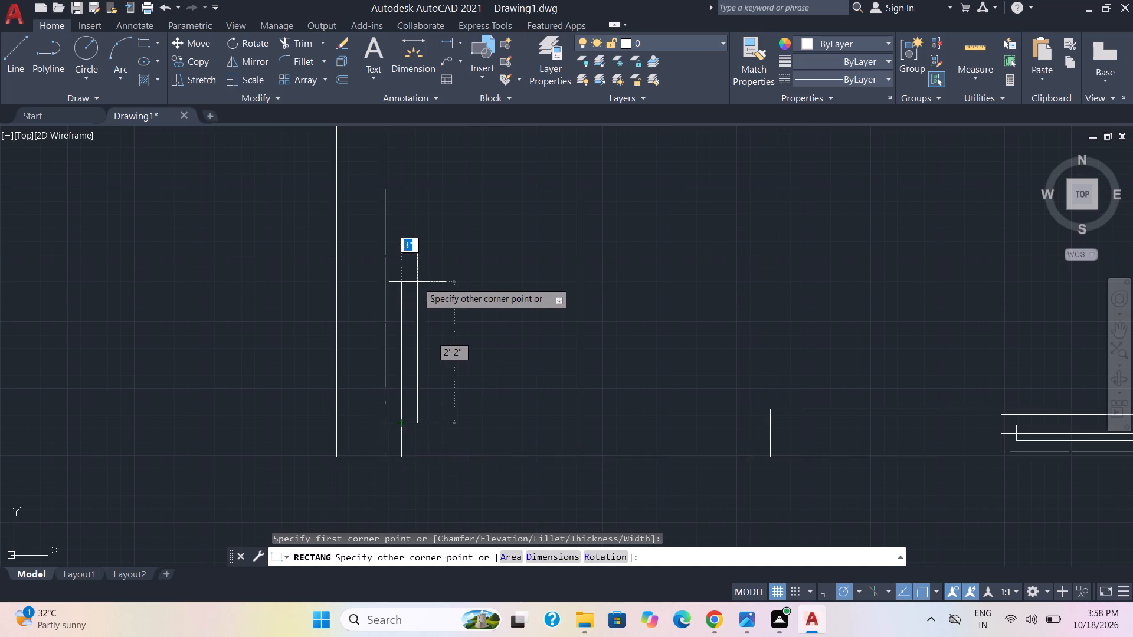
{"action": "left_click", "coordinate": [410, 225]}
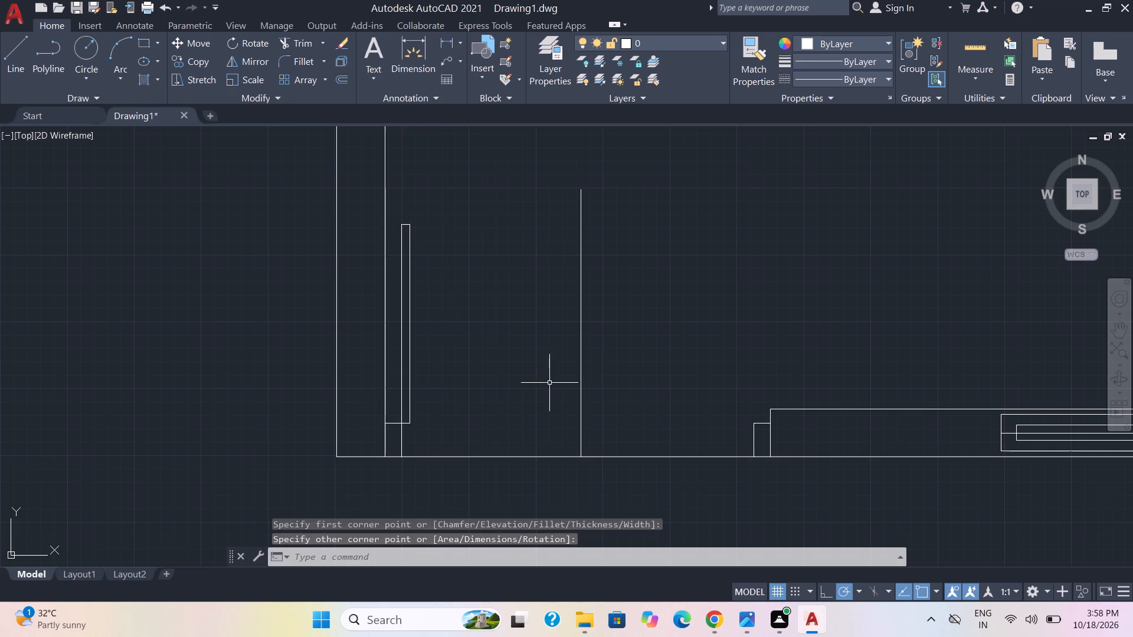
Copy the south door's west leaf from its southeast corner to the northwest corner of the east frame piece.
{"action": "scroll", "coordinate": [529, 381], "scroll_direction": "down", "scroll_amount": 3}
{"action": "scroll", "coordinate": [493, 387], "scroll_direction": "up", "scroll_amount": 1}
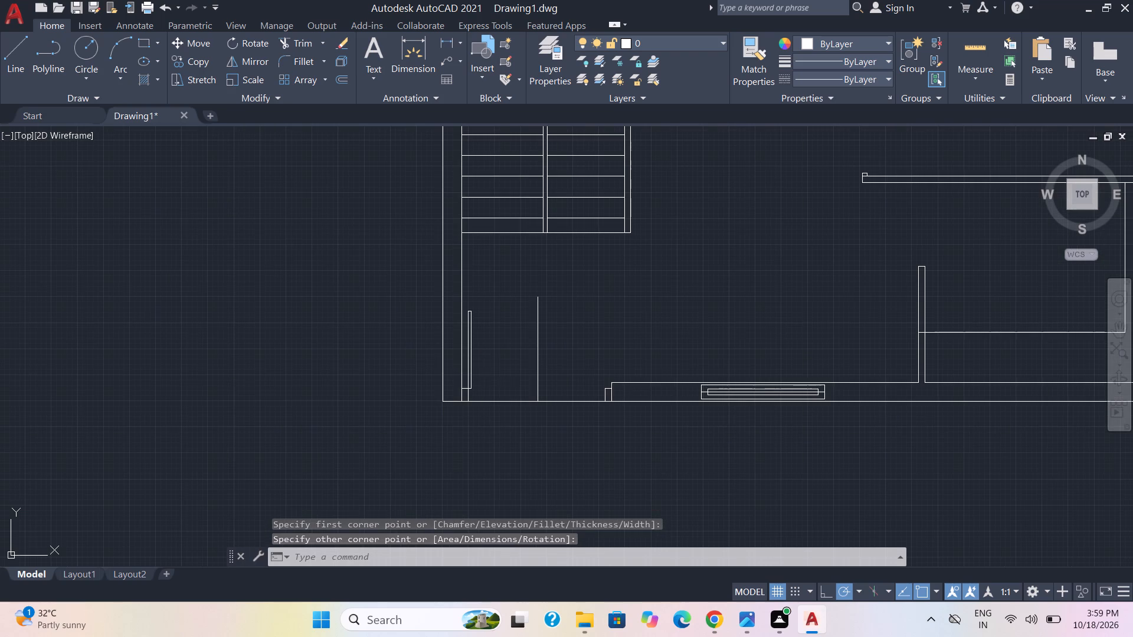
{"action": "left_click", "coordinate": [483, 381]}
{"action": "left_click", "coordinate": [466, 355]}
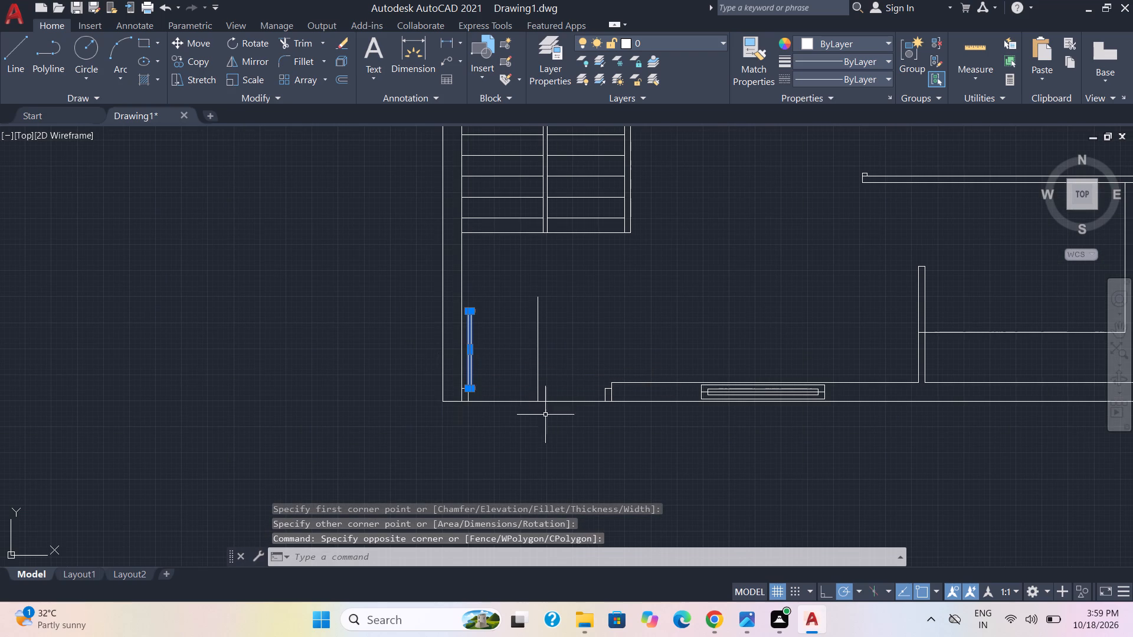
{"action": "type", "text": "co"}
{"action": "key", "text": "Return"}
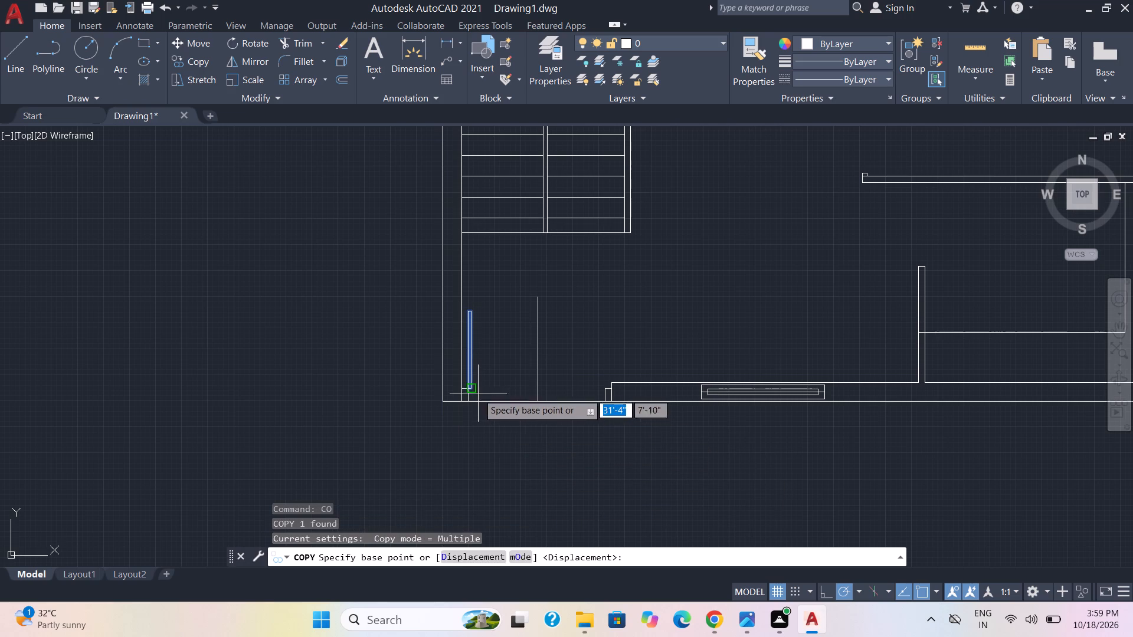
{"action": "left_click", "coordinate": [473, 389]}
{"action": "scroll", "coordinate": [599, 393], "scroll_direction": "up", "scroll_amount": 3}
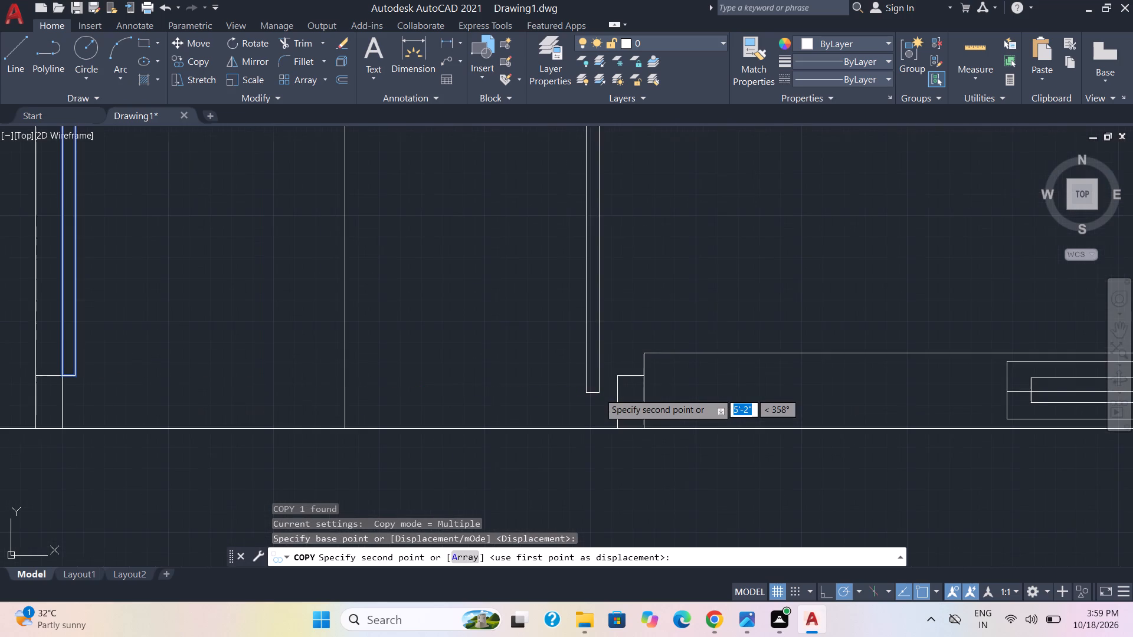
{"action": "scroll", "coordinate": [611, 386], "scroll_direction": "up", "scroll_amount": 2}
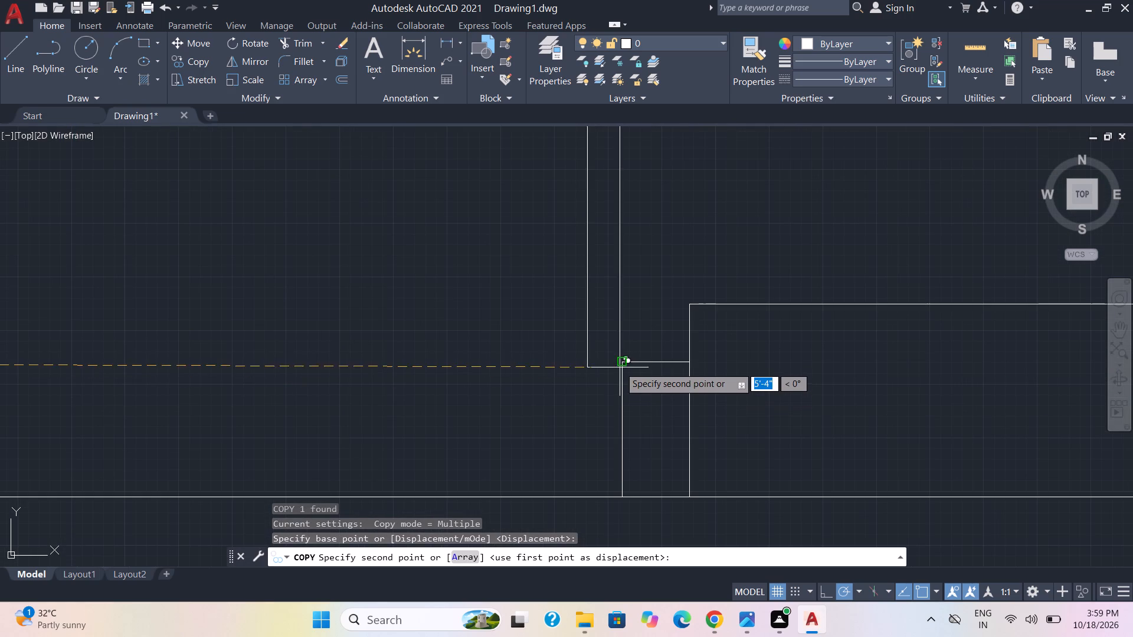
{"action": "left_click", "coordinate": [623, 367]}
Place another leaf copy at the north middle room's door, its base point 0'-2" east of the west frame piece's northeast corner.
{"action": "scroll", "coordinate": [675, 469], "scroll_direction": "down", "scroll_amount": 2}
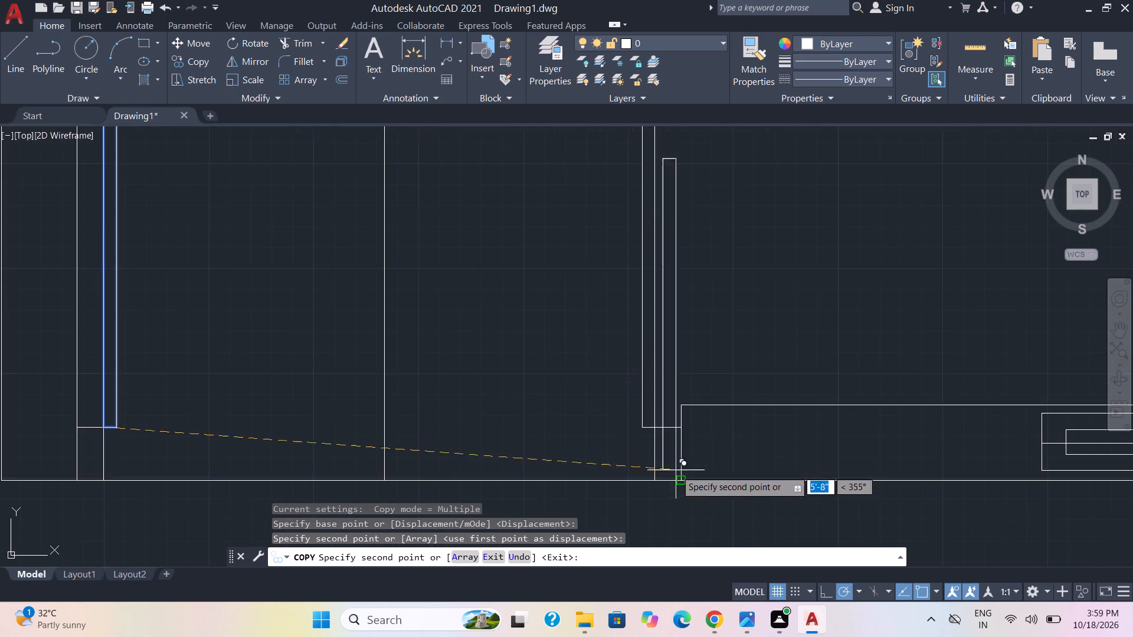
{"action": "scroll", "coordinate": [746, 367], "scroll_direction": "down", "scroll_amount": 1}
{"action": "middle_click_drag", "start_coordinate": [761, 321], "coordinate": [541, 501]}
{"action": "key", "text": "End"}
{"action": "middle_click_drag", "start_coordinate": [677, 220], "coordinate": [607, 358]}
{"action": "scroll", "coordinate": [624, 339], "scroll_direction": "down", "scroll_amount": 3, "text": "shift"}
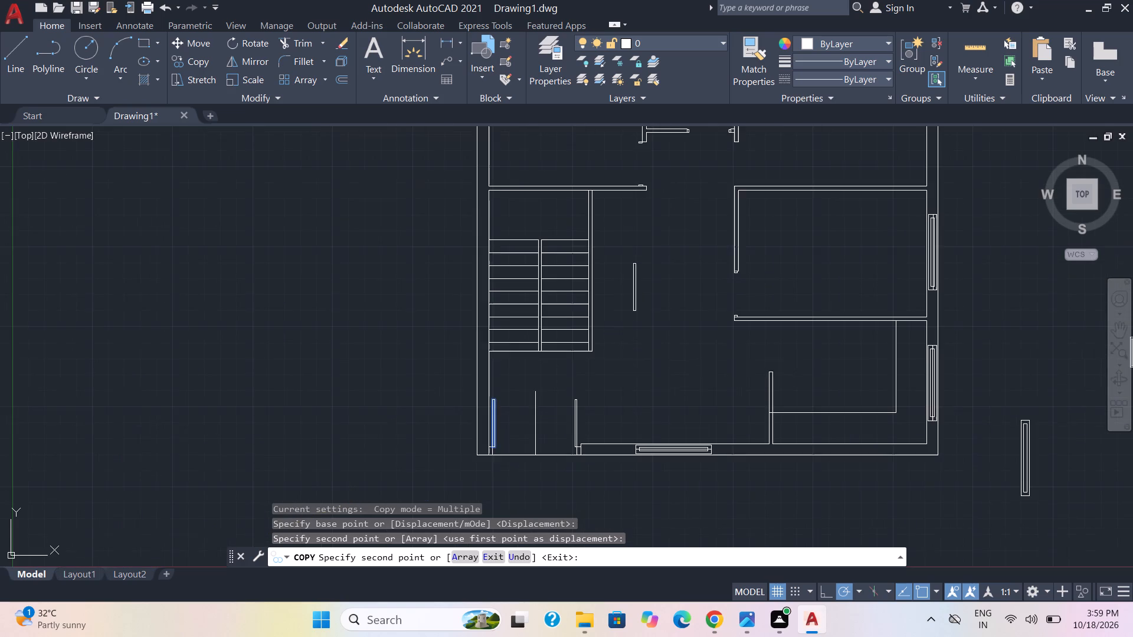
{"action": "scroll", "coordinate": [651, 191], "scroll_direction": "down", "scroll_amount": 1}
{"action": "middle_click_drag", "start_coordinate": [681, 162], "coordinate": [639, 285]}
{"action": "key", "text": "End"}
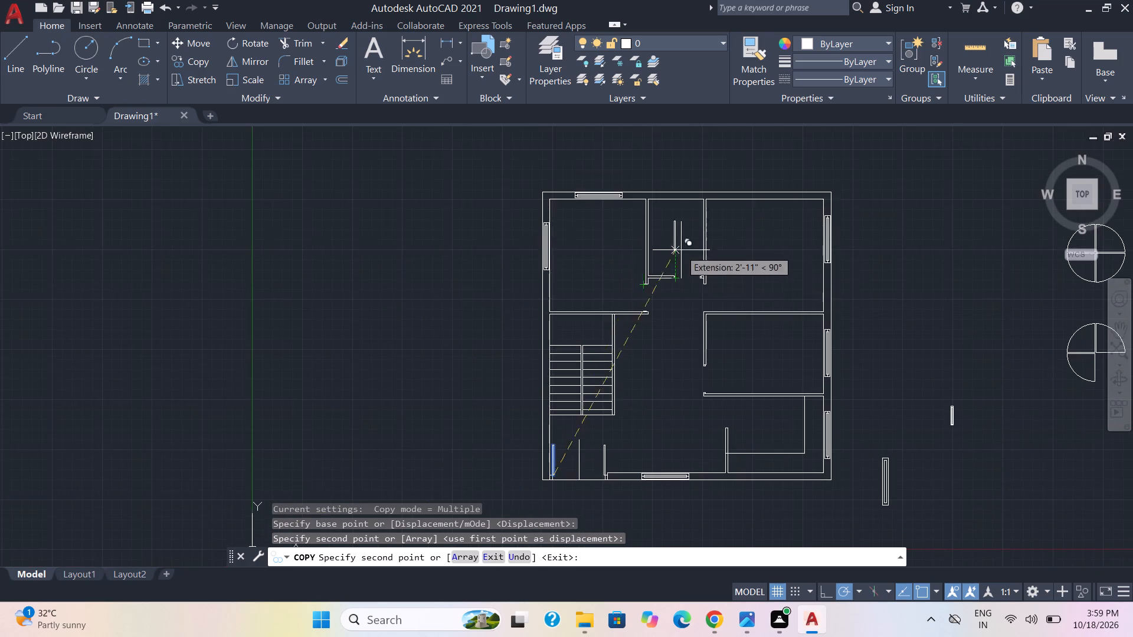
{"action": "scroll", "coordinate": [682, 249], "scroll_direction": "up", "scroll_amount": 2}
{"action": "scroll", "coordinate": [663, 316], "scroll_direction": "up", "scroll_amount": 3}
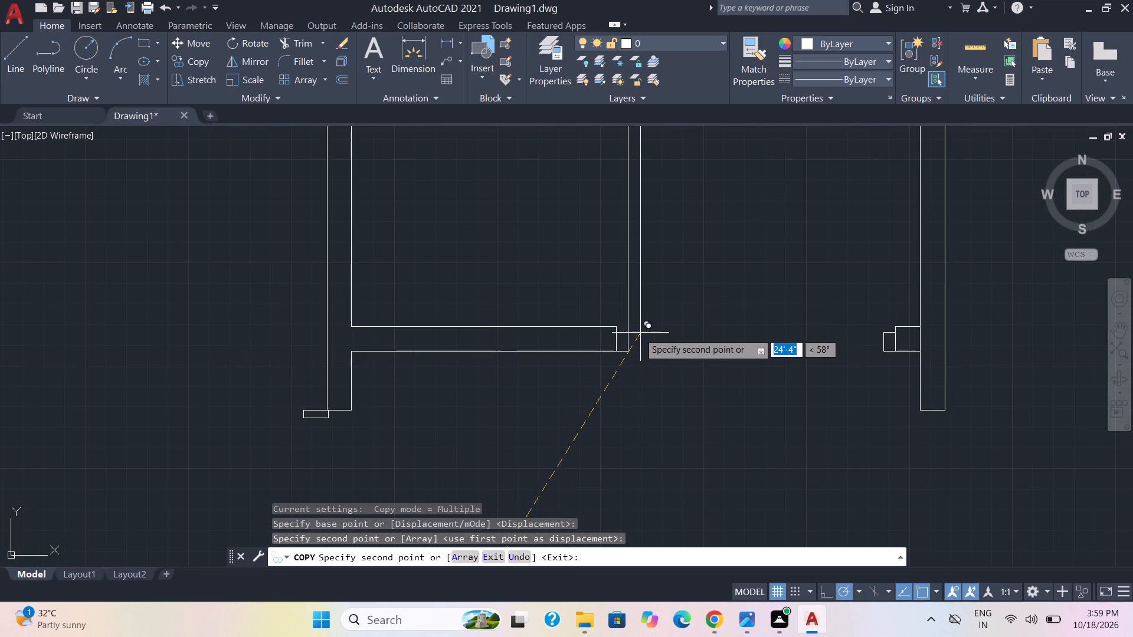
{"action": "scroll", "coordinate": [638, 333], "scroll_direction": "up", "scroll_amount": 2}
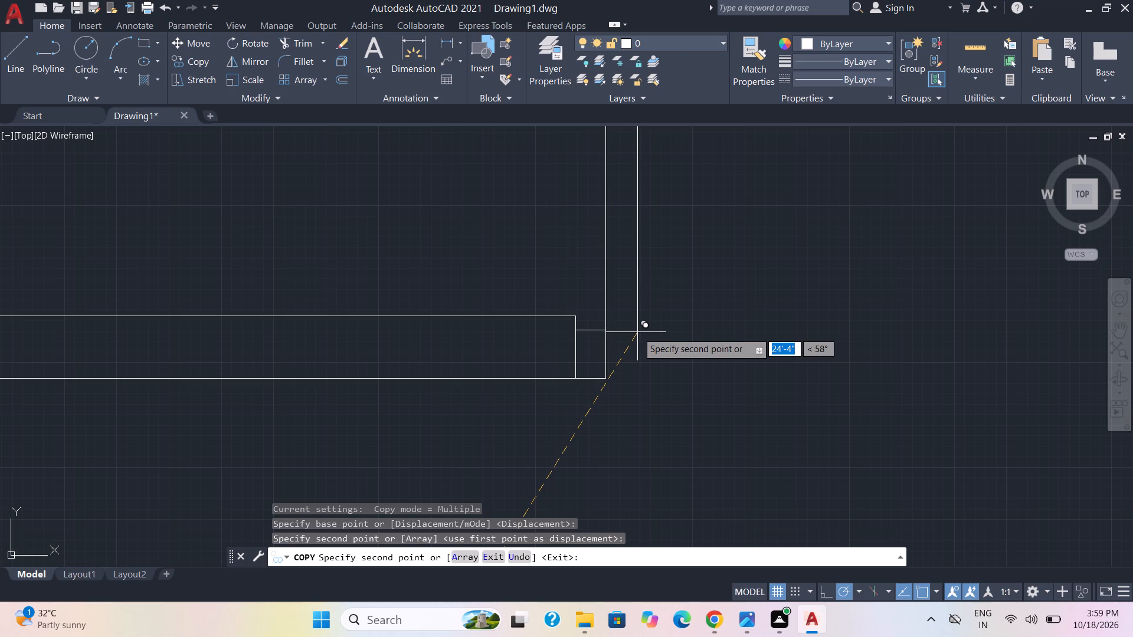
{"action": "scroll", "coordinate": [638, 336], "scroll_direction": "up", "scroll_amount": 2}
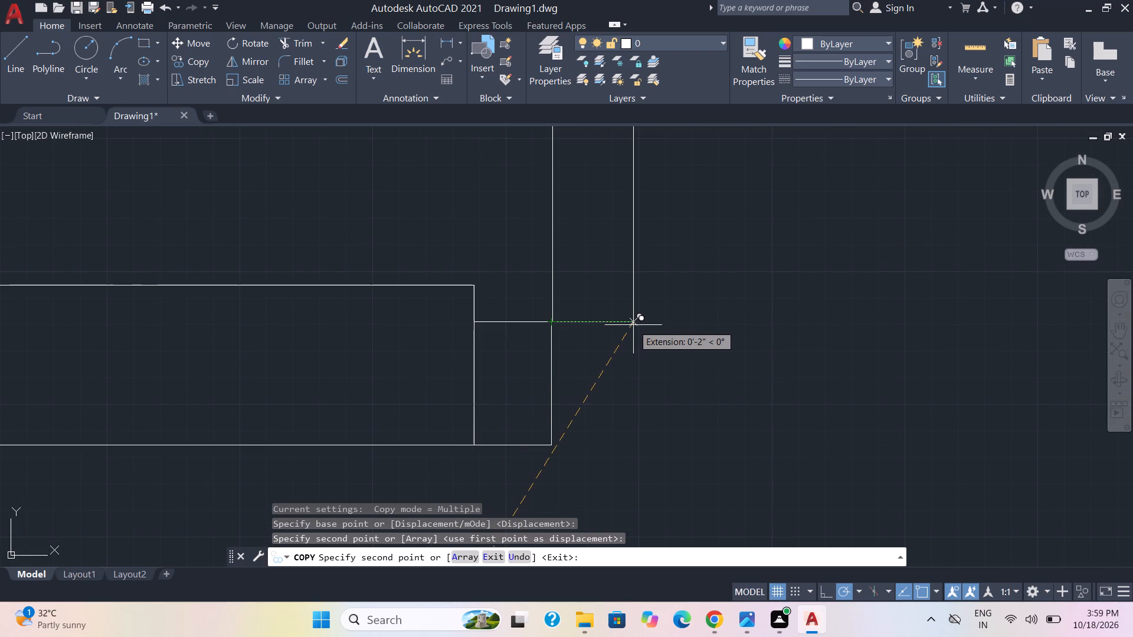
{"action": "left_click", "coordinate": [631, 325]}
{"action": "scroll", "coordinate": [705, 318], "scroll_direction": "down", "scroll_amount": 2}
{"action": "scroll", "coordinate": [787, 330], "scroll_direction": "down", "scroll_amount": 1}
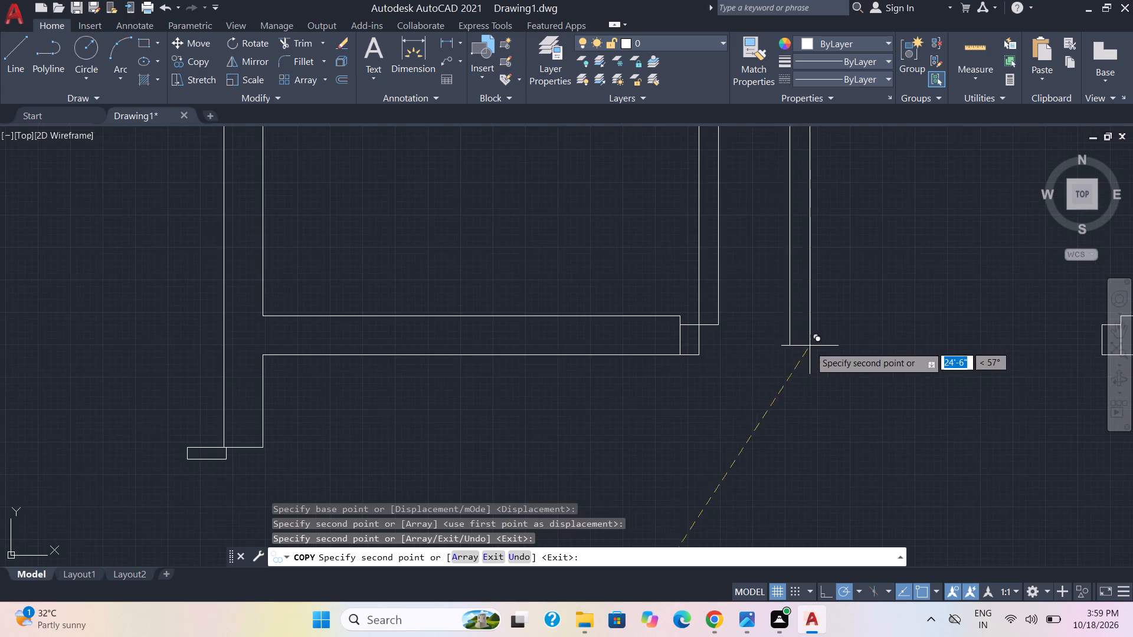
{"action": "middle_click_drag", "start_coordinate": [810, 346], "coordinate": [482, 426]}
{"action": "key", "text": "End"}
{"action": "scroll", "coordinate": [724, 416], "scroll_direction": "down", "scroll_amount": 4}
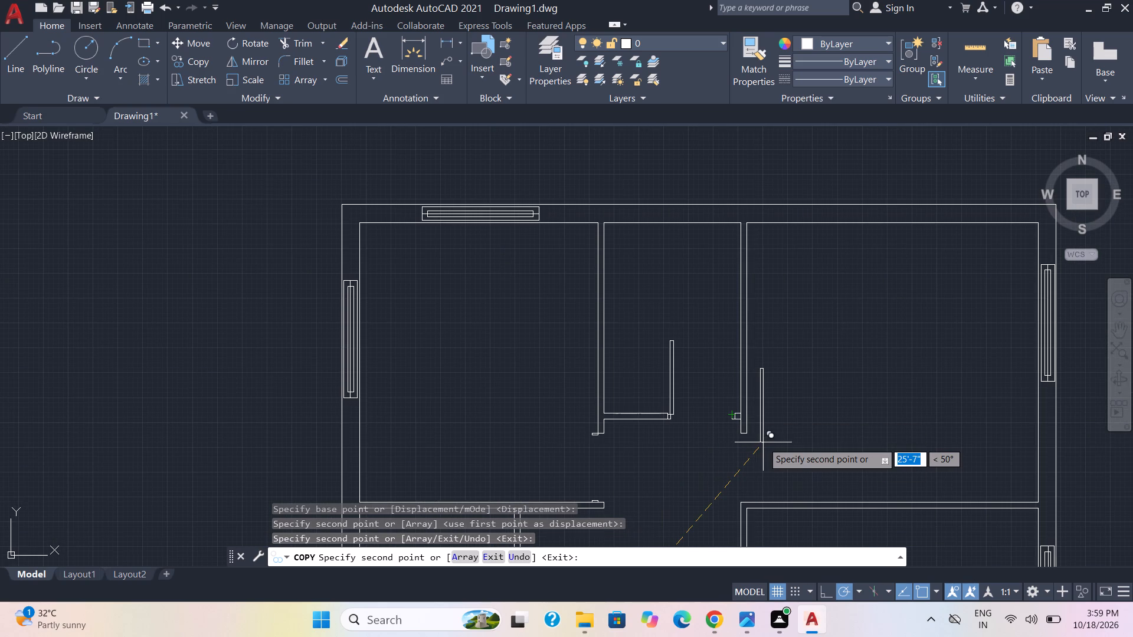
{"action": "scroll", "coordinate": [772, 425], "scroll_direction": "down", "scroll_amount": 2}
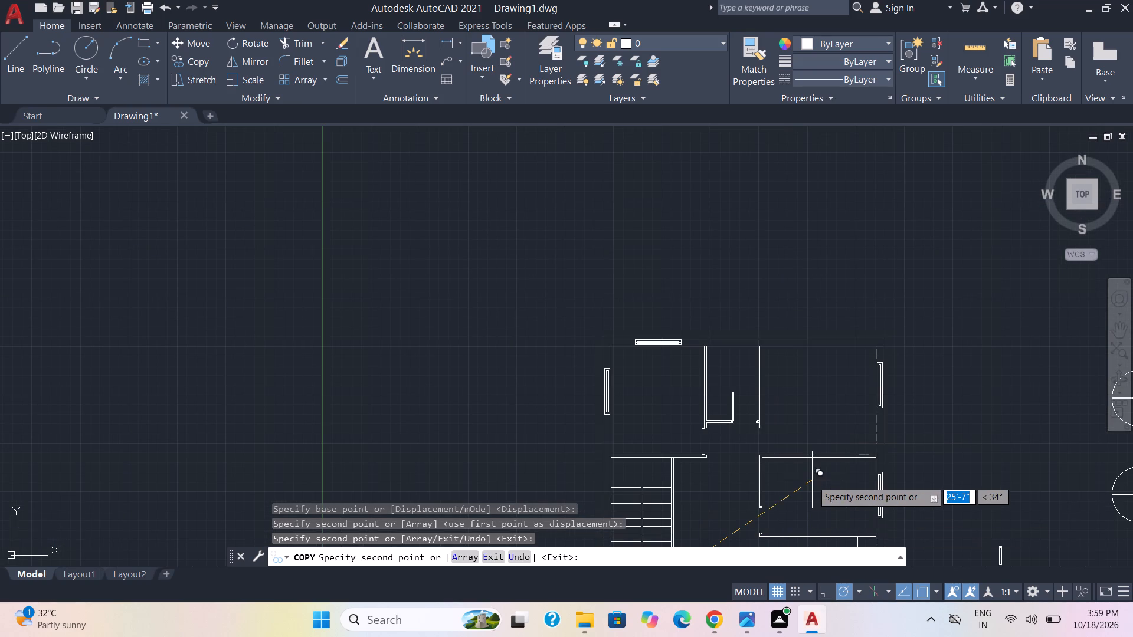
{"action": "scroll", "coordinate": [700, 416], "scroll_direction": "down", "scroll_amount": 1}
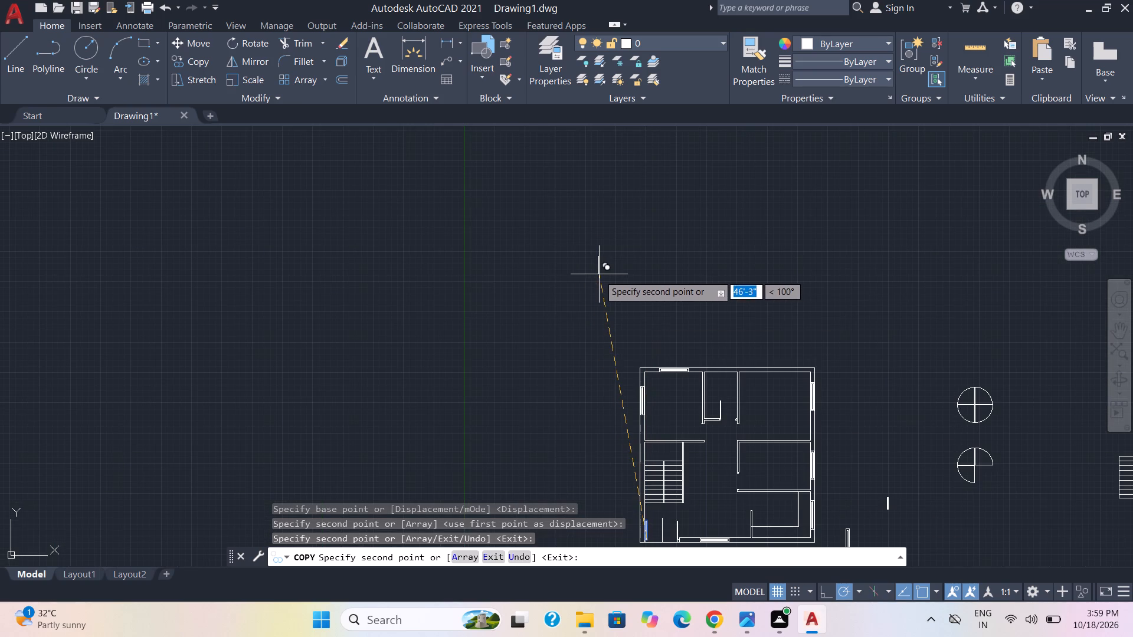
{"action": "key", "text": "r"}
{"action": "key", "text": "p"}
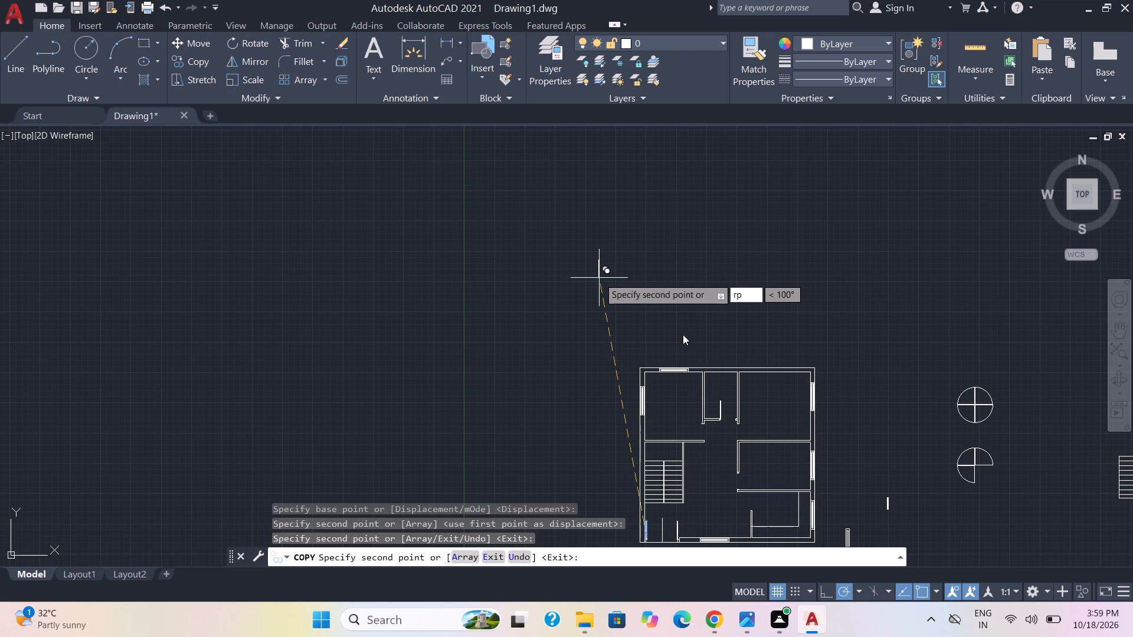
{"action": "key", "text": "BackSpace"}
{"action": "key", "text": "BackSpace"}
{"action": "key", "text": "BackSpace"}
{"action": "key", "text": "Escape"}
Copy the door leaf beside the main entrance's right jamb to the empty space just outside the left exterior wall.
{"action": "scroll", "coordinate": [768, 427], "scroll_direction": "down", "scroll_amount": 3}
{"action": "middle_click_drag", "start_coordinate": [739, 434], "coordinate": [732, 317]}
{"action": "scroll", "coordinate": [732, 317], "scroll_direction": "up", "scroll_amount": 5}
{"action": "middle_click_drag", "start_coordinate": [879, 402], "coordinate": [774, 284]}
{"action": "key", "text": "1"}
{"action": "scroll", "coordinate": [696, 397], "scroll_direction": "up", "scroll_amount": 3}
{"action": "left_click_drag", "start_coordinate": [601, 414], "coordinate": [588, 405]}
{"action": "left_click", "coordinate": [499, 395]}
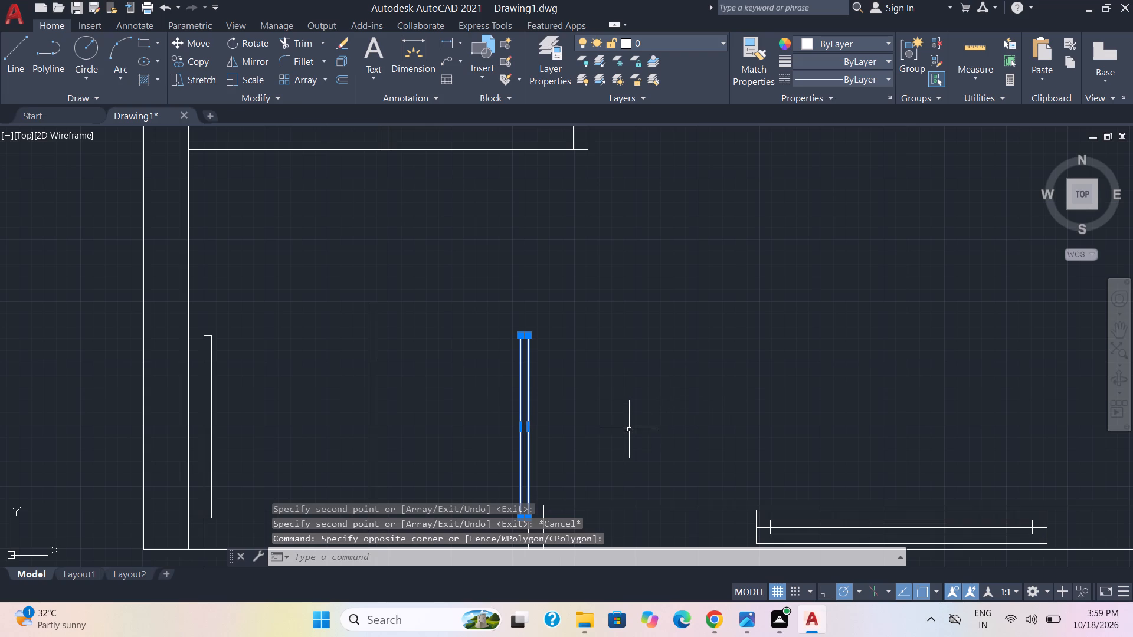
{"action": "key", "text": "c"}
{"action": "key", "text": "o"}
{"action": "key", "text": "Return"}
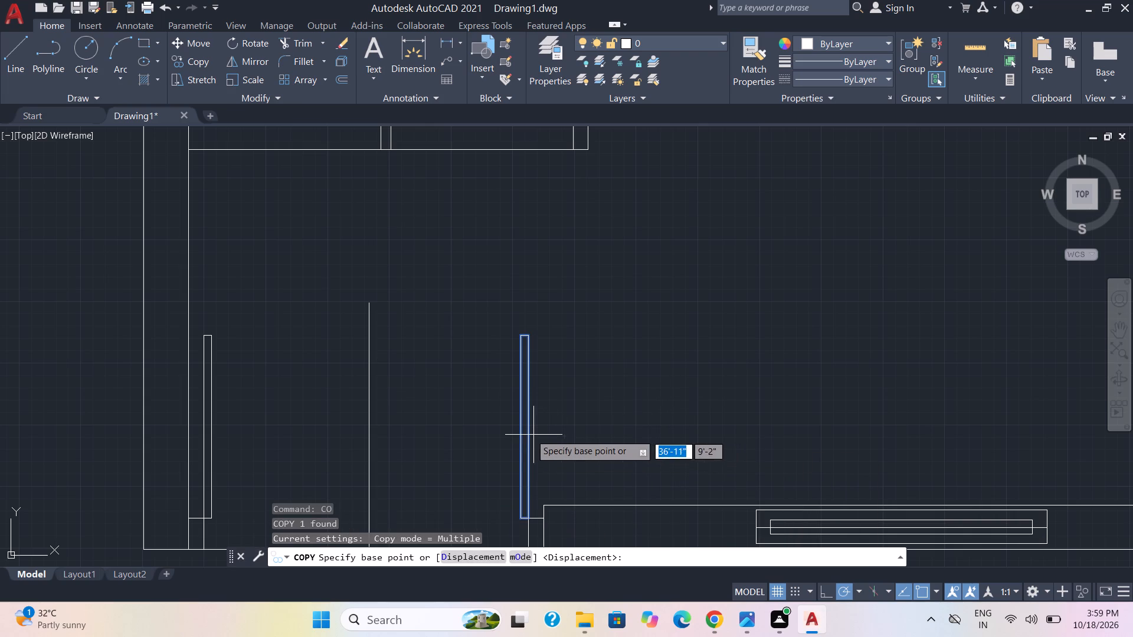
{"action": "left_click", "coordinate": [522, 434]}
{"action": "left_click", "coordinate": [47, 398]}
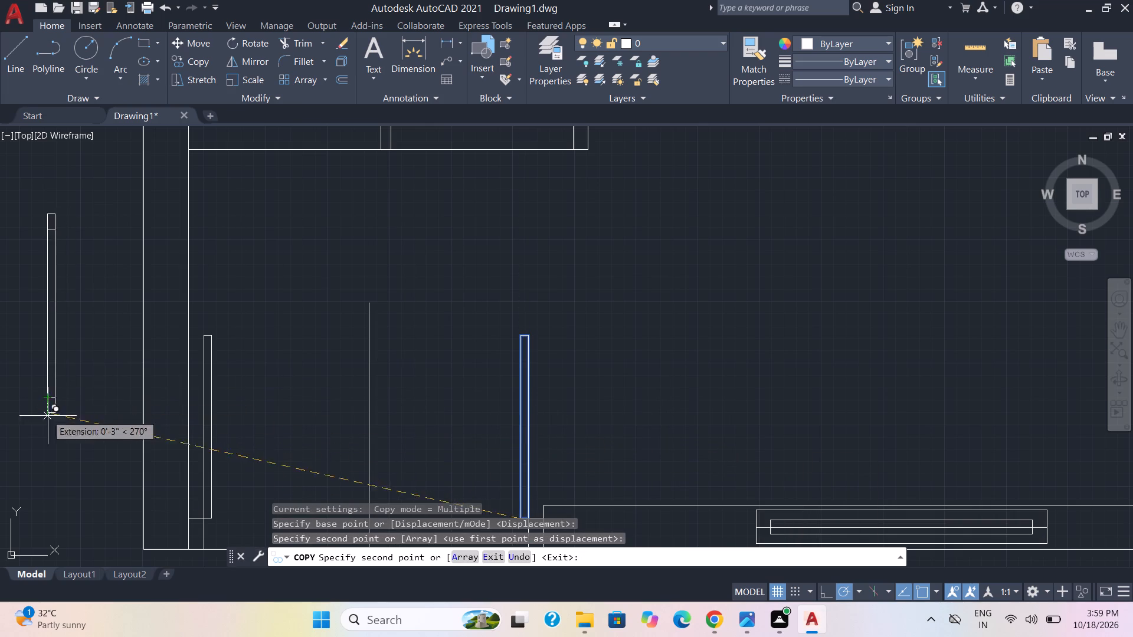
{"action": "key", "text": "Escape"}
Rotate the copied door leaf 180° about a point just below the entrance, bringing it beneath the plan.
{"action": "scroll", "coordinate": [79, 436], "scroll_direction": "up", "scroll_amount": 2}
{"action": "left_click_drag", "start_coordinate": [86, 434], "coordinate": [113, 396]}
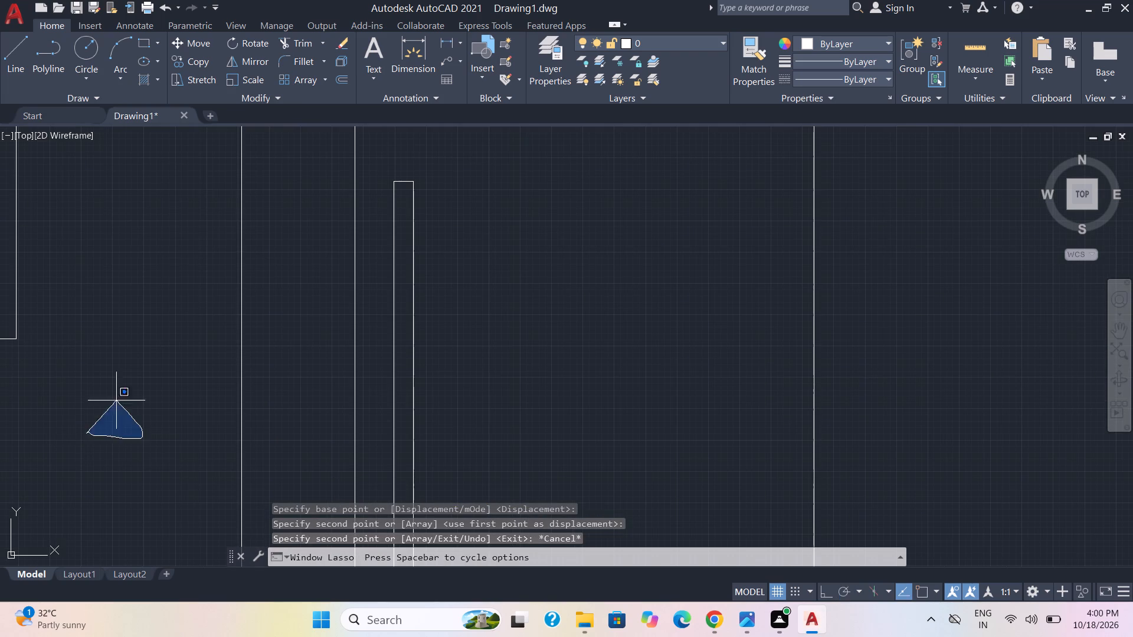
{"action": "left_click_drag", "start_coordinate": [113, 396], "coordinate": [10, 292]}
{"action": "scroll", "coordinate": [0, 280], "scroll_direction": "down", "scroll_amount": 4}
{"action": "middle_click_drag", "start_coordinate": [47, 299], "coordinate": [246, 329]}
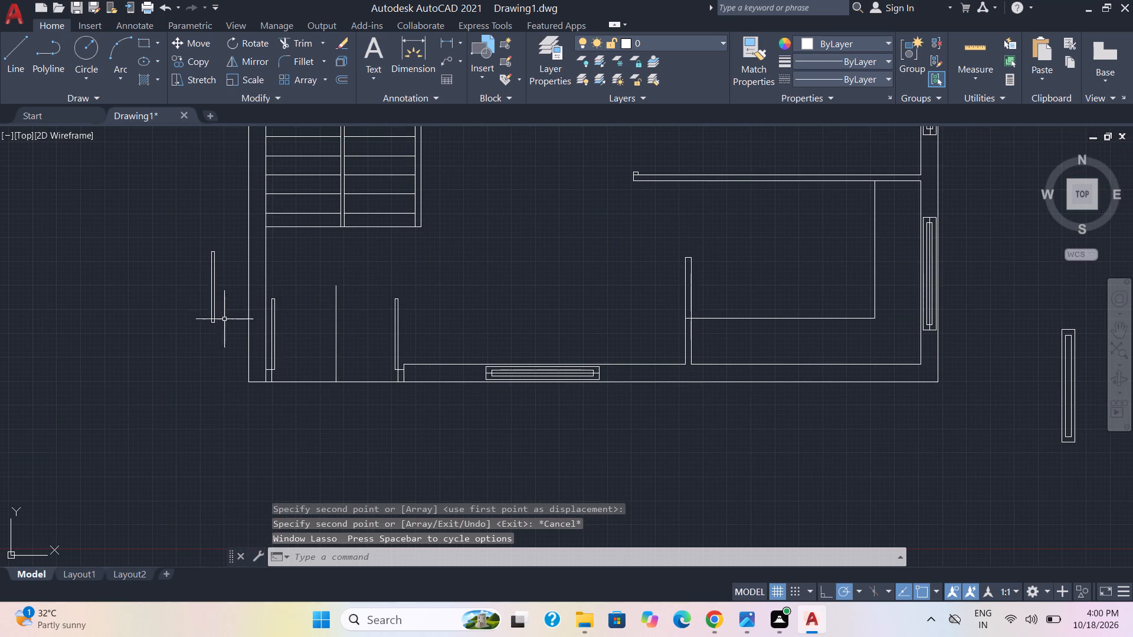
{"action": "left_click", "coordinate": [222, 316]}
{"action": "left_click", "coordinate": [168, 298]}
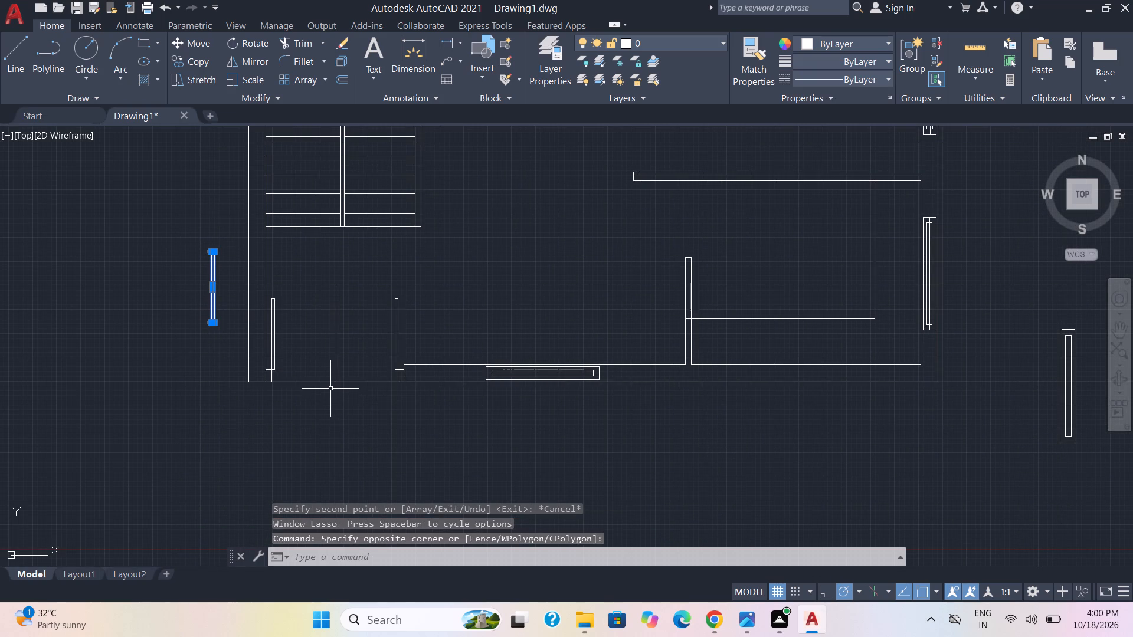
{"action": "key", "text": "r"}
{"action": "key", "text": "o"}
{"action": "left_click_drag", "start_coordinate": [318, 390], "coordinate": [319, 407]}
{"action": "right_click_drag", "start_coordinate": [318, 390], "coordinate": [322, 408]}
{"action": "key", "text": "Return"}
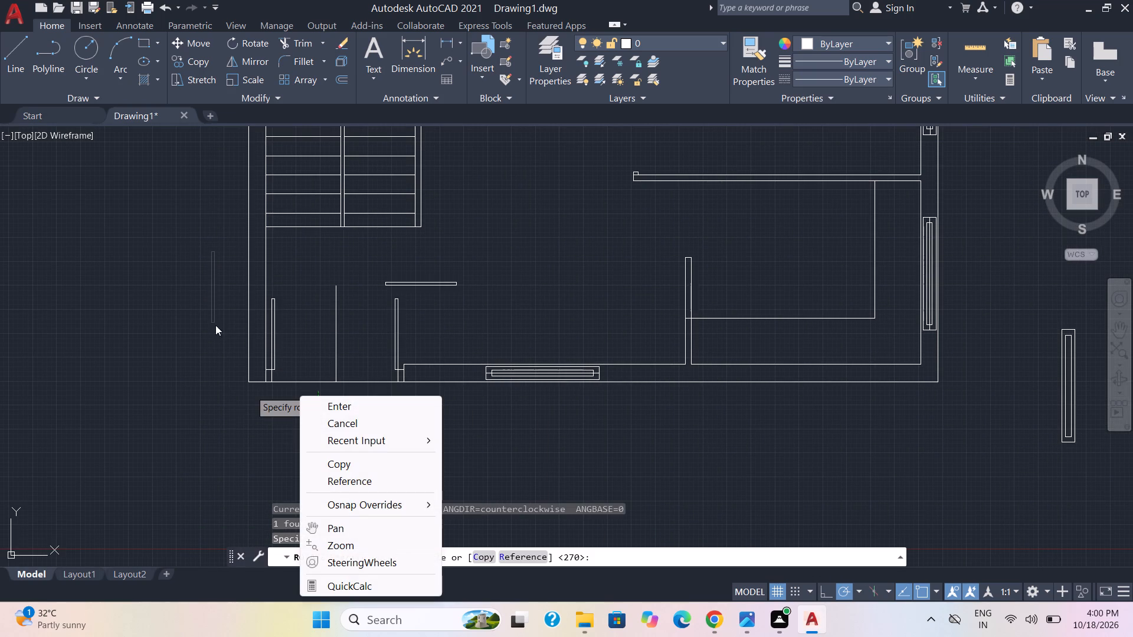
{"action": "left_click", "coordinate": [438, 325]}
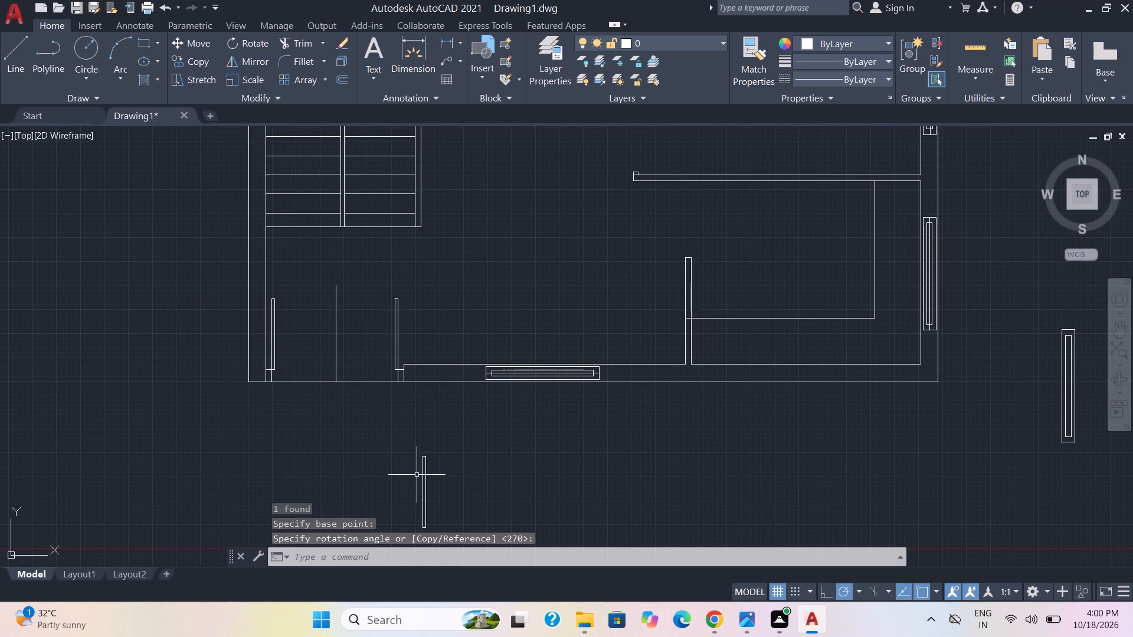
Rotate the loose door leaf below the plan 90° about its upper end so it lies horizontally.
{"action": "left_click_drag", "start_coordinate": [442, 482], "coordinate": [430, 474]}
{"action": "left_click", "coordinate": [380, 465]}
{"action": "key", "text": "r"}
{"action": "key", "text": "o"}
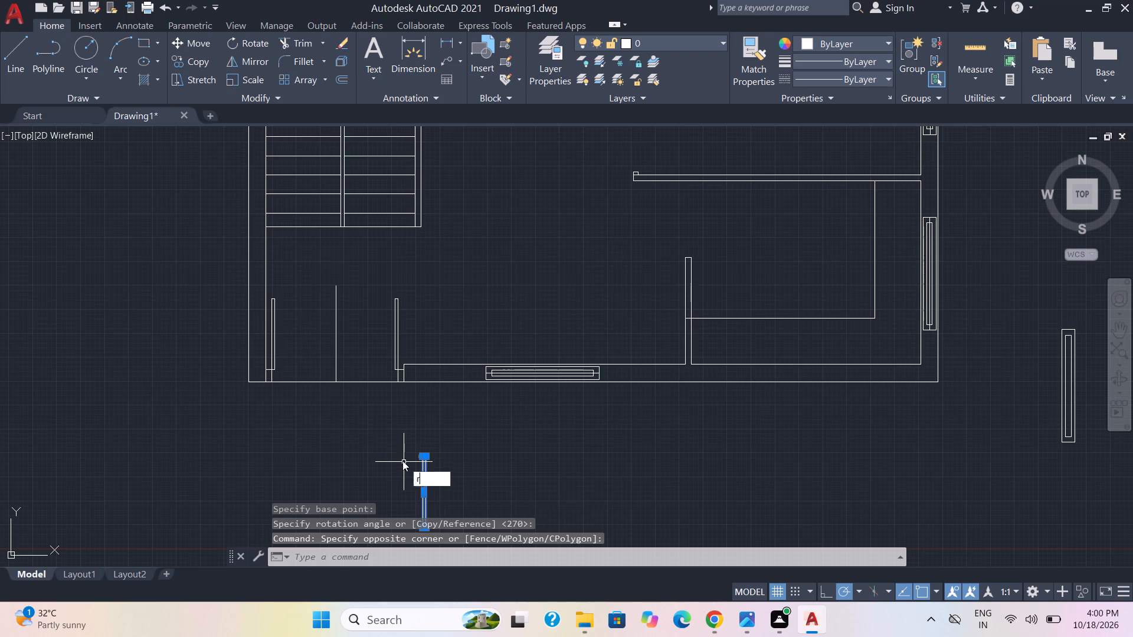
{"action": "key", "text": "Return"}
{"action": "scroll", "coordinate": [424, 458], "scroll_direction": "up", "scroll_amount": 1}
{"action": "left_click", "coordinate": [424, 458]}
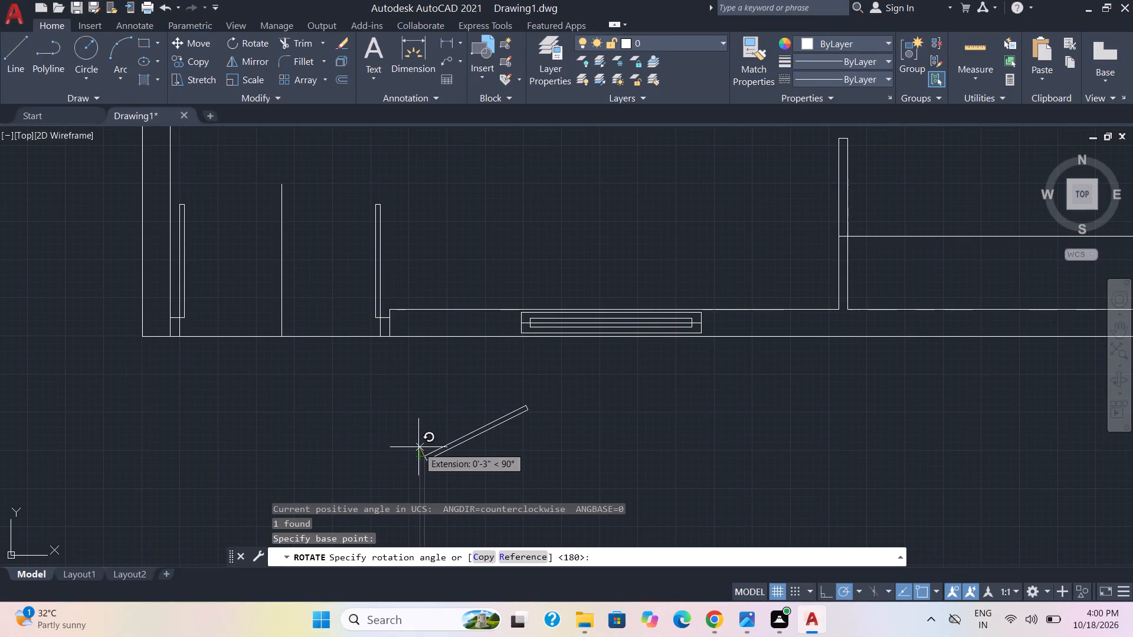
{"action": "scroll", "coordinate": [424, 451], "scroll_direction": "up", "scroll_amount": 2}
{"action": "left_click", "coordinate": [424, 451]}
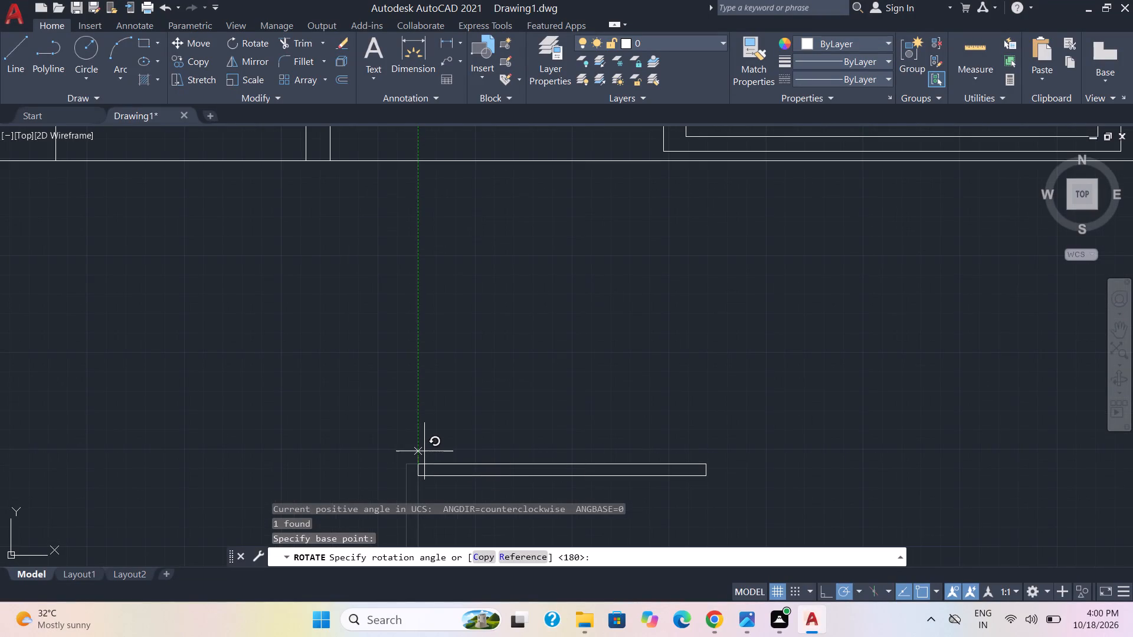
Copy the horizontal door leaf from its right end onto the small jamb at the lower wall of the middle right-hand room.
{"action": "scroll", "coordinate": [570, 472], "scroll_direction": "down", "scroll_amount": 4}
{"action": "left_click_drag", "start_coordinate": [615, 490], "coordinate": [598, 477]}
{"action": "left_click", "coordinate": [567, 468]}
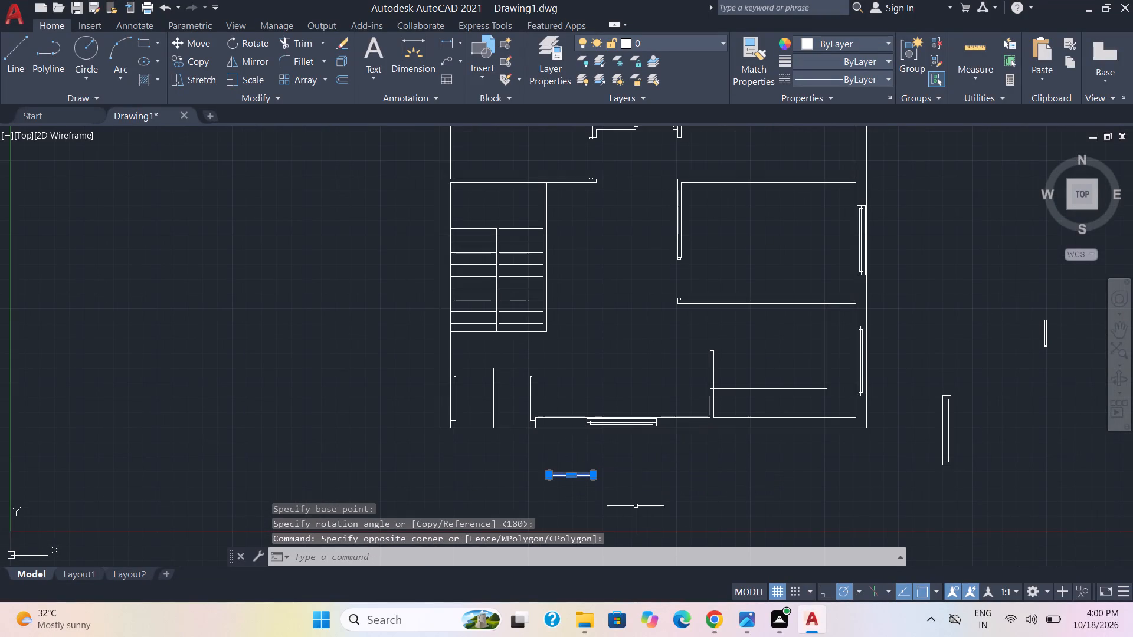
{"action": "key", "text": "c"}
{"action": "key", "text": "o"}
{"action": "key", "text": "Return"}
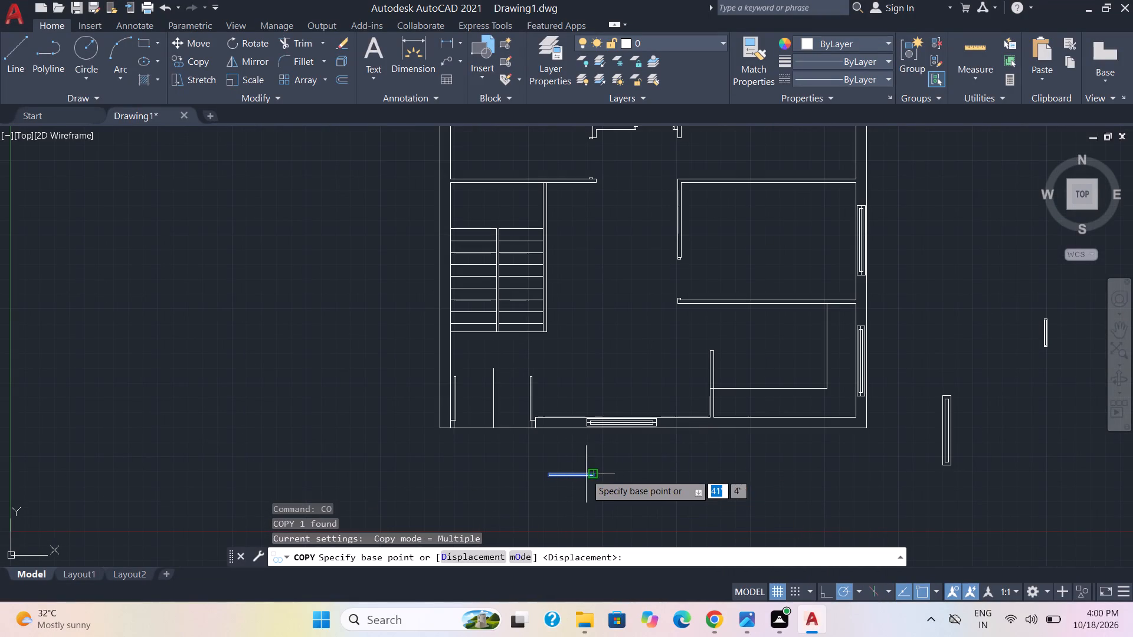
{"action": "left_click", "coordinate": [594, 478]}
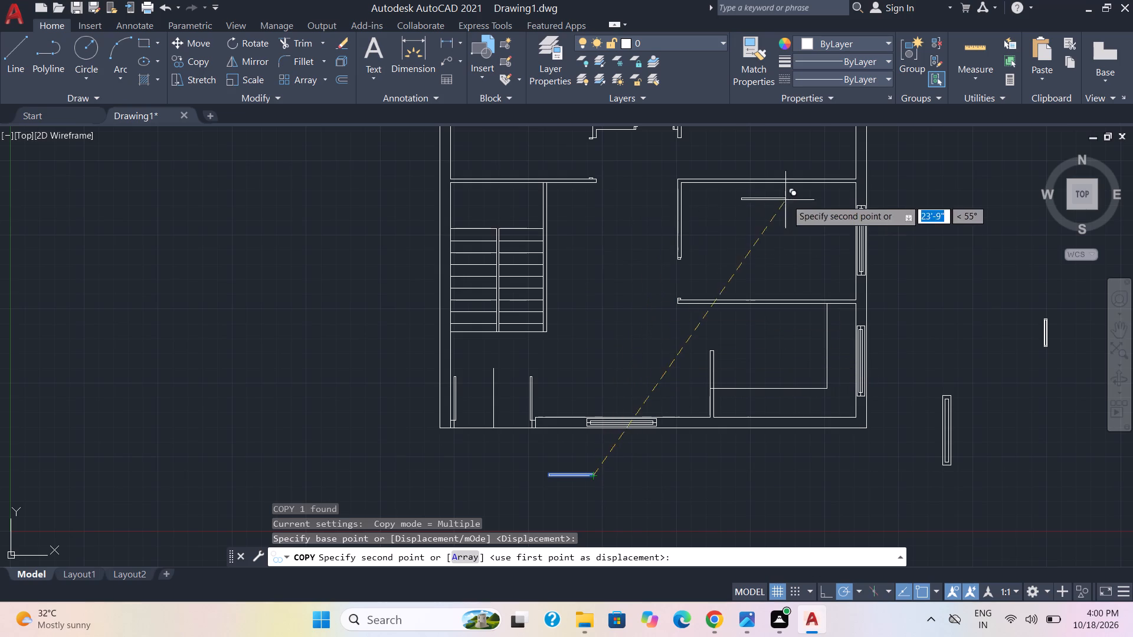
{"action": "scroll", "coordinate": [744, 336], "scroll_direction": "up", "scroll_amount": 3}
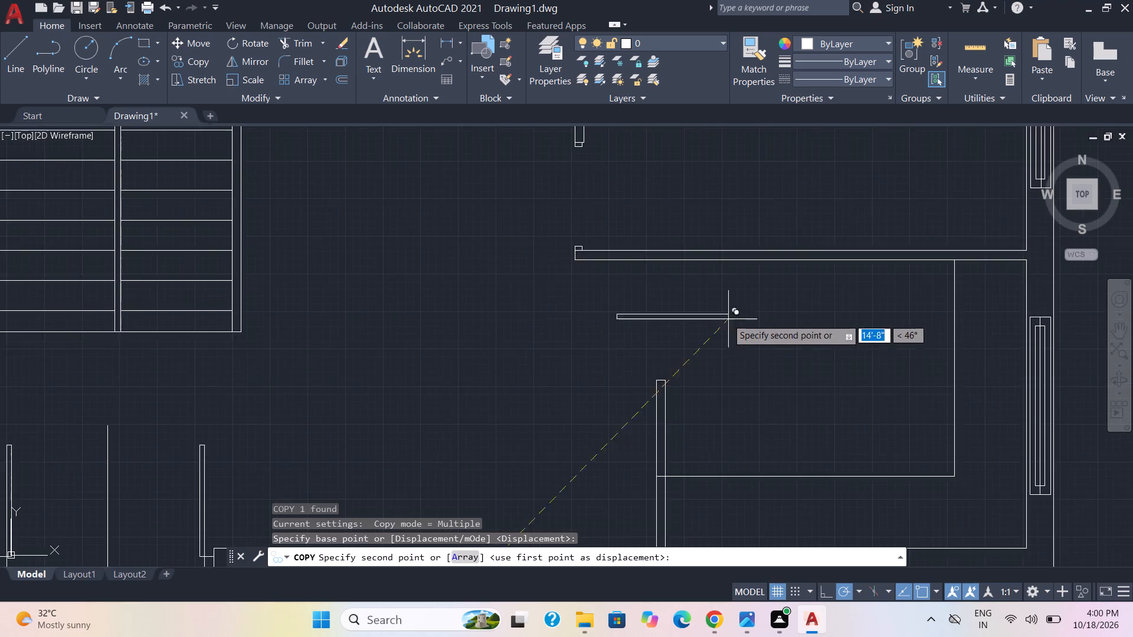
{"action": "scroll", "coordinate": [677, 205], "scroll_direction": "up", "scroll_amount": 2}
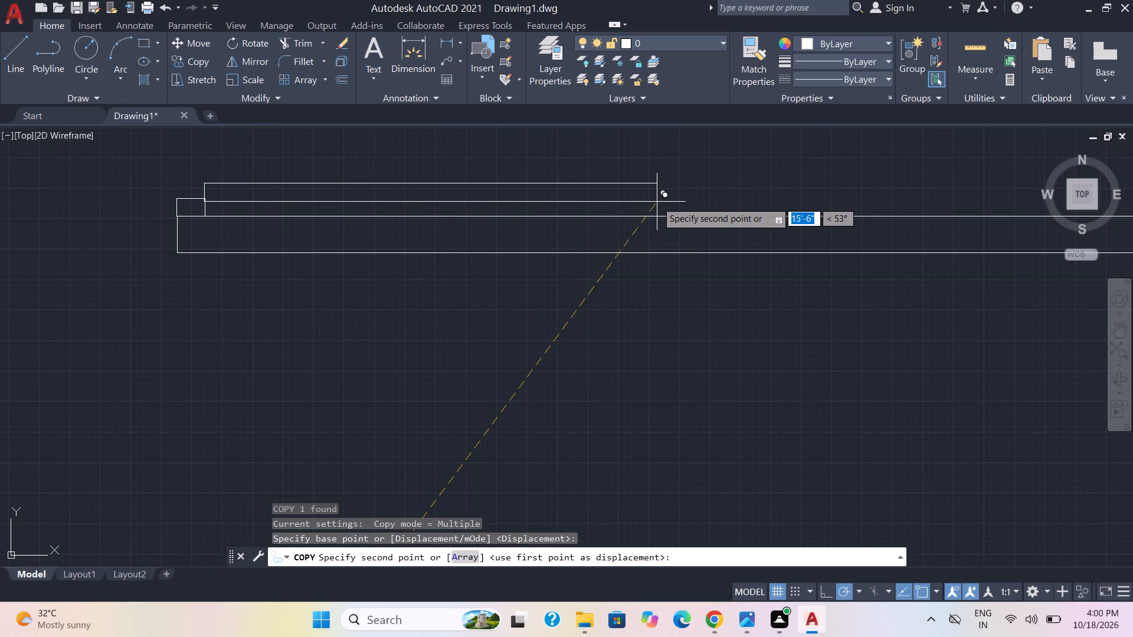
{"action": "left_click", "coordinate": [657, 202]}
Place another copy of the horizontal leaf against the small jamb on the wall above the staircase.
{"action": "scroll", "coordinate": [777, 273], "scroll_direction": "down", "scroll_amount": 3}
{"action": "middle_click_drag", "start_coordinate": [493, 235], "coordinate": [608, 436]}
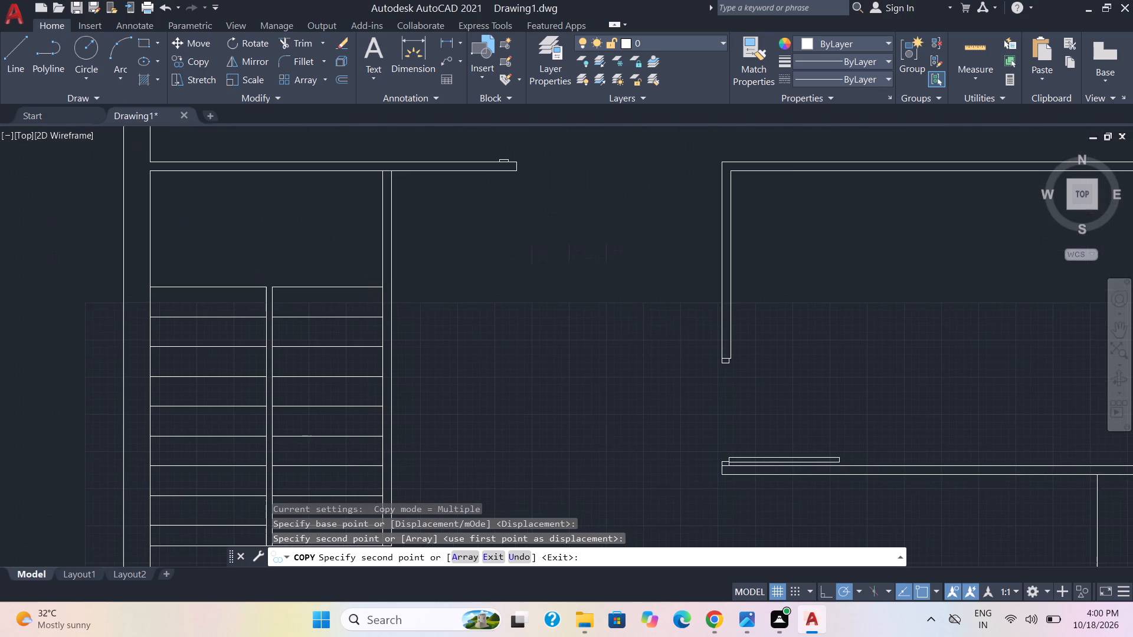
{"action": "middle_click_drag", "start_coordinate": [586, 149], "coordinate": [575, 265]}
{"action": "key", "text": "End"}
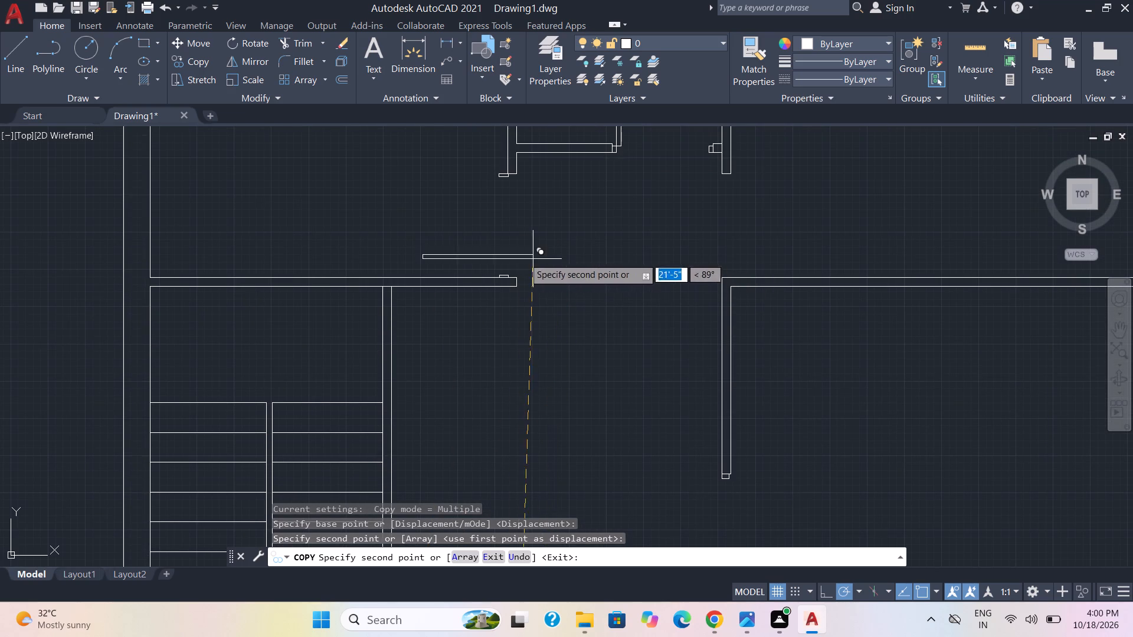
{"action": "scroll", "coordinate": [503, 261], "scroll_direction": "up", "scroll_amount": 4}
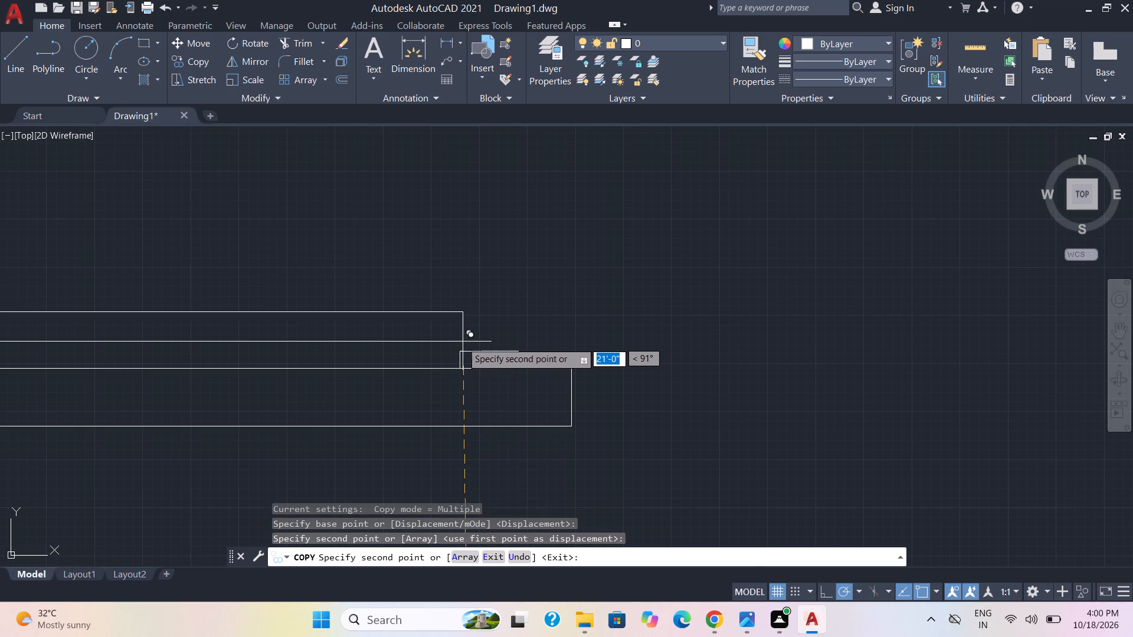
{"action": "left_click", "coordinate": [461, 347]}
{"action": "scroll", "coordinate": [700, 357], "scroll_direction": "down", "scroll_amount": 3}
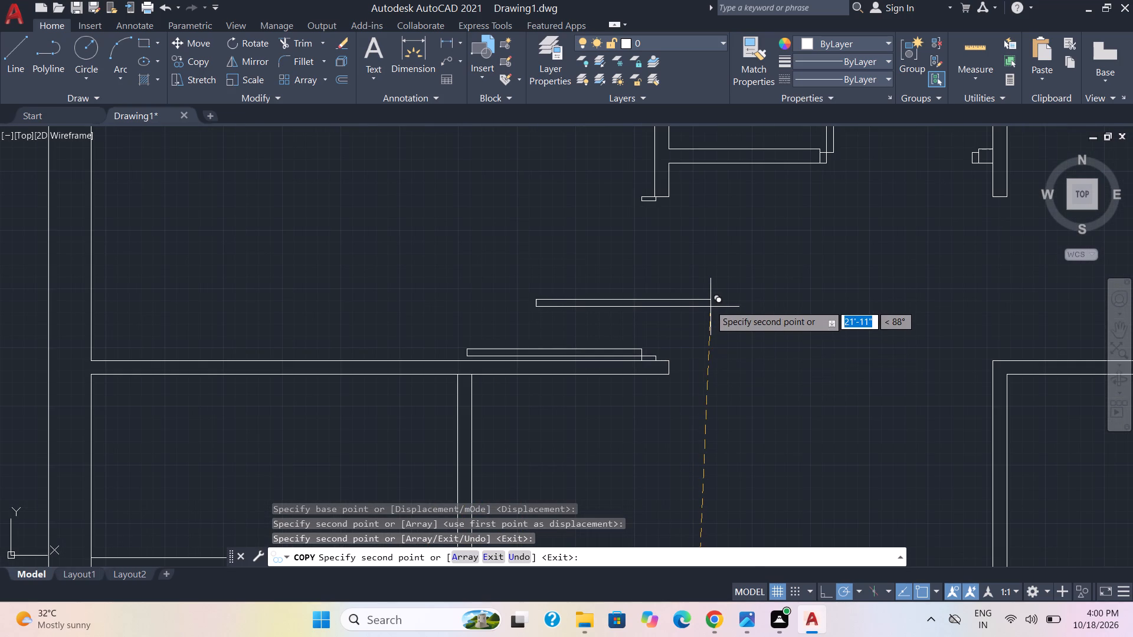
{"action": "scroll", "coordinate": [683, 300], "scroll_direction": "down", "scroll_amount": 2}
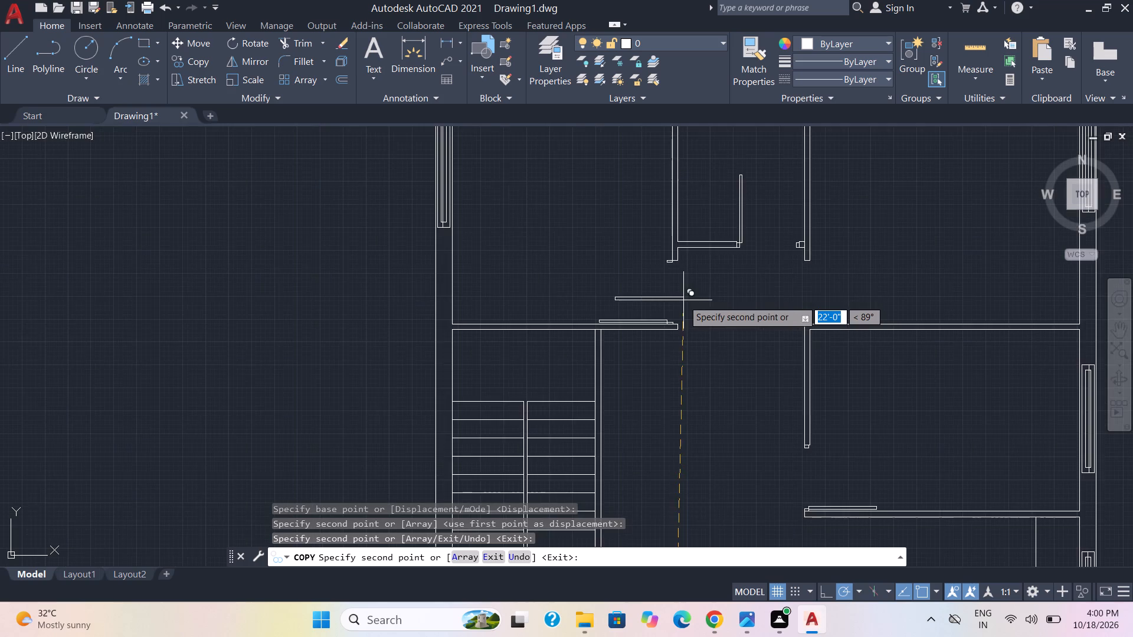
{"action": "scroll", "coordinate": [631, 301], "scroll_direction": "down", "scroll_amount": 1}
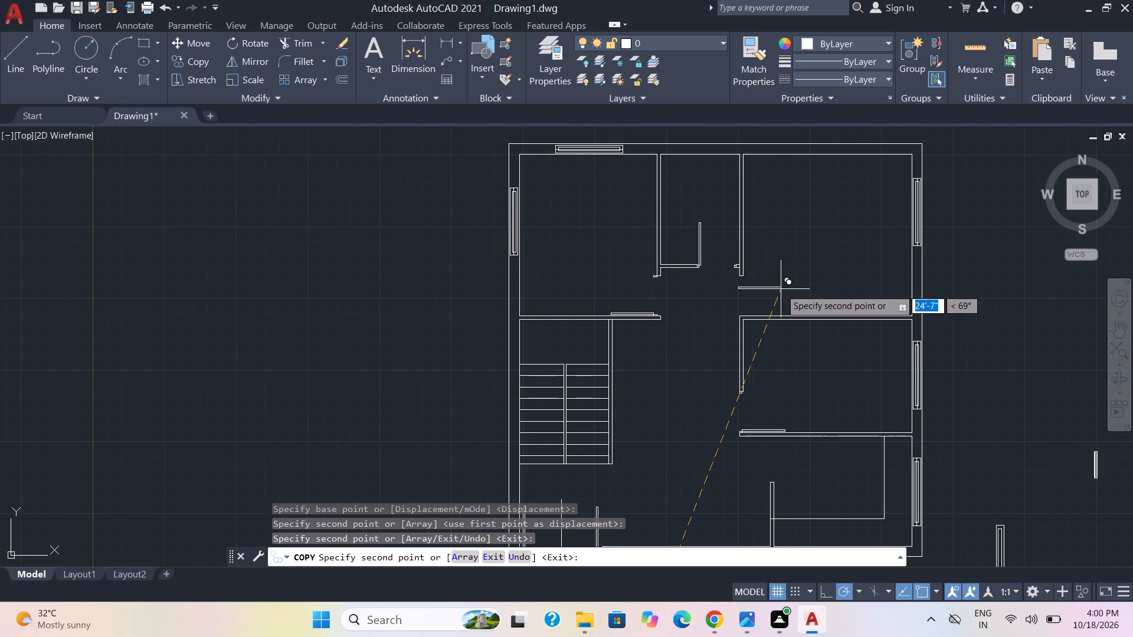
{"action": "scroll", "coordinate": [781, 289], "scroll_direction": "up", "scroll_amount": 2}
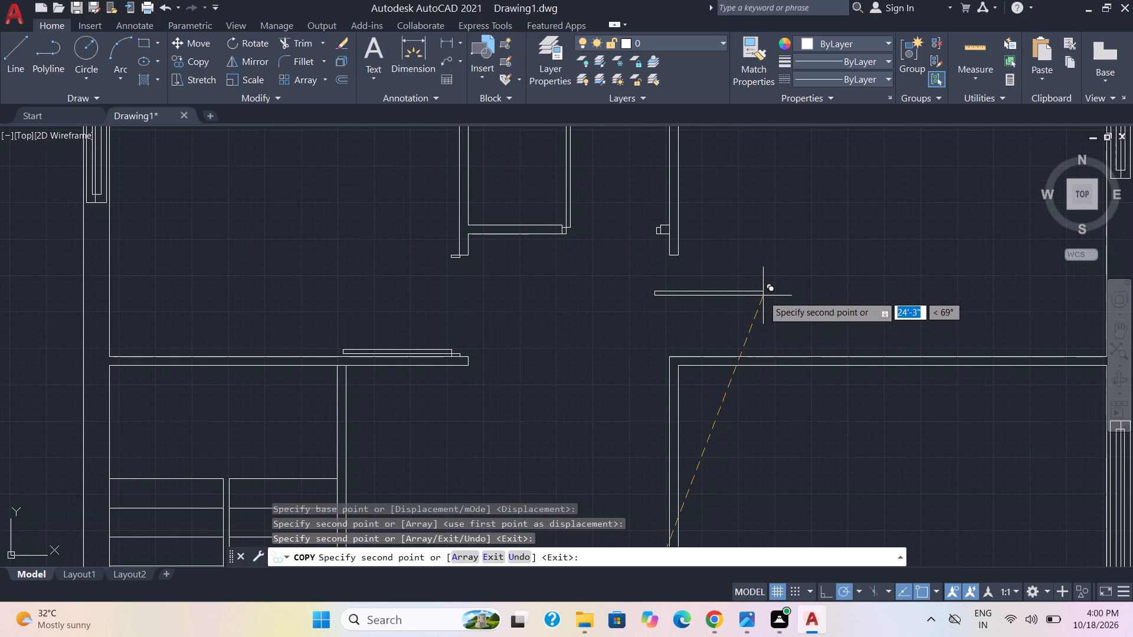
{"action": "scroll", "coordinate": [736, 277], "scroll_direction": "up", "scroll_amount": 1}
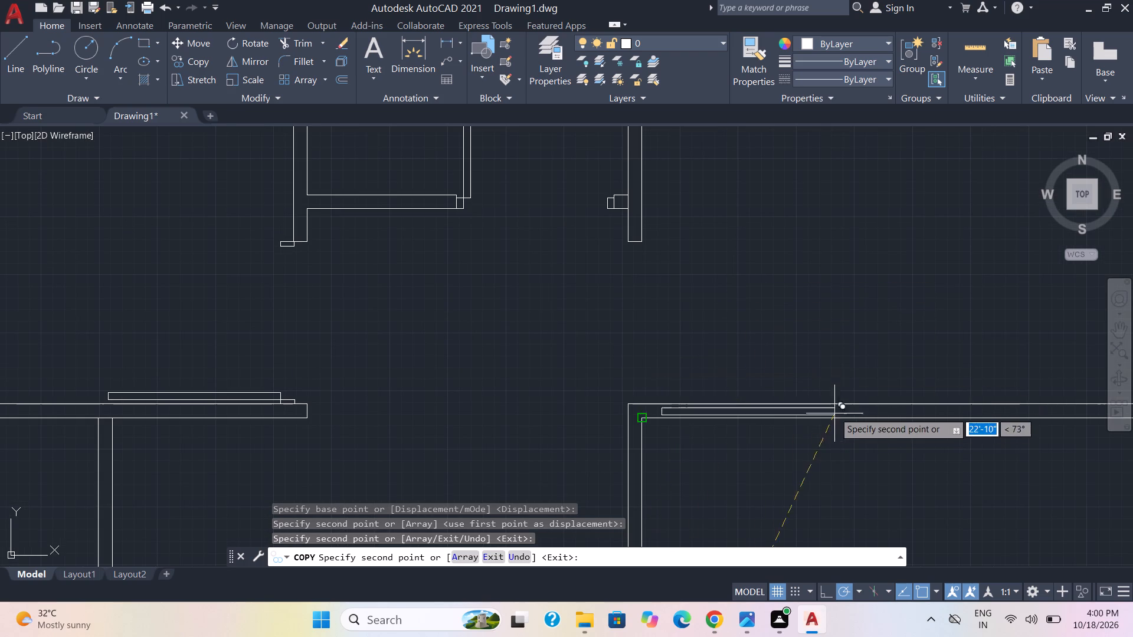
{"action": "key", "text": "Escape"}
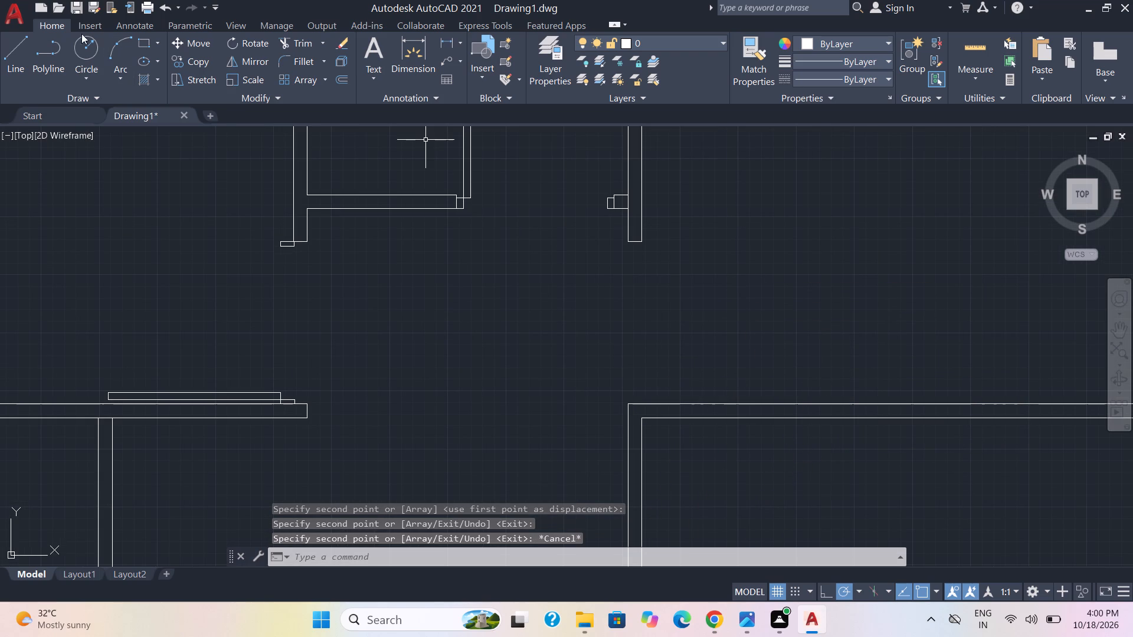
Copy the small jamb at the right end of the short horizontal wall to the upper-left wall corner of the lower right-hand room.
{"action": "left_click", "coordinate": [476, 218]}
{"action": "left_click", "coordinate": [460, 203]}
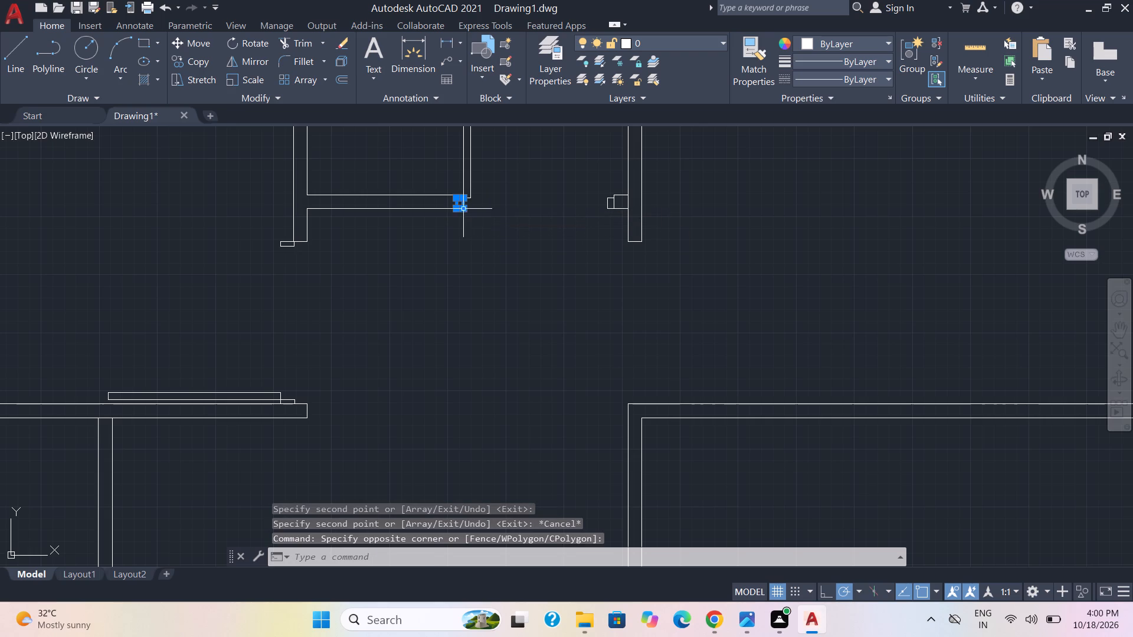
{"action": "key", "text": "c"}
{"action": "key", "text": "o"}
{"action": "key", "text": "Return"}
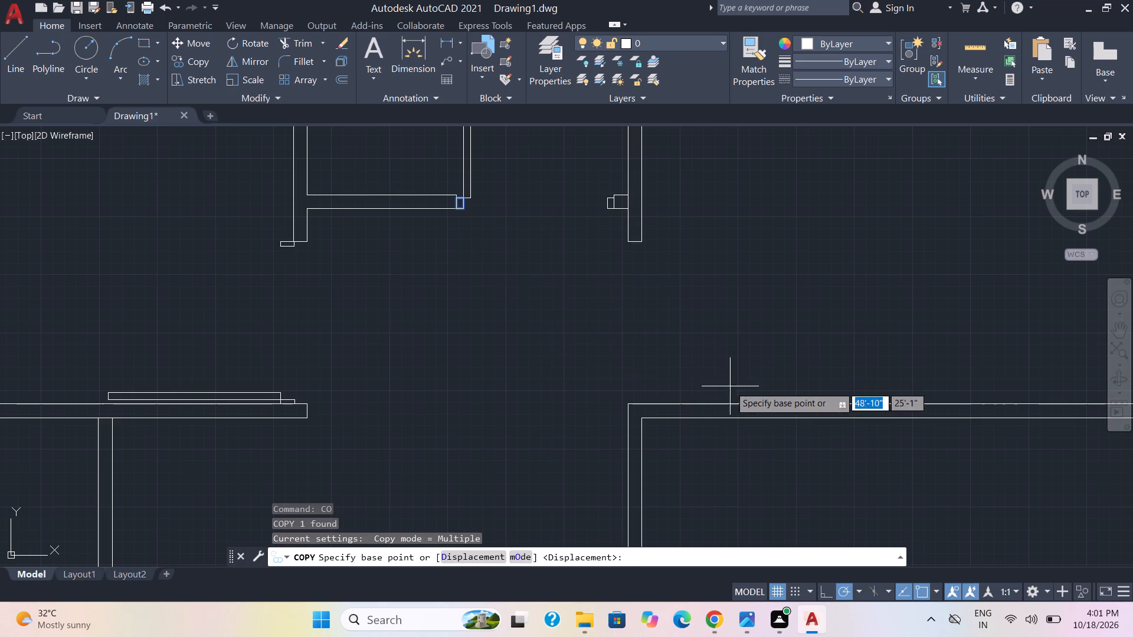
{"action": "left_click", "coordinate": [466, 203]}
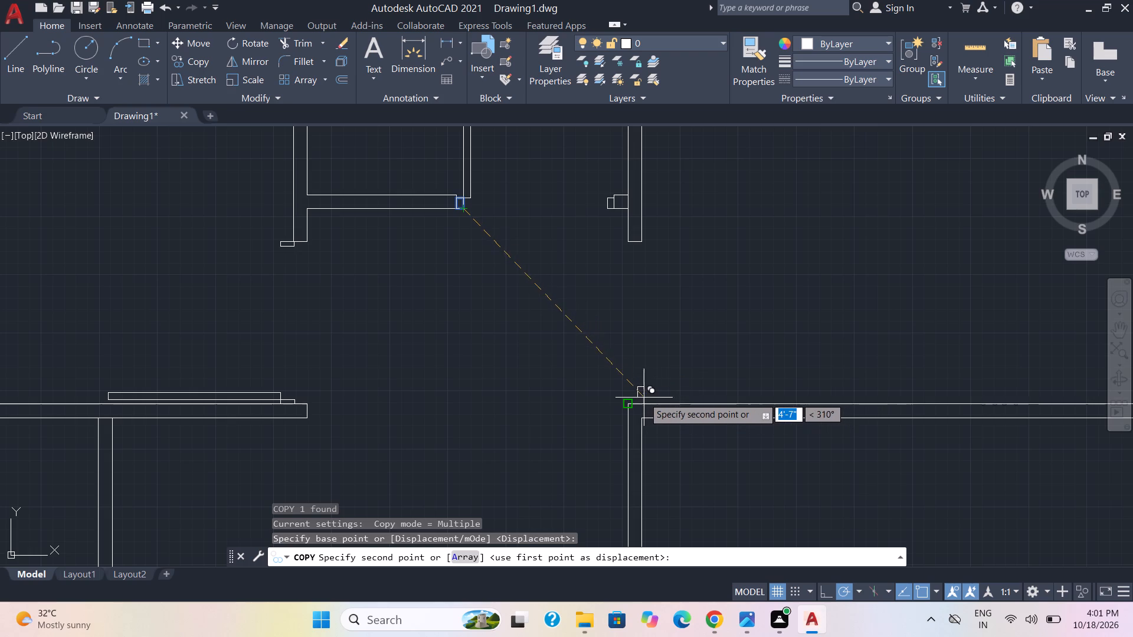
{"action": "scroll", "coordinate": [644, 398], "scroll_direction": "up", "scroll_amount": 1}
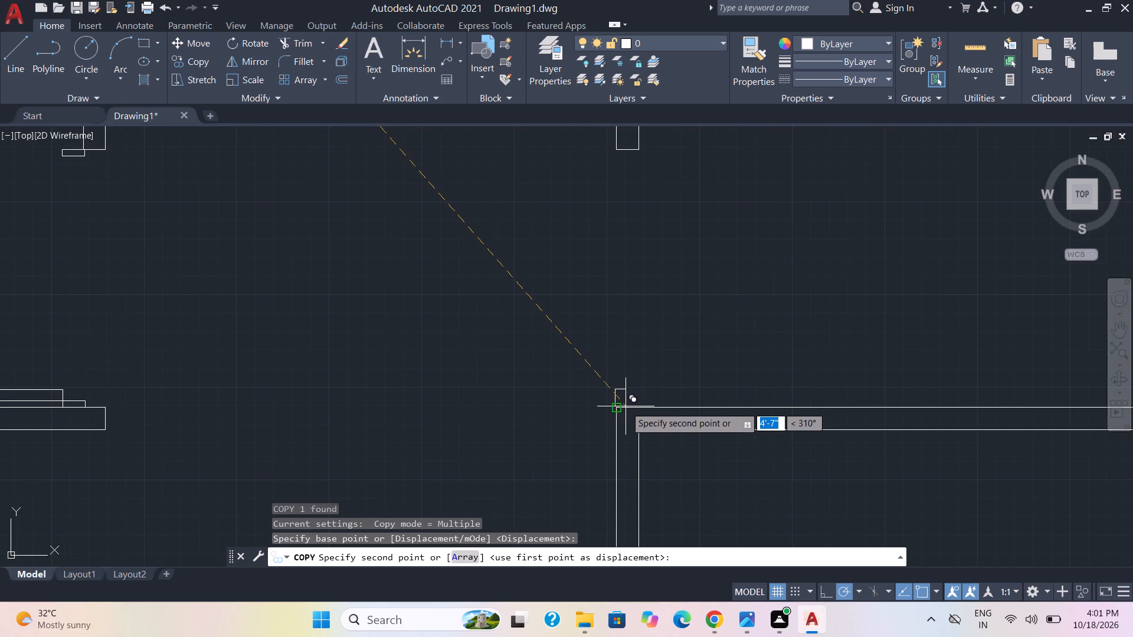
{"action": "scroll", "coordinate": [626, 406], "scroll_direction": "up", "scroll_amount": 2}
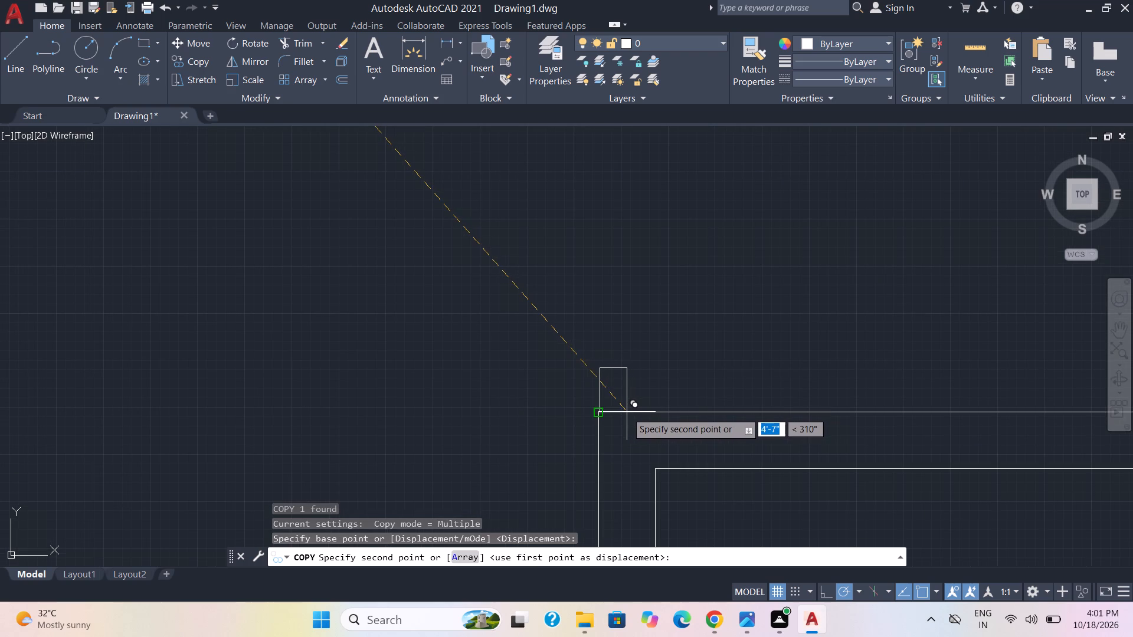
{"action": "left_click", "coordinate": [627, 412]}
{"action": "key", "text": "Escape"}
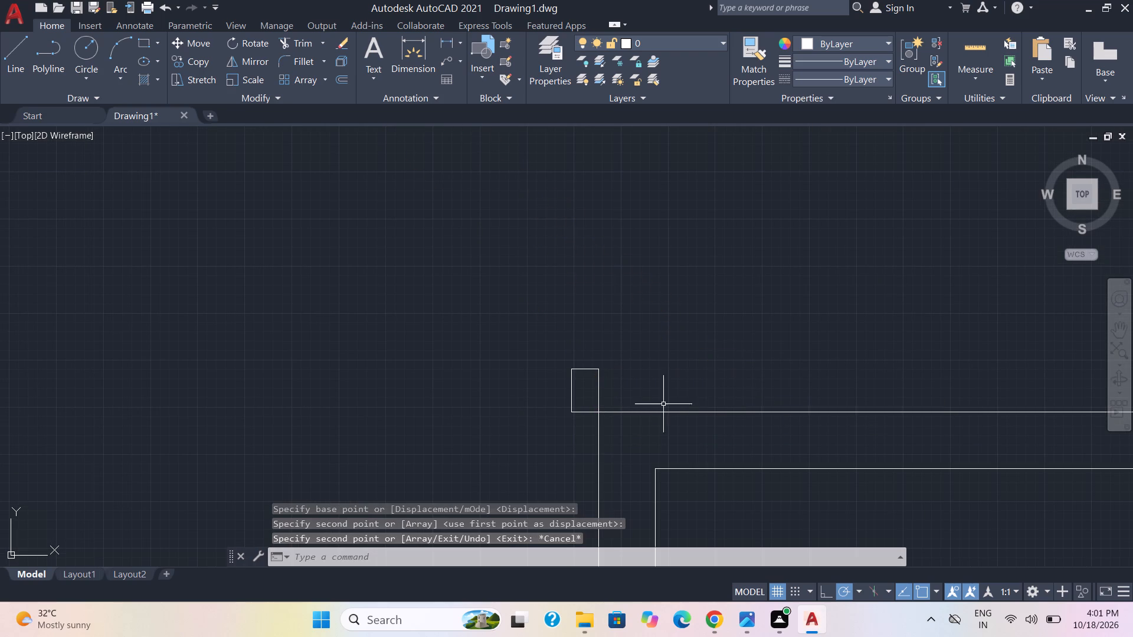
Rotate the copied jamb 270° about its upper-right corner so it lies horizontally.
{"action": "left_click_drag", "start_coordinate": [628, 396], "coordinate": [602, 395]}
{"action": "left_click", "coordinate": [566, 390]}
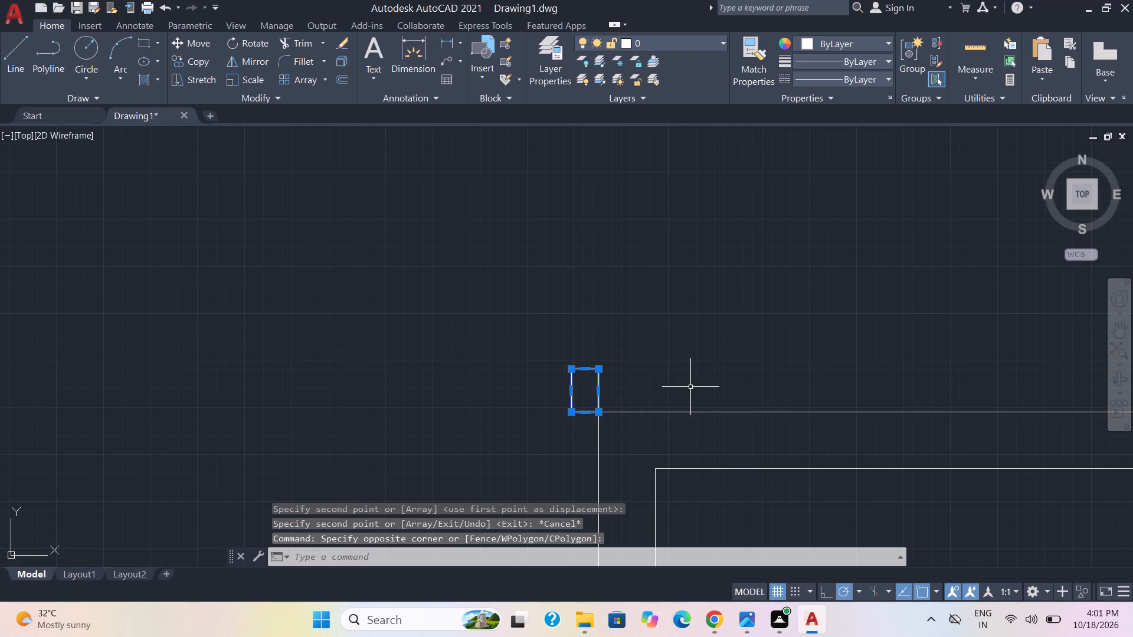
{"action": "type", "text": "ro"}
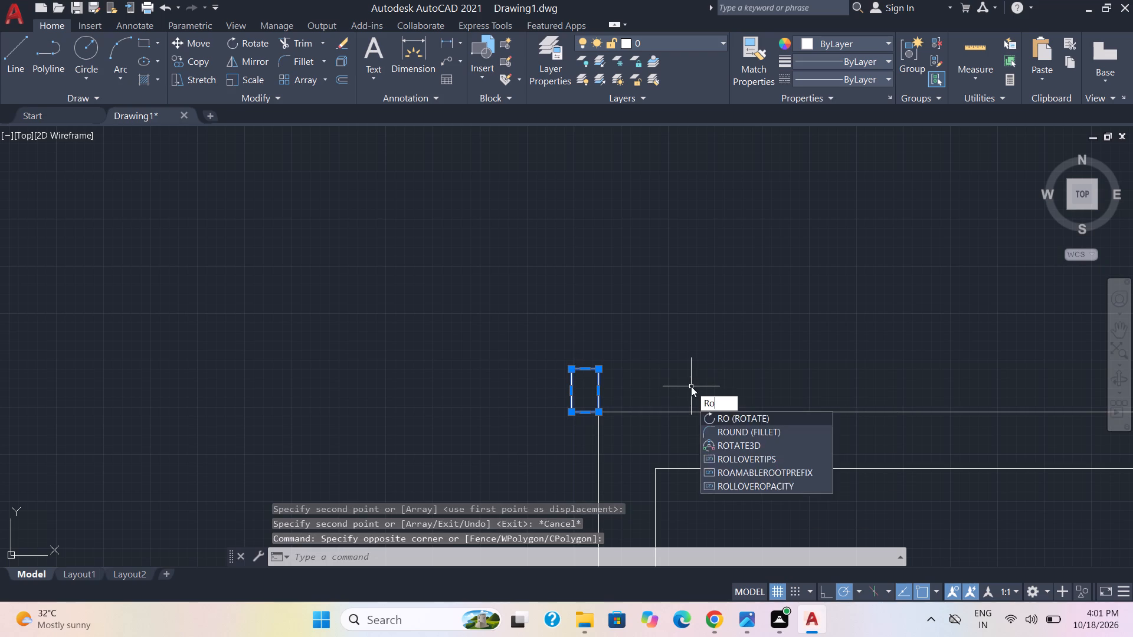
{"action": "key", "text": "Return"}
{"action": "left_click", "coordinate": [598, 375]}
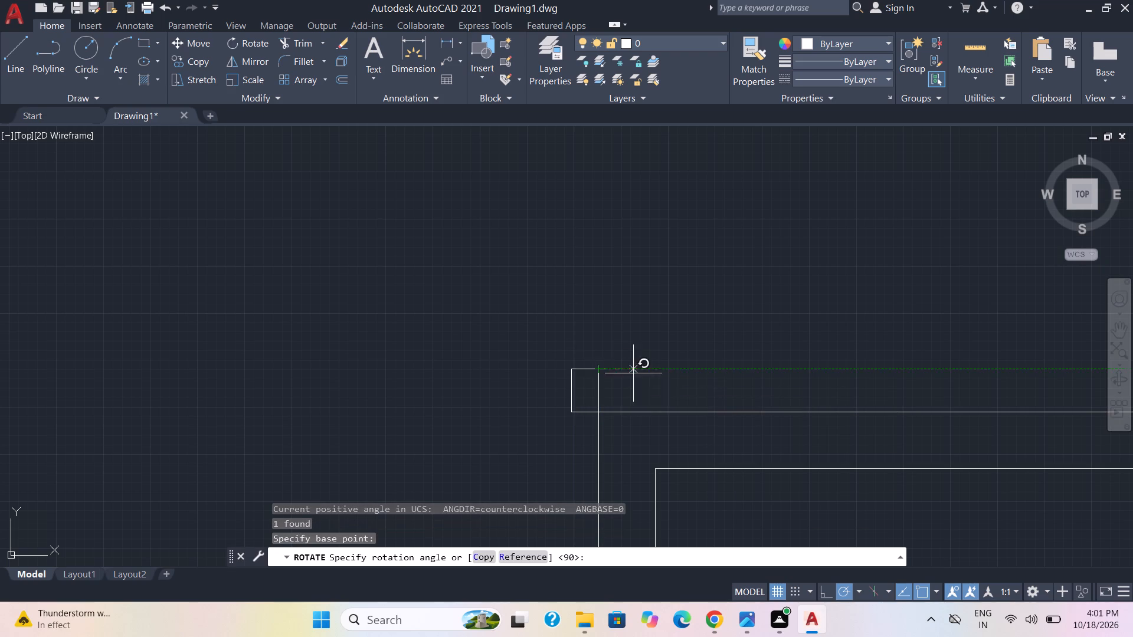
{"action": "left_click", "coordinate": [594, 475]}
Move the horizontal jamb straight down by its lower-right corner so that corner meets the wall's upper-left corner.
{"action": "key", "text": "m"}
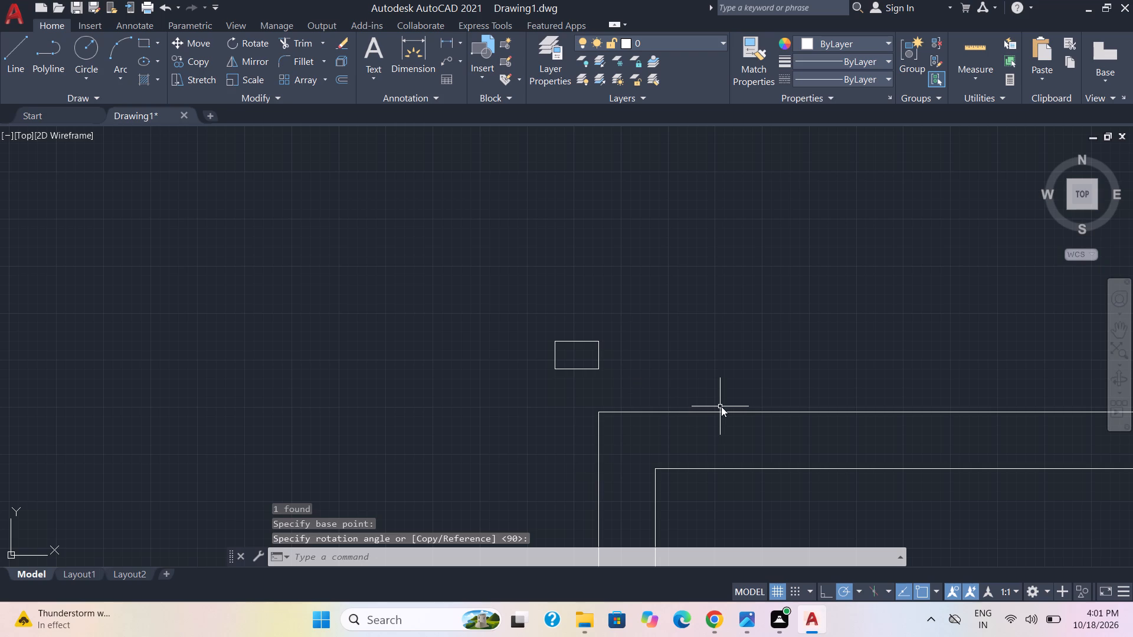
{"action": "left_click", "coordinate": [656, 370]}
{"action": "left_click", "coordinate": [539, 327]}
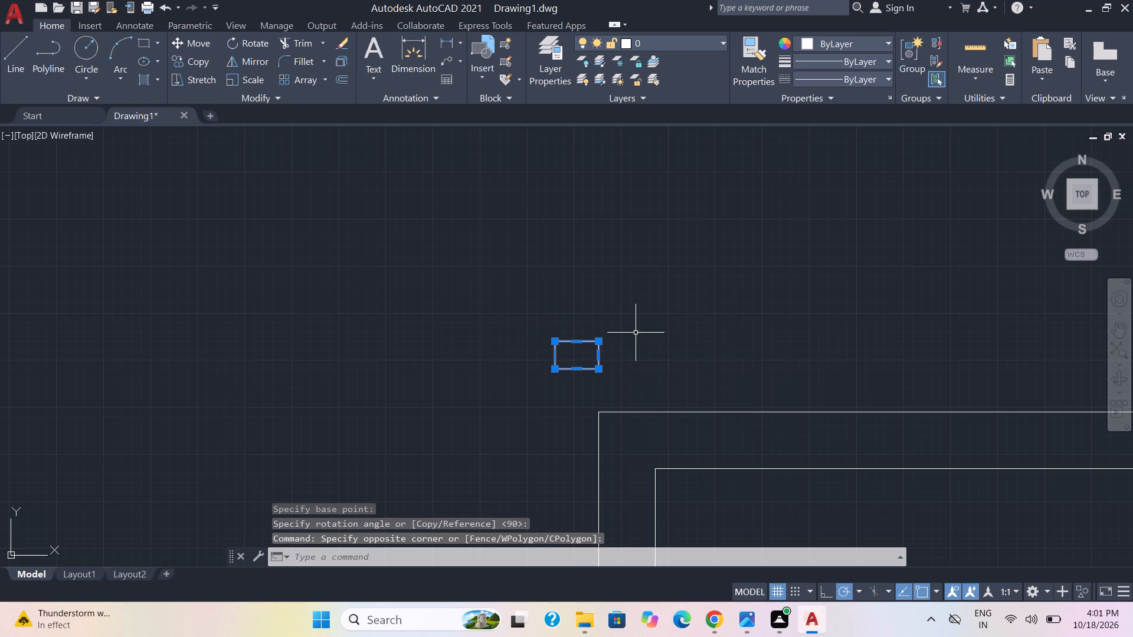
{"action": "key", "text": "n"}
{"action": "key", "text": "BackSpace"}
{"action": "key", "text": "m"}
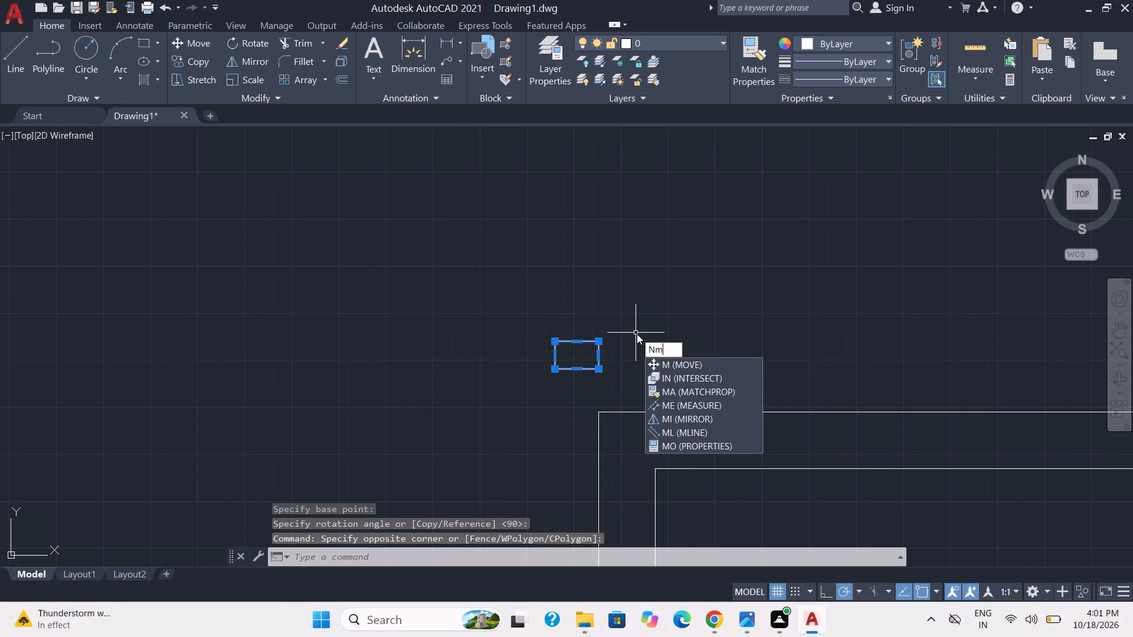
{"action": "key", "text": "BackSpace"}
{"action": "key", "text": "BackSpace"}
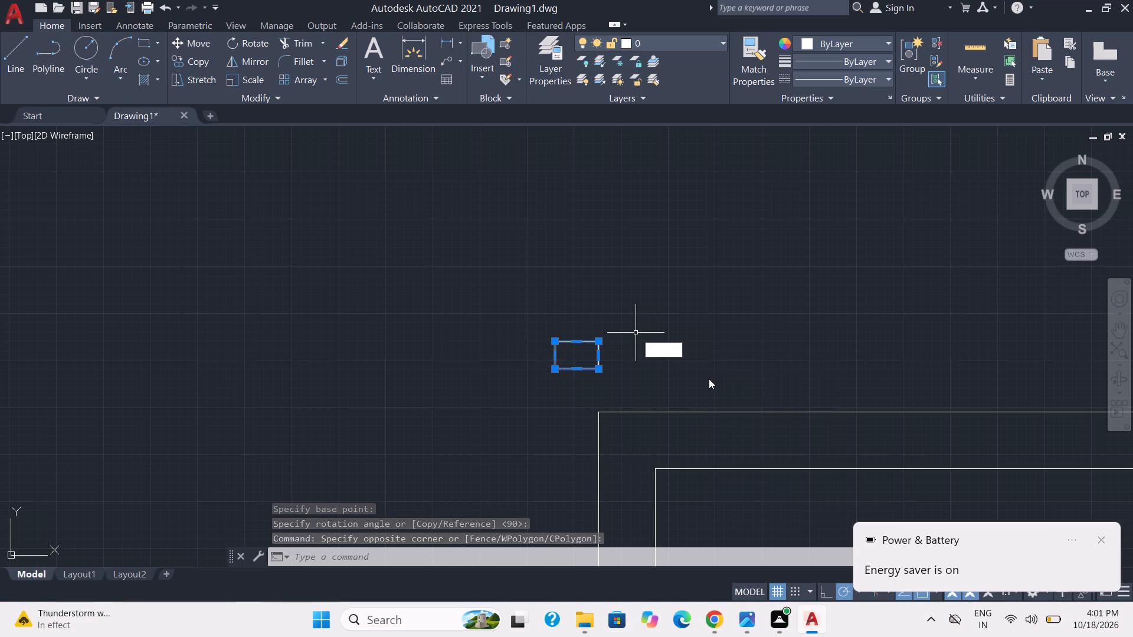
{"action": "key", "text": "m"}
{"action": "key", "text": "apostrophe"}
{"action": "key", "text": "BackSpace"}
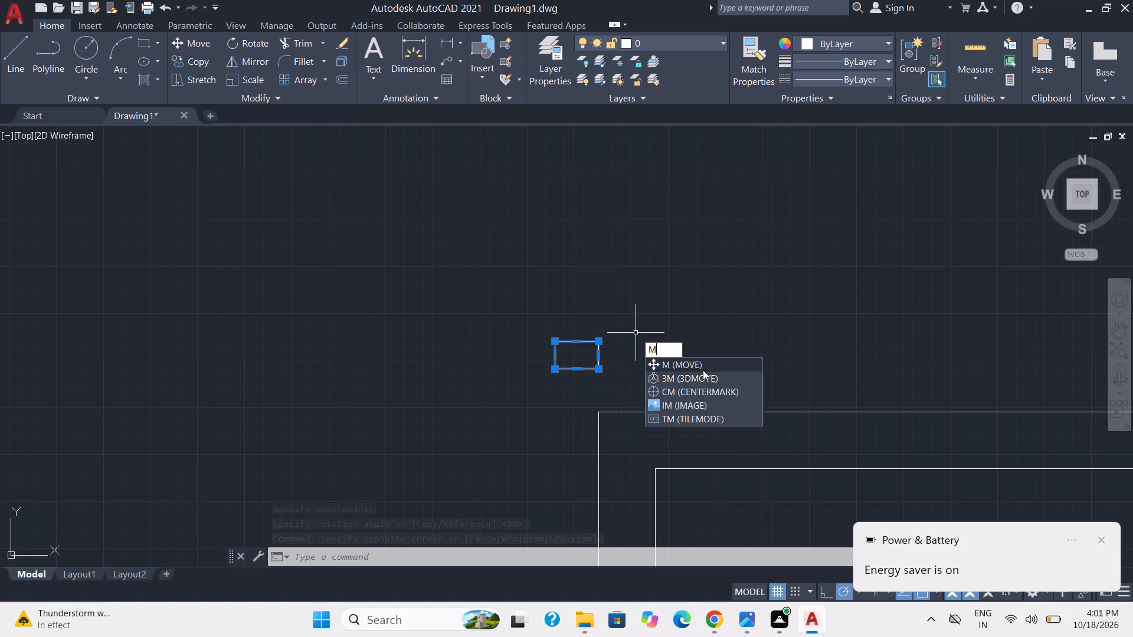
{"action": "key", "text": "Return"}
{"action": "left_click", "coordinate": [600, 368]}
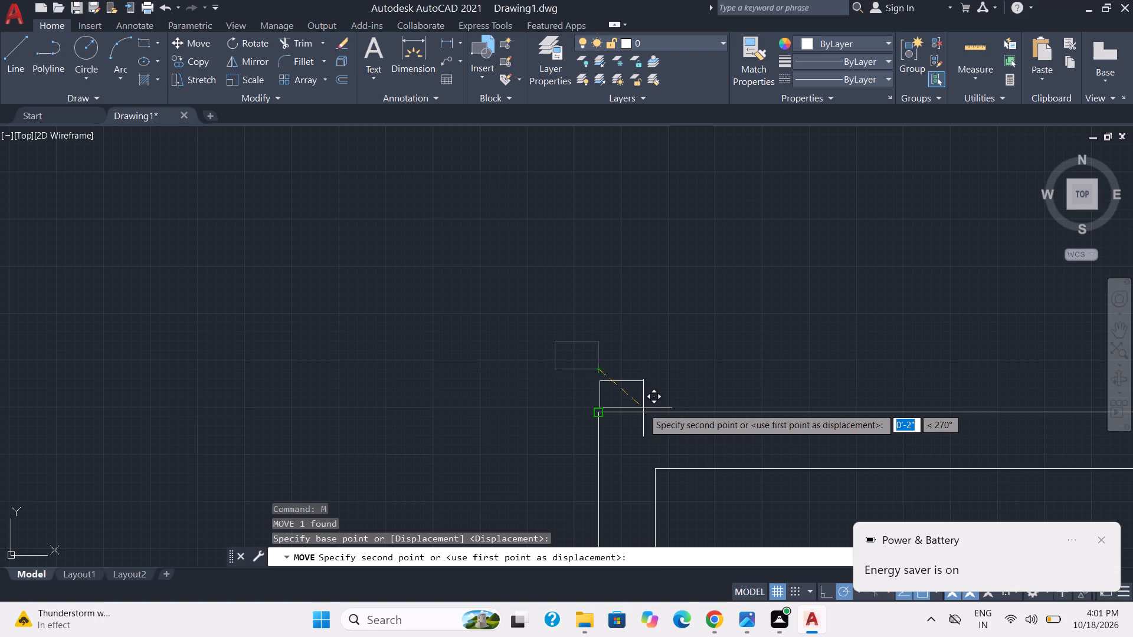
{"action": "left_click", "coordinate": [642, 411]}
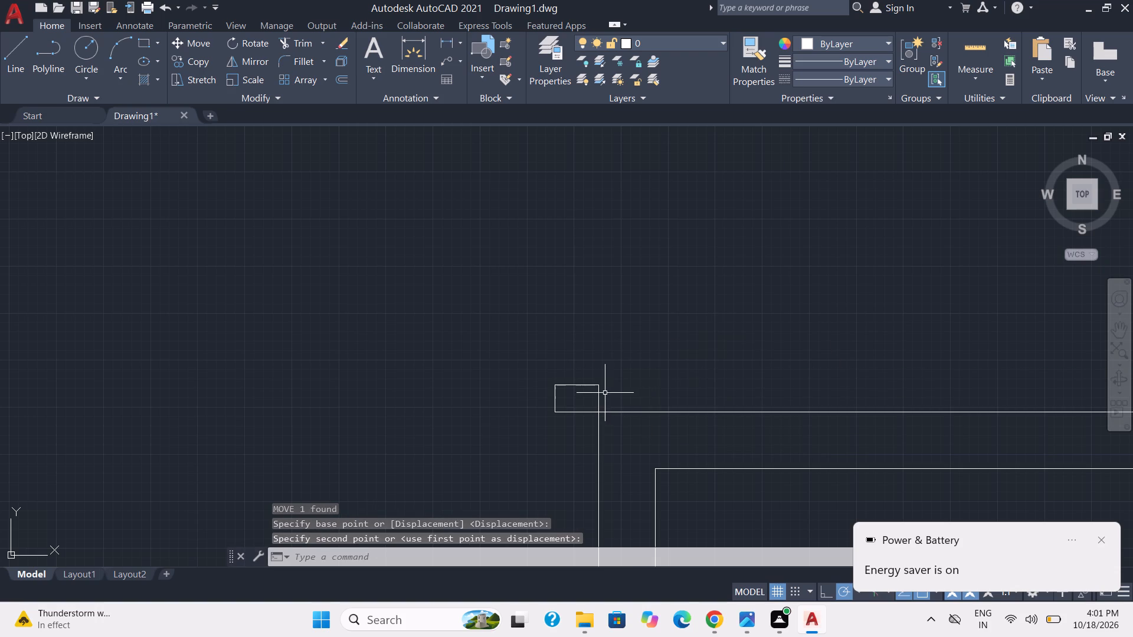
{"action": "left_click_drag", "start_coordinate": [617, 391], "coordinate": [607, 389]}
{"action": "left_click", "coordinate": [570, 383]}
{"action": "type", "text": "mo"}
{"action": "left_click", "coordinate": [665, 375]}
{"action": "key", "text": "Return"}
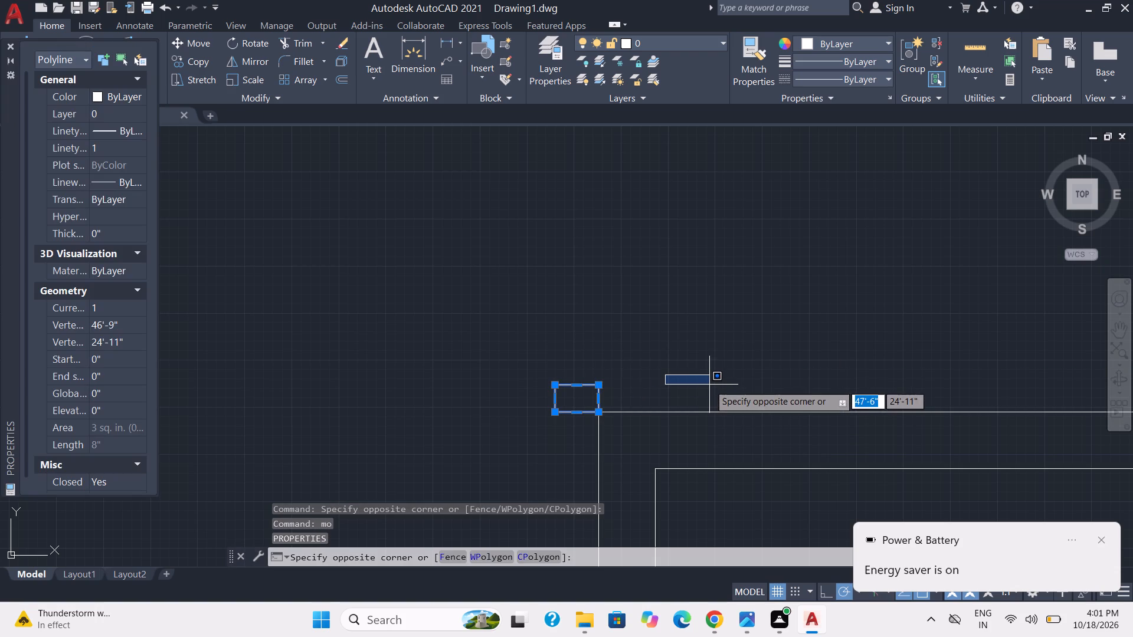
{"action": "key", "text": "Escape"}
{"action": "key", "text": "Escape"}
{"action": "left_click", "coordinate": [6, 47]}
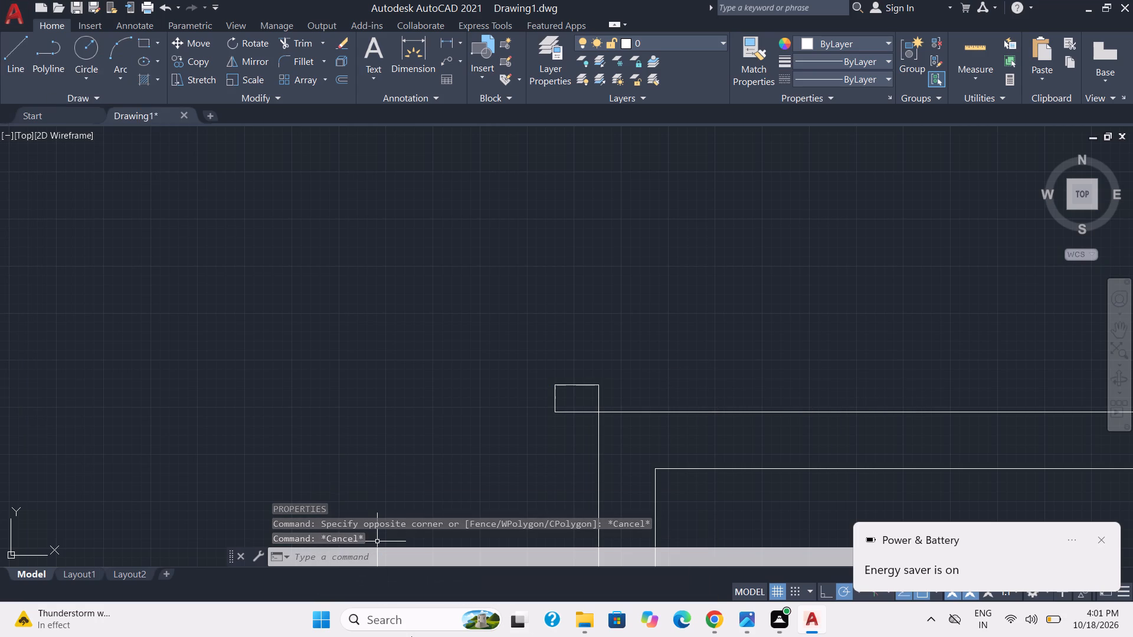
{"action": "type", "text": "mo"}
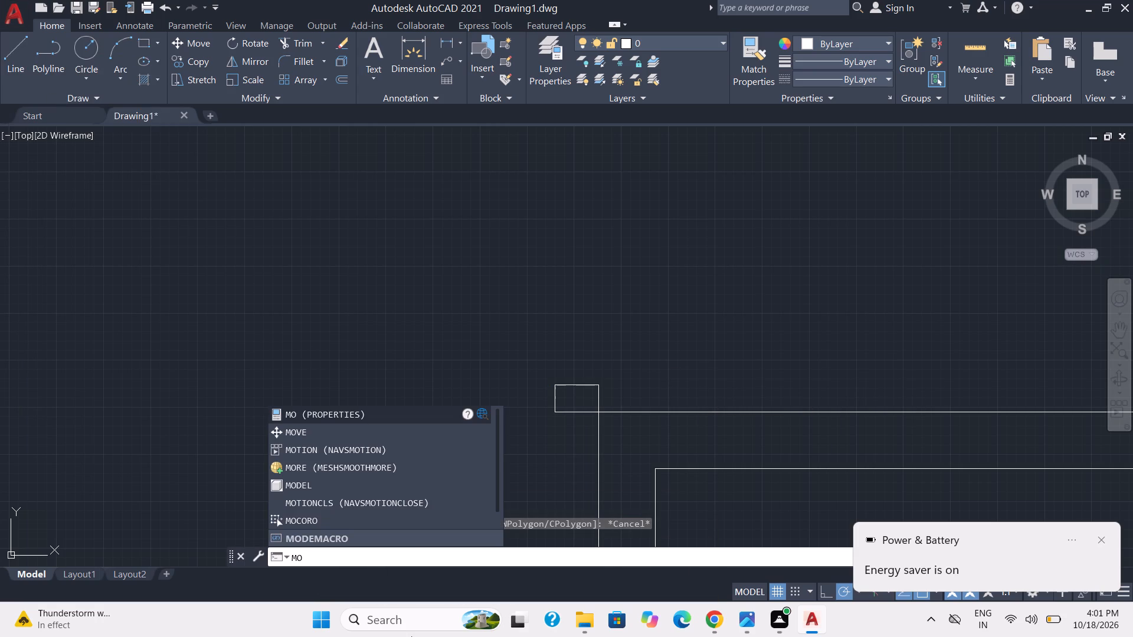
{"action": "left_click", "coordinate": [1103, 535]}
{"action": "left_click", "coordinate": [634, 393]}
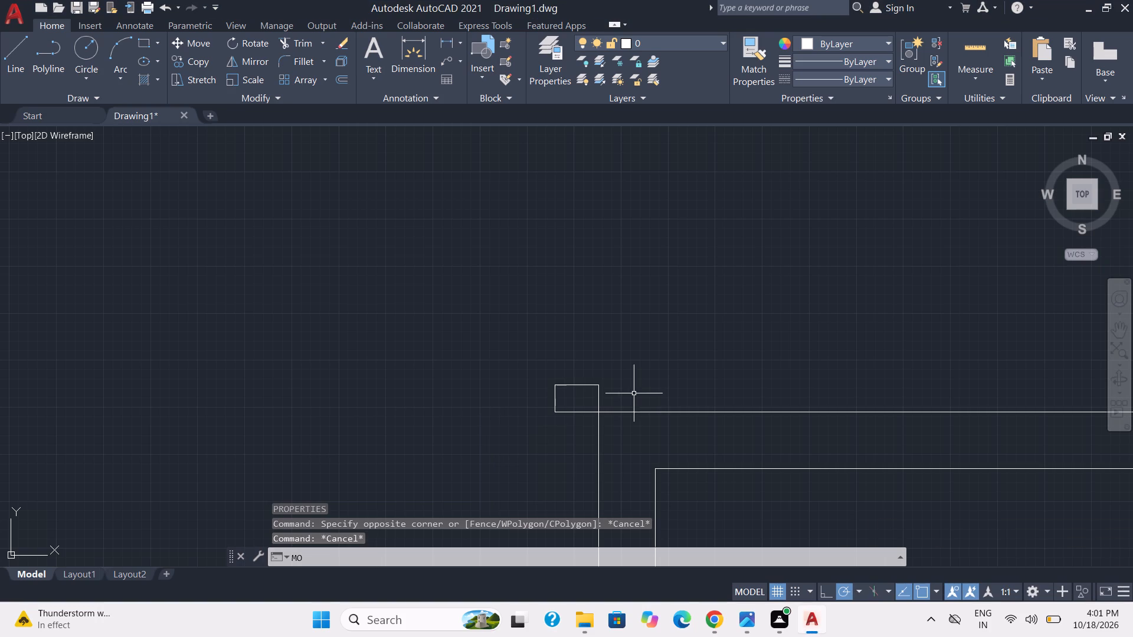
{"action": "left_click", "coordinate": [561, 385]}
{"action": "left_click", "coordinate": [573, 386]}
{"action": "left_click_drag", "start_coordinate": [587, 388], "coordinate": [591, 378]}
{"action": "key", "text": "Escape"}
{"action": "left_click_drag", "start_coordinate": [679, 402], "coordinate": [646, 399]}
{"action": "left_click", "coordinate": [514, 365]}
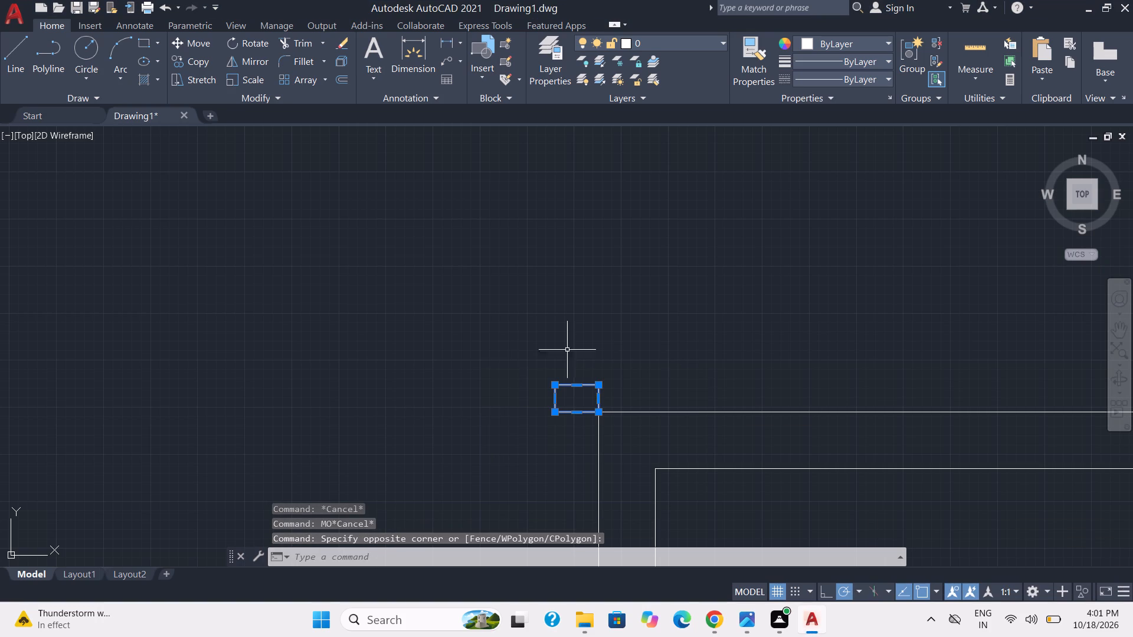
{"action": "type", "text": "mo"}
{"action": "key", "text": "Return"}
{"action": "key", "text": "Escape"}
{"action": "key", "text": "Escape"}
Move the jamb about 2" to the right so it sits on top of the wall, flush with the wall's left edge.
{"action": "left_click", "coordinate": [611, 390]}
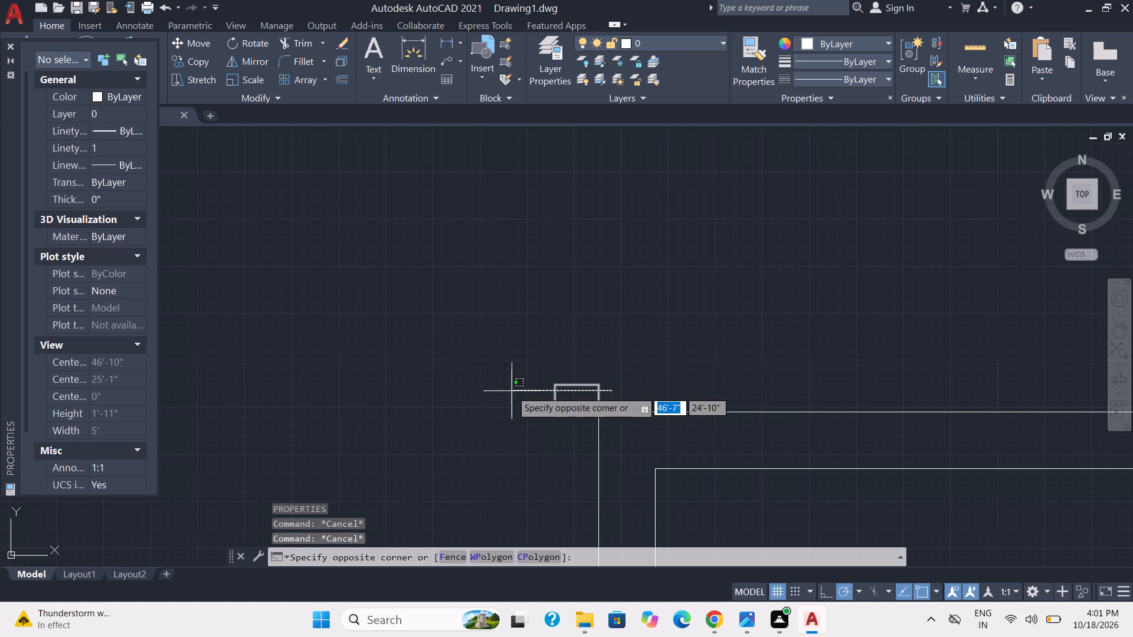
{"action": "left_click", "coordinate": [525, 386]}
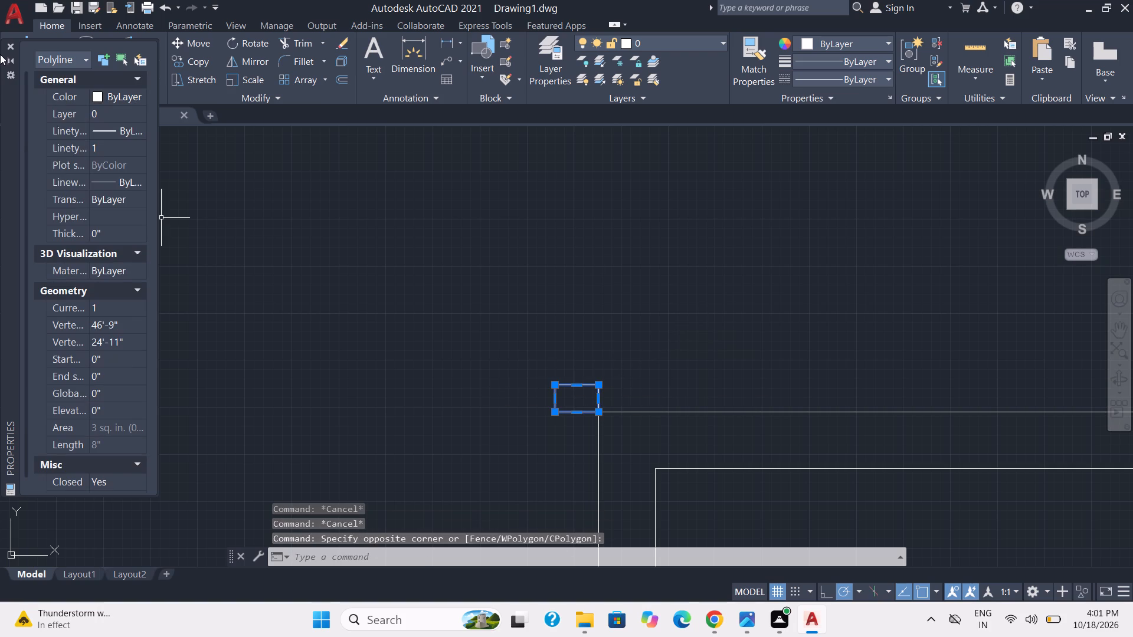
{"action": "left_click", "coordinate": [5, 47]}
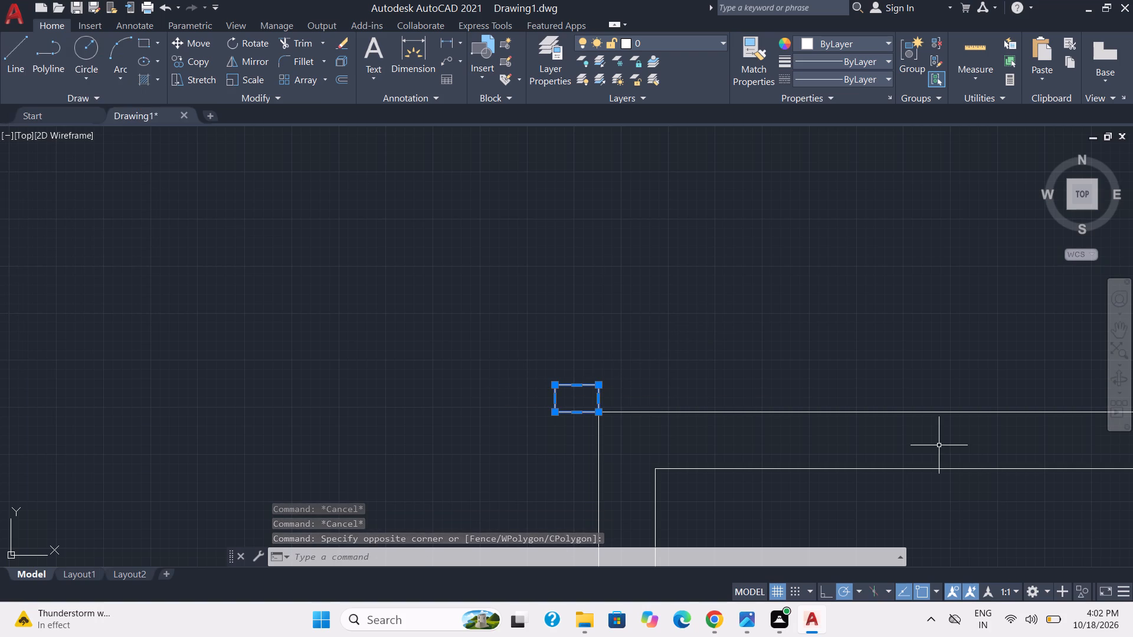
{"action": "key", "text": "m"}
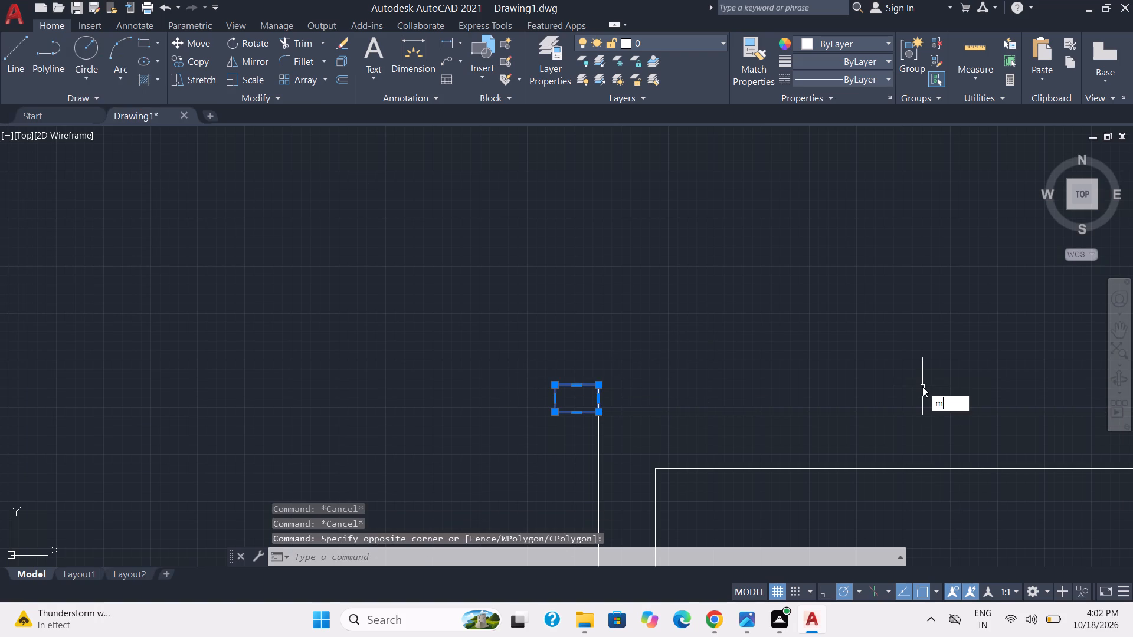
{"action": "left_click", "coordinate": [922, 386]}
{"action": "key", "text": "Escape"}
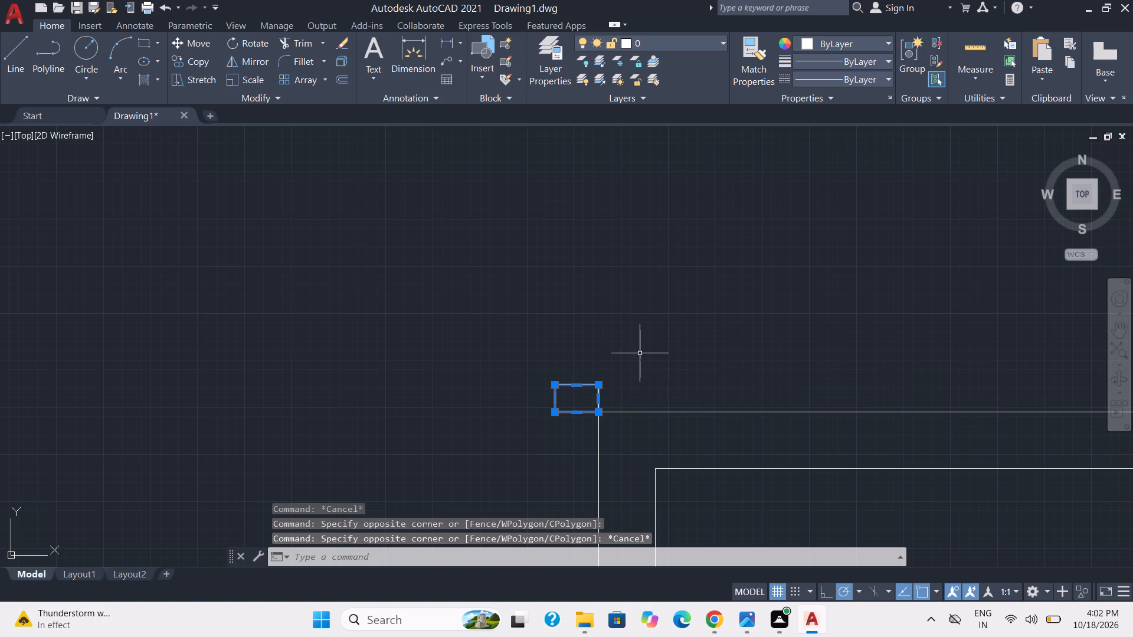
{"action": "key", "text": "m"}
{"action": "key", "text": "Return"}
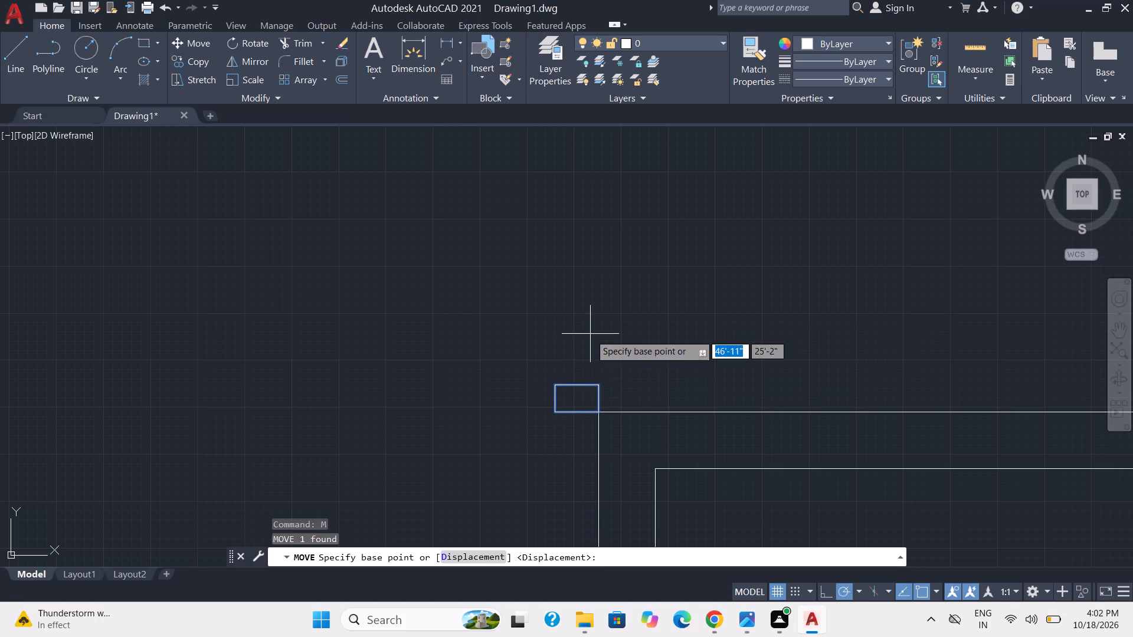
{"action": "left_click", "coordinate": [600, 384]}
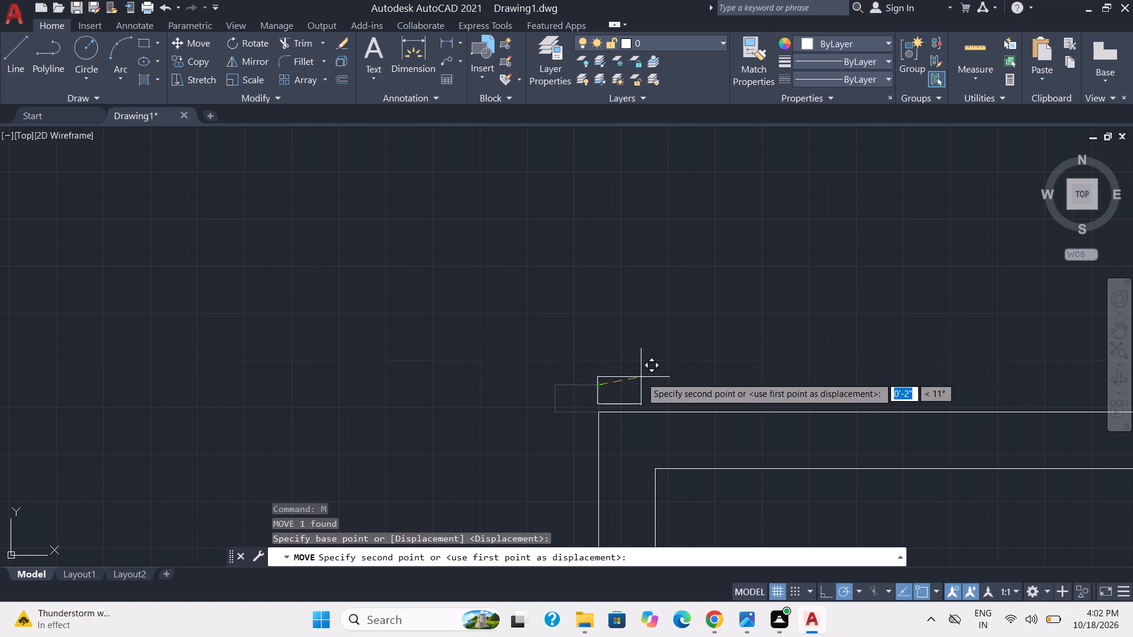
{"action": "scroll", "coordinate": [642, 379], "scroll_direction": "up", "scroll_amount": 2}
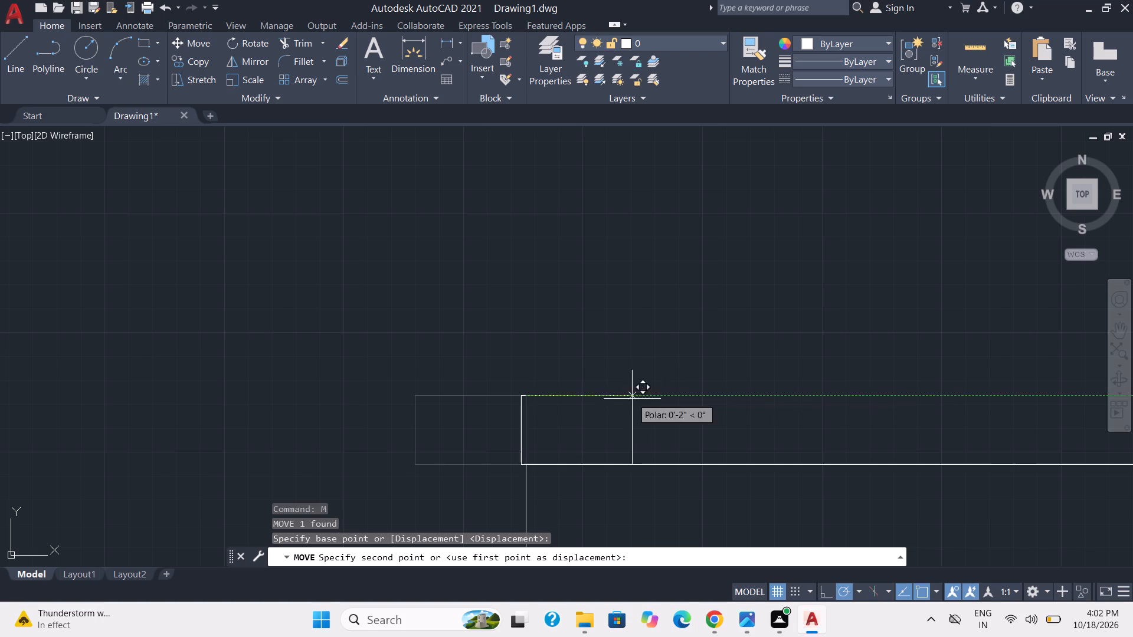
{"action": "scroll", "coordinate": [636, 390], "scroll_direction": "up", "scroll_amount": 1}
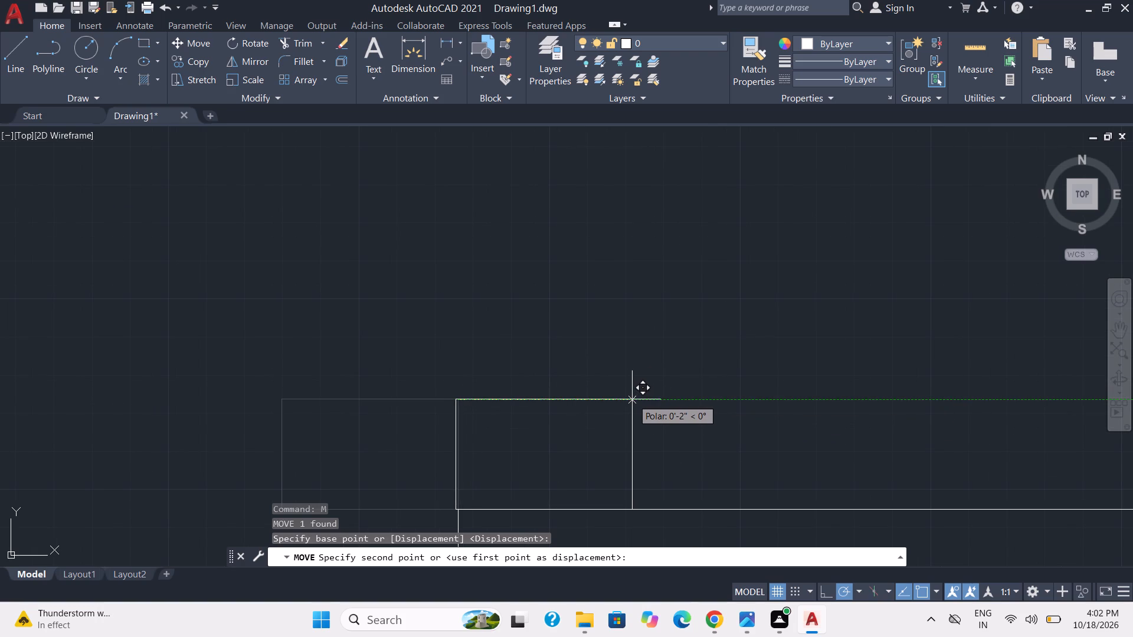
{"action": "left_click", "coordinate": [634, 398]}
{"action": "scroll", "coordinate": [651, 334], "scroll_direction": "down", "scroll_amount": 3}
{"action": "key", "text": "Escape"}
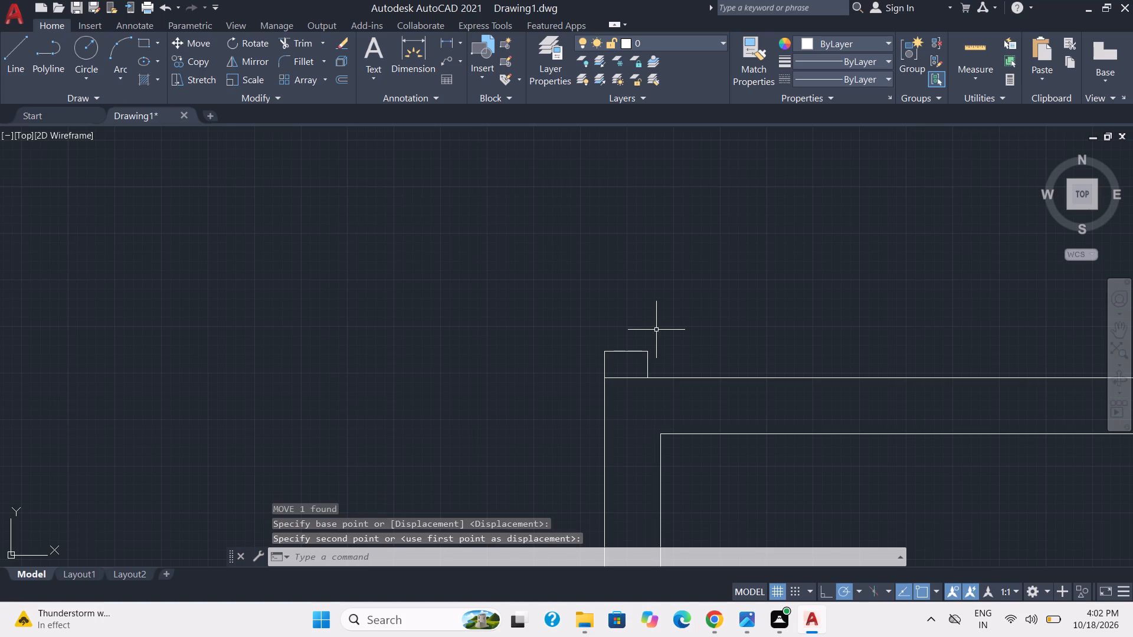
{"action": "scroll", "coordinate": [657, 326], "scroll_direction": "down", "scroll_amount": 2}
{"action": "scroll", "coordinate": [658, 301], "scroll_direction": "up", "scroll_amount": 1}
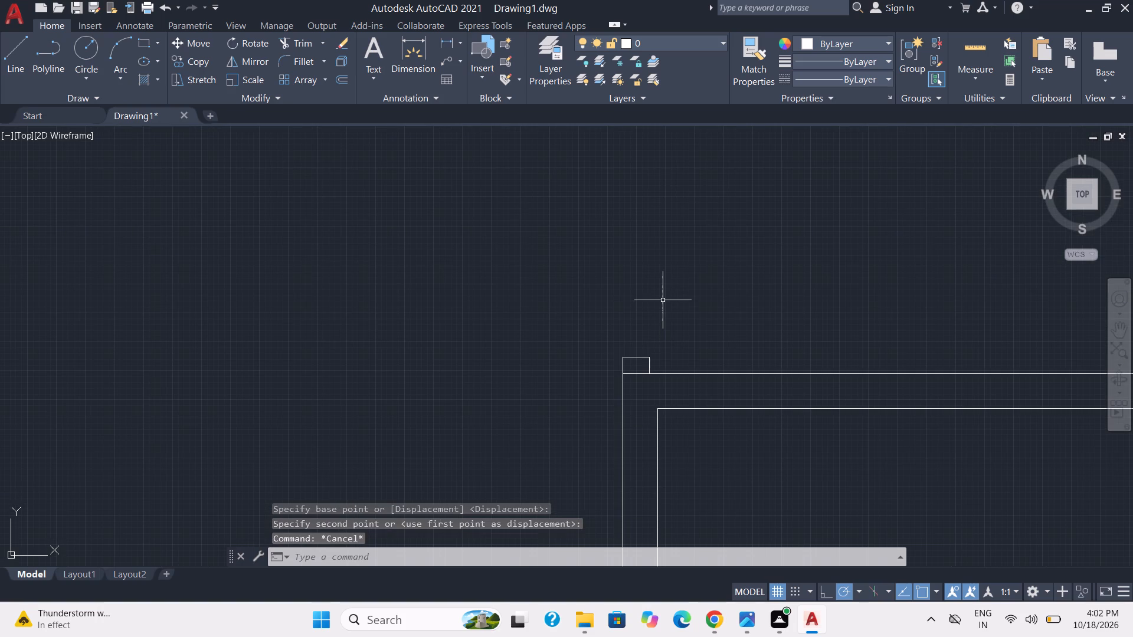
Save the drawing as "30' x 30' 3-BHK Residential House Plan" in the Internship\Drawings folder on drive D.
{"action": "key", "text": "ctrl+s"}
{"action": "scroll", "coordinate": [663, 302], "scroll_direction": "down", "scroll_amount": 2}
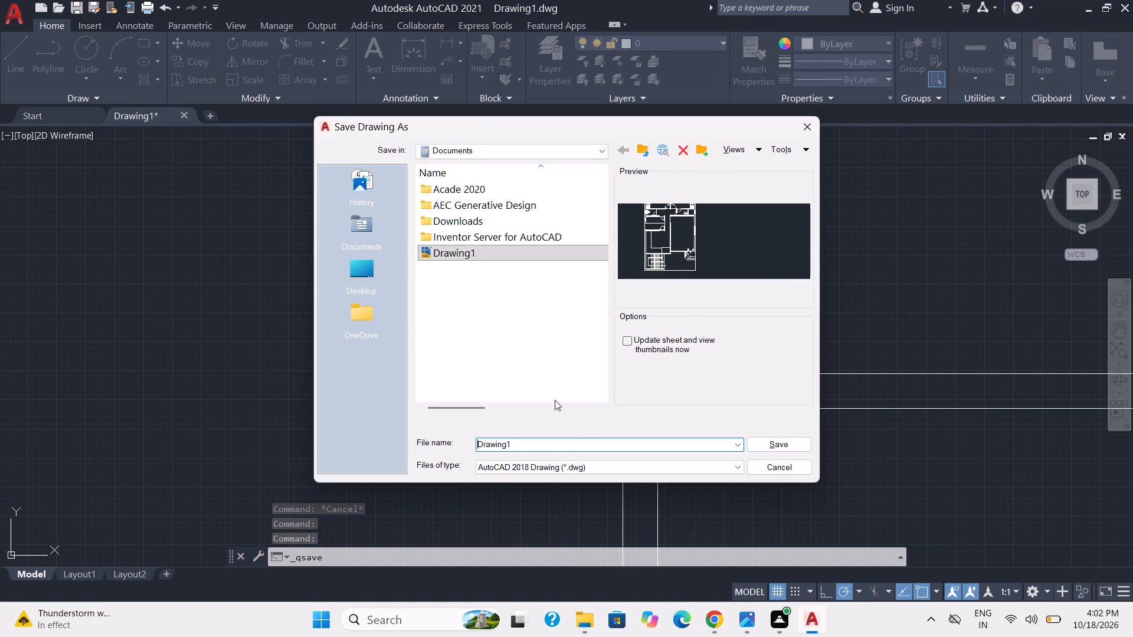
{"action": "left_click_drag", "start_coordinate": [578, 439], "coordinate": [384, 431]}
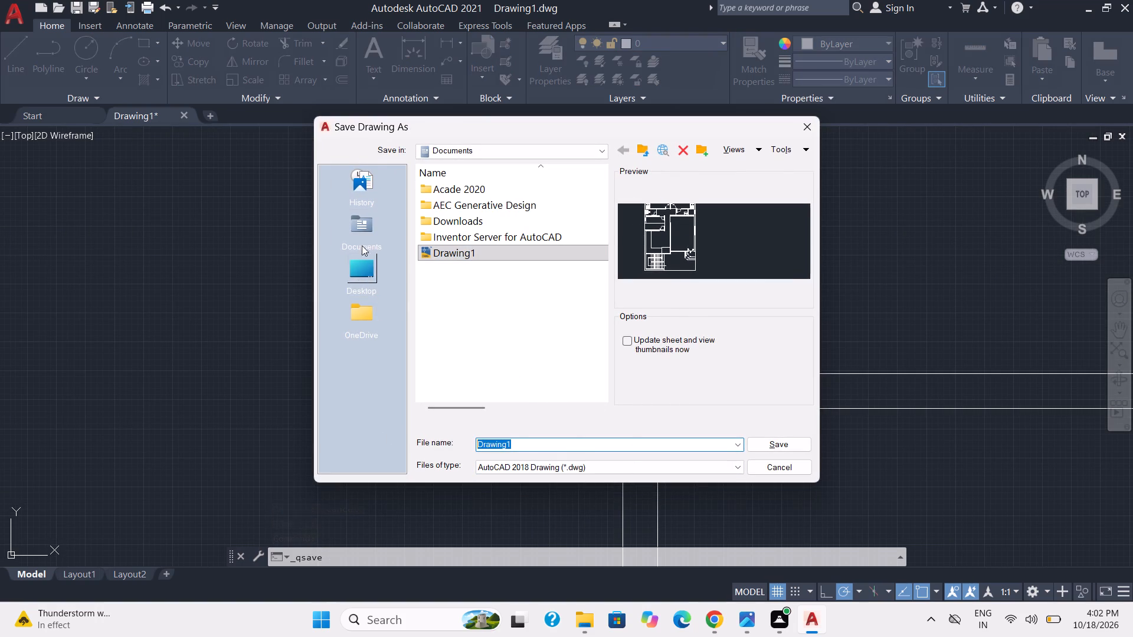
{"action": "left_click", "coordinate": [360, 285]}
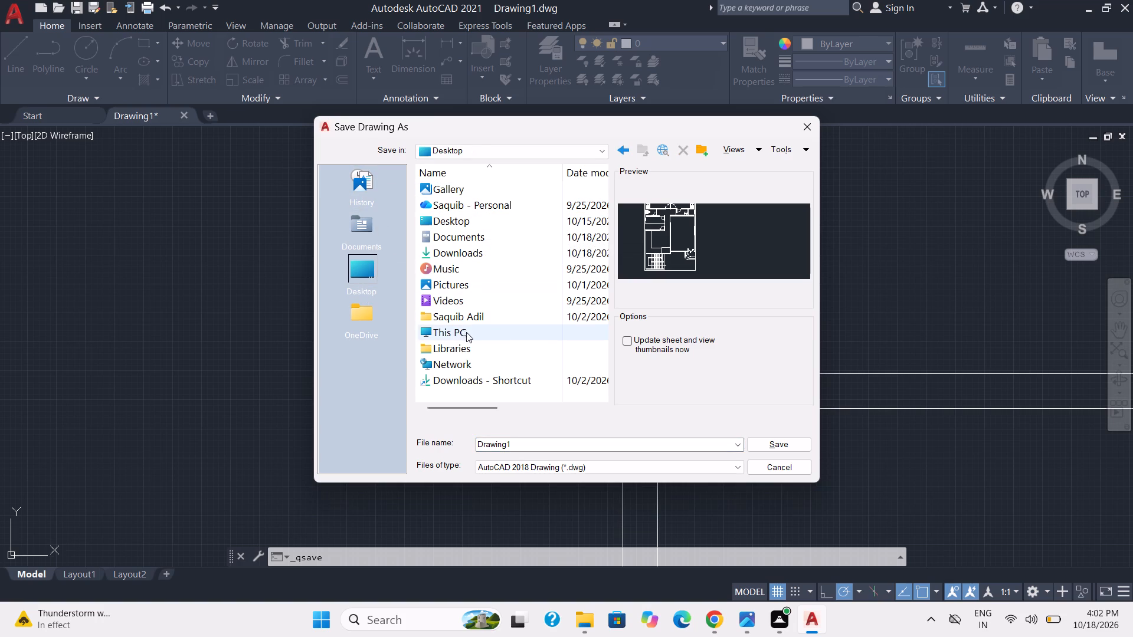
{"action": "left_click", "coordinate": [468, 334]}
{"action": "double_click", "coordinate": [462, 334]}
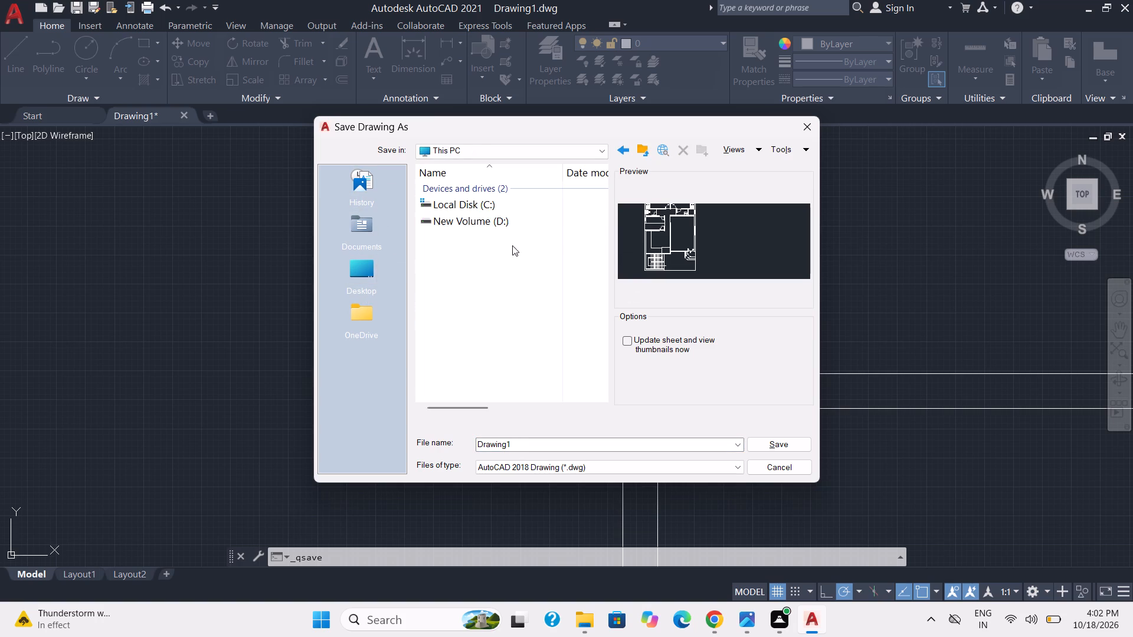
{"action": "double_click", "coordinate": [470, 219]}
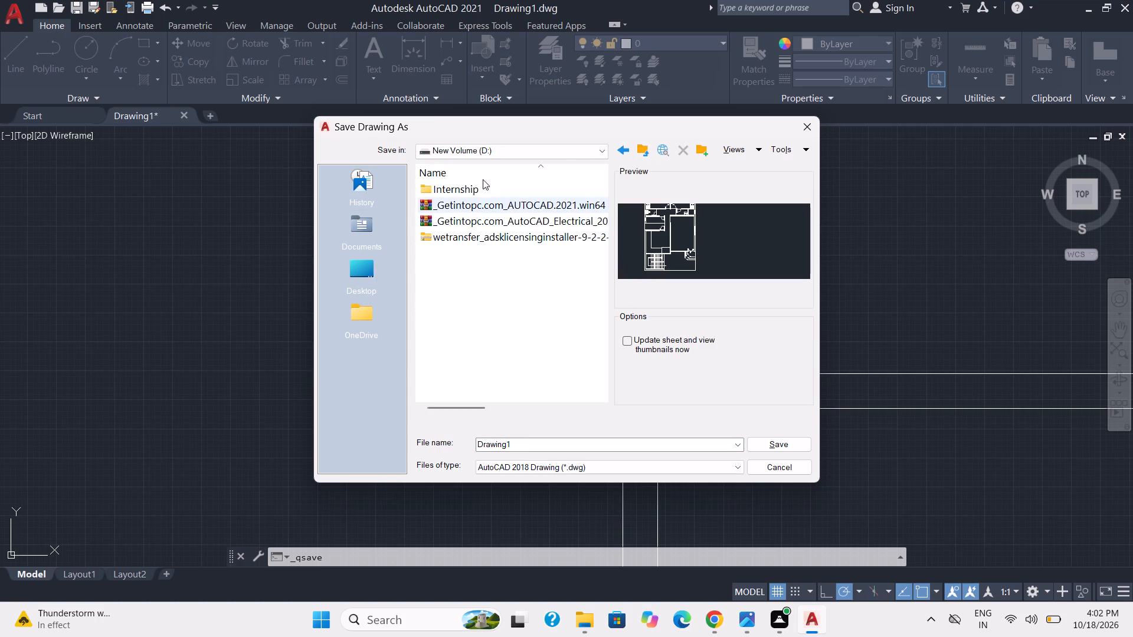
{"action": "double_click", "coordinate": [483, 190]}
{"action": "double_click", "coordinate": [488, 193]}
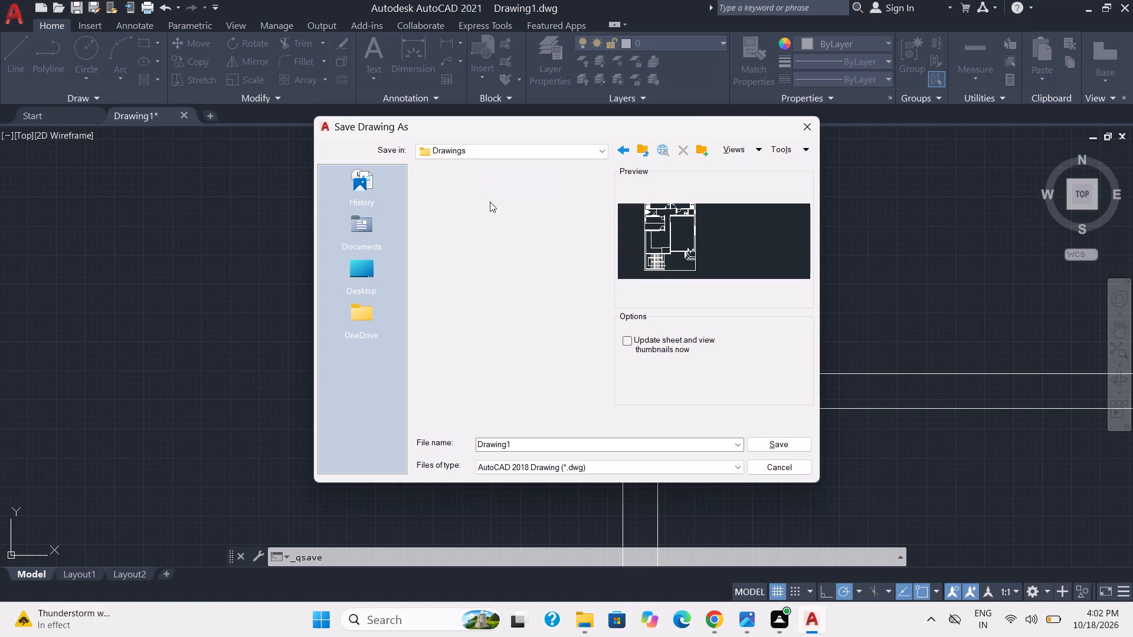
{"action": "left_click", "coordinate": [538, 442]}
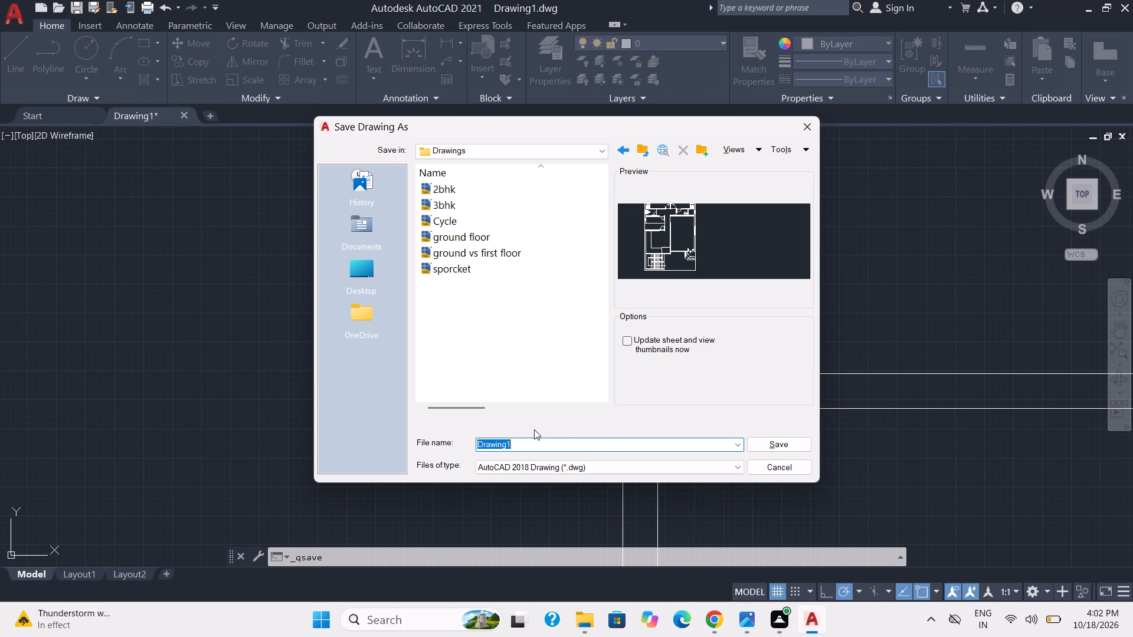
{"action": "key", "text": "ctrl+v"}
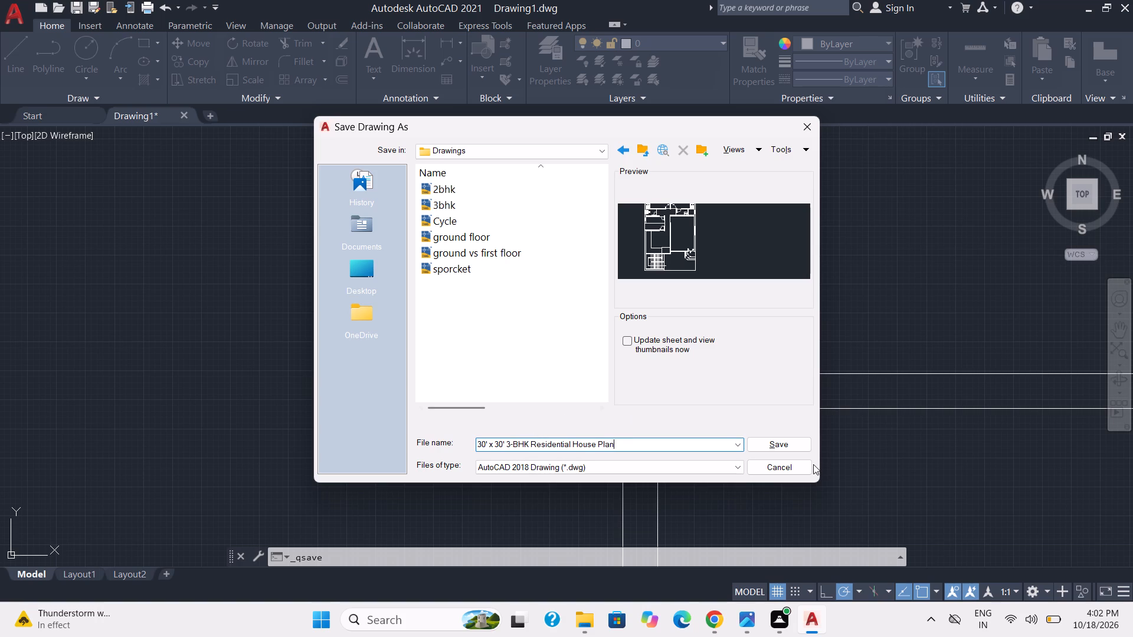
{"action": "left_click", "coordinate": [785, 445]}
Copy the spare horizontal door leaf below the plan to just above the jamb at the middle right-hand room's upper-left wall corner, left ends aligned.
{"action": "scroll", "coordinate": [579, 298], "scroll_direction": "down", "scroll_amount": 1}
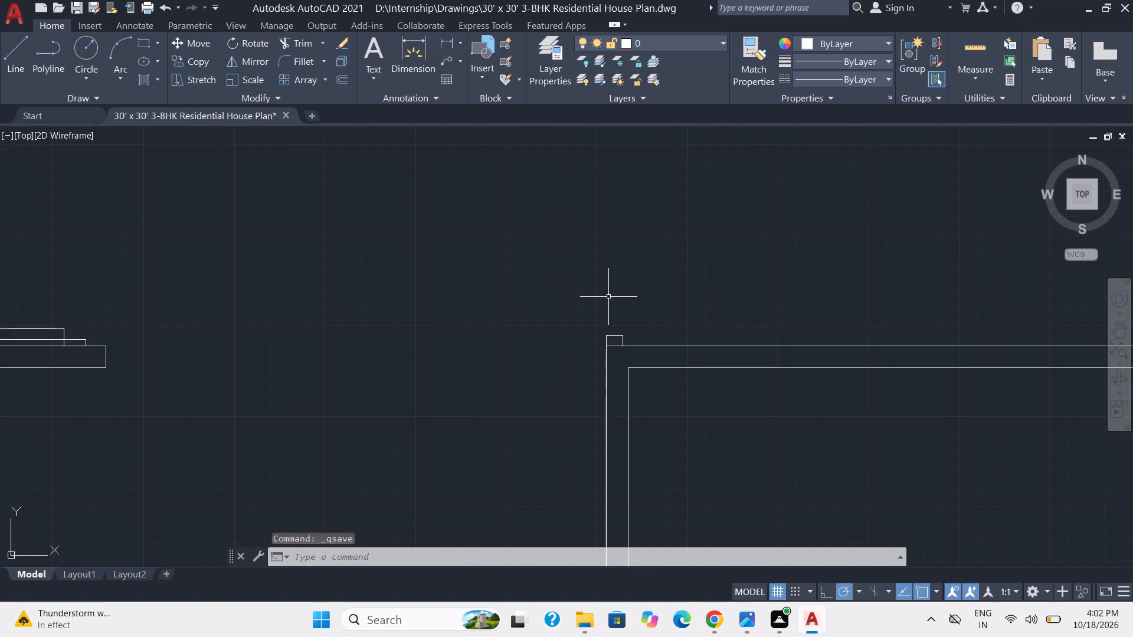
{"action": "scroll", "coordinate": [610, 297], "scroll_direction": "down", "scroll_amount": 3}
{"action": "middle_click_drag", "start_coordinate": [731, 296], "coordinate": [610, 270]}
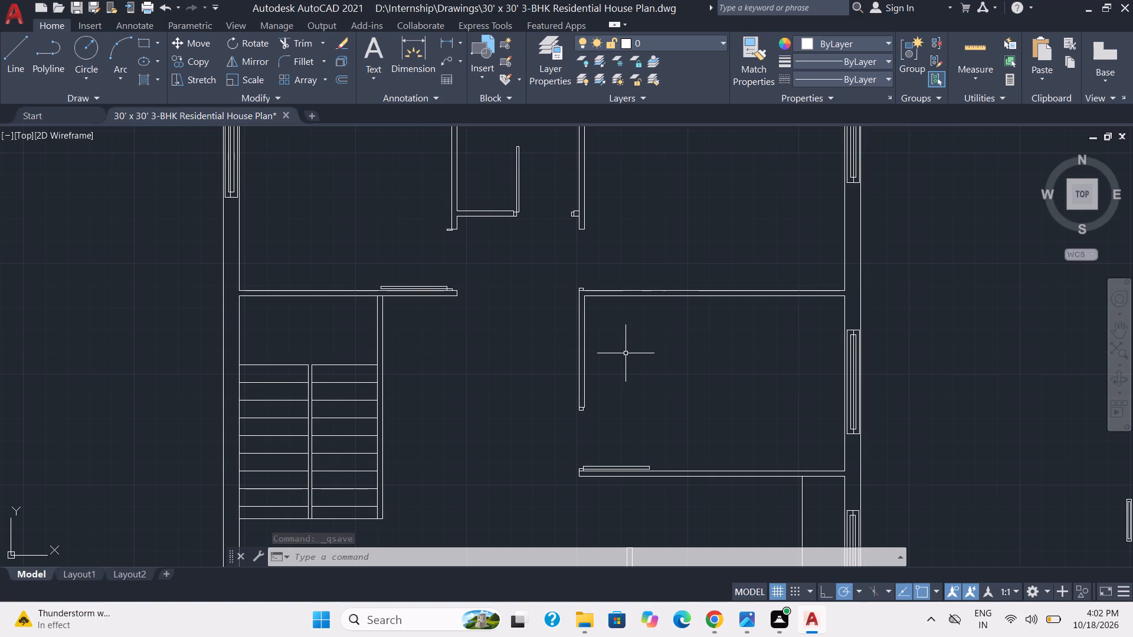
{"action": "scroll", "coordinate": [580, 295], "scroll_direction": "up", "scroll_amount": 1}
{"action": "scroll", "coordinate": [592, 331], "scroll_direction": "down", "scroll_amount": 3}
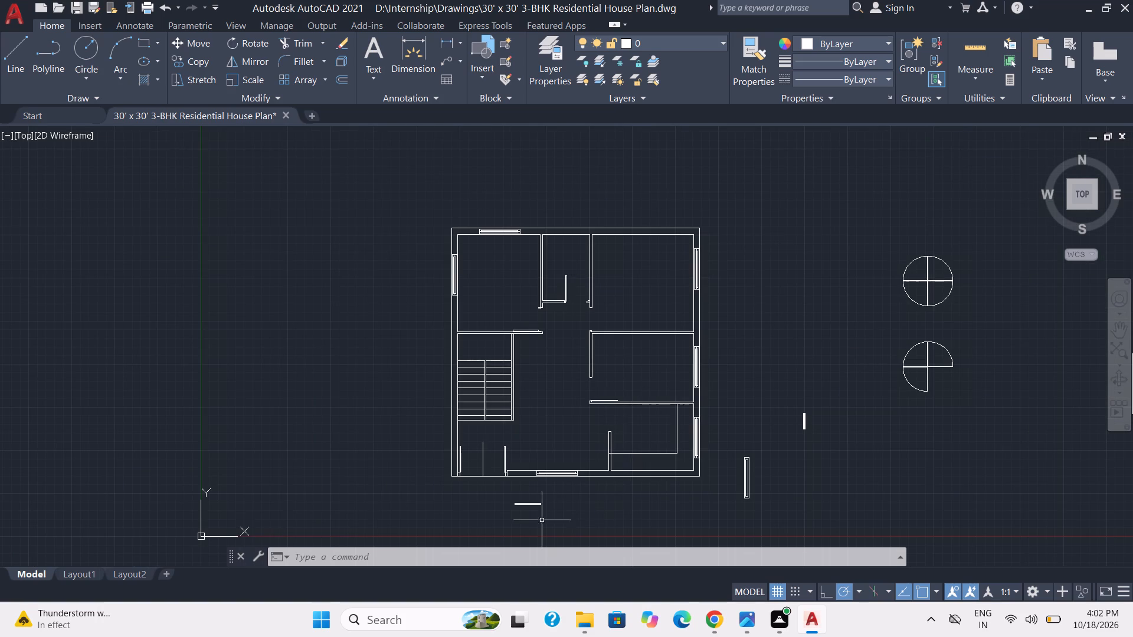
{"action": "scroll", "coordinate": [537, 506], "scroll_direction": "up", "scroll_amount": 1}
{"action": "middle_click_drag", "start_coordinate": [541, 529], "coordinate": [552, 477]}
{"action": "left_click_drag", "start_coordinate": [555, 480], "coordinate": [555, 472]}
{"action": "left_click", "coordinate": [507, 432]}
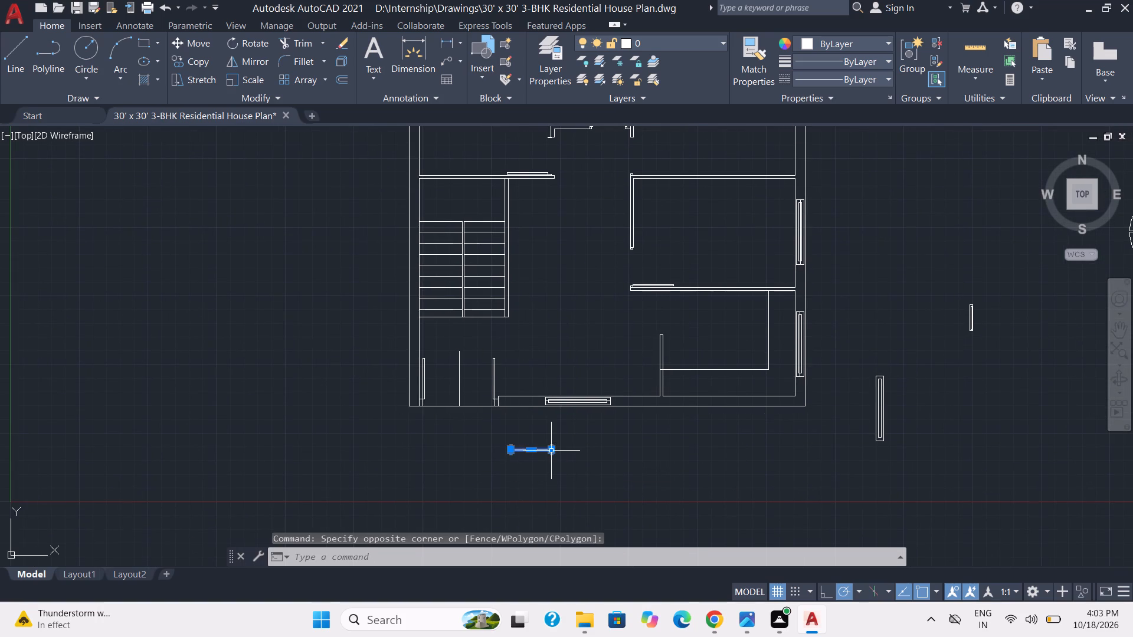
{"action": "key", "text": "ctrl+c"}
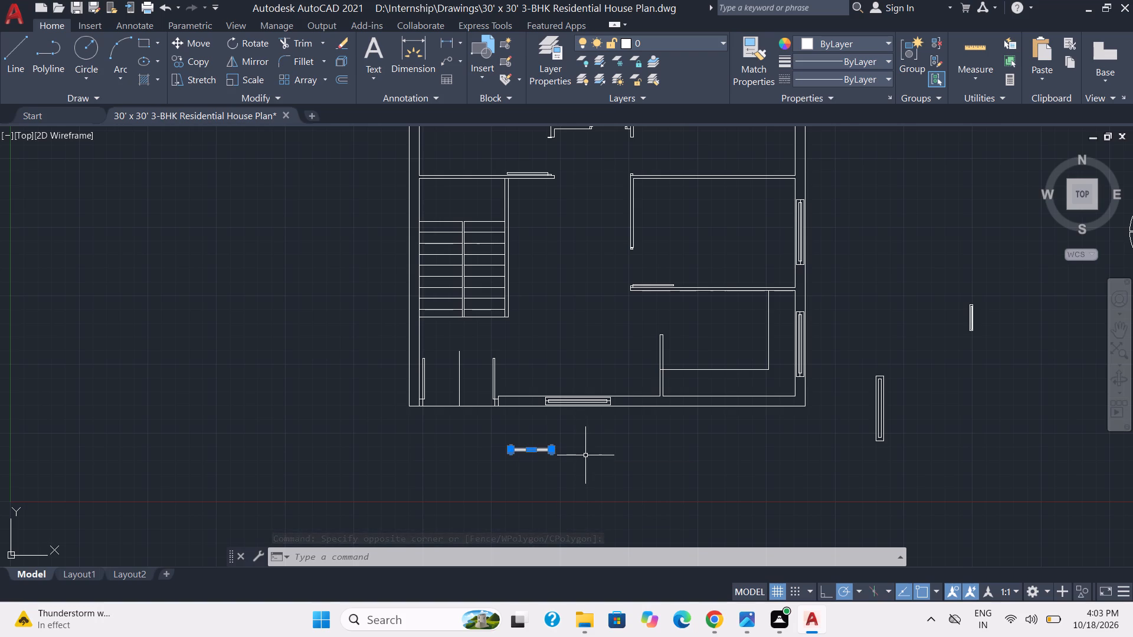
{"action": "key", "text": "c"}
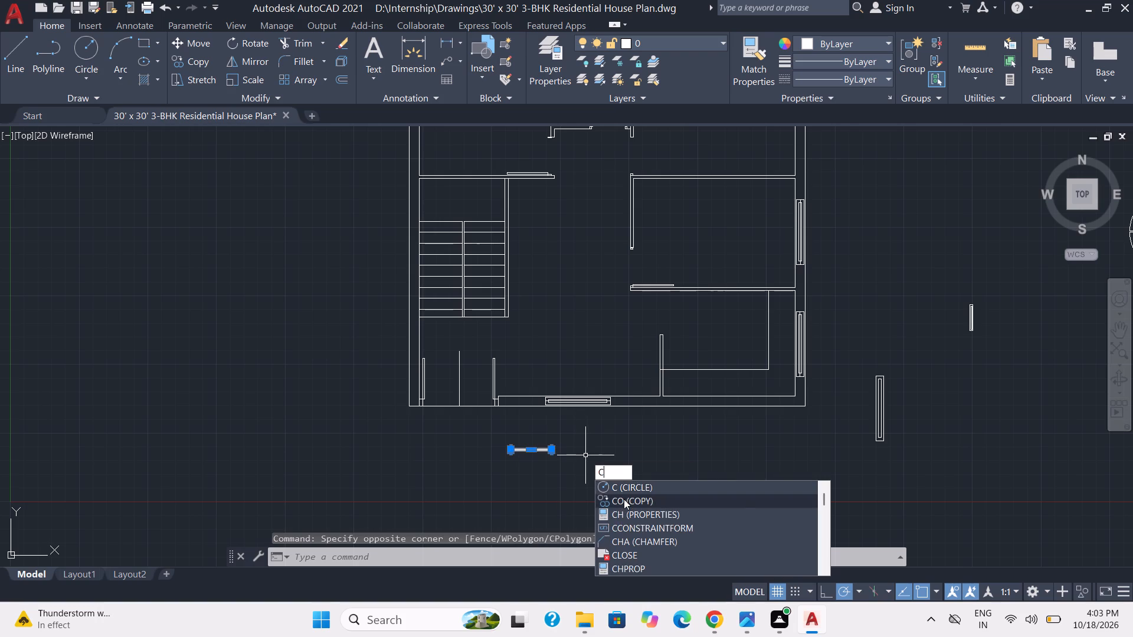
{"action": "left_click", "coordinate": [624, 499]}
{"action": "left_click", "coordinate": [548, 445]}
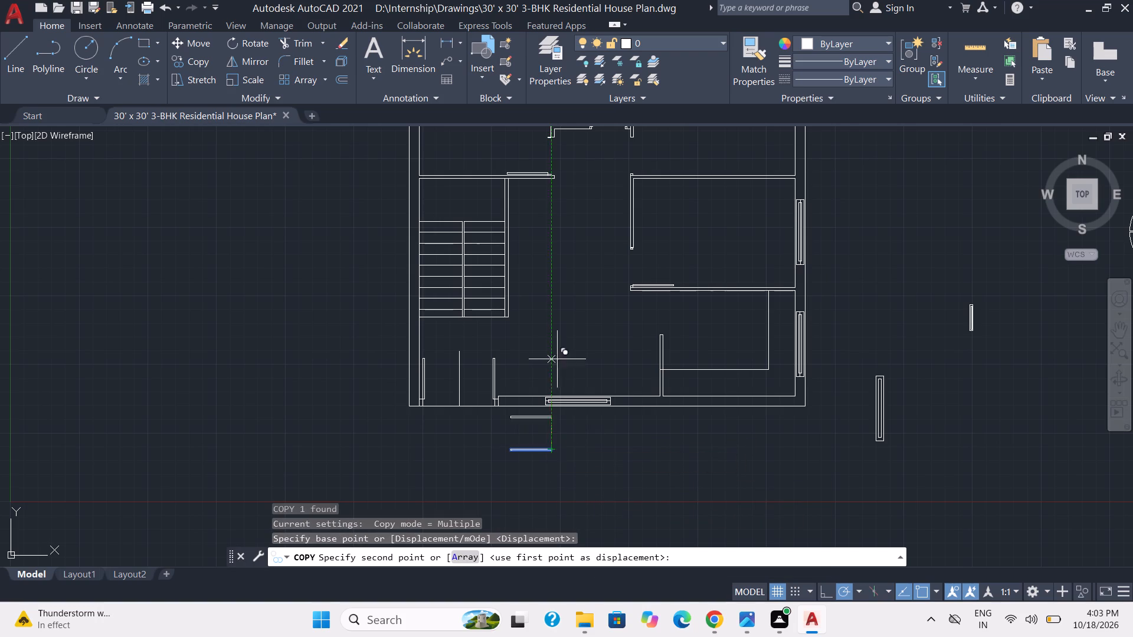
{"action": "scroll", "coordinate": [669, 160], "scroll_direction": "up", "scroll_amount": 5}
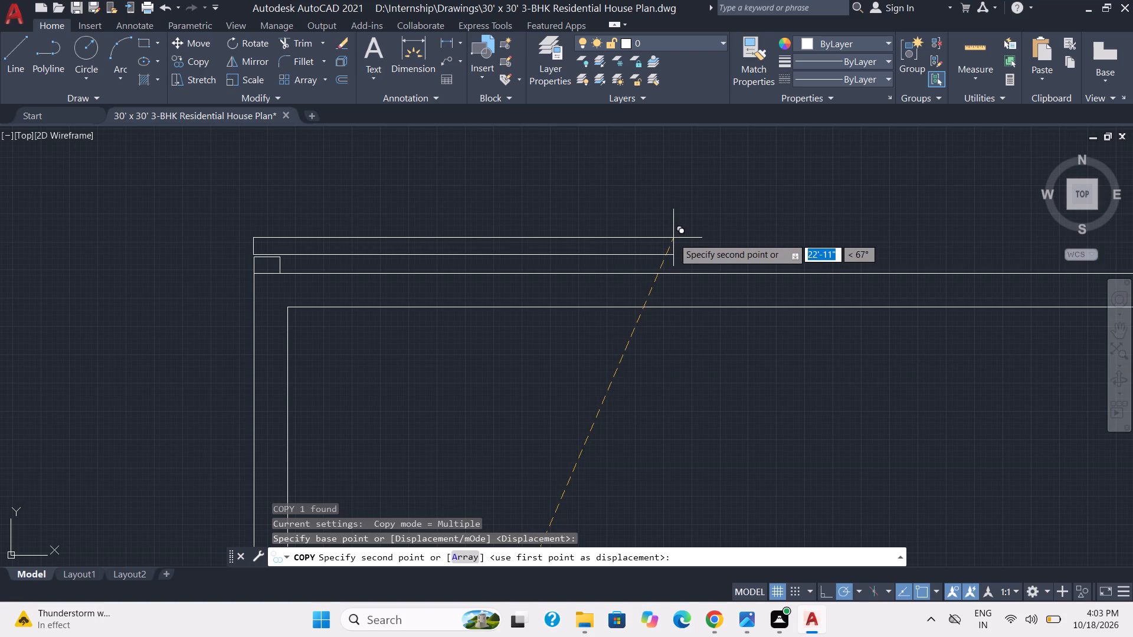
{"action": "left_click", "coordinate": [673, 240]}
{"action": "scroll", "coordinate": [693, 248], "scroll_direction": "down", "scroll_amount": 5}
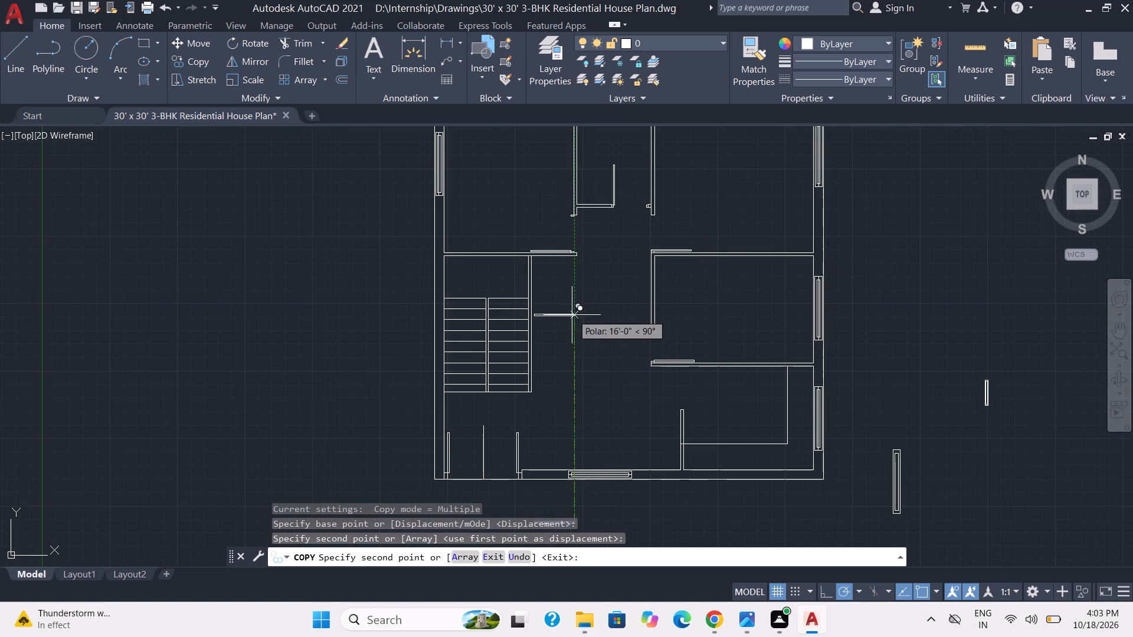
{"action": "key", "text": "Escape"}
Examine the door leaves, jambs and openings across the floor plan.
{"action": "scroll", "coordinate": [631, 406], "scroll_direction": "down", "scroll_amount": 3}
{"action": "middle_click_drag", "start_coordinate": [659, 408], "coordinate": [554, 334]}
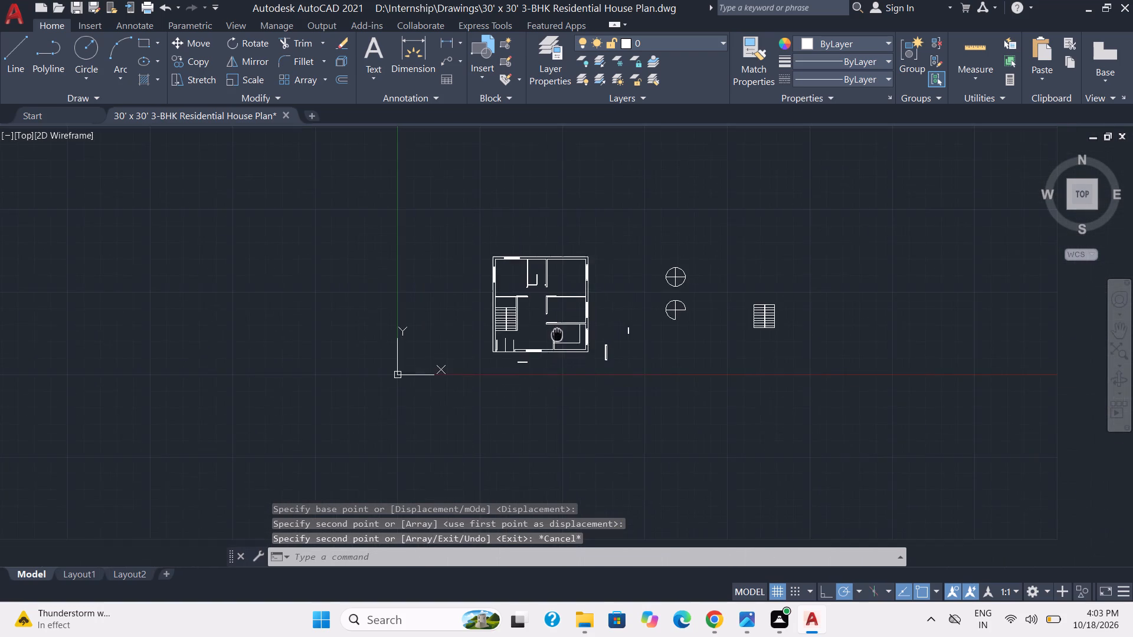
{"action": "middle_click_drag", "start_coordinate": [554, 334], "coordinate": [548, 320]}
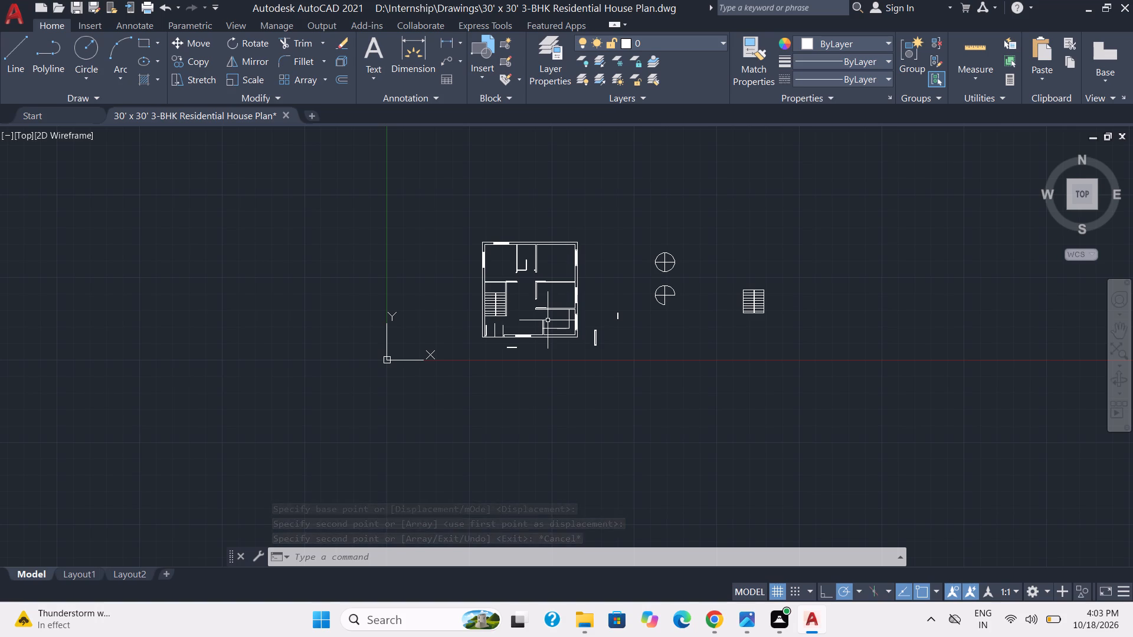
{"action": "scroll", "coordinate": [556, 278], "scroll_direction": "up", "scroll_amount": 3}
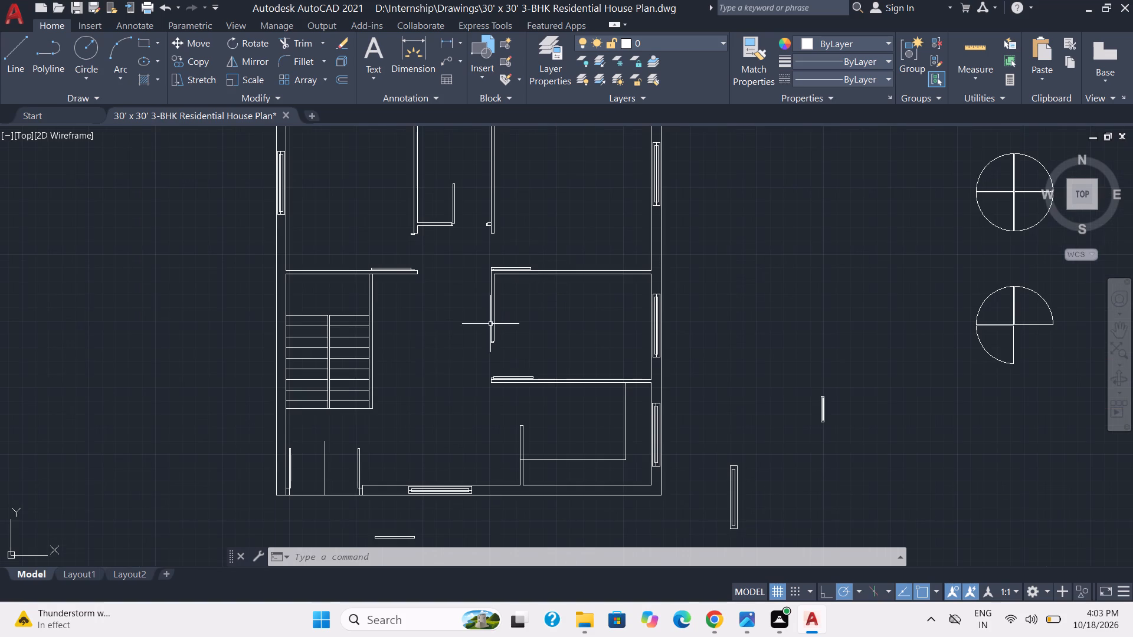
{"action": "scroll", "coordinate": [394, 363], "scroll_direction": "up", "scroll_amount": 1}
{"action": "middle_click_drag", "start_coordinate": [449, 440], "coordinate": [578, 294]}
{"action": "scroll", "coordinate": [578, 294], "scroll_direction": "up", "scroll_amount": 1}
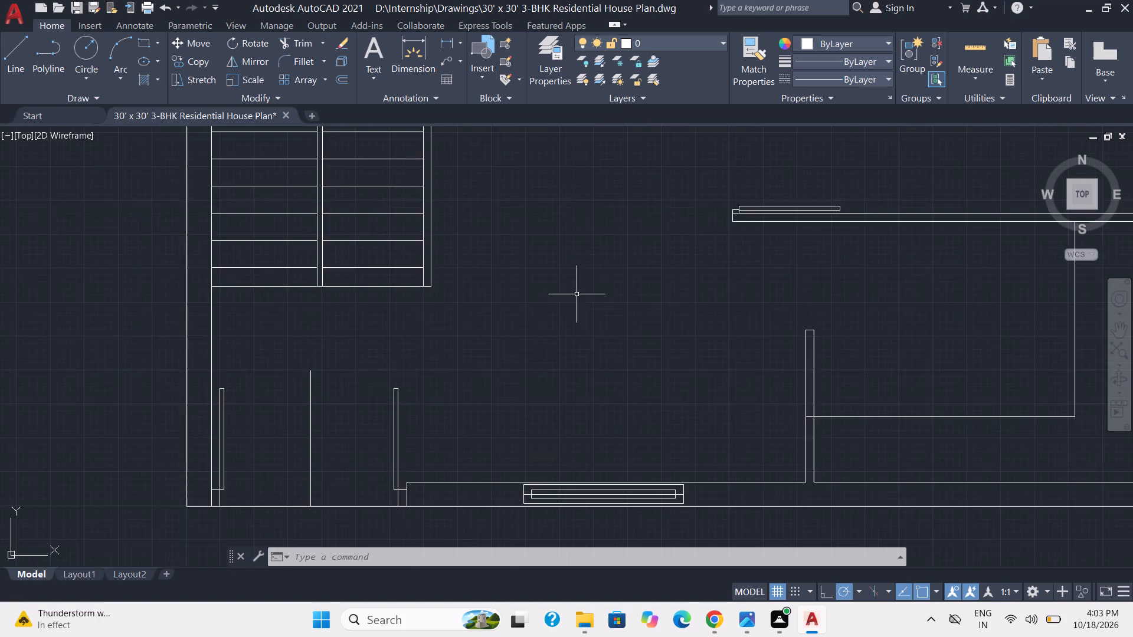
{"action": "scroll", "coordinate": [575, 296], "scroll_direction": "up", "scroll_amount": 2}
{"action": "scroll", "coordinate": [522, 388], "scroll_direction": "down", "scroll_amount": 4}
{"action": "scroll", "coordinate": [544, 340], "scroll_direction": "down", "scroll_amount": 1}
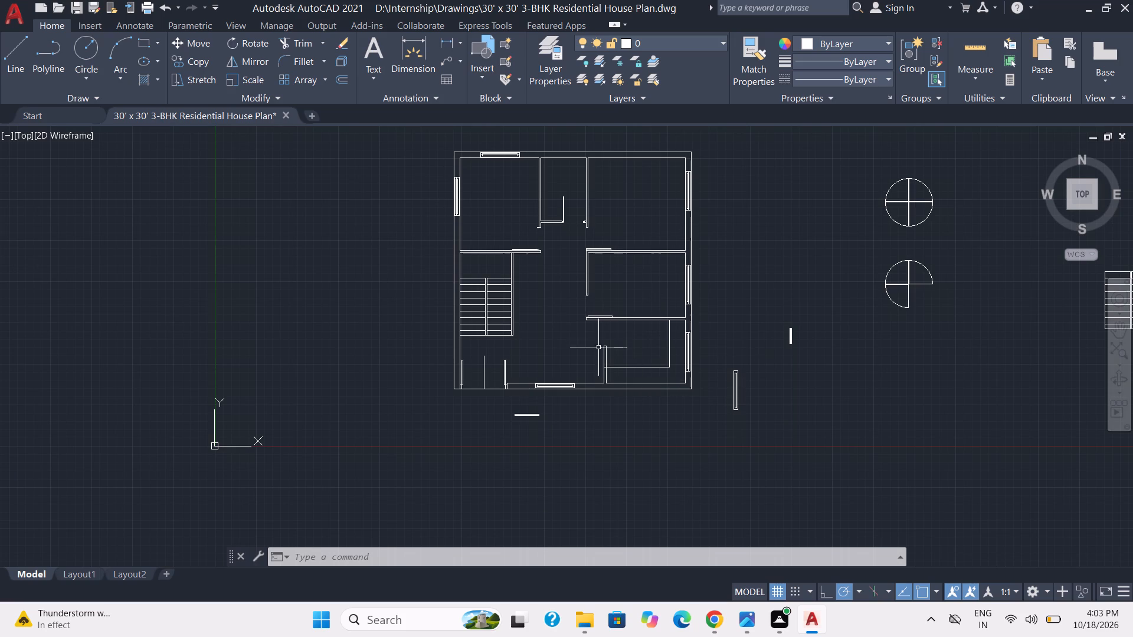
{"action": "key", "text": "Escape"}
{"action": "scroll", "coordinate": [640, 334], "scroll_direction": "up", "scroll_amount": 3}
{"action": "middle_click_drag", "start_coordinate": [638, 333], "coordinate": [722, 453]}
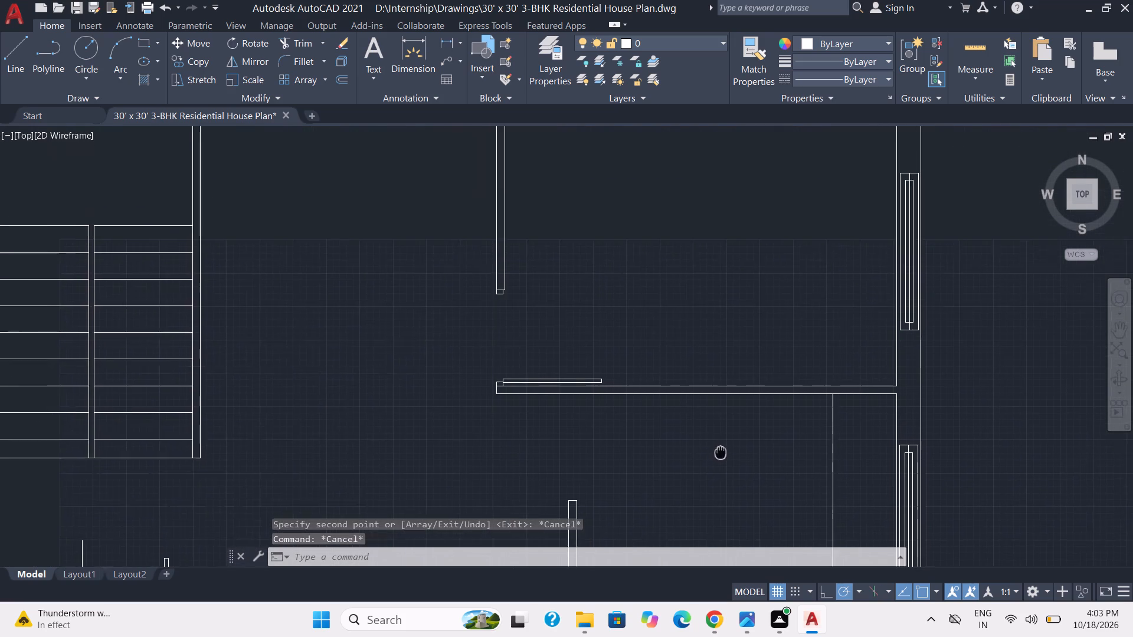
{"action": "middle_click_drag", "start_coordinate": [722, 453], "coordinate": [724, 458]}
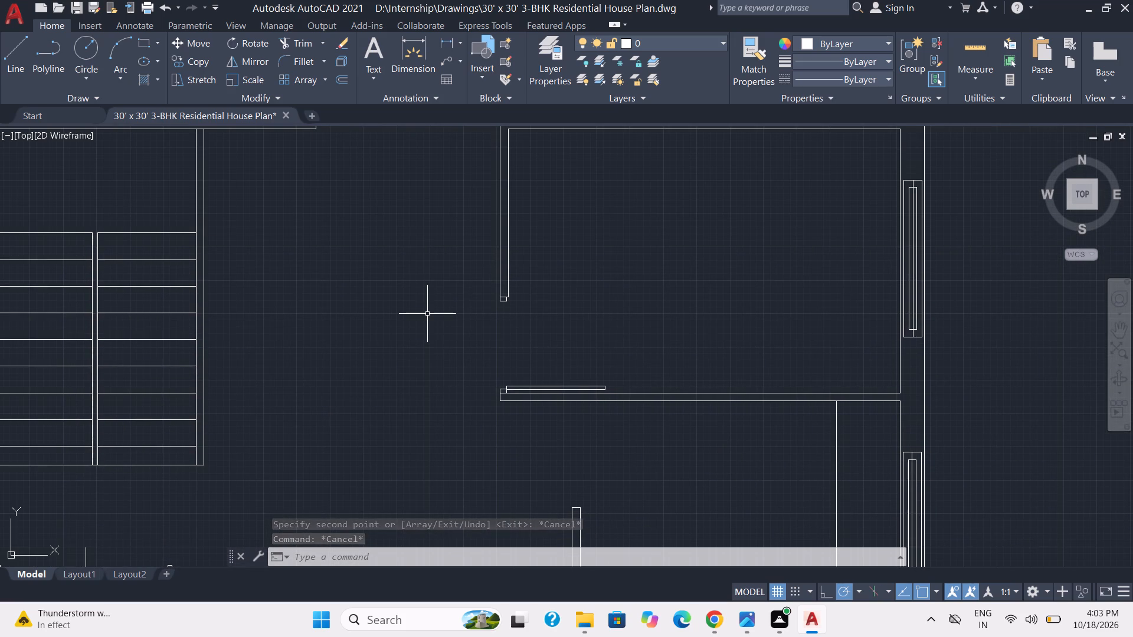
{"action": "scroll", "coordinate": [418, 344], "scroll_direction": "up", "scroll_amount": 1}
{"action": "scroll", "coordinate": [418, 341], "scroll_direction": "down", "scroll_amount": 2}
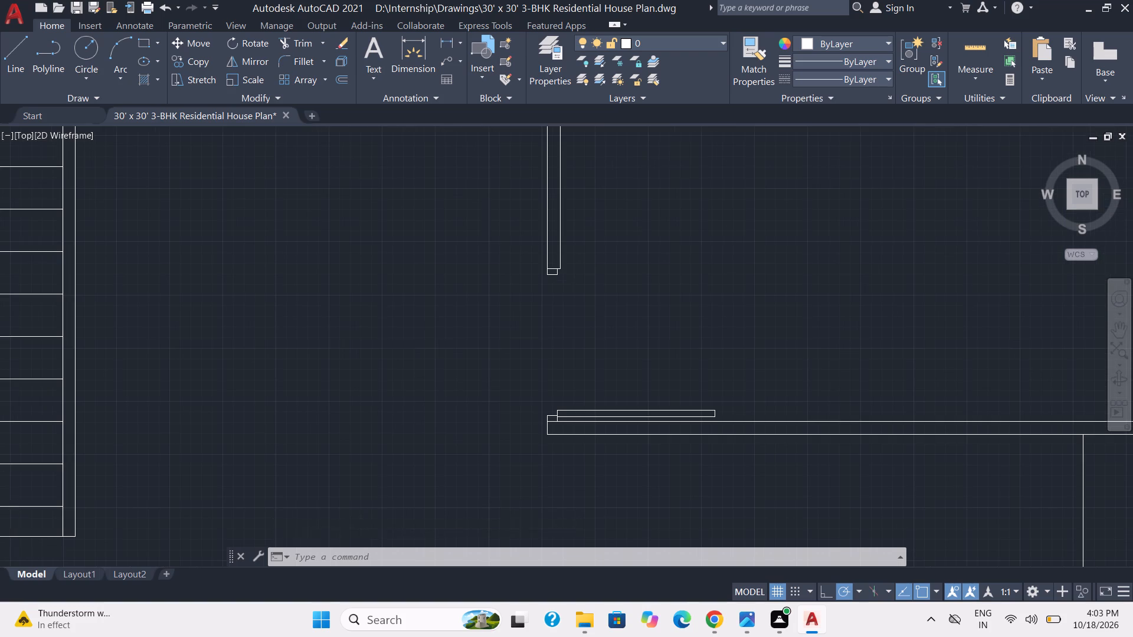
Draw a three-point swing arc for the upper-left room's door, from the leaf's upper-left corner to the lower-left corner of the opposite jamb.
{"action": "scroll", "coordinate": [418, 341], "scroll_direction": "down", "scroll_amount": 1}
{"action": "middle_click_drag", "start_coordinate": [395, 212], "coordinate": [444, 285]}
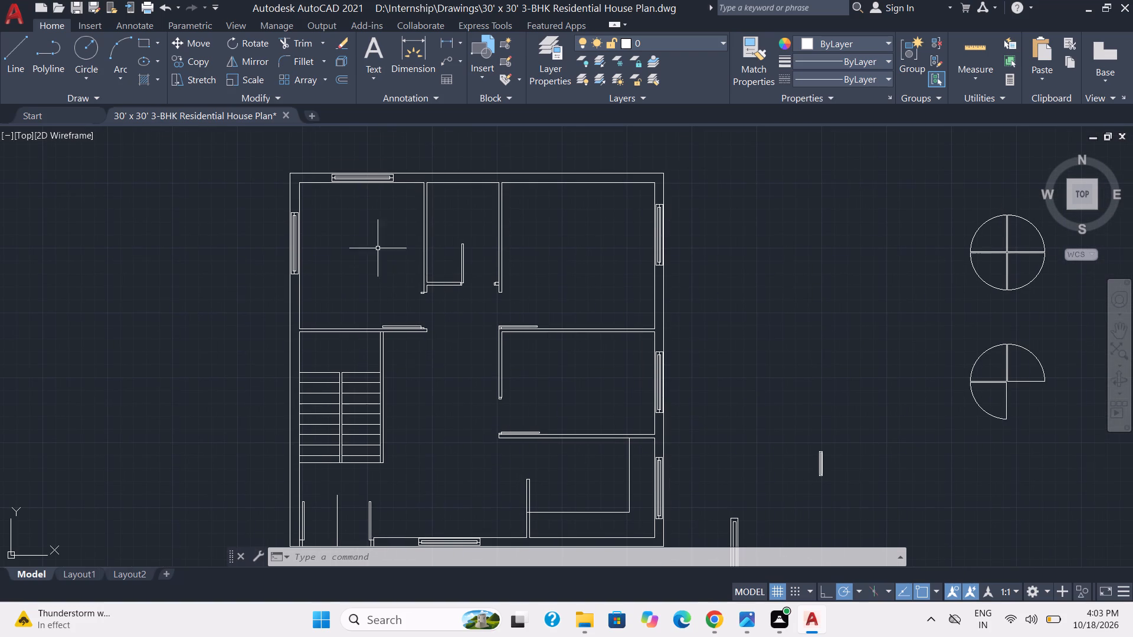
{"action": "left_click", "coordinate": [123, 45]}
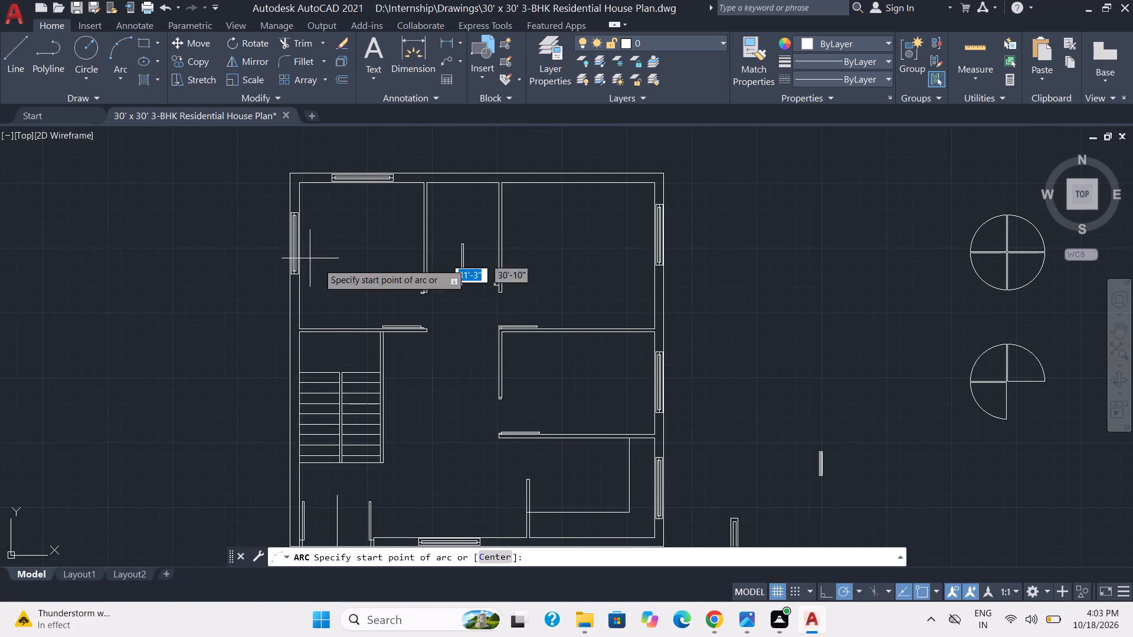
{"action": "scroll", "coordinate": [368, 278], "scroll_direction": "up", "scroll_amount": 3}
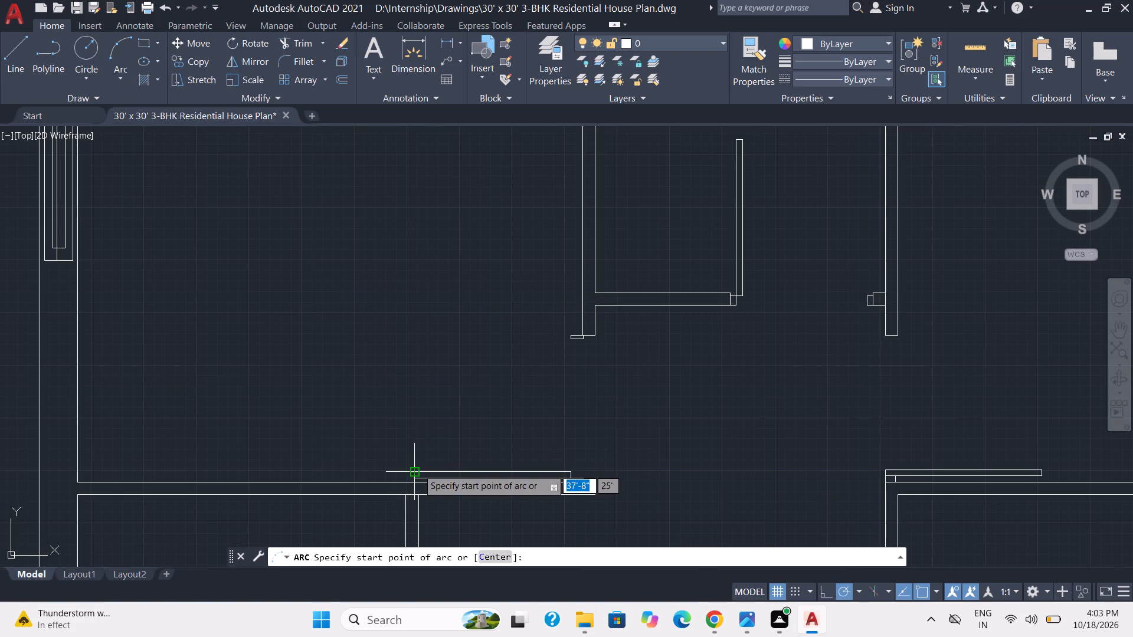
{"action": "scroll", "coordinate": [418, 469], "scroll_direction": "up", "scroll_amount": 3}
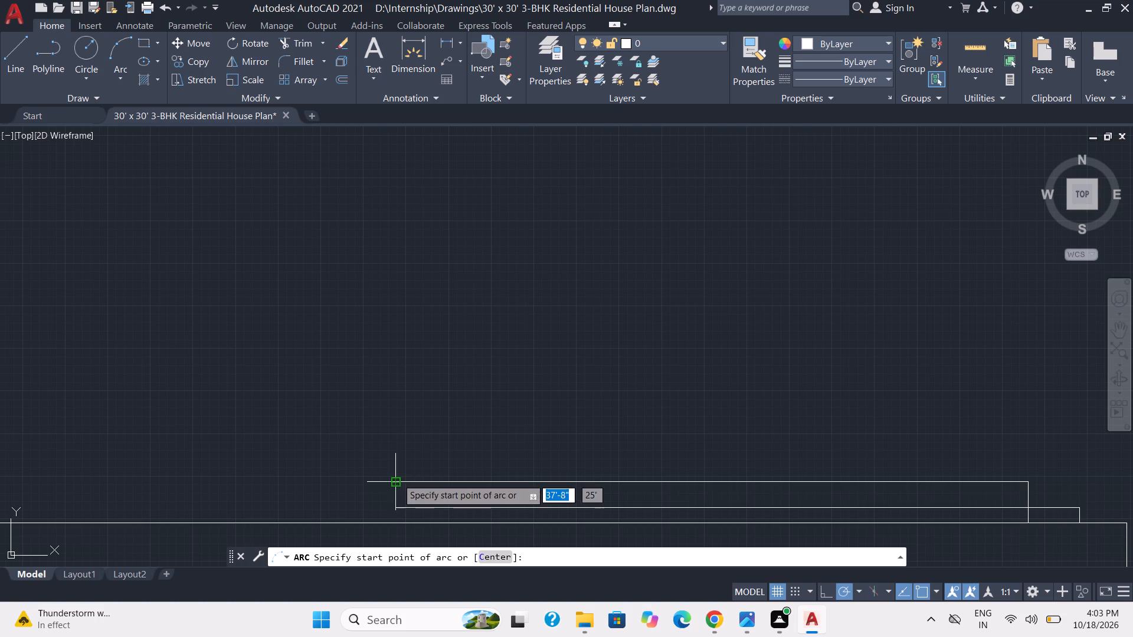
{"action": "left_click", "coordinate": [397, 478]}
{"action": "scroll", "coordinate": [638, 133], "scroll_direction": "down", "scroll_amount": 4}
{"action": "middle_click_drag", "start_coordinate": [638, 133], "coordinate": [622, 149]}
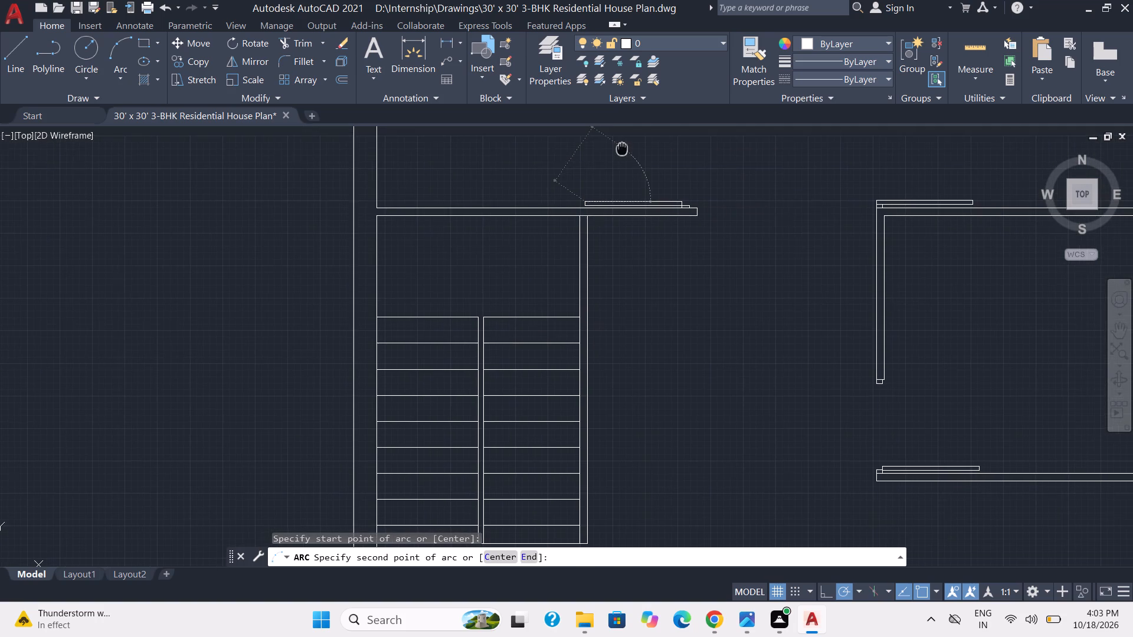
{"action": "middle_click_drag", "start_coordinate": [622, 149], "coordinate": [566, 306]}
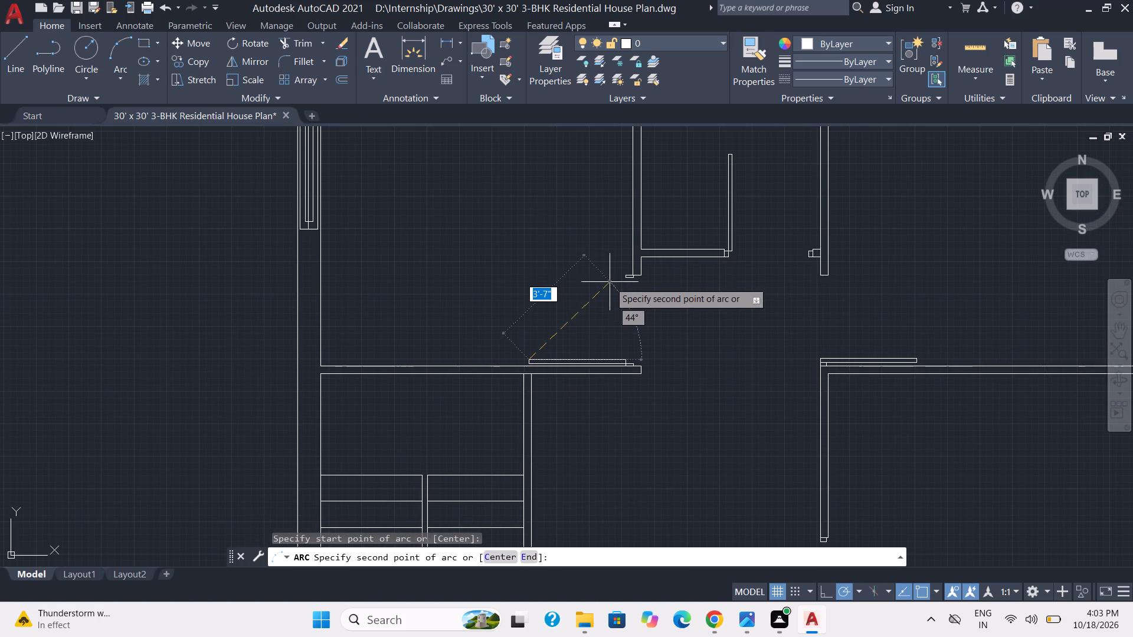
{"action": "left_click", "coordinate": [554, 297]}
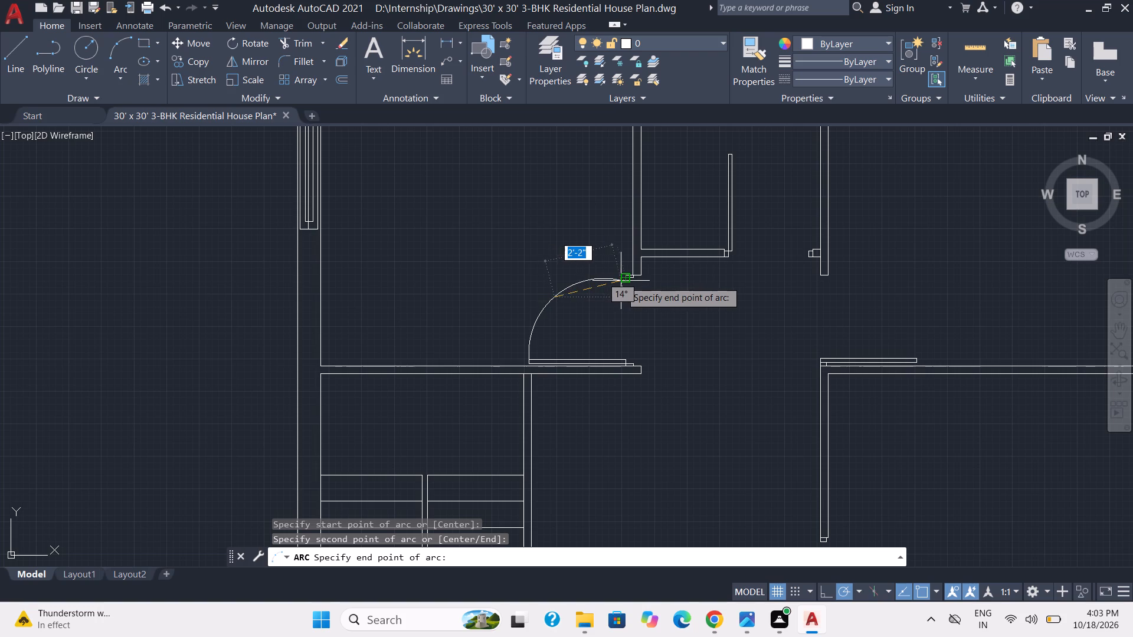
{"action": "scroll", "coordinate": [623, 281], "scroll_direction": "up", "scroll_amount": 2}
{"action": "left_click", "coordinate": [628, 275]}
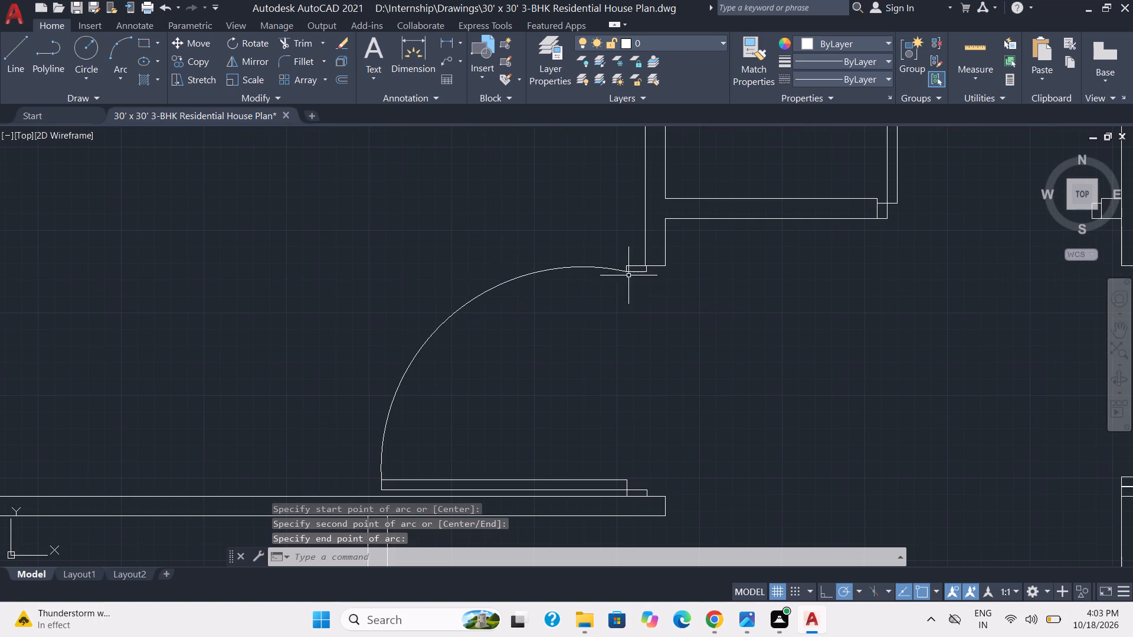
{"action": "scroll", "coordinate": [677, 387], "scroll_direction": "down", "scroll_amount": 4}
{"action": "scroll", "coordinate": [693, 385], "scroll_direction": "up", "scroll_amount": 2}
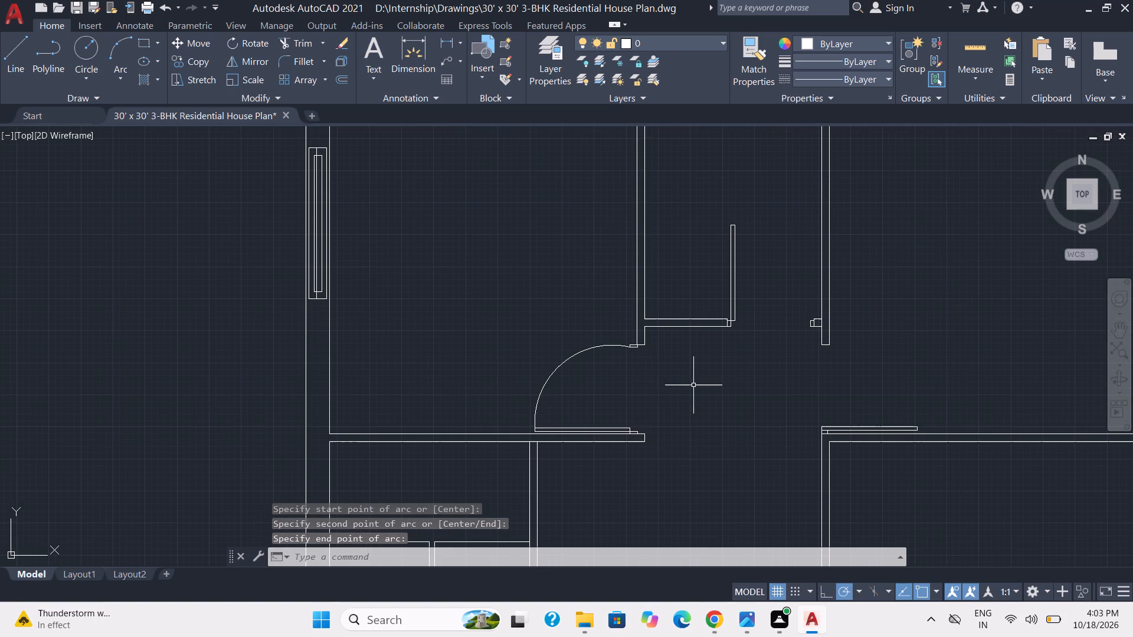
Draw a three-point swing arc for the upper middle room's door, from the leaf's upper-right corner to the opposite jamb's upper-left corner.
{"action": "scroll", "coordinate": [675, 363], "scroll_direction": "down", "scroll_amount": 1}
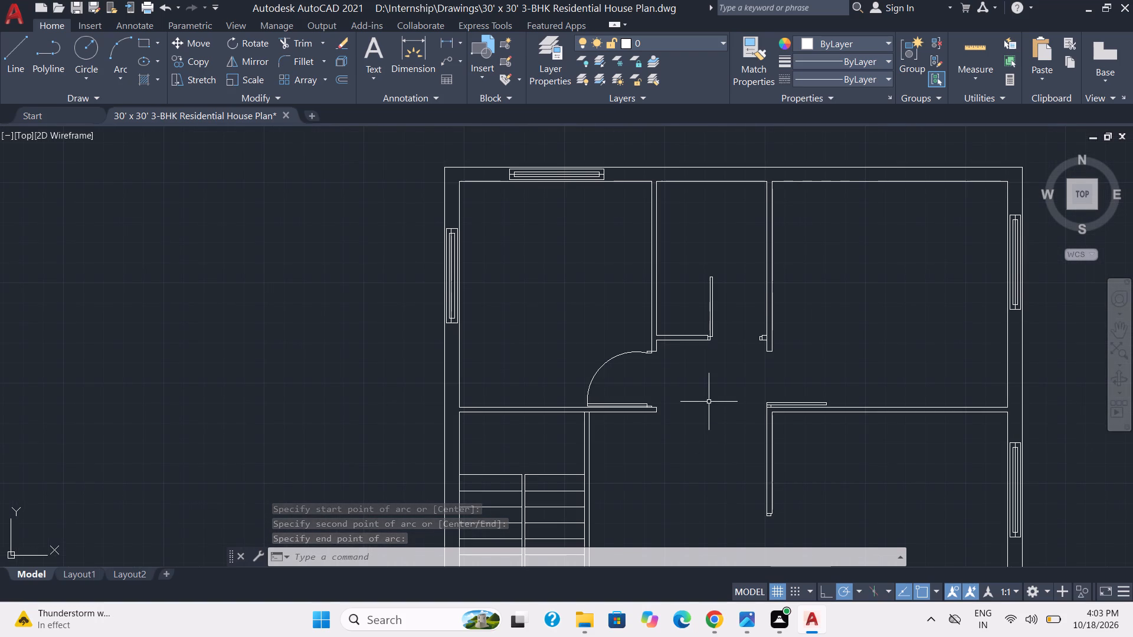
{"action": "middle_click_drag", "start_coordinate": [709, 402], "coordinate": [594, 367]}
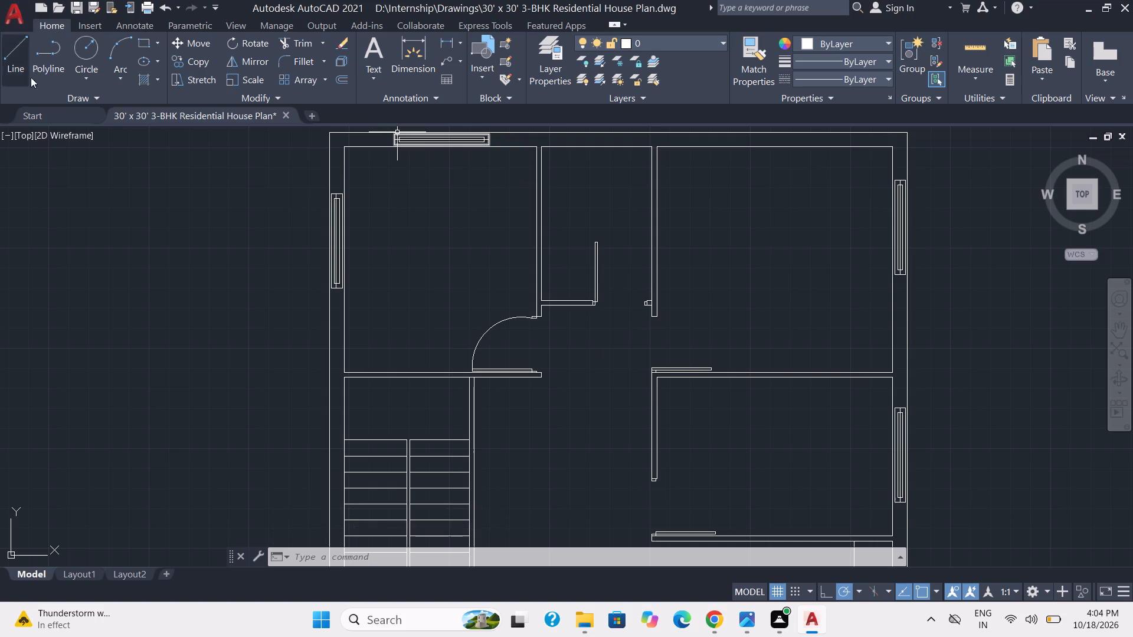
{"action": "left_click", "coordinate": [114, 45]}
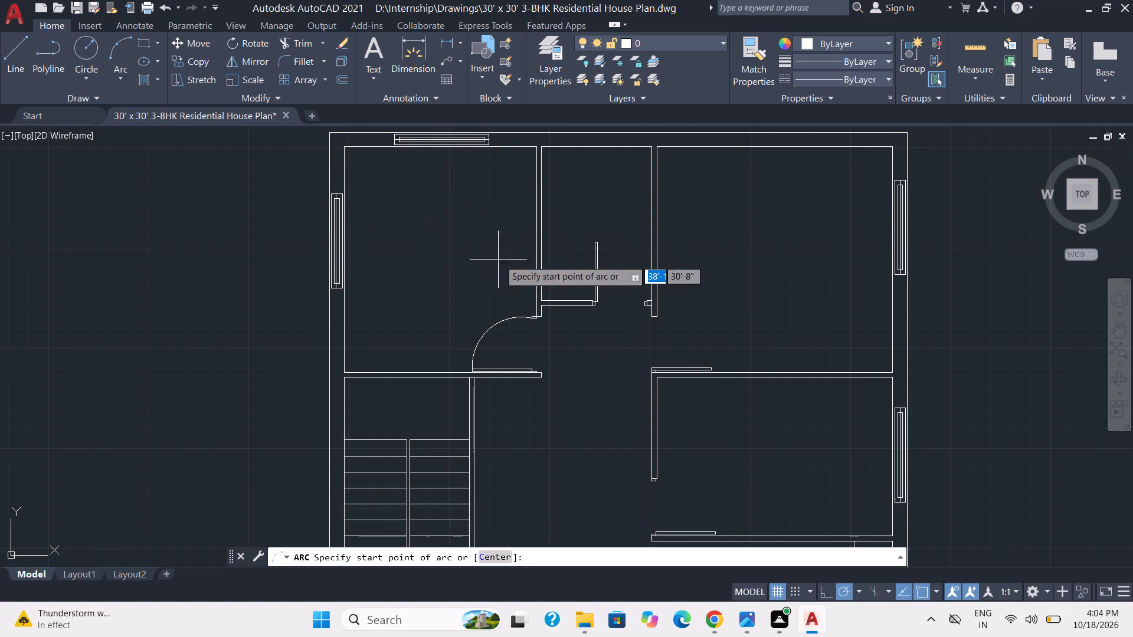
{"action": "scroll", "coordinate": [598, 232], "scroll_direction": "up", "scroll_amount": 1}
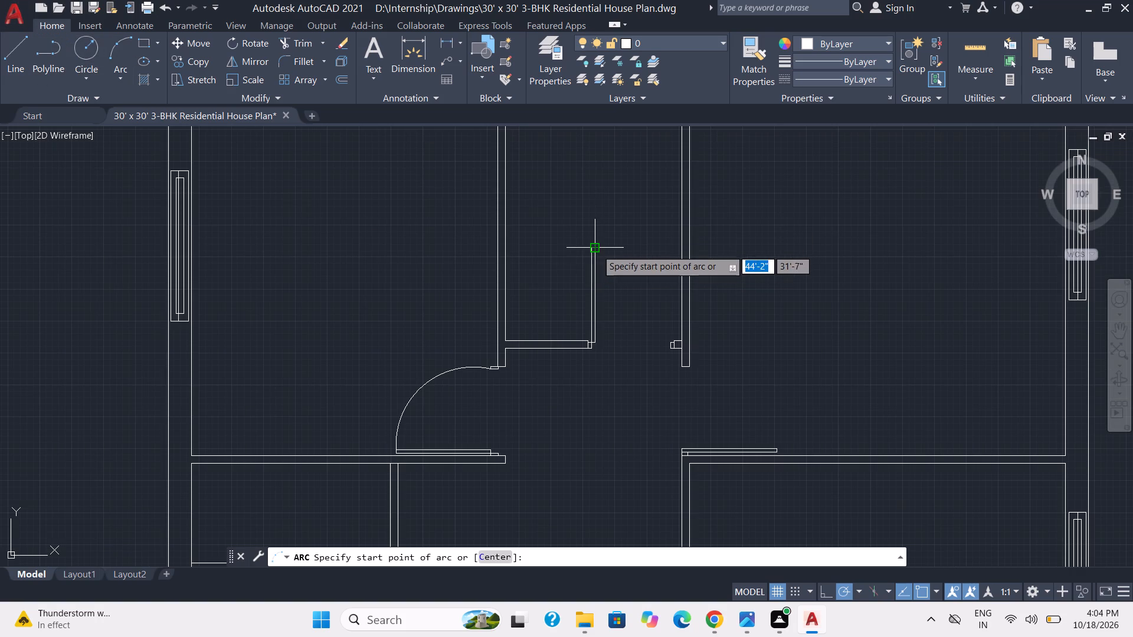
{"action": "left_click", "coordinate": [597, 249]}
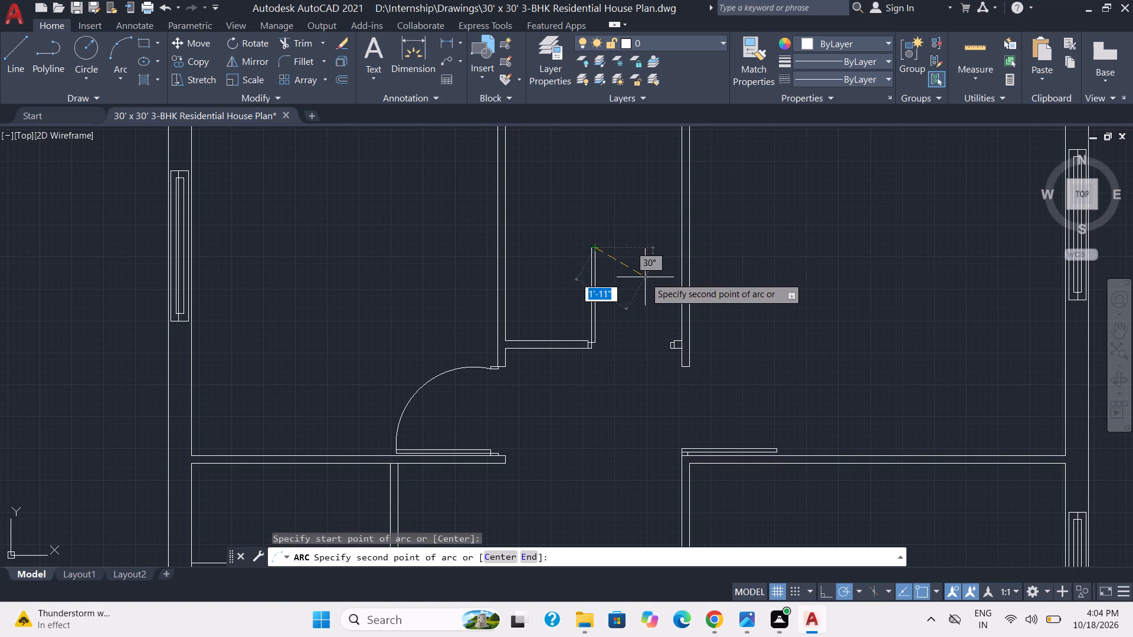
{"action": "left_click", "coordinate": [645, 277]}
{"action": "left_click", "coordinate": [666, 339]}
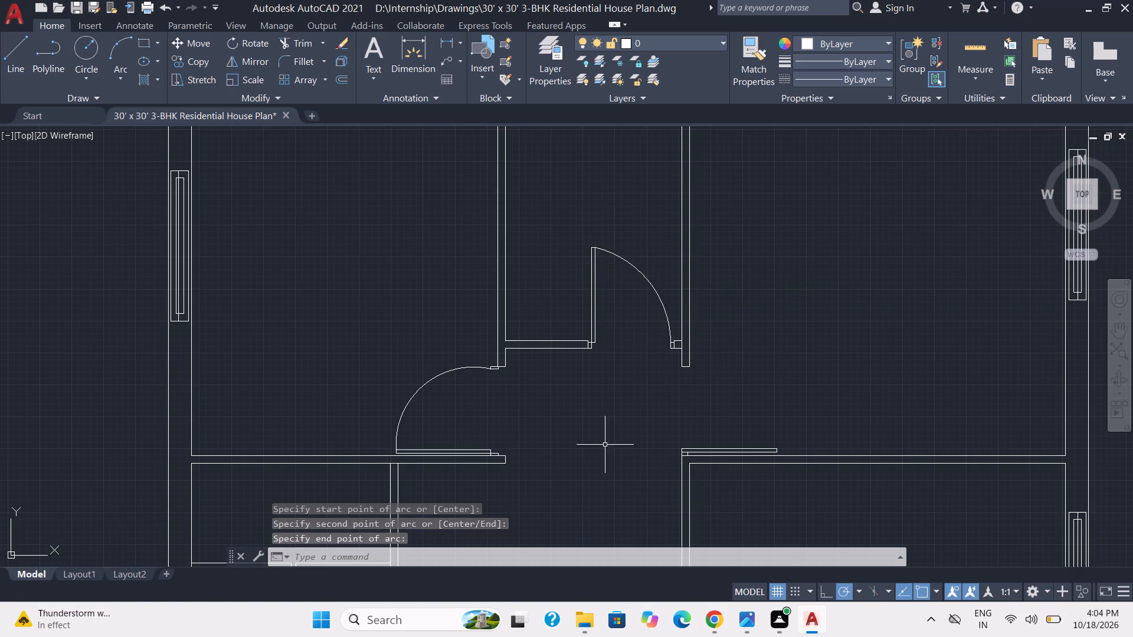
Draw a three-point swing arc for the upper-right room's door, from the leaf's upper-right corner to the opposite wall end's lower-left corner.
{"action": "scroll", "coordinate": [695, 449], "scroll_direction": "down", "scroll_amount": 1}
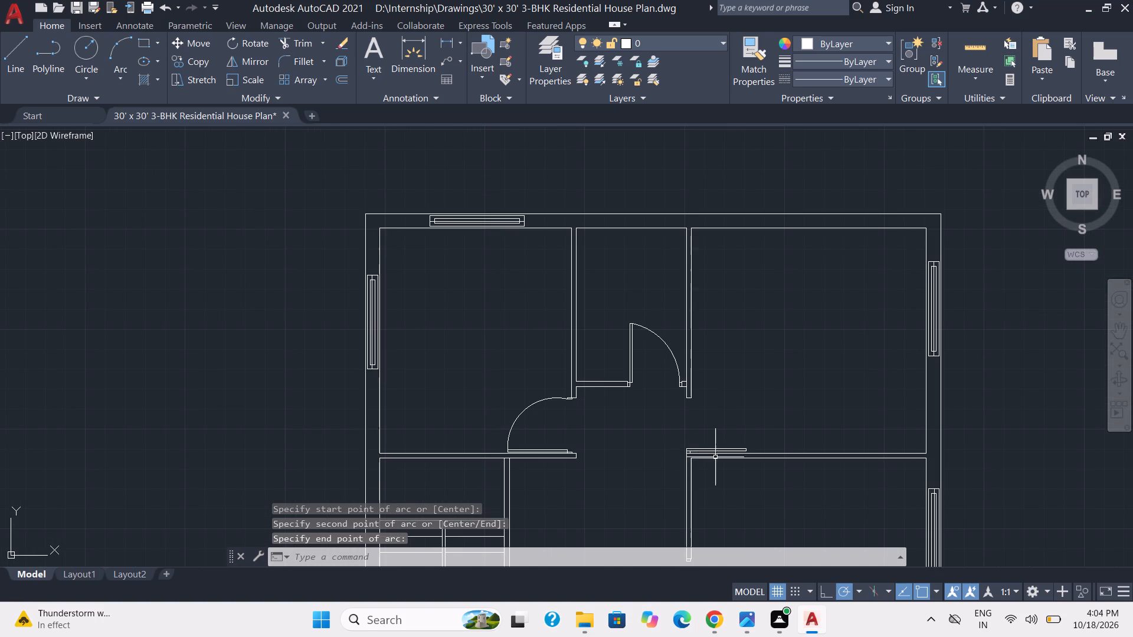
{"action": "scroll", "coordinate": [672, 431], "scroll_direction": "up", "scroll_amount": 1}
{"action": "key", "text": "b"}
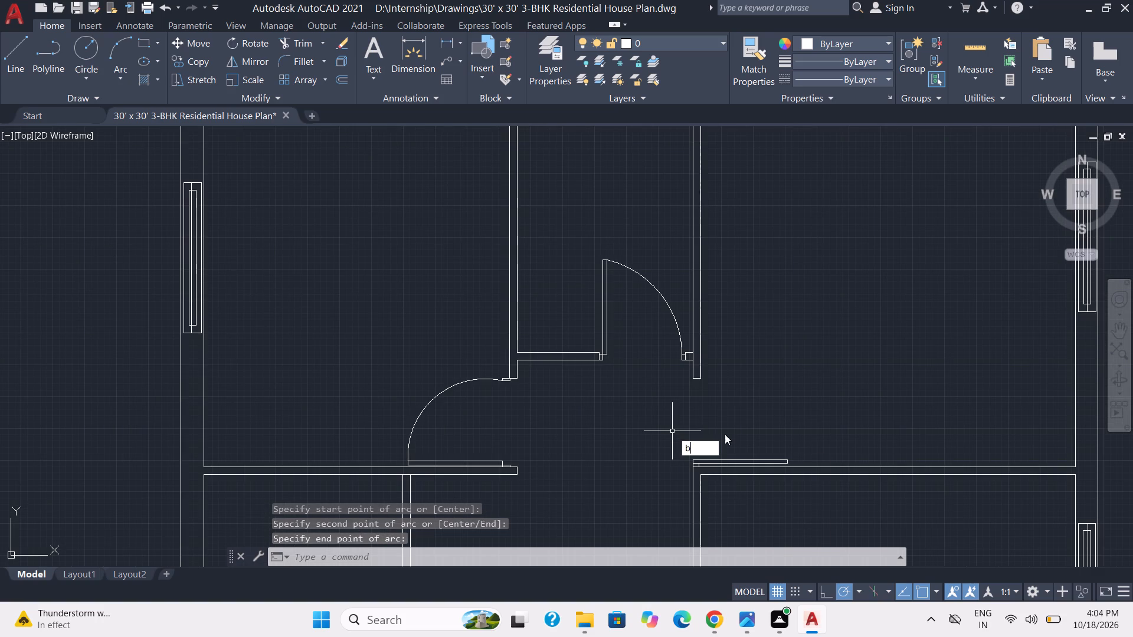
{"action": "key", "text": "BackSpace"}
{"action": "key", "text": "BackSpace"}
{"action": "key", "text": "space"}
{"action": "key", "text": "space"}
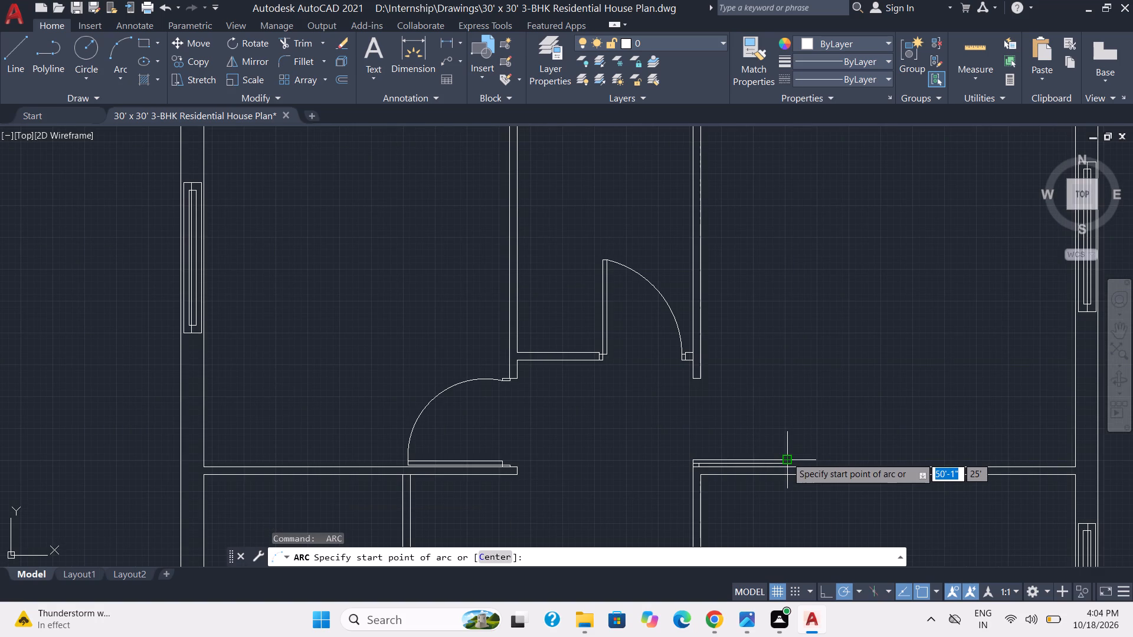
{"action": "left_click", "coordinate": [787, 455]}
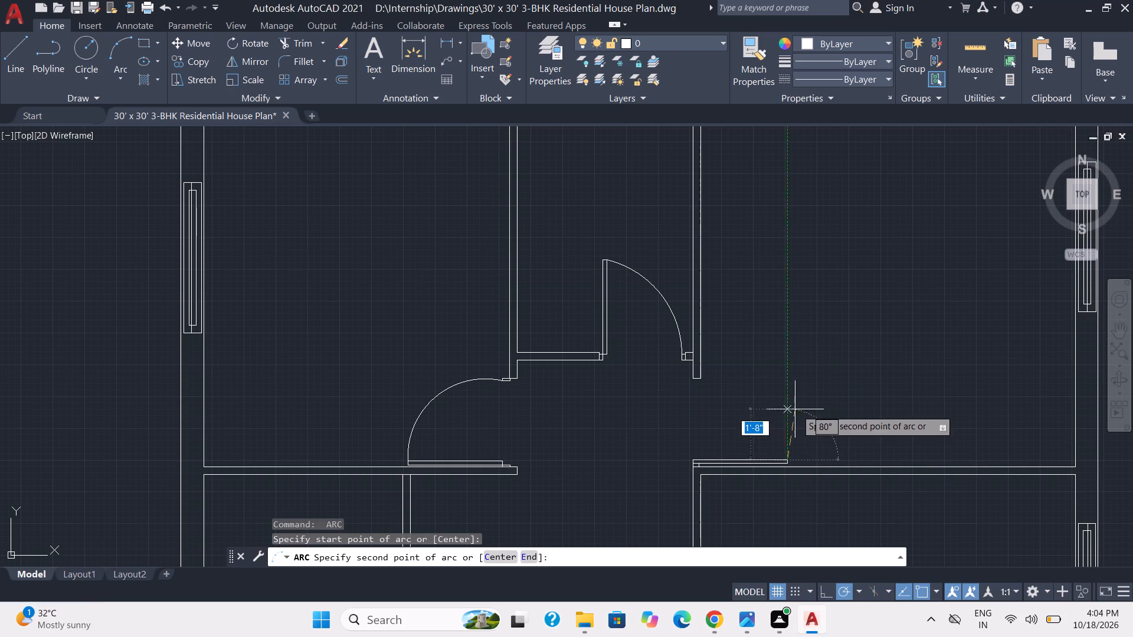
{"action": "left_click", "coordinate": [761, 411]}
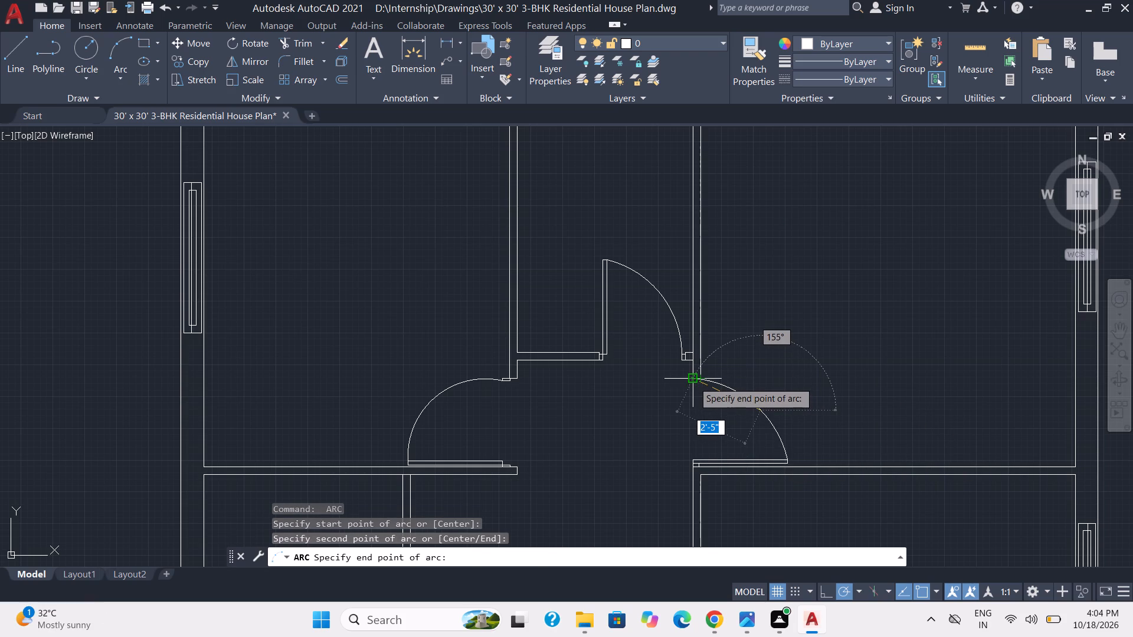
{"action": "scroll", "coordinate": [719, 396], "scroll_direction": "up", "scroll_amount": 3}
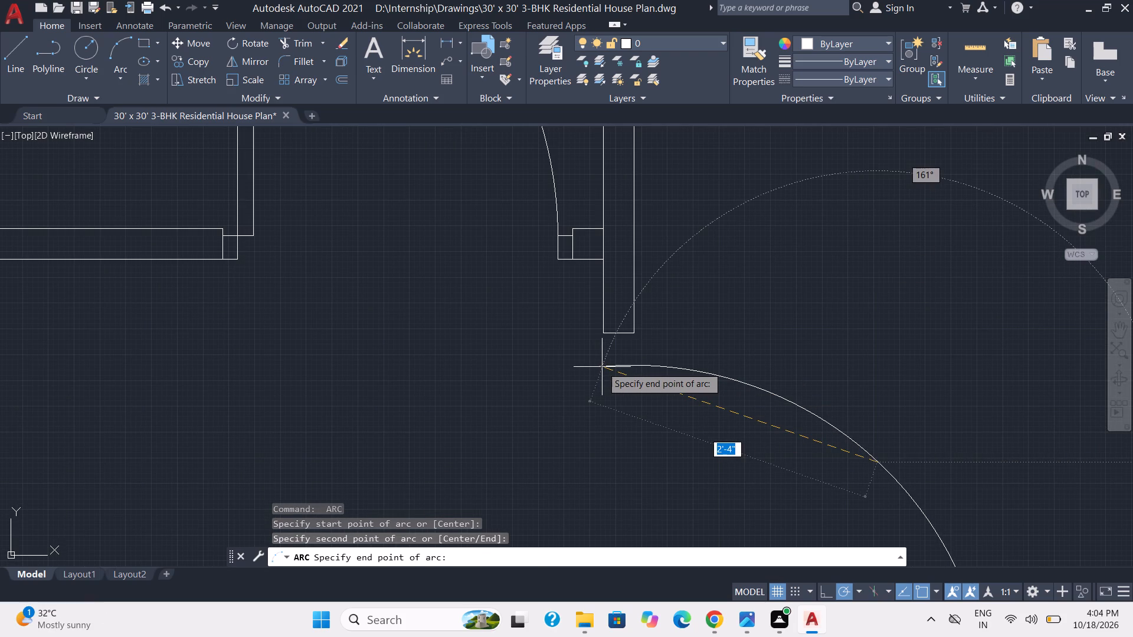
{"action": "left_click", "coordinate": [600, 335]}
Draw a three-point swing arc for the middle right-hand room's door, from the leaf's upper-right corner to the opposite jamb's lower-left corner.
{"action": "scroll", "coordinate": [707, 511], "scroll_direction": "down", "scroll_amount": 4}
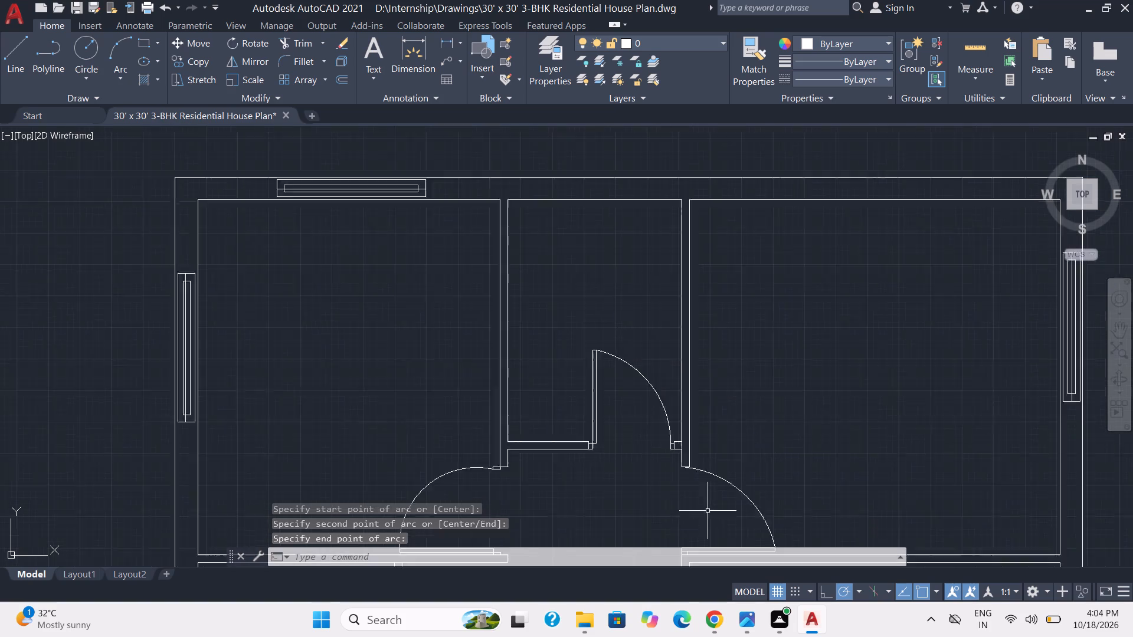
{"action": "middle_click_drag", "start_coordinate": [744, 361], "coordinate": [696, 212]}
{"action": "scroll", "coordinate": [719, 298], "scroll_direction": "down", "scroll_amount": 1}
{"action": "key", "text": "space"}
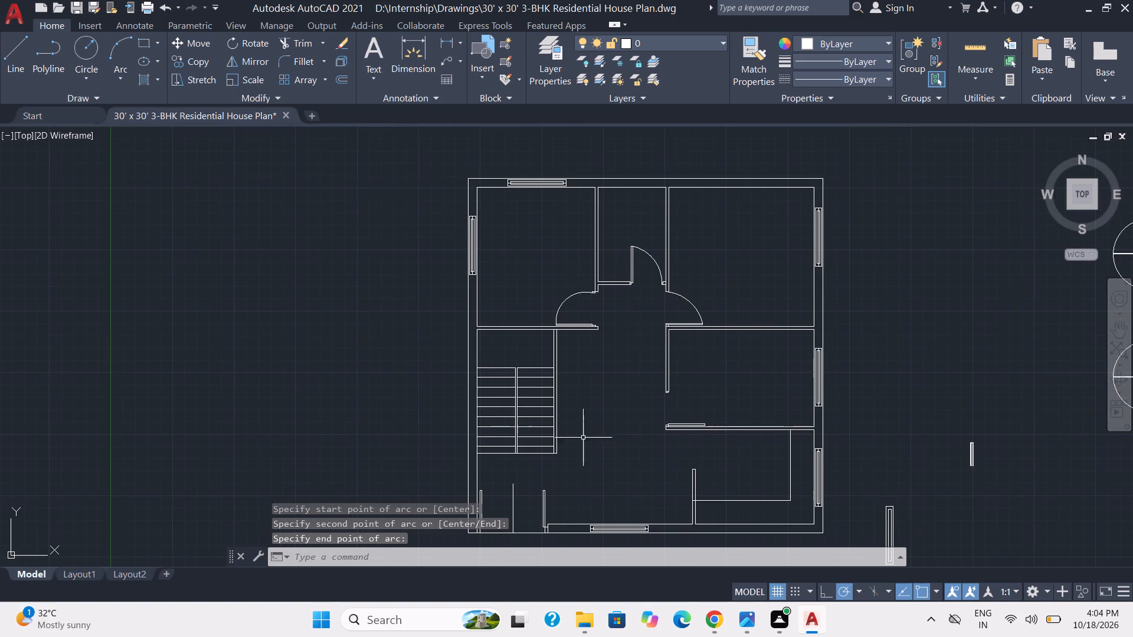
{"action": "scroll", "coordinate": [590, 431], "scroll_direction": "up", "scroll_amount": 1}
{"action": "middle_click_drag", "start_coordinate": [590, 431], "coordinate": [600, 248]}
{"action": "key", "text": "space"}
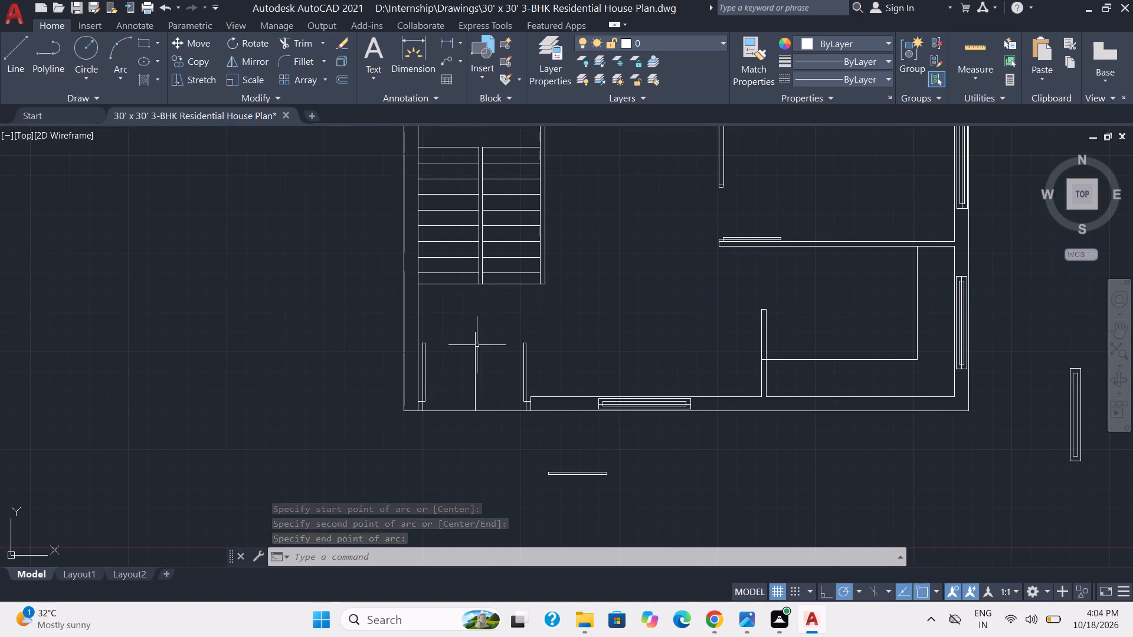
{"action": "key", "text": "space"}
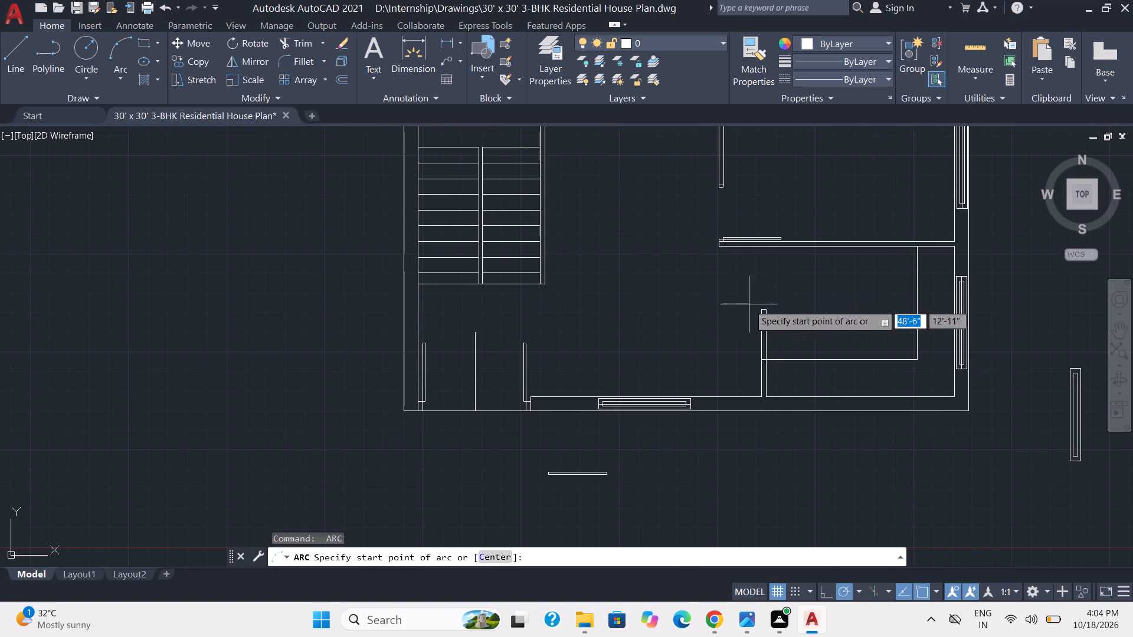
{"action": "middle_click_drag", "start_coordinate": [745, 242], "coordinate": [764, 330]}
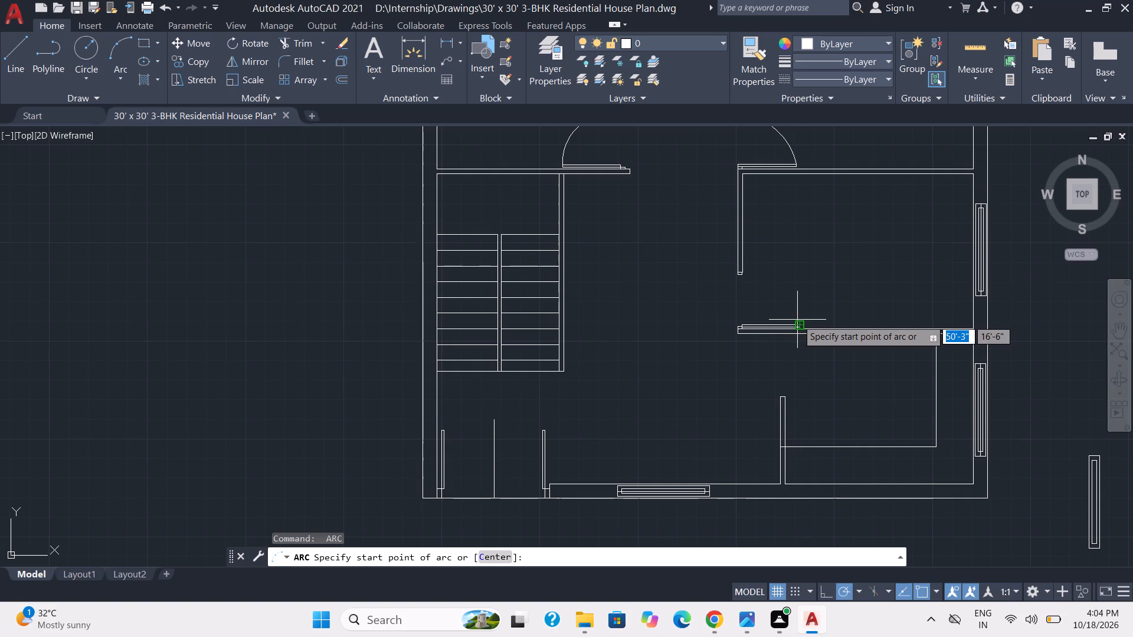
{"action": "scroll", "coordinate": [799, 318], "scroll_direction": "up", "scroll_amount": 3}
{"action": "left_click", "coordinate": [790, 338]}
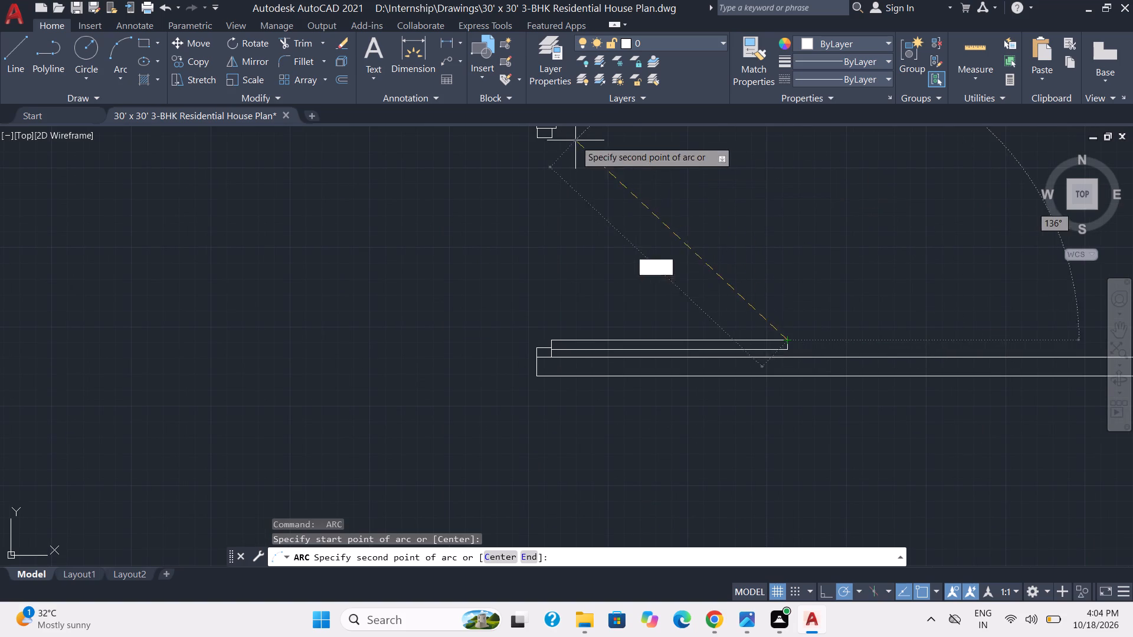
{"action": "left_click", "coordinate": [695, 193]}
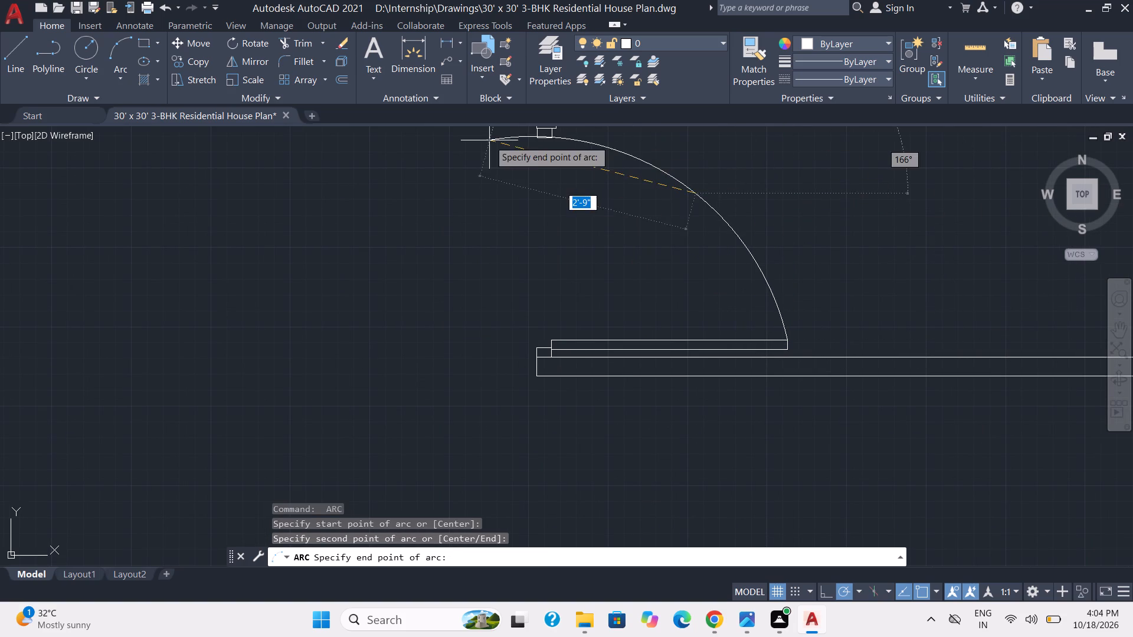
{"action": "left_click", "coordinate": [540, 139]}
Draw a three-point swing arc for the entrance's left leaf, from its upper-right corner to the lower end of the opening's centre line.
{"action": "scroll", "coordinate": [636, 228], "scroll_direction": "down", "scroll_amount": 3}
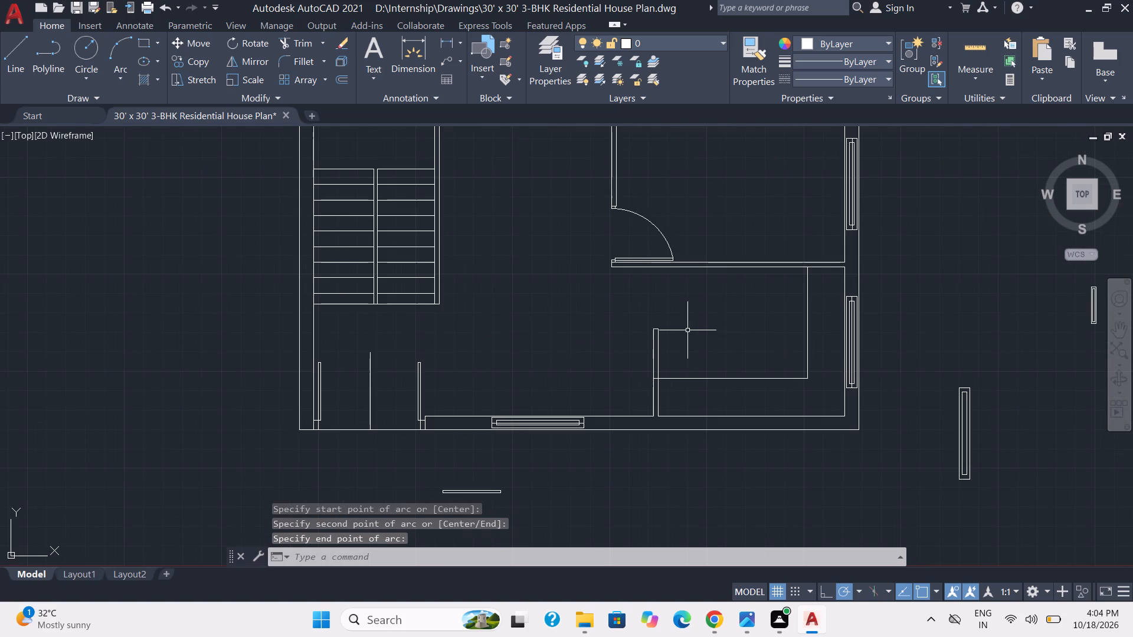
{"action": "scroll", "coordinate": [687, 330], "scroll_direction": "down", "scroll_amount": 3}
{"action": "middle_click_drag", "start_coordinate": [649, 343], "coordinate": [647, 279]}
{"action": "key", "text": "space"}
{"action": "scroll", "coordinate": [627, 273], "scroll_direction": "up", "scroll_amount": 2}
{"action": "scroll", "coordinate": [627, 273], "scroll_direction": "down", "scroll_amount": 3}
{"action": "key", "text": "space"}
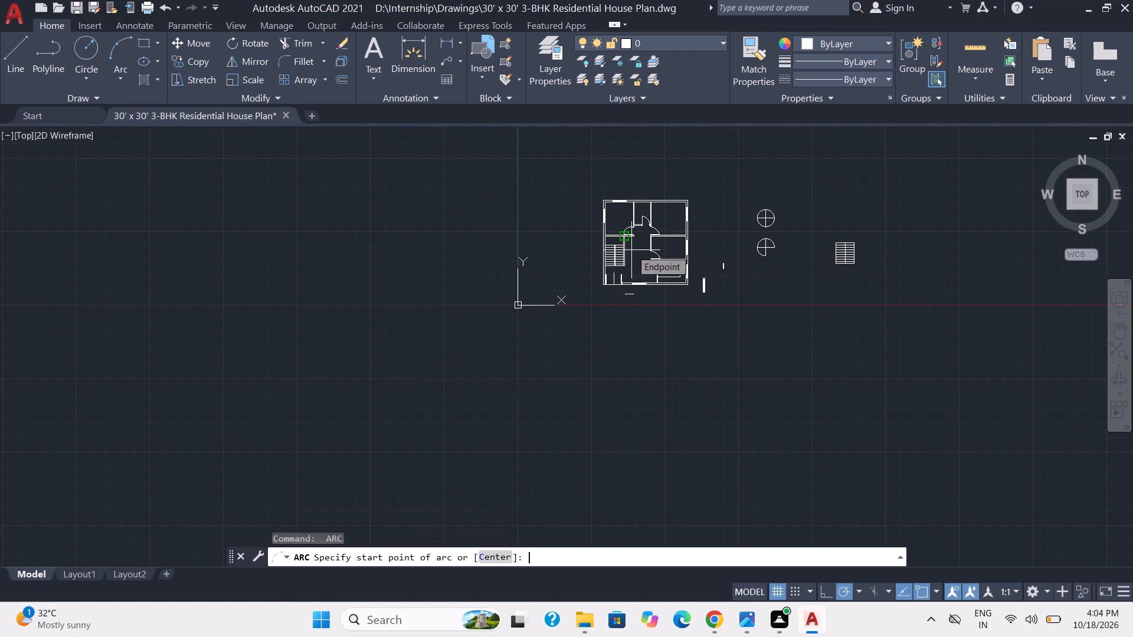
{"action": "scroll", "coordinate": [646, 287], "scroll_direction": "up", "scroll_amount": 3}
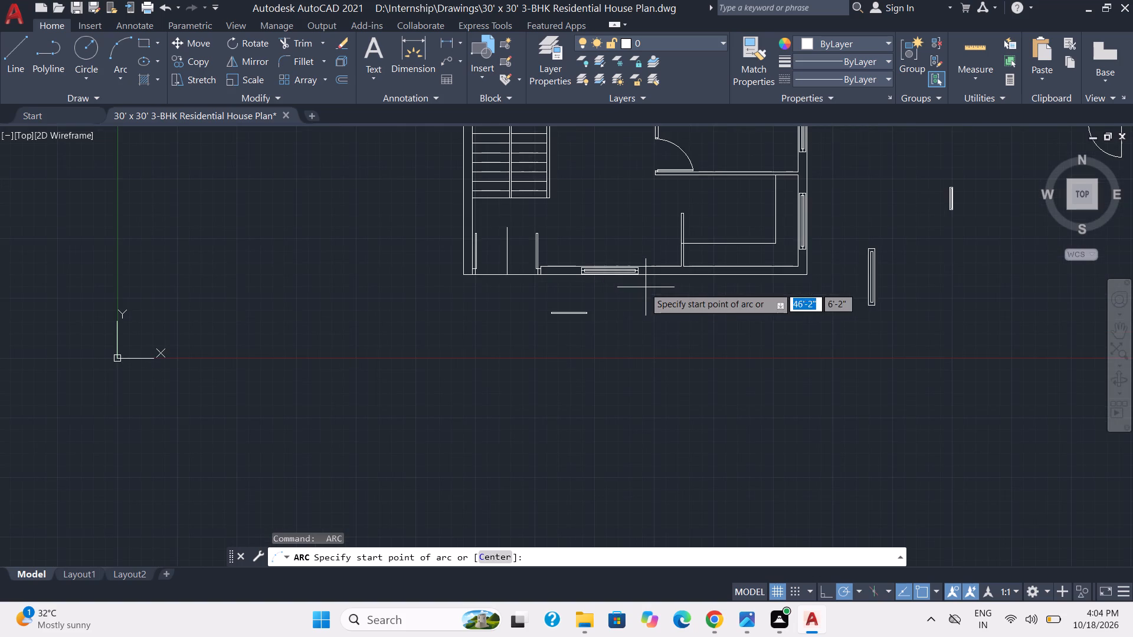
{"action": "scroll", "coordinate": [541, 298], "scroll_direction": "up", "scroll_amount": 2}
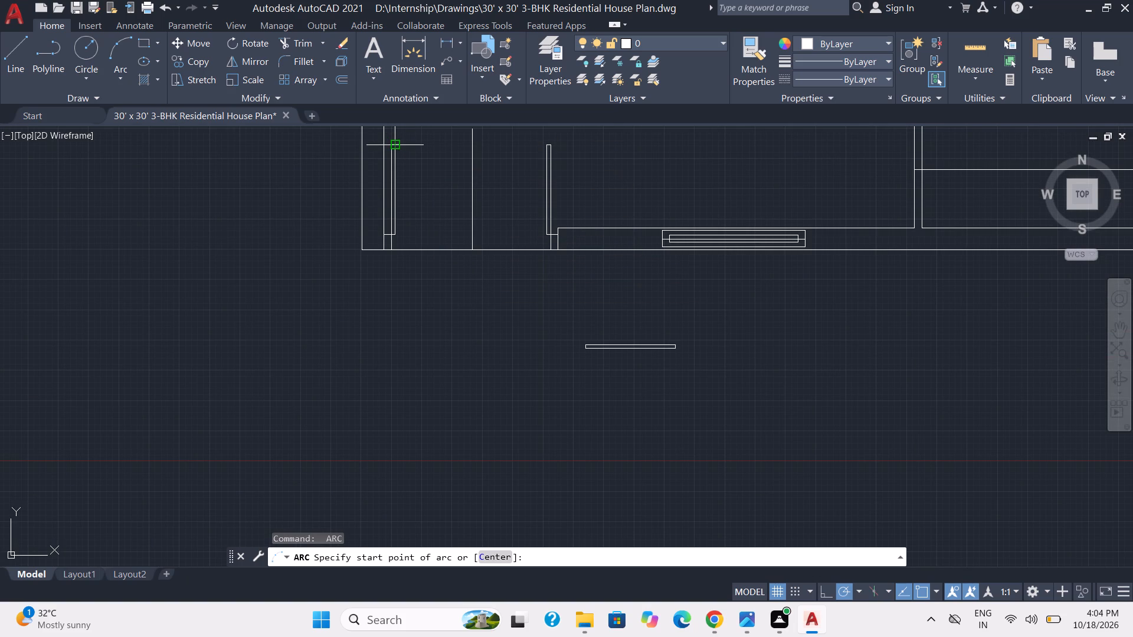
{"action": "left_click", "coordinate": [395, 147]}
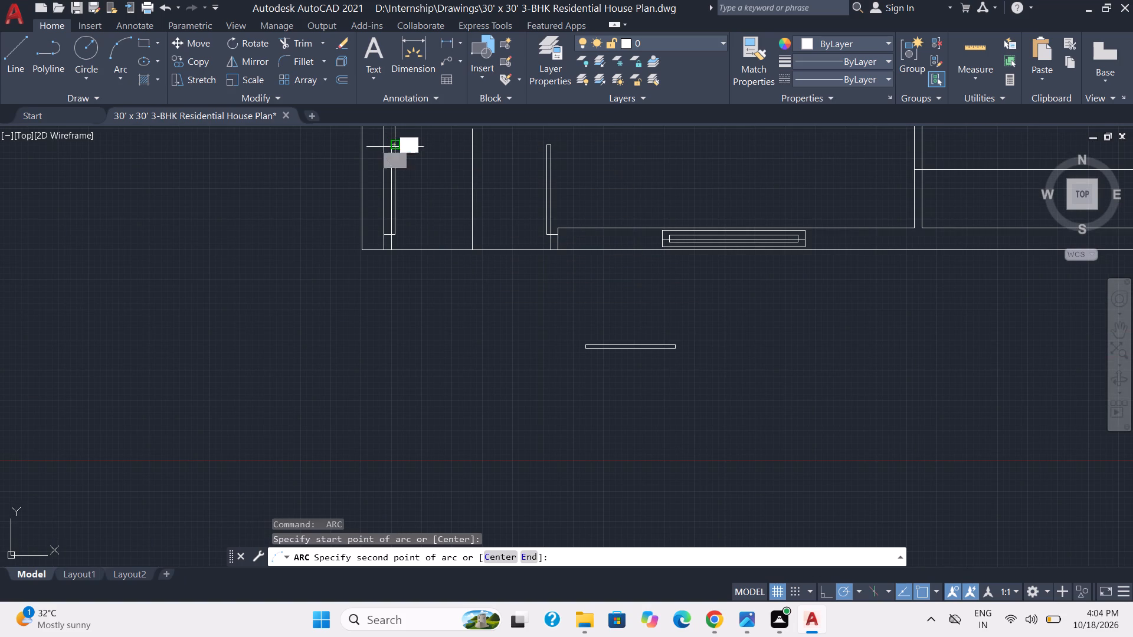
{"action": "left_click", "coordinate": [443, 176]}
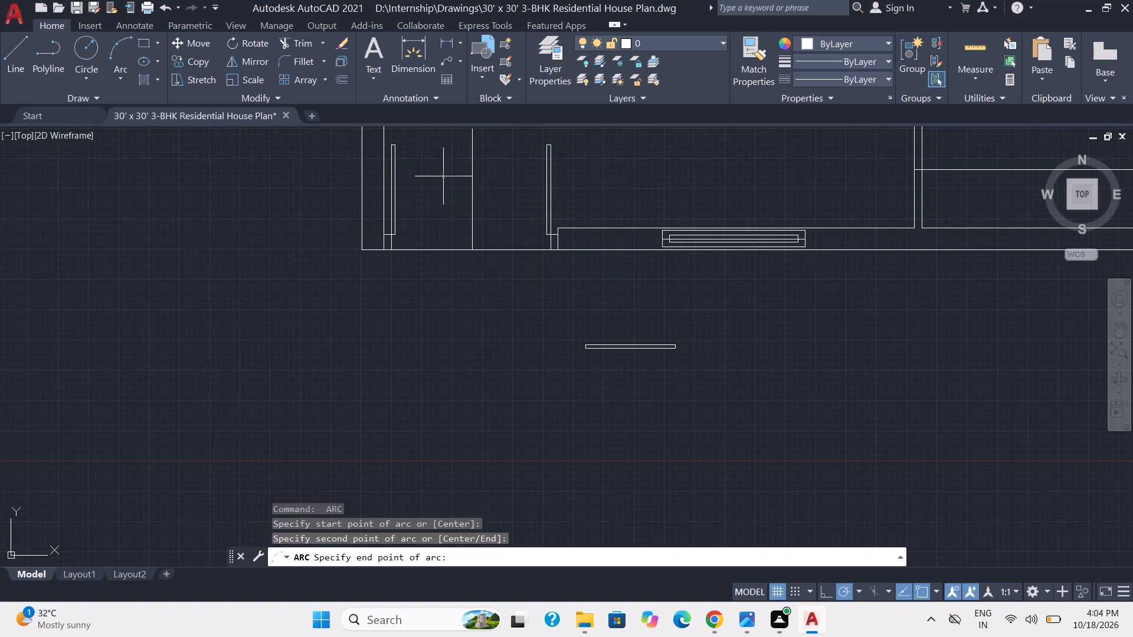
{"action": "left_click", "coordinate": [469, 250]}
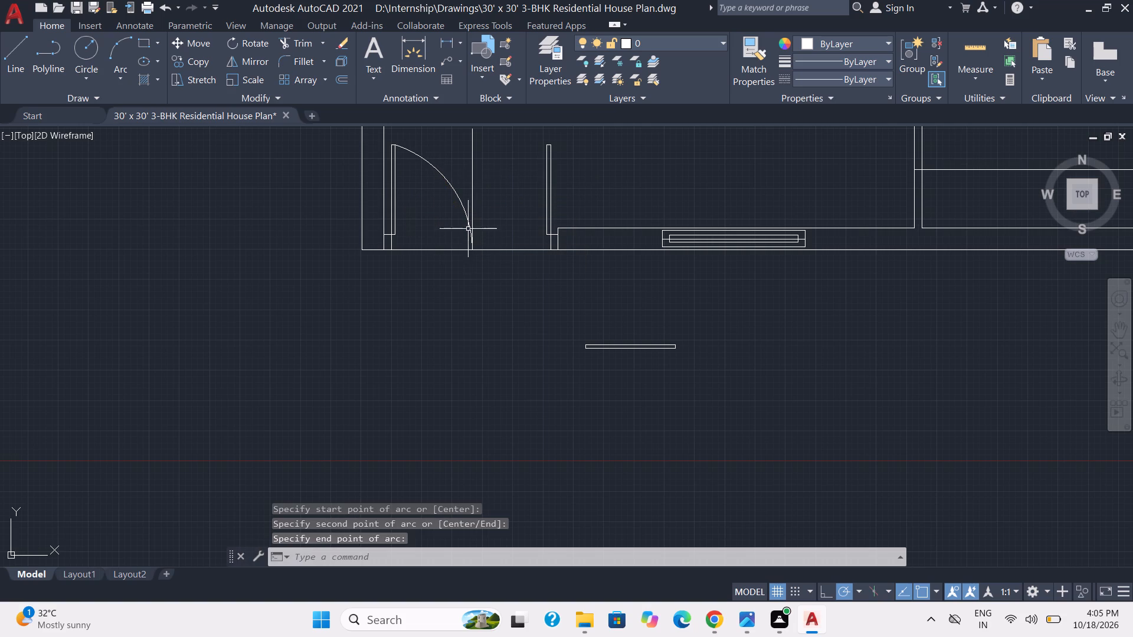
Draw a three-point swing arc for the entrance's right leaf, from its upper-left corner to the lower end of the opening's centre line.
{"action": "key", "text": "space"}
{"action": "scroll", "coordinate": [523, 178], "scroll_direction": "down", "scroll_amount": 1}
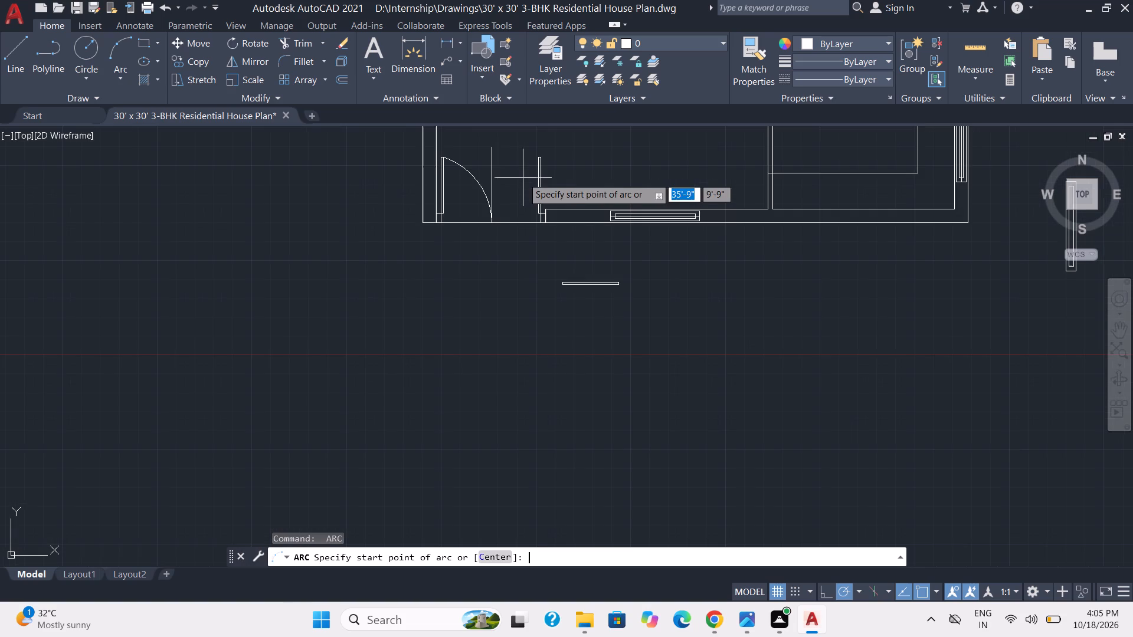
{"action": "left_click", "coordinate": [536, 156]}
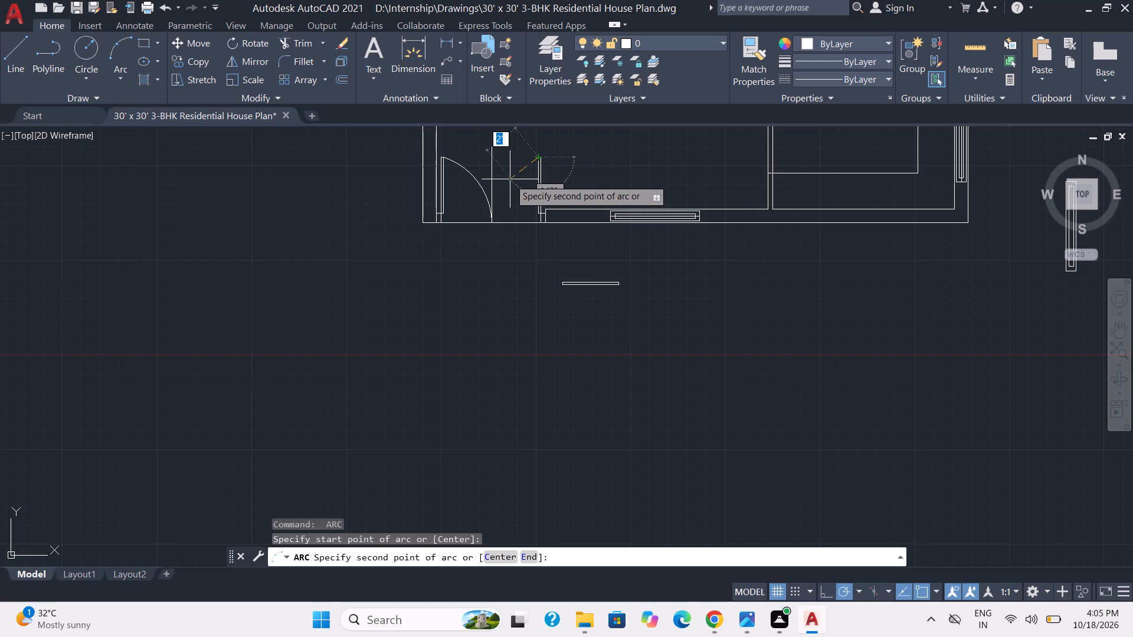
{"action": "left_click", "coordinate": [510, 179]}
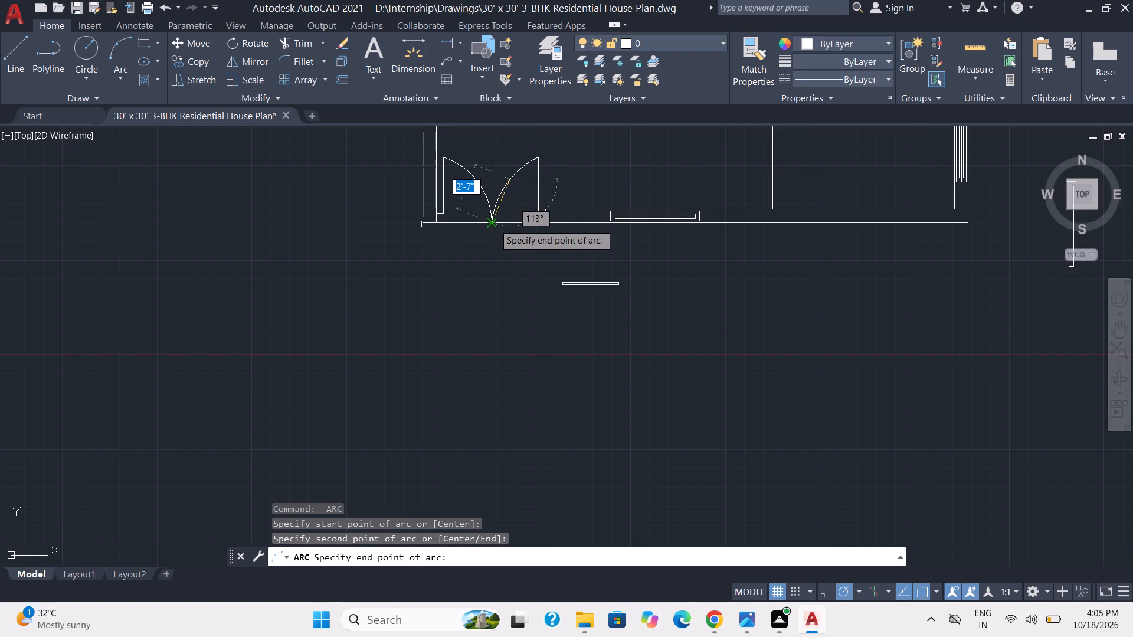
{"action": "left_click", "coordinate": [494, 224]}
Delete the vertical centre line between the two entrance door leaves.
{"action": "scroll", "coordinate": [514, 189], "scroll_direction": "down", "scroll_amount": 2}
{"action": "scroll", "coordinate": [508, 176], "scroll_direction": "up", "scroll_amount": 5}
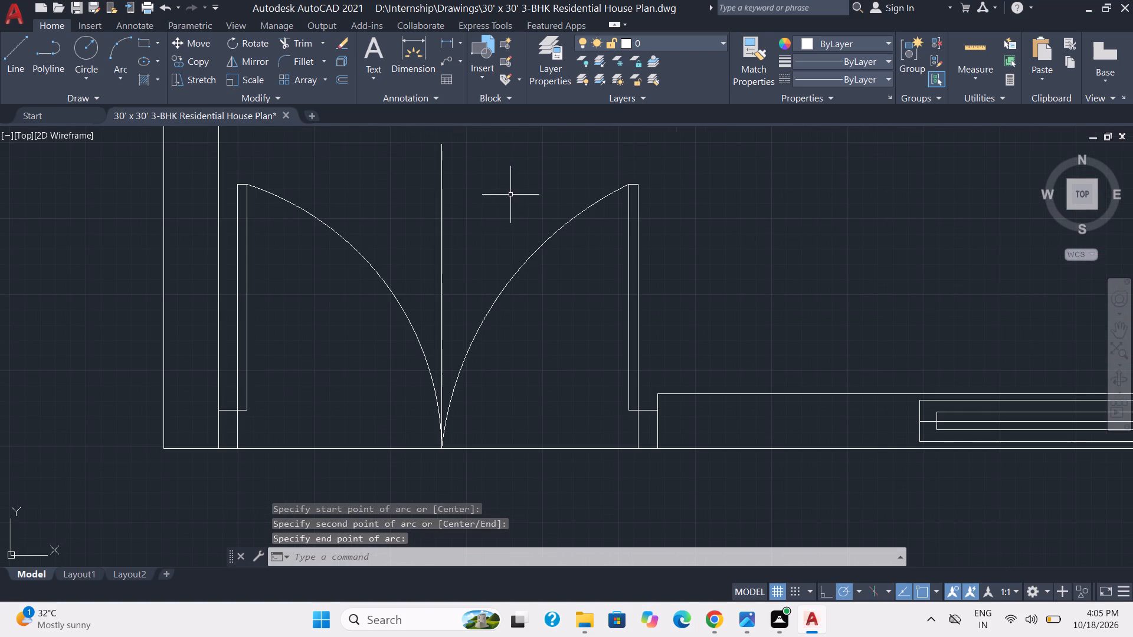
{"action": "left_click", "coordinate": [443, 230]}
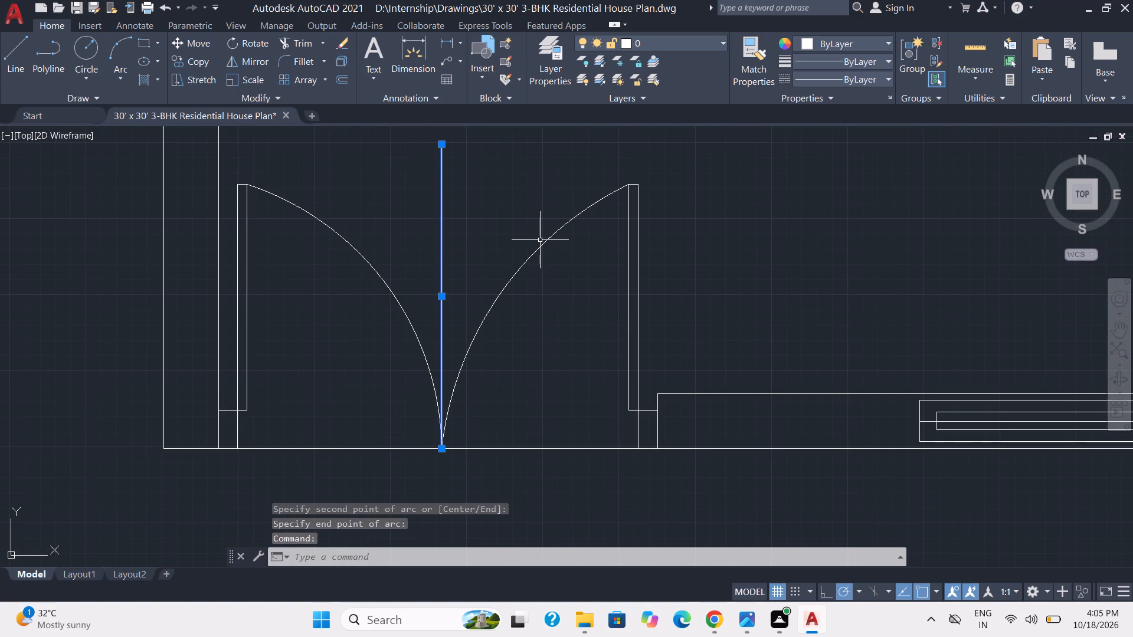
{"action": "key", "text": "Delete"}
Trim the outer wall line across both halves of the double-door entrance opening, between the jambs.
{"action": "scroll", "coordinate": [541, 240], "scroll_direction": "down", "scroll_amount": 1}
{"action": "key", "text": "space"}
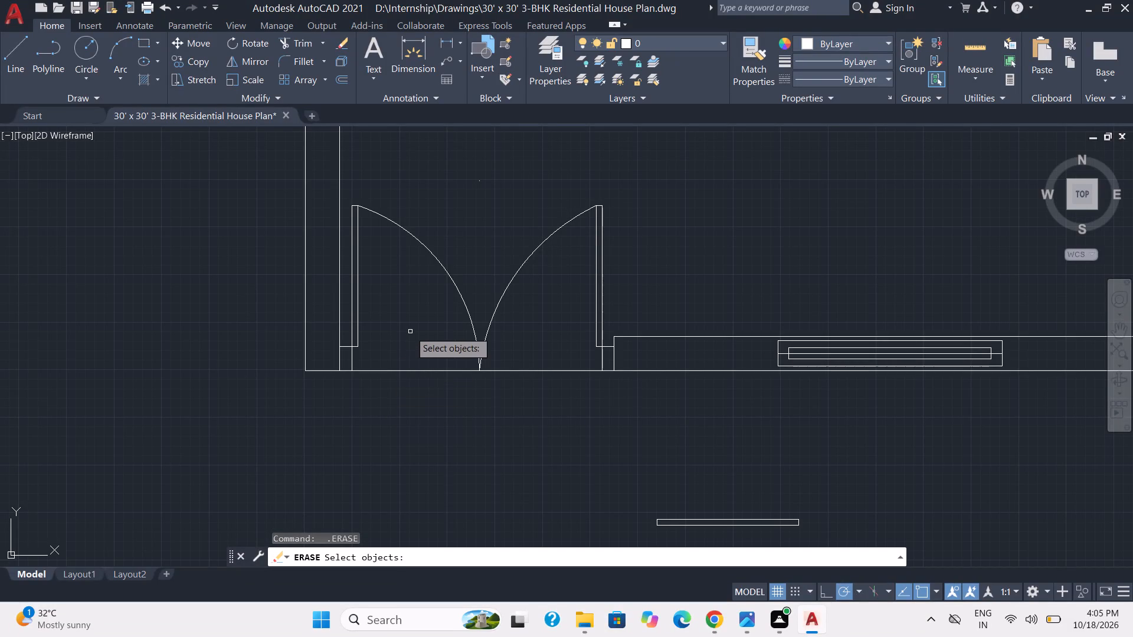
{"action": "key", "text": "Escape"}
{"action": "left_click", "coordinate": [310, 36]}
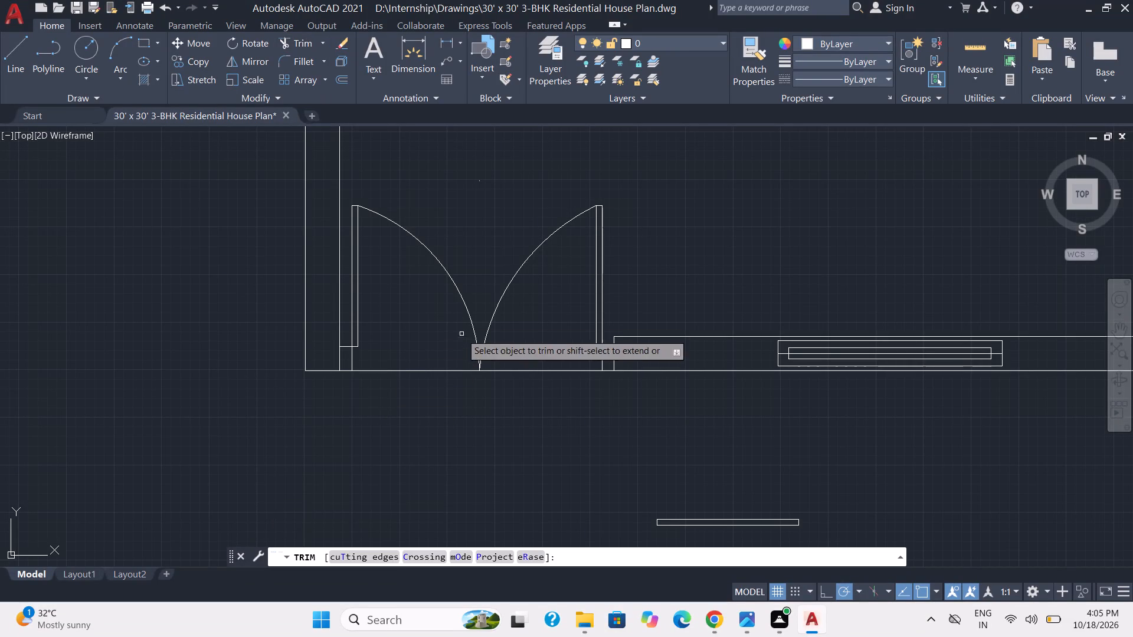
{"action": "left_click_drag", "start_coordinate": [415, 343], "coordinate": [417, 481]}
{"action": "left_click_drag", "start_coordinate": [535, 346], "coordinate": [557, 510]}
{"action": "scroll", "coordinate": [574, 425], "scroll_direction": "down", "scroll_amount": 2}
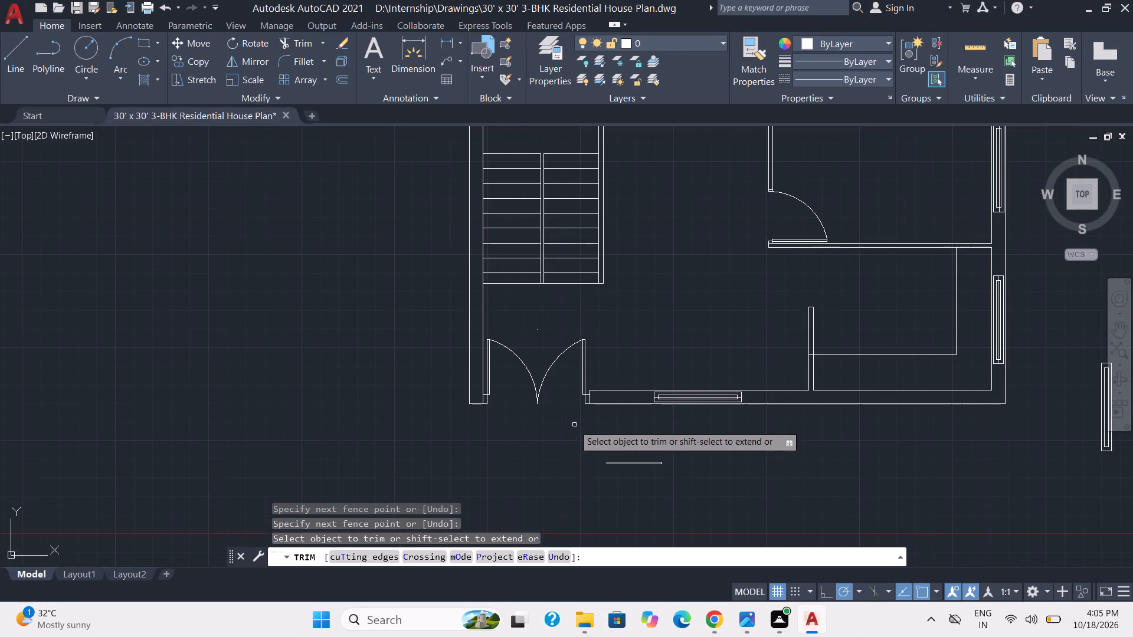
Delete the stray mark floating above the gap between the entrance's two door swing arcs.
{"action": "key", "text": "Escape"}
{"action": "scroll", "coordinate": [540, 346], "scroll_direction": "up", "scroll_amount": 5}
{"action": "left_click", "coordinate": [493, 202]}
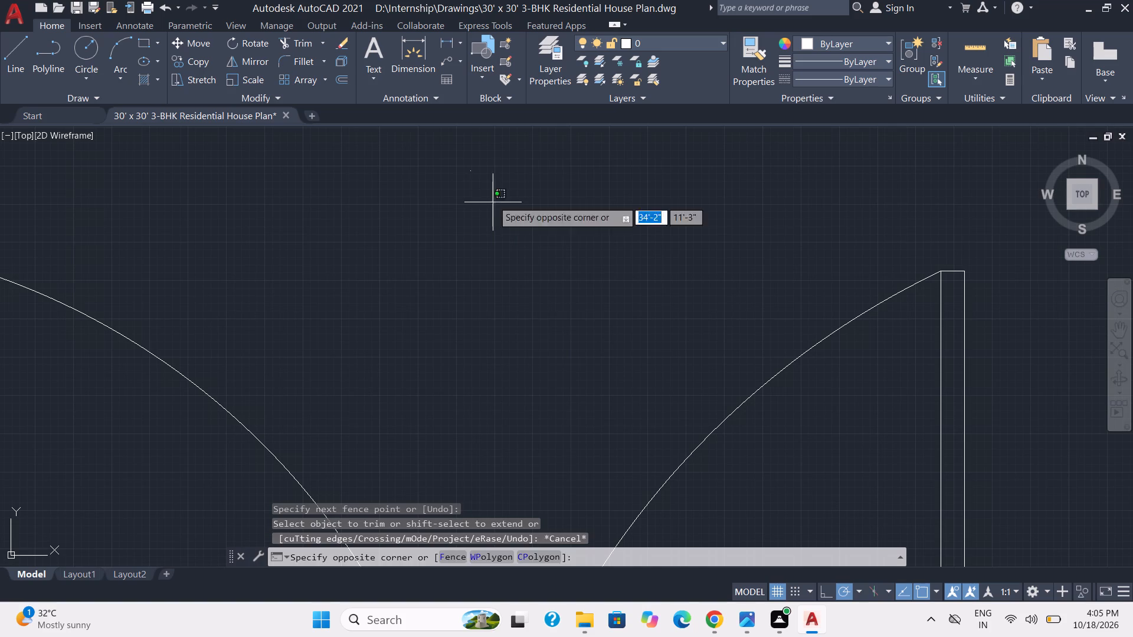
{"action": "left_click", "coordinate": [460, 153]}
{"action": "key", "text": "Delete"}
{"action": "scroll", "coordinate": [446, 518], "scroll_direction": "down", "scroll_amount": 3}
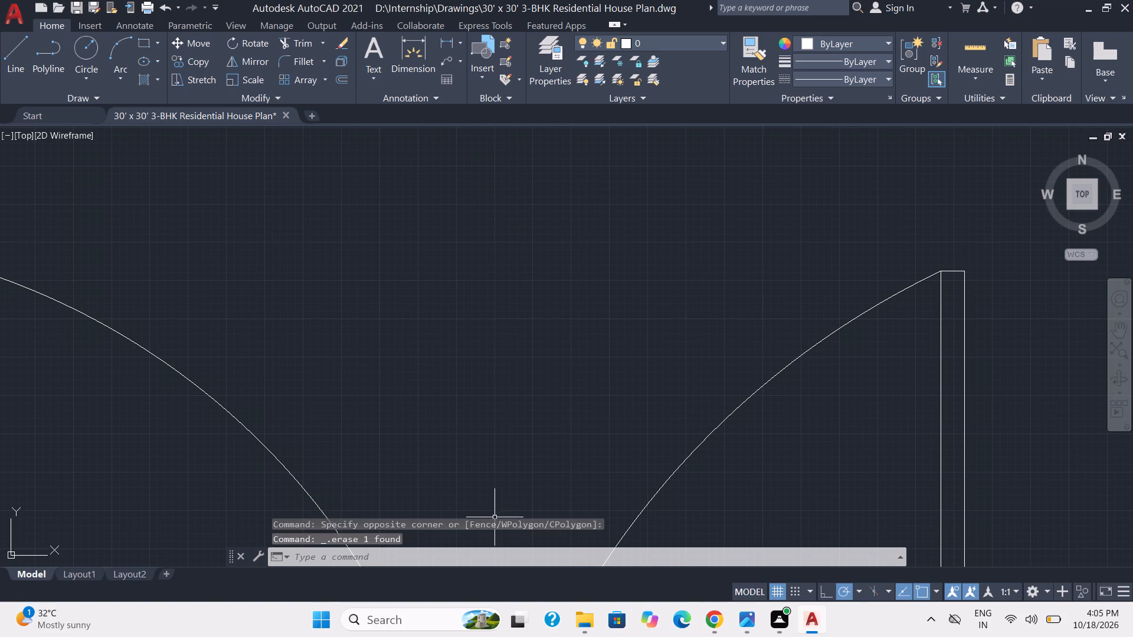
{"action": "scroll", "coordinate": [447, 517], "scroll_direction": "down", "scroll_amount": 3}
{"action": "scroll", "coordinate": [610, 357], "scroll_direction": "down", "scroll_amount": 2}
{"action": "middle_click_drag", "start_coordinate": [597, 385], "coordinate": [570, 346]}
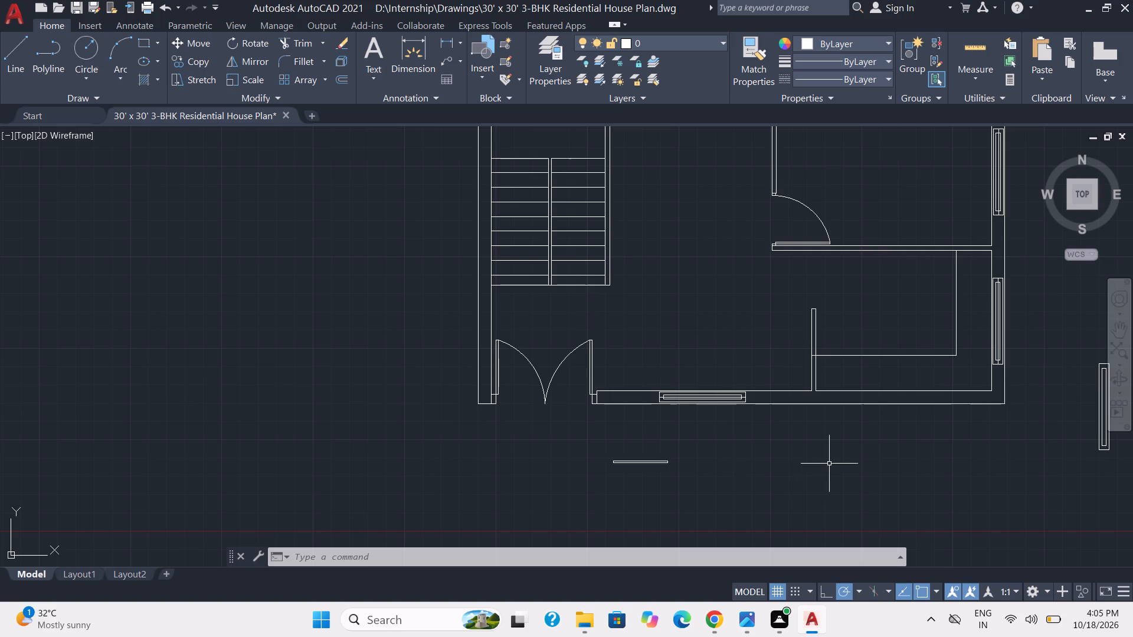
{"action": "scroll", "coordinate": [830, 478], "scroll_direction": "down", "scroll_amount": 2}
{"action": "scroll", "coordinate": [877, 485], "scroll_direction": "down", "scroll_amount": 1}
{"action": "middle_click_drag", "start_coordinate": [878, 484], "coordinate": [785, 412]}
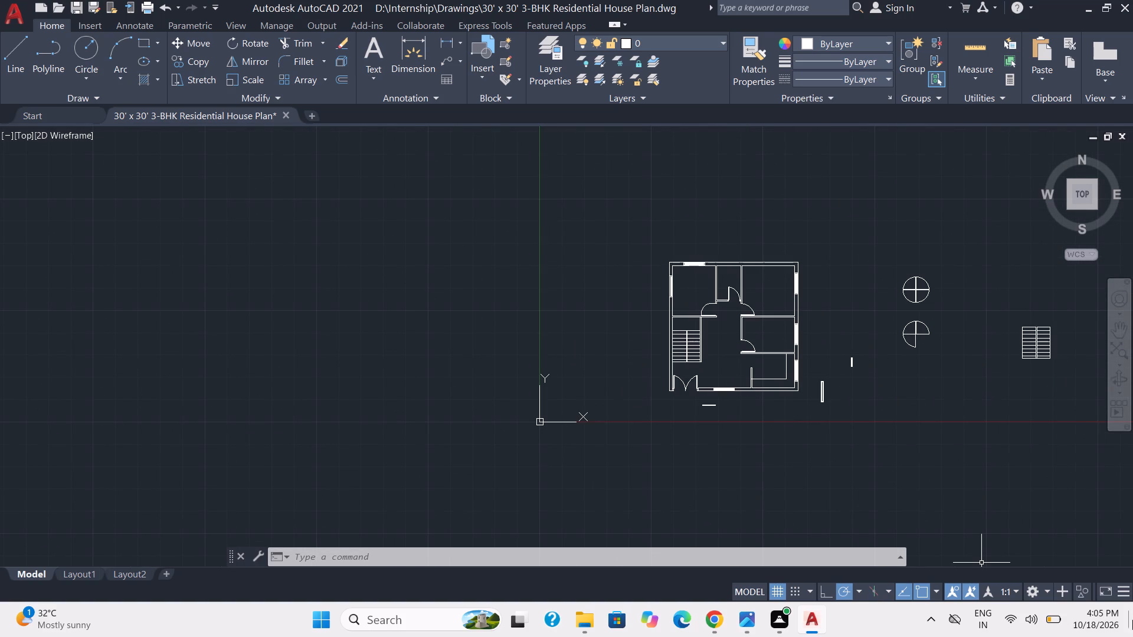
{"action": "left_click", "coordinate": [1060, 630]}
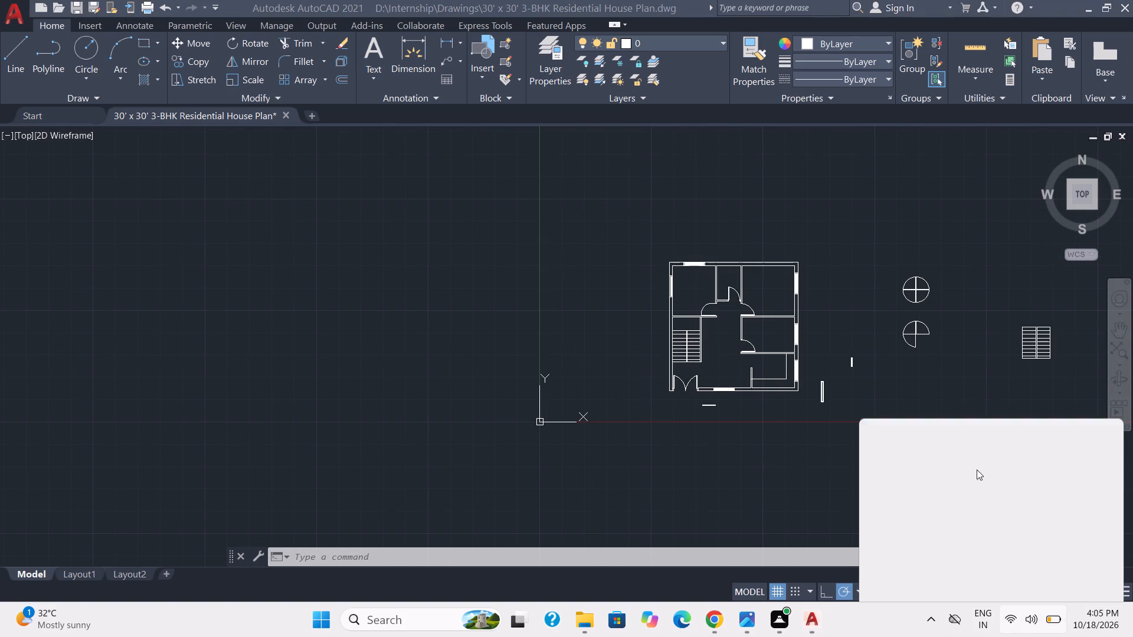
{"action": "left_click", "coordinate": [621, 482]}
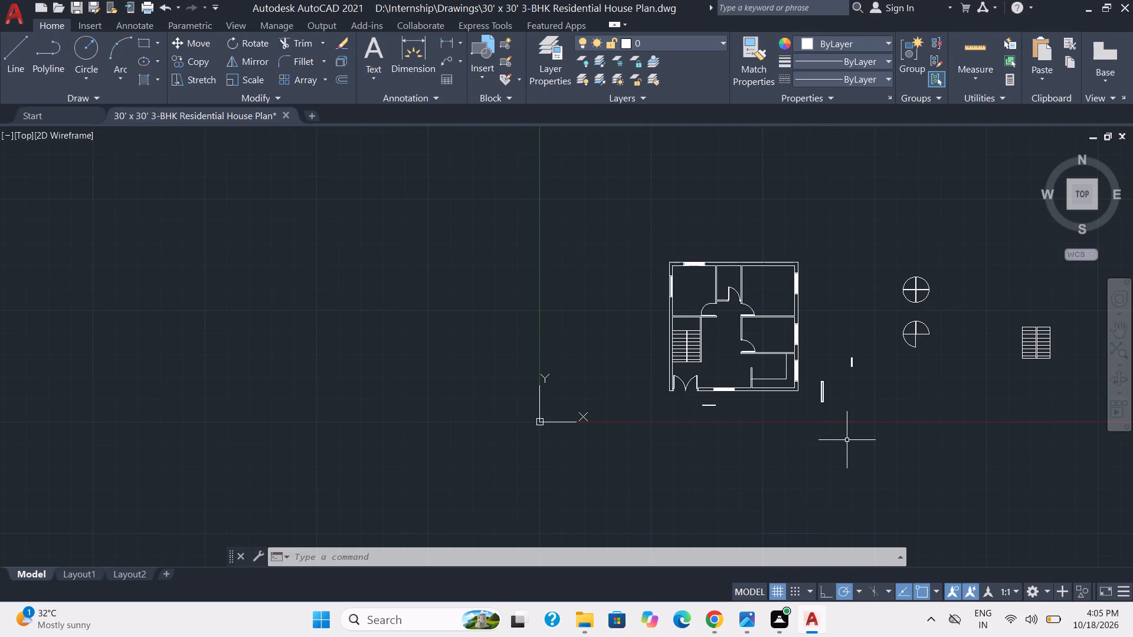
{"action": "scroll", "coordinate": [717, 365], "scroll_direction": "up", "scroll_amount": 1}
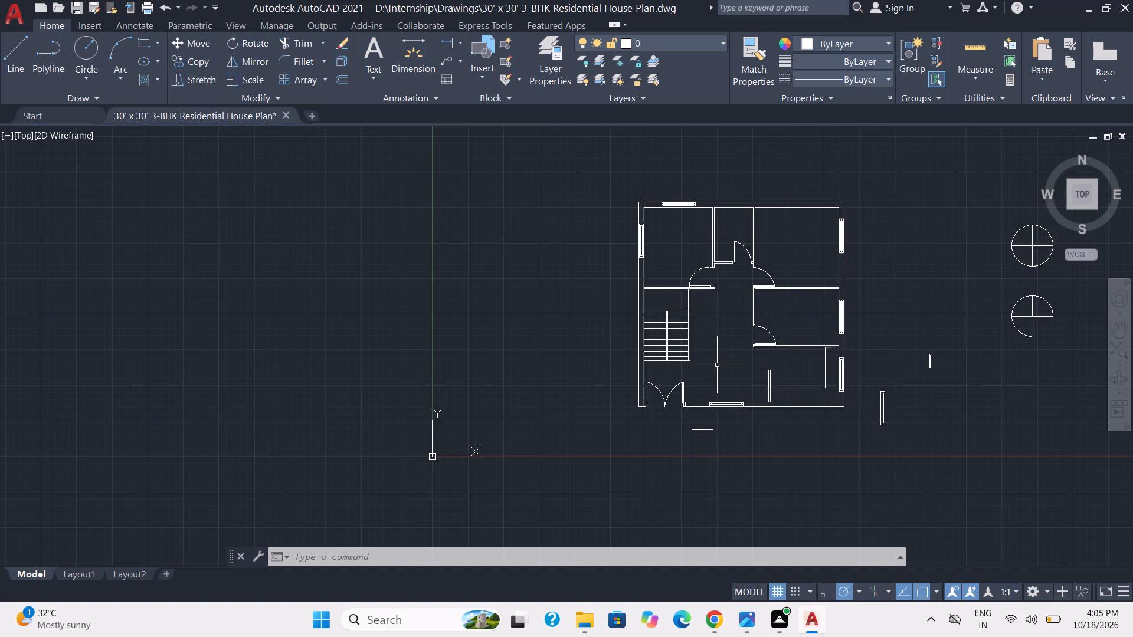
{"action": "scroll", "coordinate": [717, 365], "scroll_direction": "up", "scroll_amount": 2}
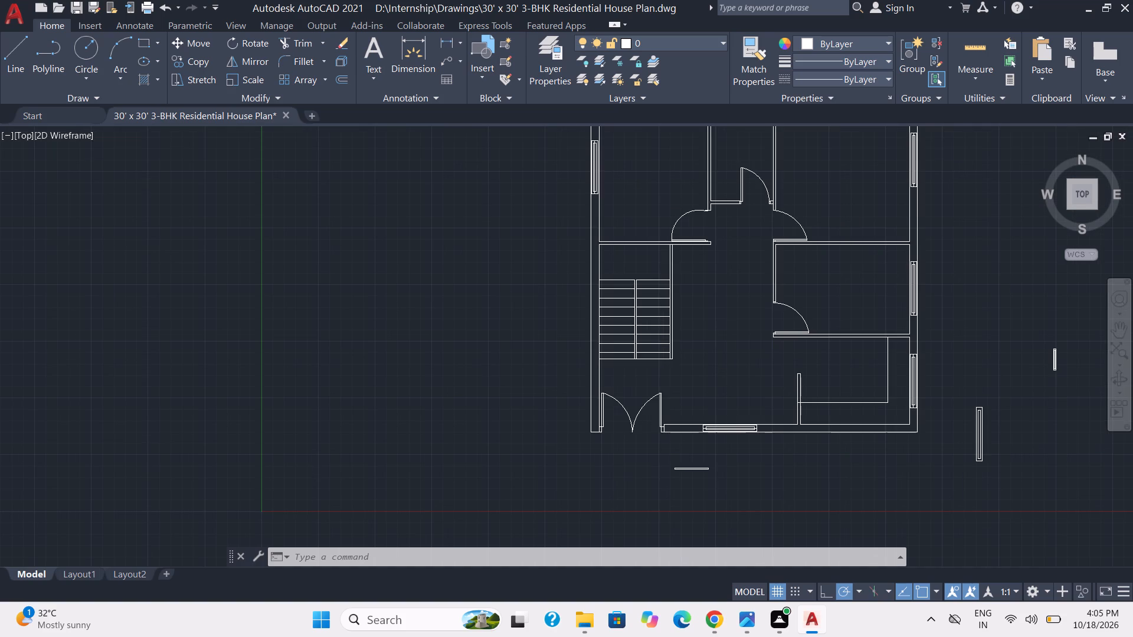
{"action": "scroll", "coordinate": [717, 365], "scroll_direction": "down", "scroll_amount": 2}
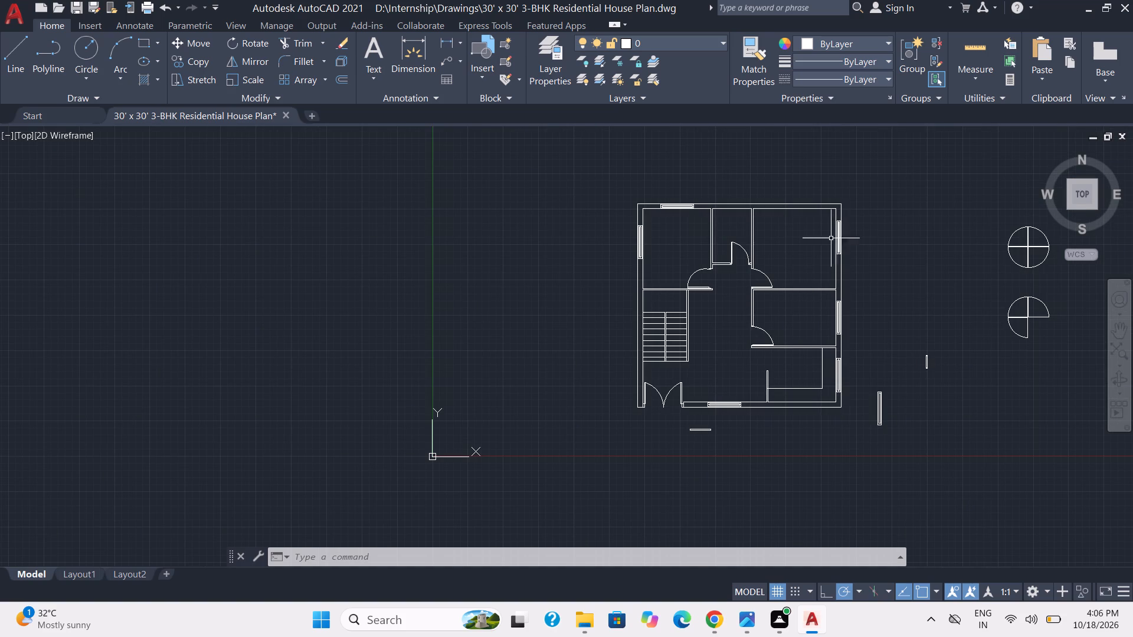
Delete the small spare vertical frame lying outside the plan, east of the kitchen corner.
{"action": "scroll", "coordinate": [910, 400], "scroll_direction": "up", "scroll_amount": 2}
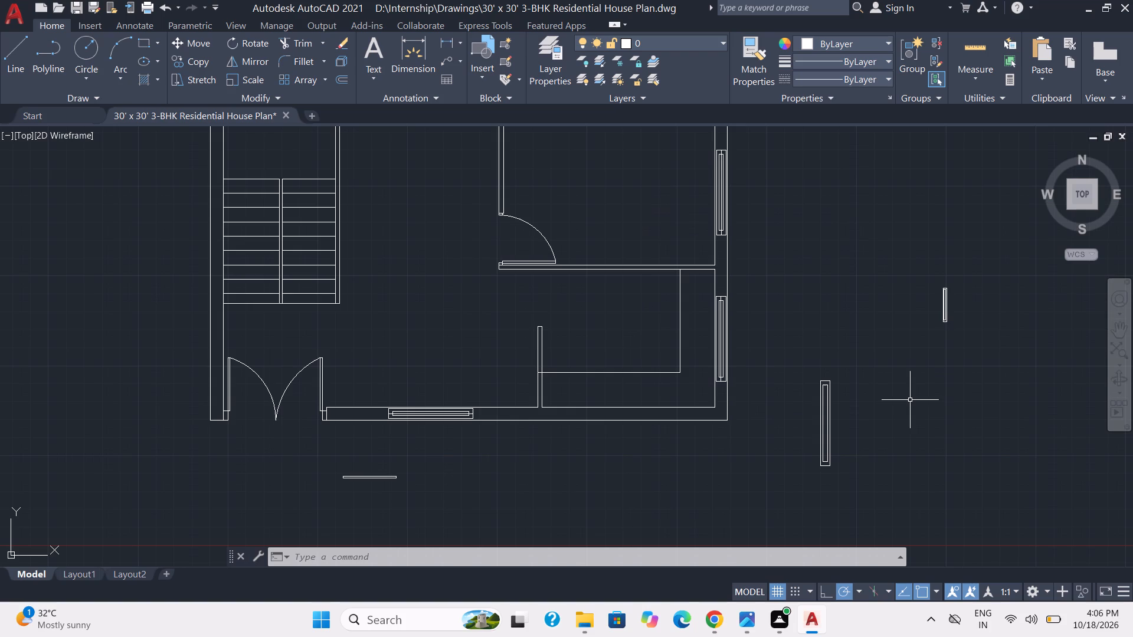
{"action": "left_click", "coordinate": [969, 318]}
{"action": "left_click", "coordinate": [911, 293]}
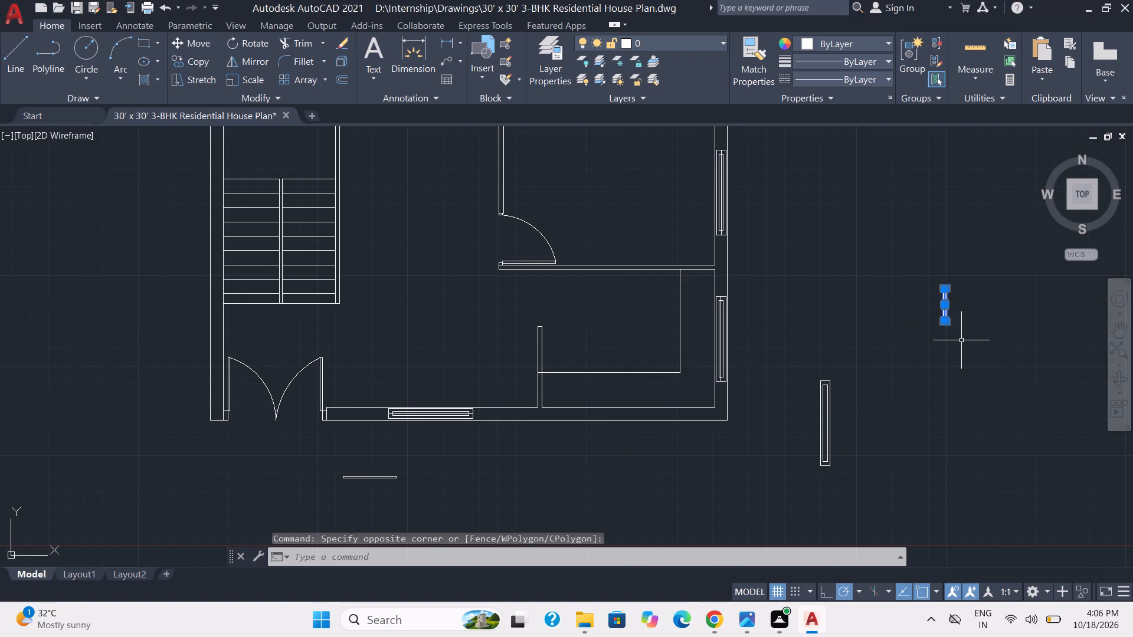
{"action": "key", "text": "Delete"}
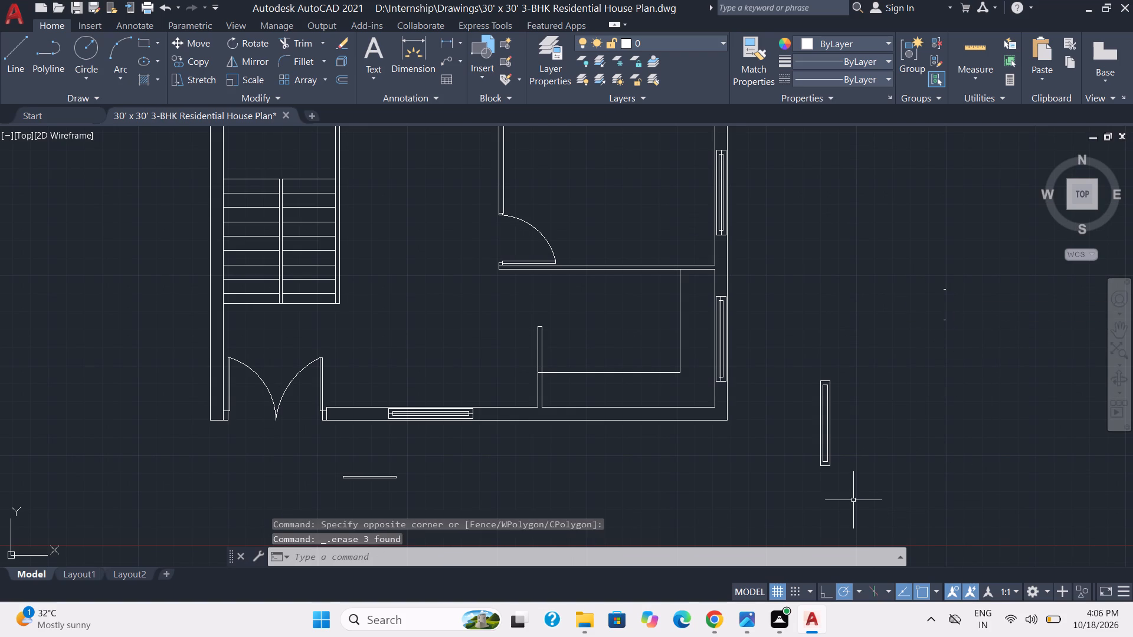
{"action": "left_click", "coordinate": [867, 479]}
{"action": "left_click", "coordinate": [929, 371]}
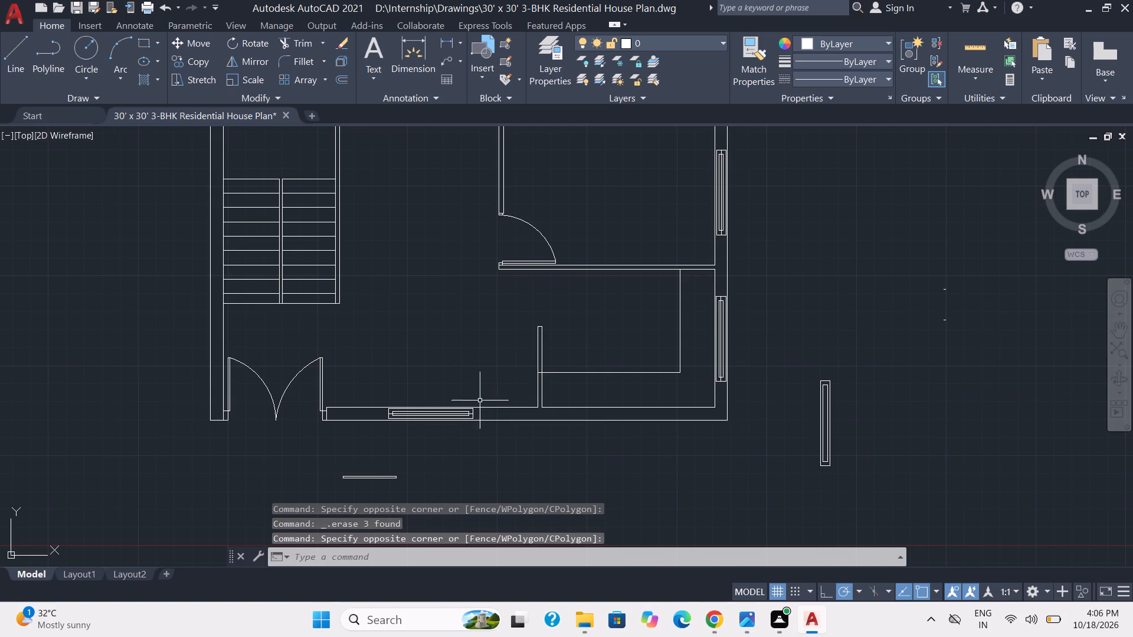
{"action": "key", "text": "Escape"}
Copy the front wall's window, both frames and centre line, by its lower-right corner into the rear wall of the upper-right room.
{"action": "scroll", "coordinate": [467, 422], "scroll_direction": "up", "scroll_amount": 4}
{"action": "left_click", "coordinate": [497, 372]}
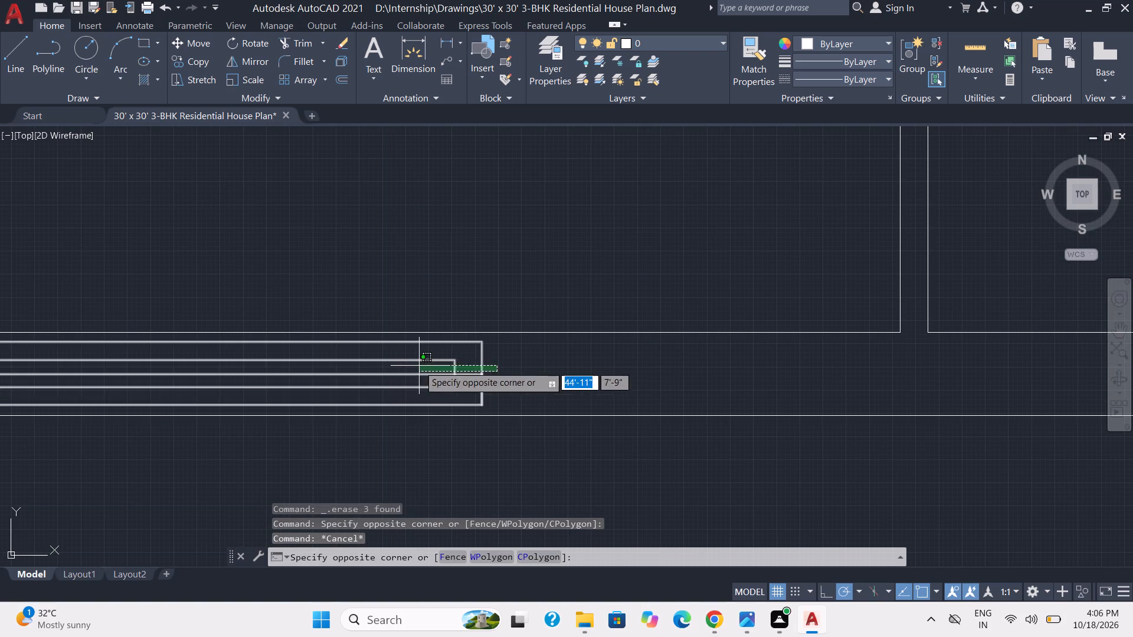
{"action": "left_click", "coordinate": [419, 366]}
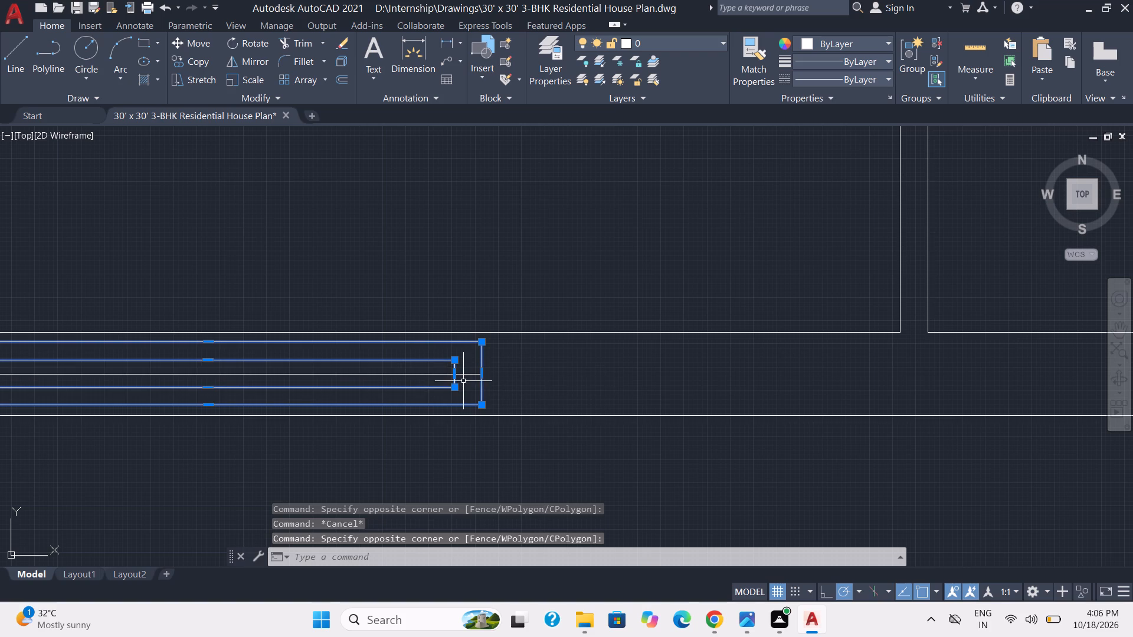
{"action": "left_click", "coordinate": [464, 373]}
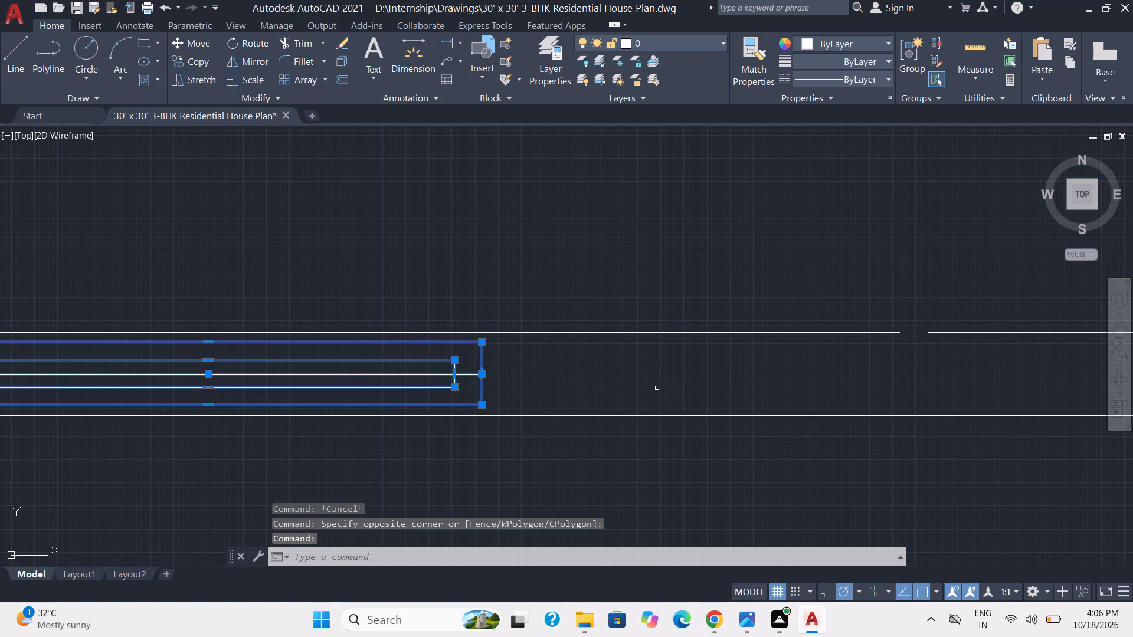
{"action": "type", "text": "co"}
{"action": "key", "text": "Return"}
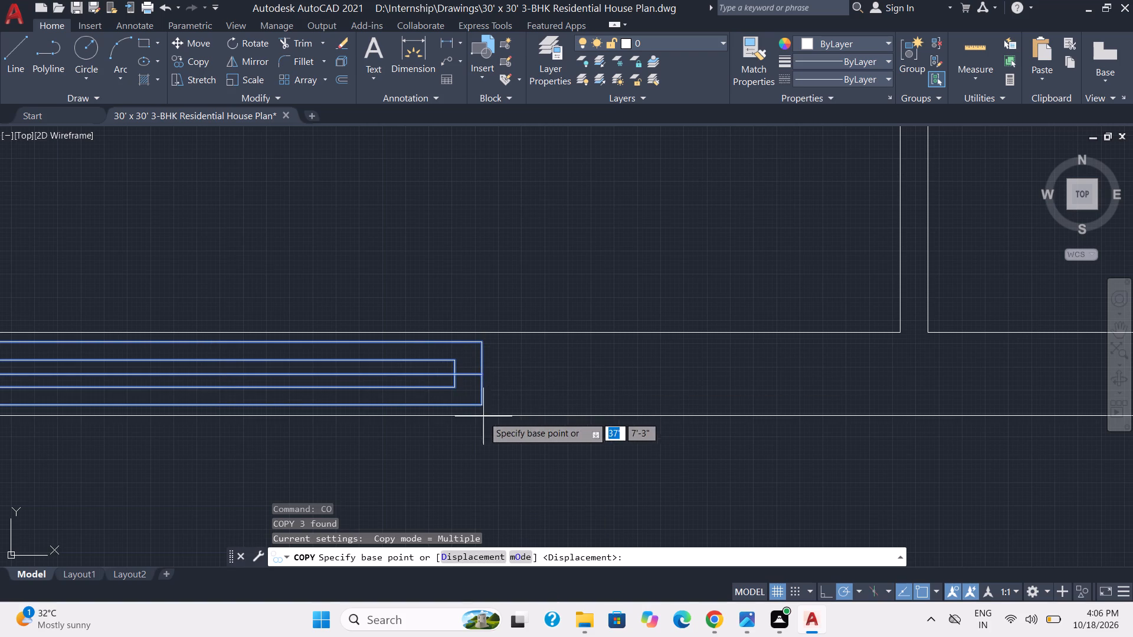
{"action": "left_click", "coordinate": [481, 401]}
{"action": "scroll", "coordinate": [592, 244], "scroll_direction": "down", "scroll_amount": 4}
{"action": "middle_click_drag", "start_coordinate": [691, 164], "coordinate": [592, 636]}
{"action": "scroll", "coordinate": [657, 226], "scroll_direction": "up", "scroll_amount": 4}
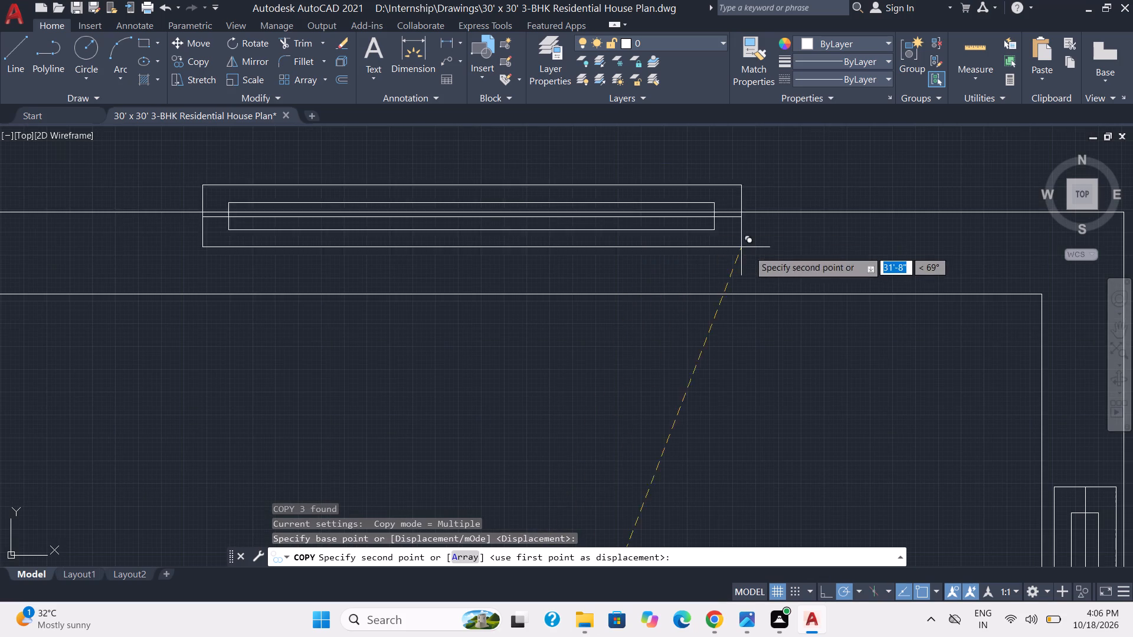
{"action": "left_click", "coordinate": [751, 283]}
{"action": "scroll", "coordinate": [813, 265], "scroll_direction": "down", "scroll_amount": 6}
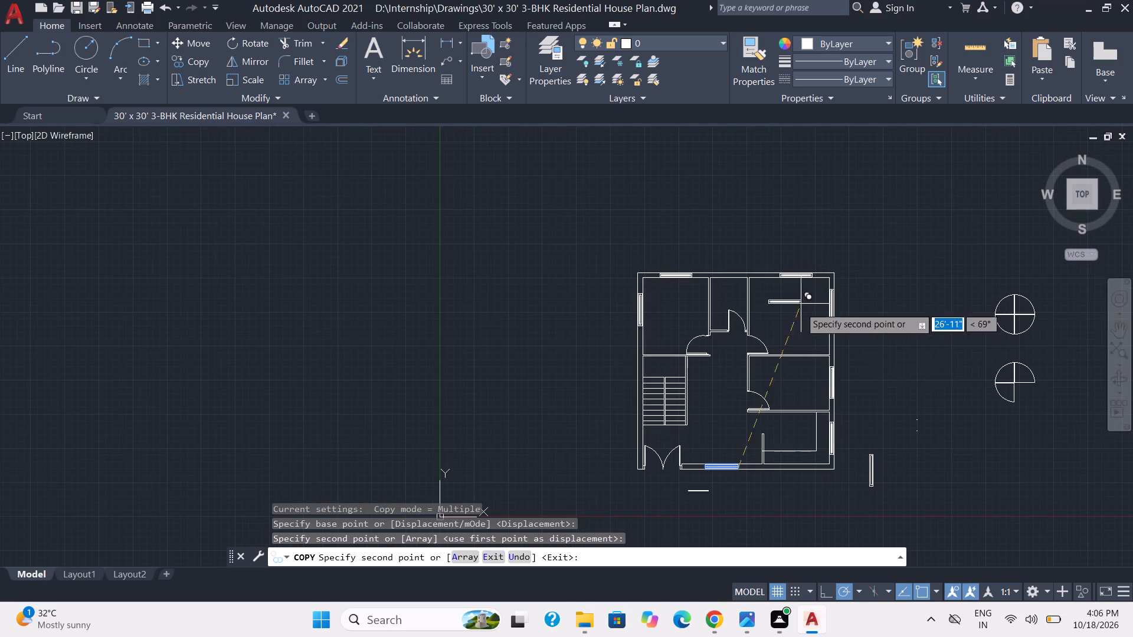
{"action": "key", "text": "Escape"}
Delete the two leftover circle shapes with cross lines, the spare staircase and the stray marks east of the plan.
{"action": "scroll", "coordinate": [899, 242], "scroll_direction": "down", "scroll_amount": 3}
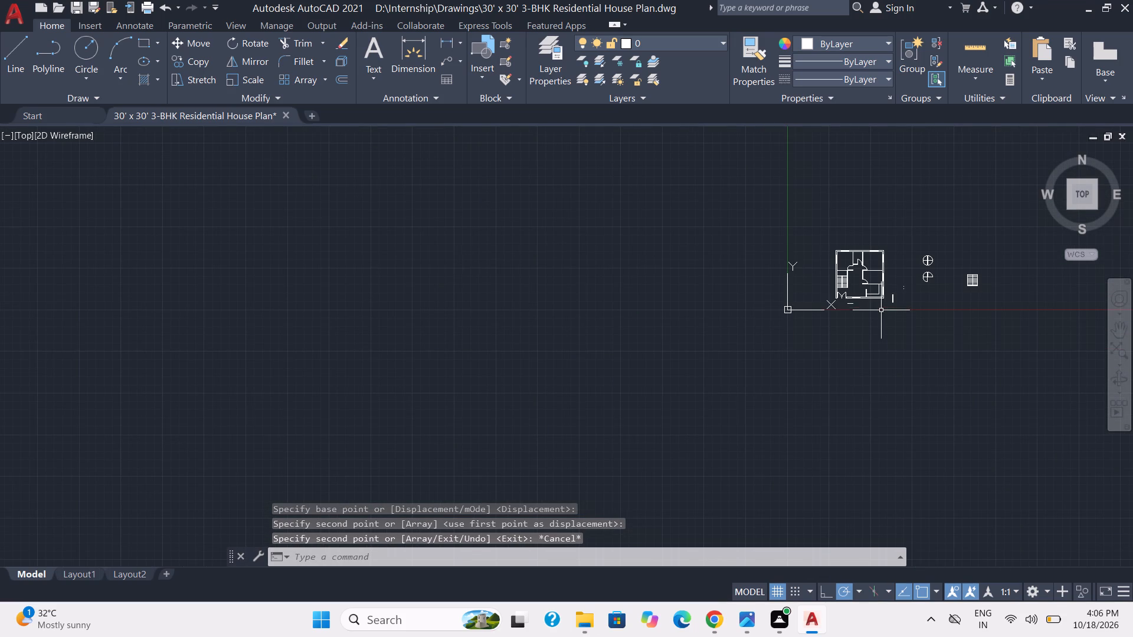
{"action": "scroll", "coordinate": [865, 318], "scroll_direction": "up", "scroll_amount": 3}
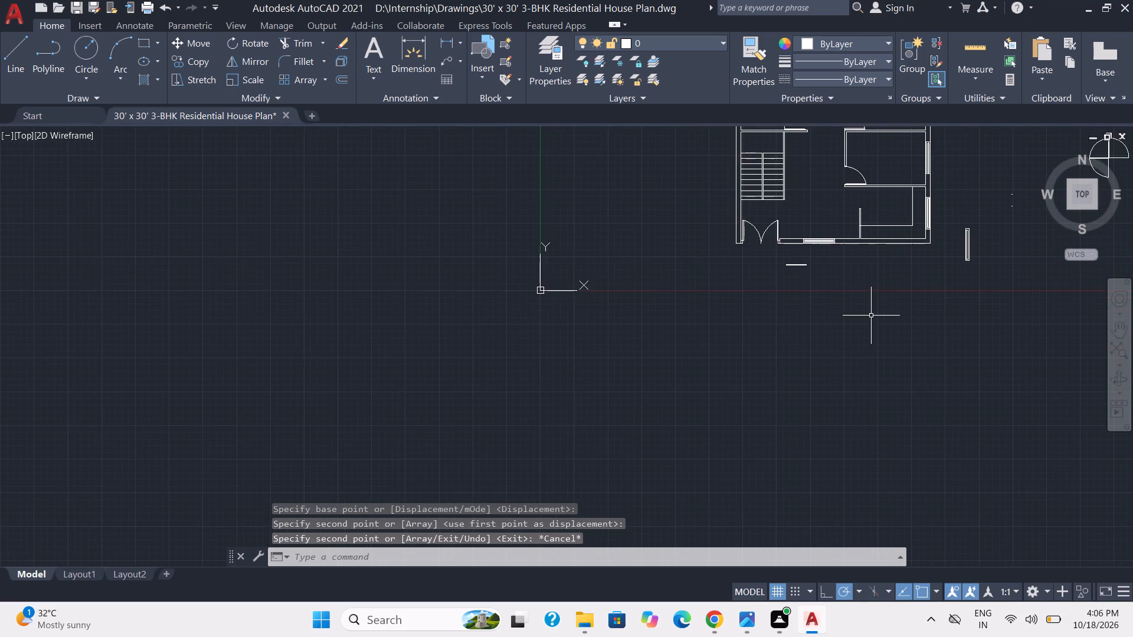
{"action": "middle_click_drag", "start_coordinate": [875, 316], "coordinate": [598, 491]}
{"action": "scroll", "coordinate": [902, 429], "scroll_direction": "up", "scroll_amount": 1}
{"action": "scroll", "coordinate": [1033, 403], "scroll_direction": "down", "scroll_amount": 3}
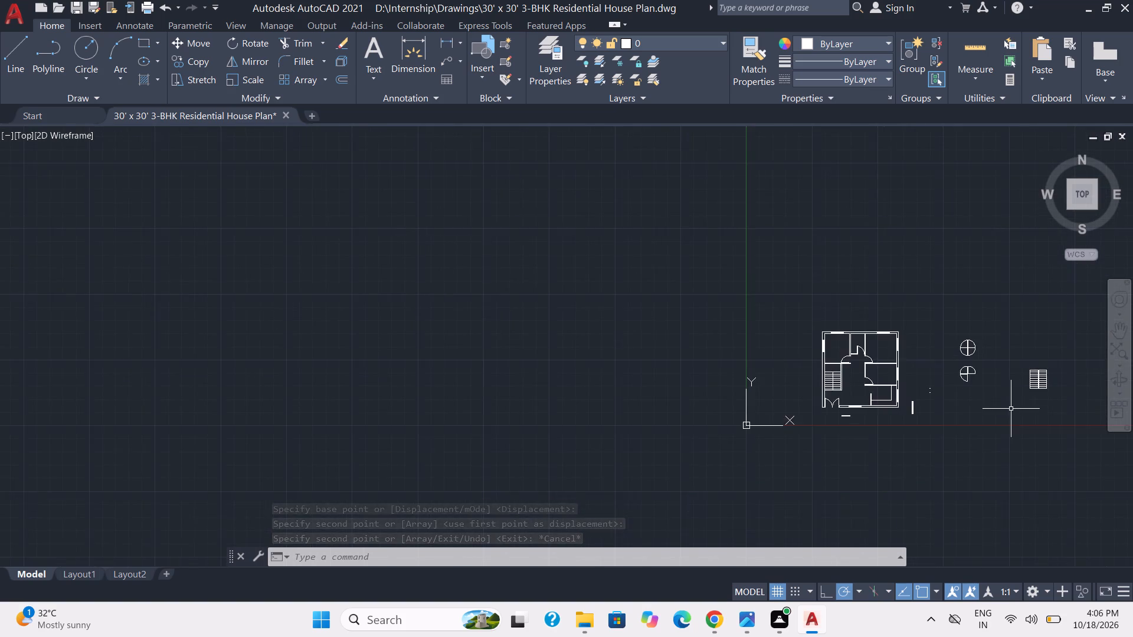
{"action": "scroll", "coordinate": [1011, 409], "scroll_direction": "down", "scroll_amount": 1}
{"action": "middle_click_drag", "start_coordinate": [1011, 409], "coordinate": [924, 415]}
{"action": "scroll", "coordinate": [935, 416], "scroll_direction": "up", "scroll_amount": 4}
{"action": "left_click_drag", "start_coordinate": [985, 395], "coordinate": [977, 389]}
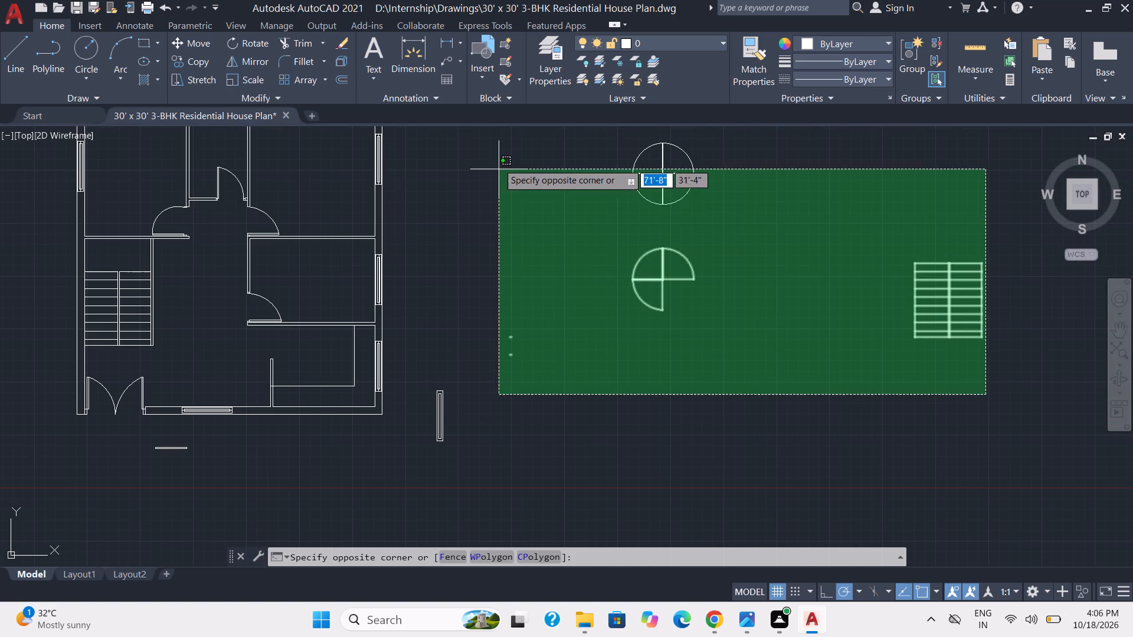
{"action": "left_click", "coordinate": [493, 139]}
{"action": "key", "text": "Delete"}
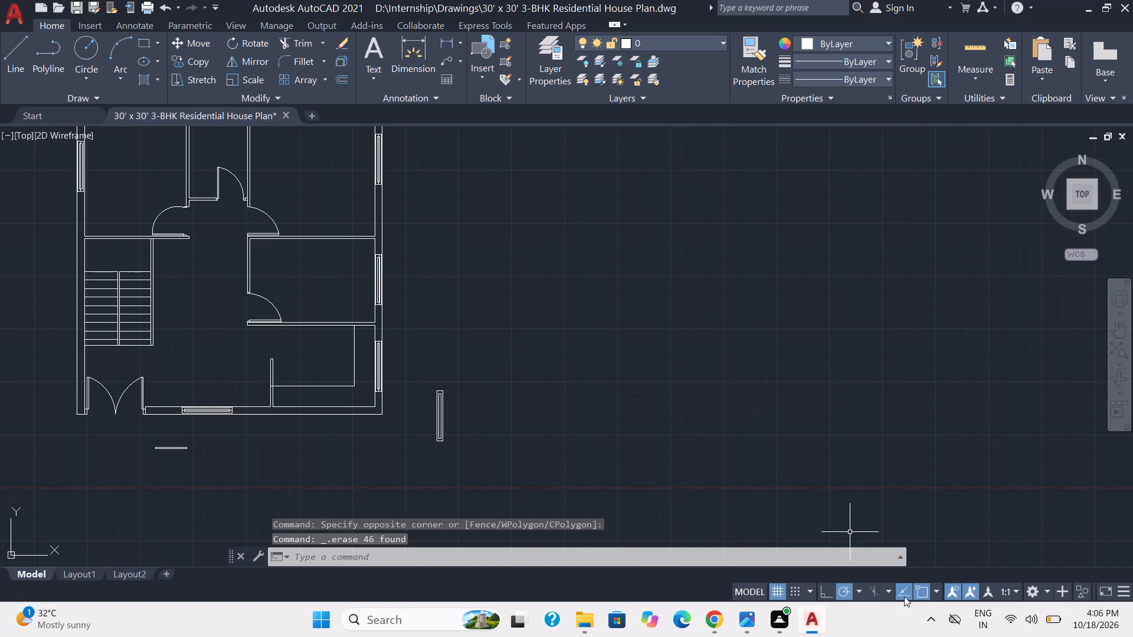
Delete the spare vertical window frame just outside the plan's lower-right corner.
{"action": "left_click_drag", "start_coordinate": [472, 411], "coordinate": [456, 413]}
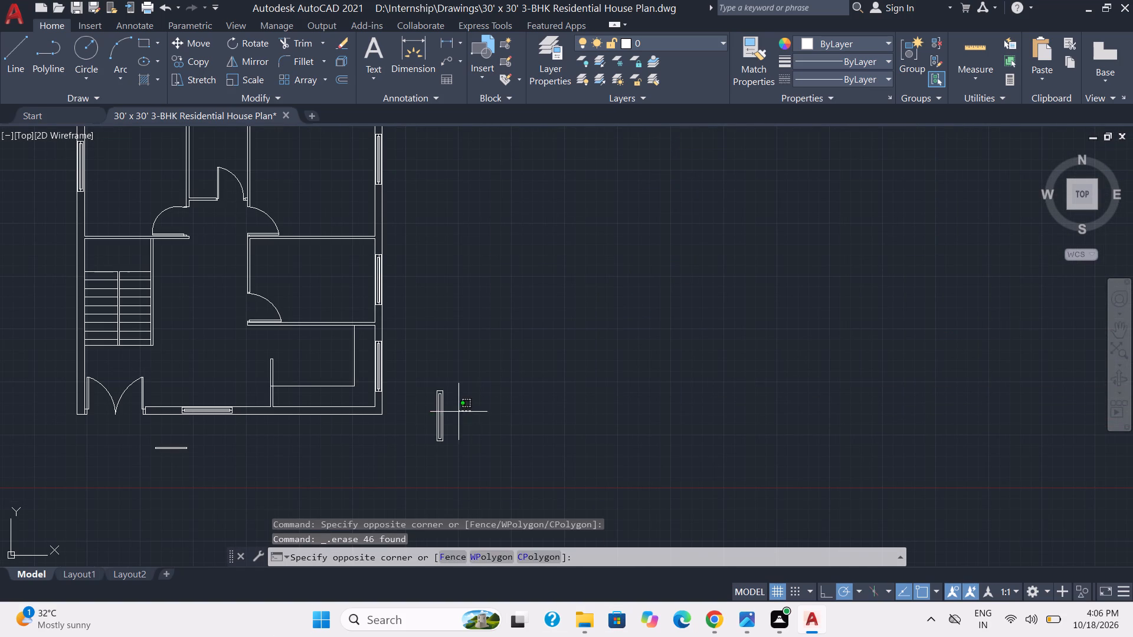
{"action": "left_click_drag", "start_coordinate": [456, 413], "coordinate": [407, 443]}
{"action": "left_click", "coordinate": [428, 437]}
{"action": "scroll", "coordinate": [732, 409], "scroll_direction": "up", "scroll_amount": 2}
{"action": "key", "text": "Delete"}
Delete the spare thin horizontal rectangle lying below the front wall near the entrance.
{"action": "scroll", "coordinate": [235, 628], "scroll_direction": "down", "scroll_amount": 5}
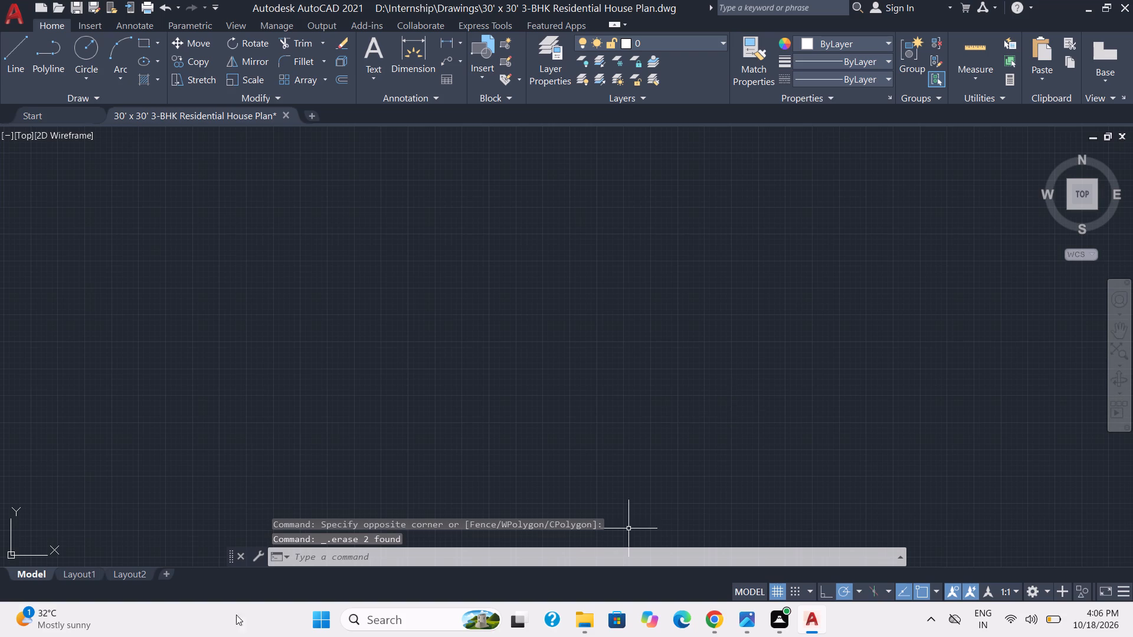
{"action": "scroll", "coordinate": [44, 400], "scroll_direction": "down", "scroll_amount": 3}
{"action": "scroll", "coordinate": [528, 236], "scroll_direction": "down", "scroll_amount": 3}
{"action": "middle_click_drag", "start_coordinate": [296, 340], "coordinate": [349, 399]}
{"action": "scroll", "coordinate": [434, 316], "scroll_direction": "up", "scroll_amount": 4}
{"action": "scroll", "coordinate": [424, 390], "scroll_direction": "up", "scroll_amount": 1}
{"action": "middle_click_drag", "start_coordinate": [421, 389], "coordinate": [412, 192]}
{"action": "left_click_drag", "start_coordinate": [413, 300], "coordinate": [407, 301]}
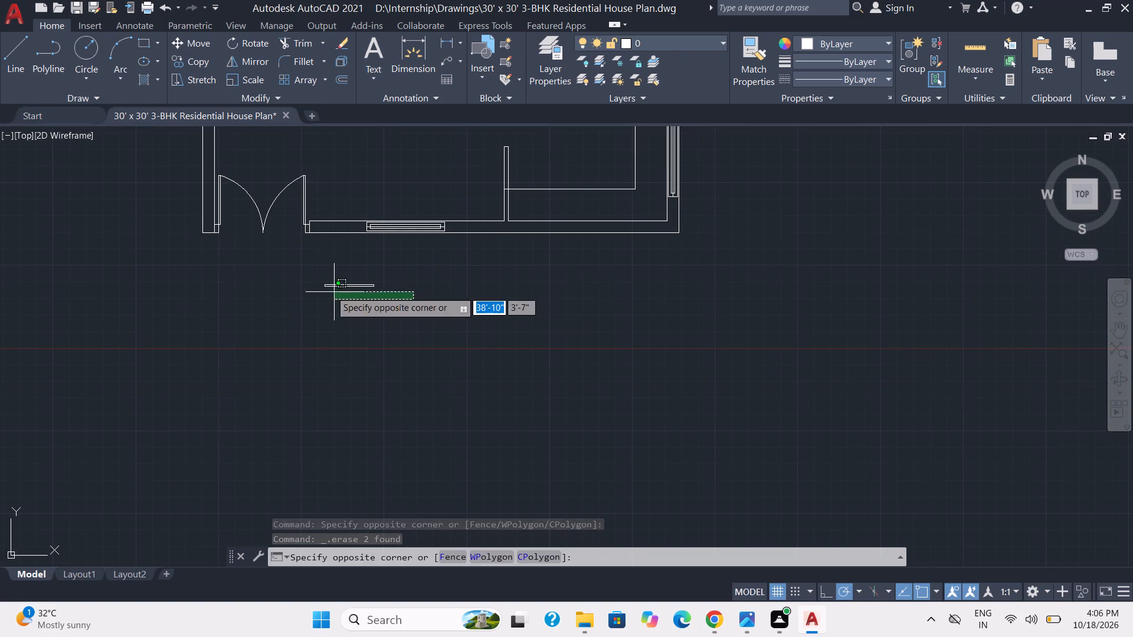
{"action": "left_click", "coordinate": [330, 291]}
{"action": "left_click", "coordinate": [369, 296]}
{"action": "left_click", "coordinate": [326, 268]}
{"action": "key", "text": "Delete"}
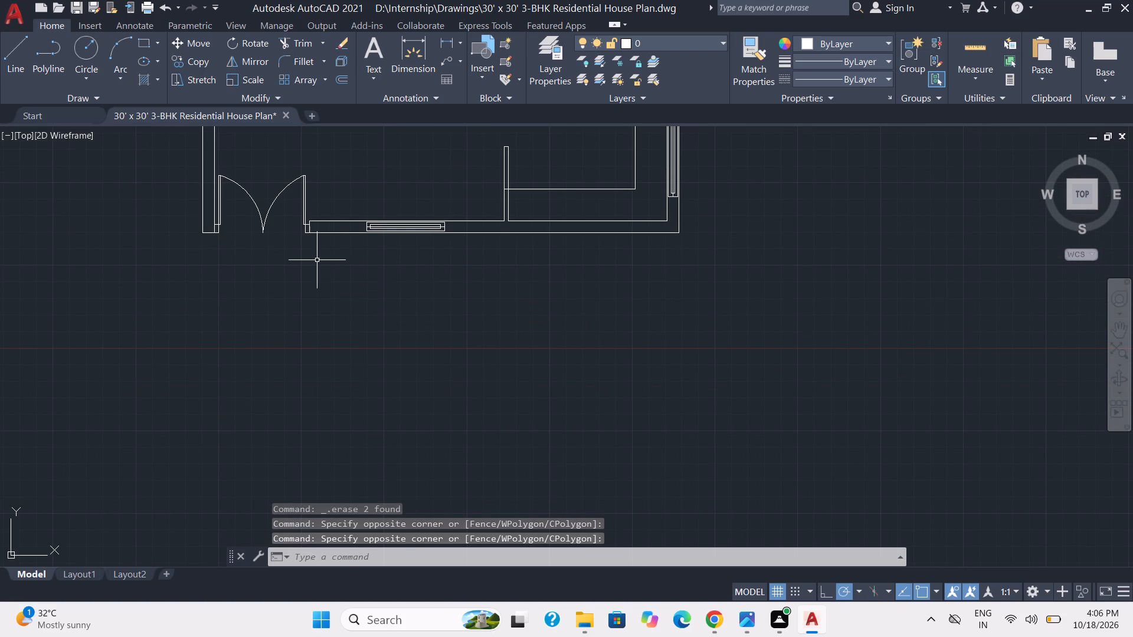
Save the drawing.
{"action": "scroll", "coordinate": [314, 263], "scroll_direction": "down", "scroll_amount": 1}
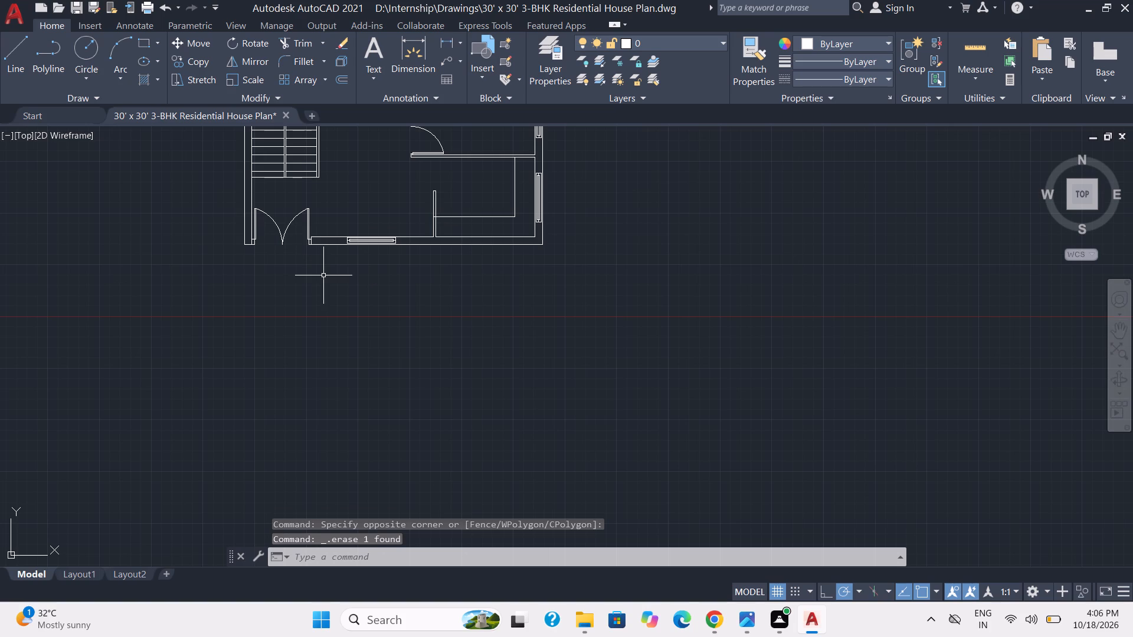
{"action": "key", "text": "ctrl+s"}
Examine the whole floor plan and its interior doors, walls and staircase up close.
{"action": "scroll", "coordinate": [325, 270], "scroll_direction": "down", "scroll_amount": 3}
{"action": "scroll", "coordinate": [310, 202], "scroll_direction": "up", "scroll_amount": 3}
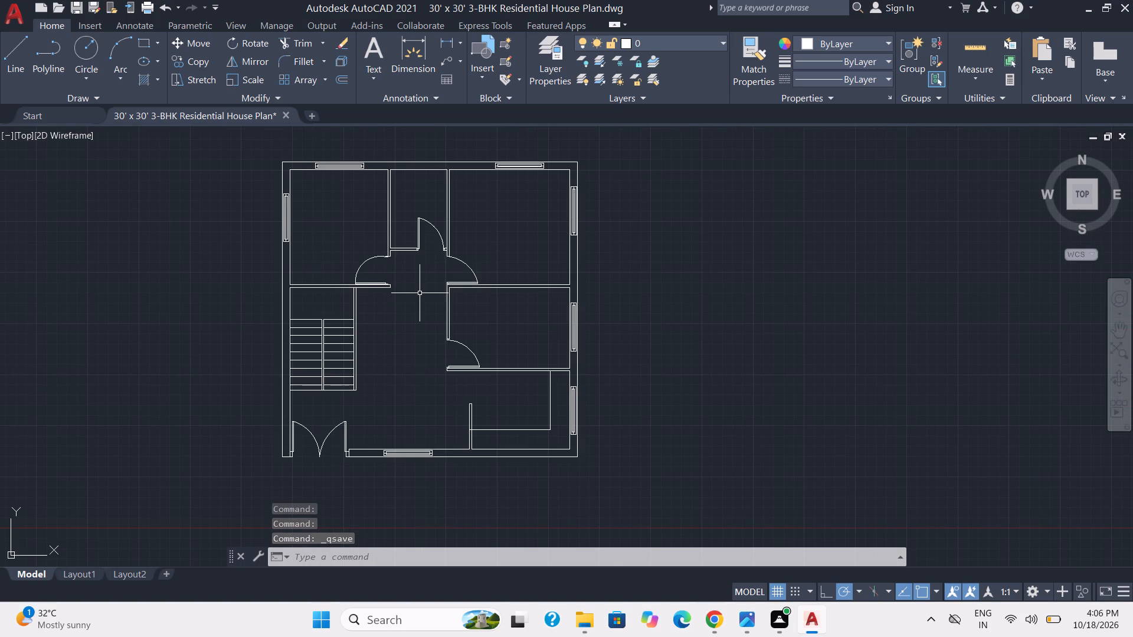
{"action": "scroll", "coordinate": [452, 294], "scroll_direction": "up", "scroll_amount": 2}
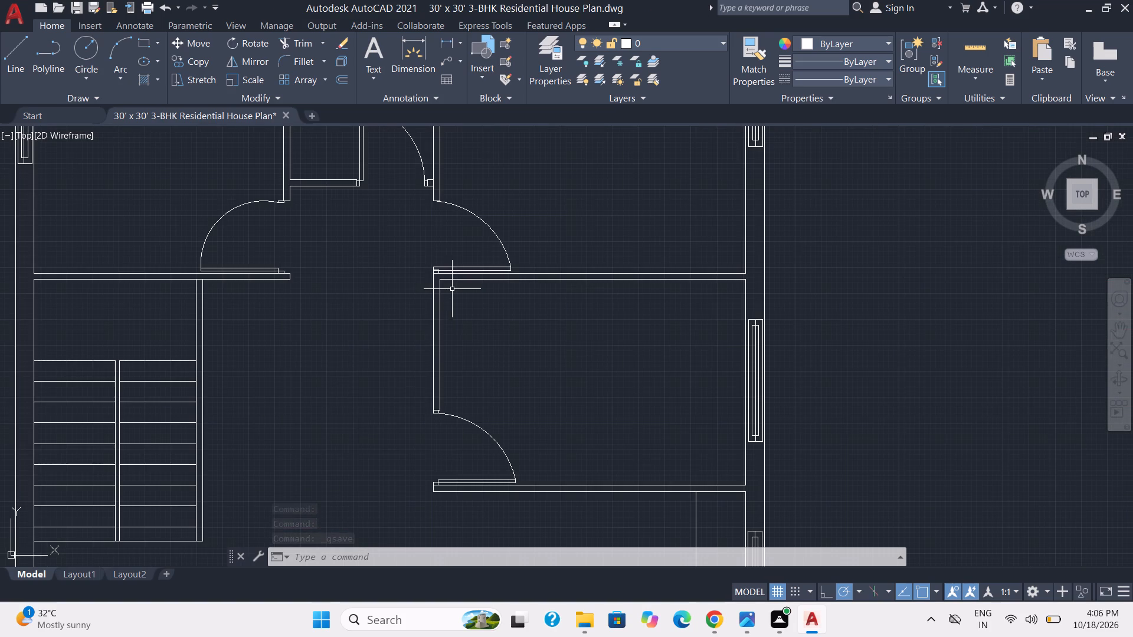
{"action": "scroll", "coordinate": [453, 285], "scroll_direction": "down", "scroll_amount": 3}
{"action": "scroll", "coordinate": [451, 285], "scroll_direction": "up", "scroll_amount": 1}
{"action": "scroll", "coordinate": [447, 286], "scroll_direction": "down", "scroll_amount": 2}
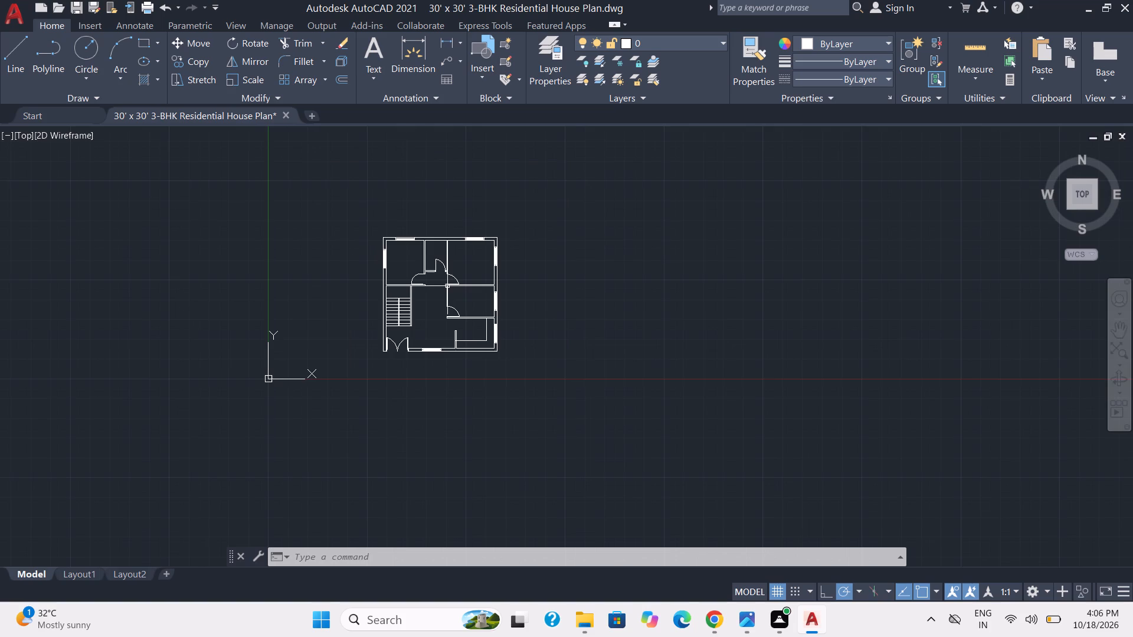
{"action": "scroll", "coordinate": [447, 286], "scroll_direction": "down", "scroll_amount": 1}
{"action": "scroll", "coordinate": [411, 289], "scroll_direction": "up", "scroll_amount": 4}
{"action": "scroll", "coordinate": [510, 307], "scroll_direction": "down", "scroll_amount": 2}
{"action": "scroll", "coordinate": [506, 304], "scroll_direction": "up", "scroll_amount": 2}
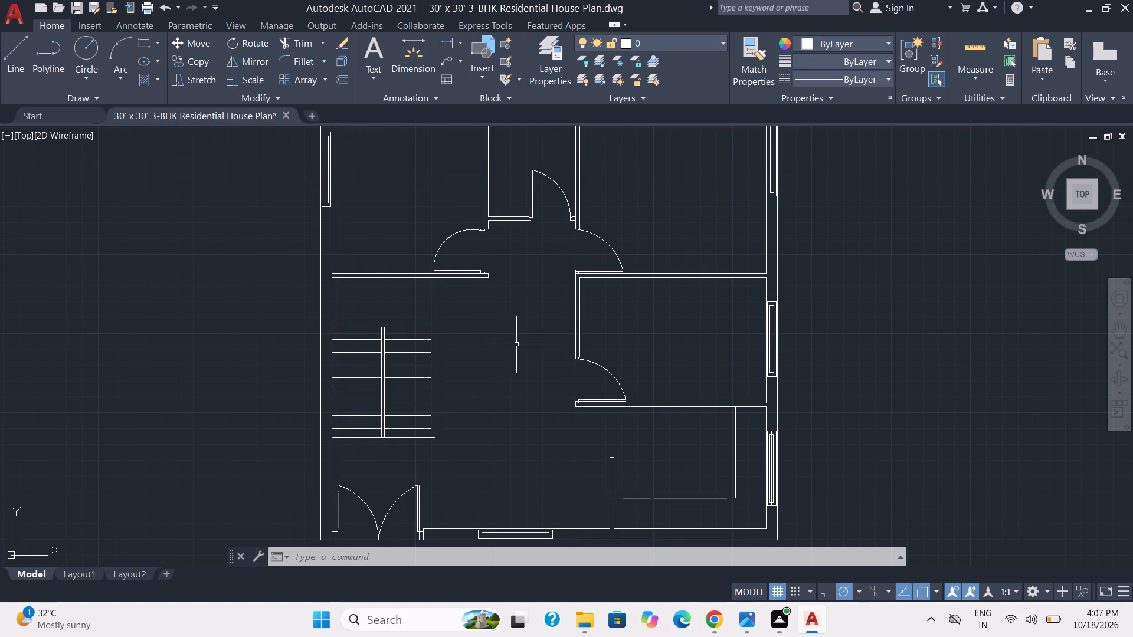
{"action": "scroll", "coordinate": [549, 357], "scroll_direction": "down", "scroll_amount": 2}
{"action": "scroll", "coordinate": [505, 339], "scroll_direction": "up", "scroll_amount": 1}
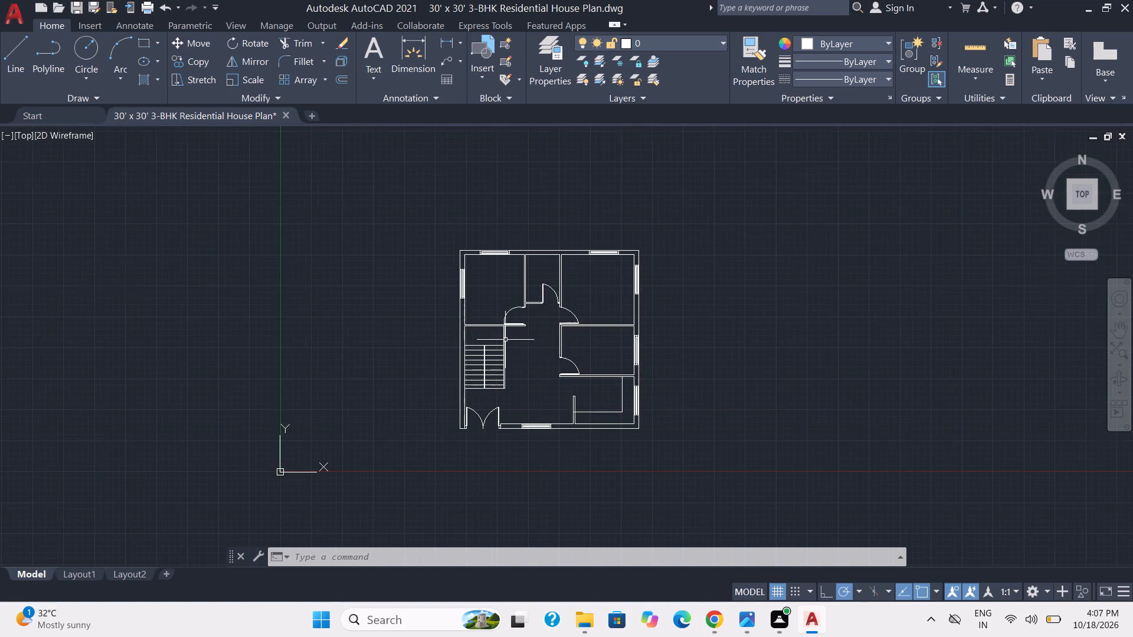
{"action": "scroll", "coordinate": [505, 339], "scroll_direction": "up", "scroll_amount": 2}
{"action": "scroll", "coordinate": [502, 337], "scroll_direction": "down", "scroll_amount": 2}
{"action": "scroll", "coordinate": [503, 316], "scroll_direction": "up", "scroll_amount": 2}
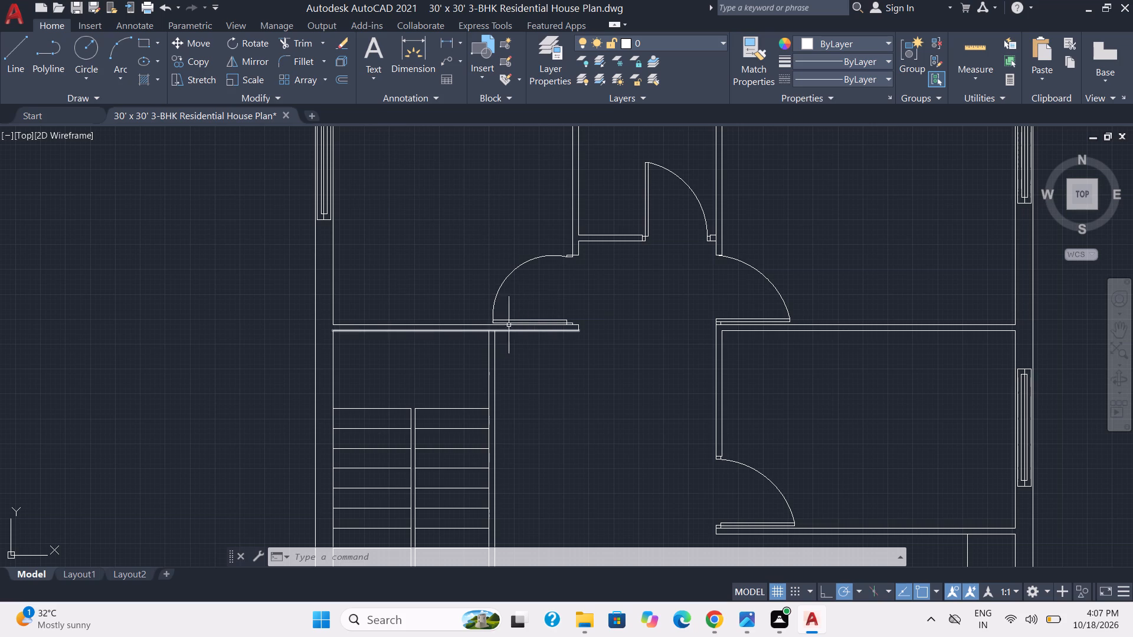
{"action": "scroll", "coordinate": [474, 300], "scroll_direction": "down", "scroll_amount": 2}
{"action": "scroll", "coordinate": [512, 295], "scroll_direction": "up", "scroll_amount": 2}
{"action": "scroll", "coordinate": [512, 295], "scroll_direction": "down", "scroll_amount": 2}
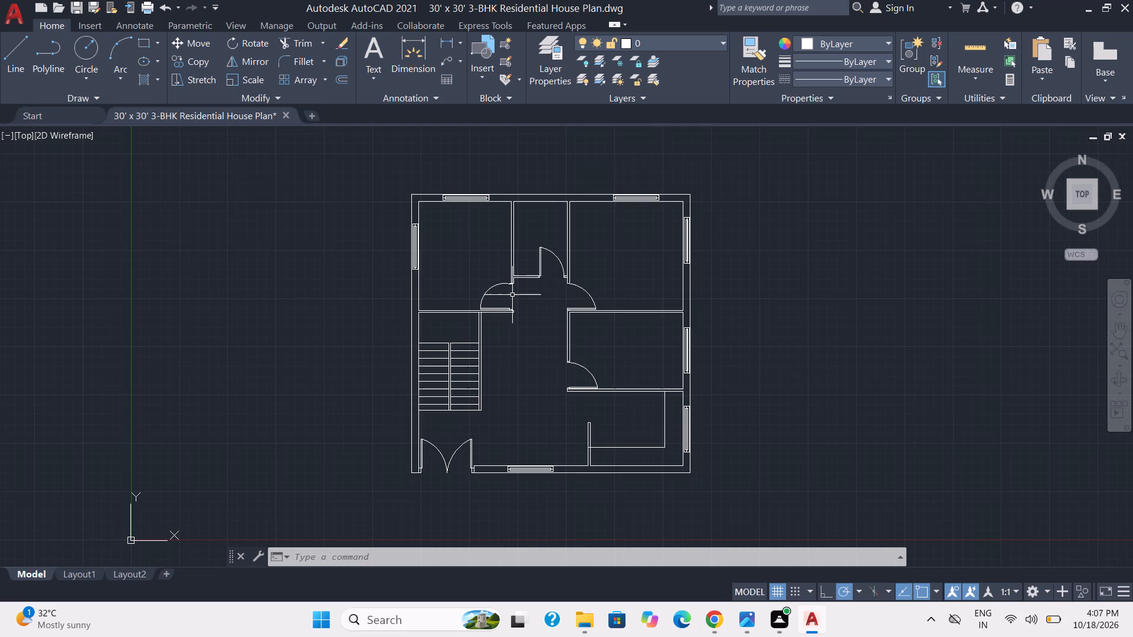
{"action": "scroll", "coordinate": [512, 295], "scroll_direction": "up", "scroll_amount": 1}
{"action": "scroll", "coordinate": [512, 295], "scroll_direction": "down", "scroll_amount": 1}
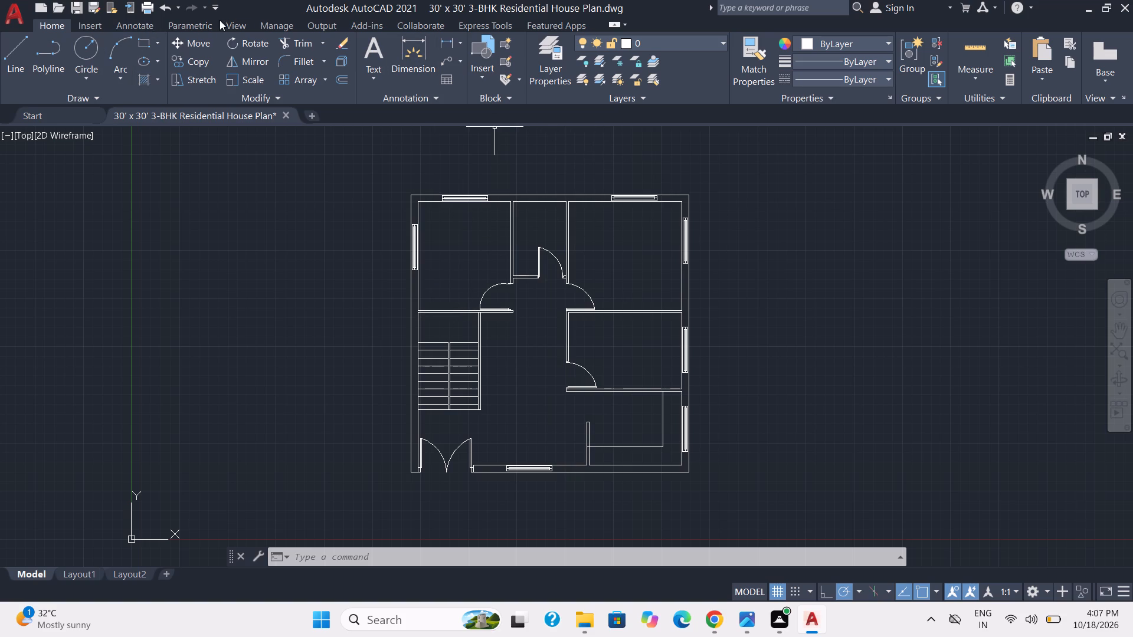
Browse for a block library and open the 01-01-cad-blocks-net-beds drawing from its Downloads archive as read-only.
{"action": "left_click", "coordinate": [107, 26]}
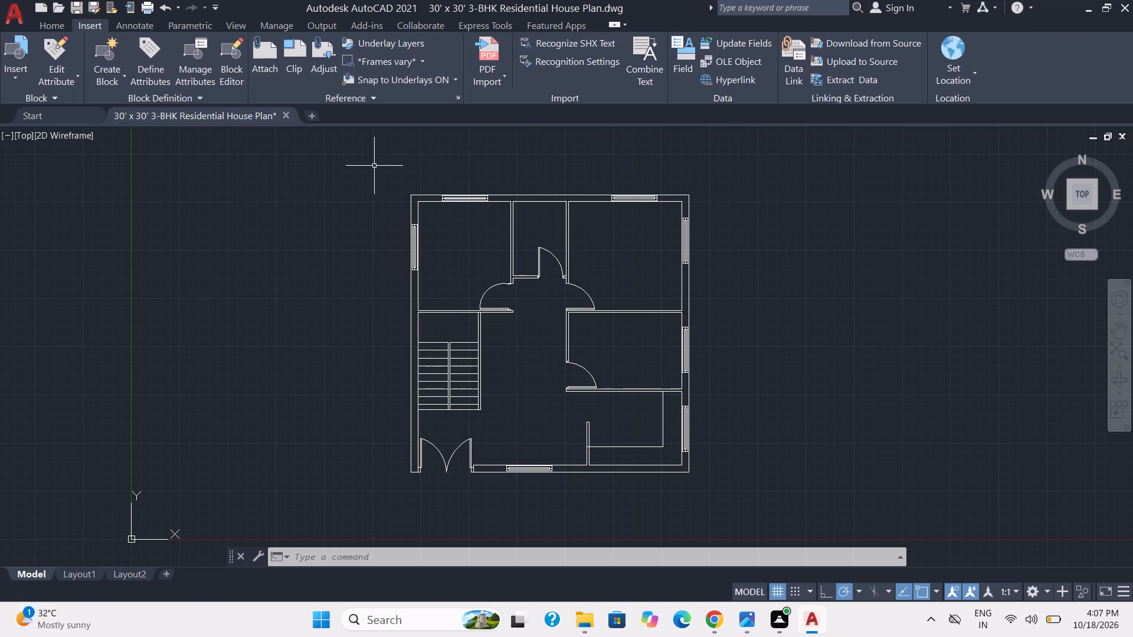
{"action": "left_click", "coordinate": [24, 84]}
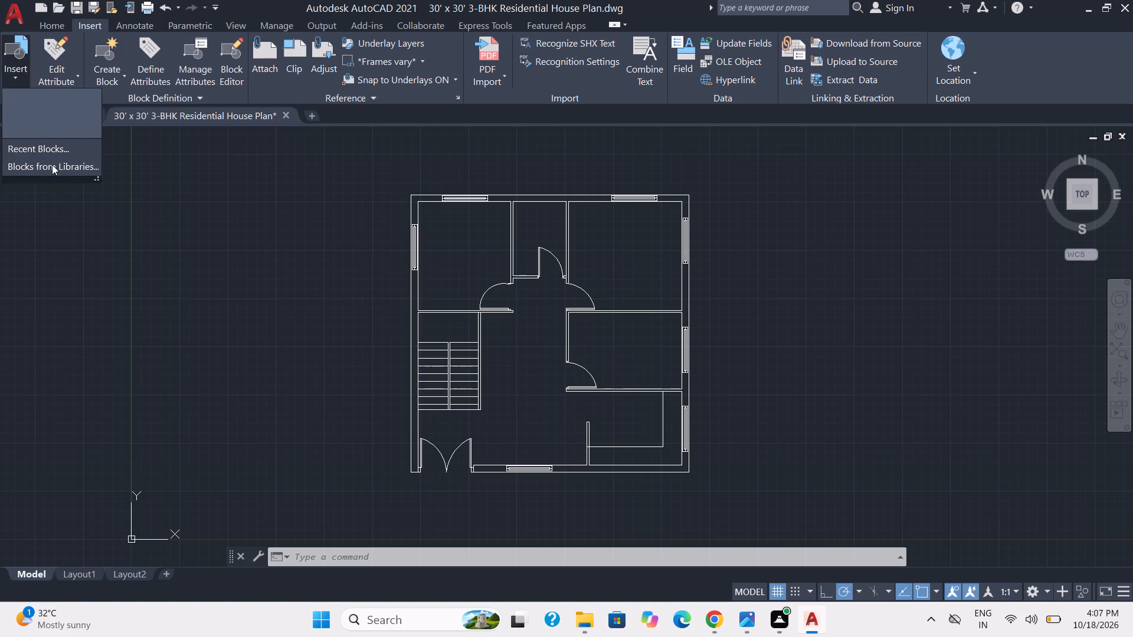
{"action": "left_click", "coordinate": [68, 166]}
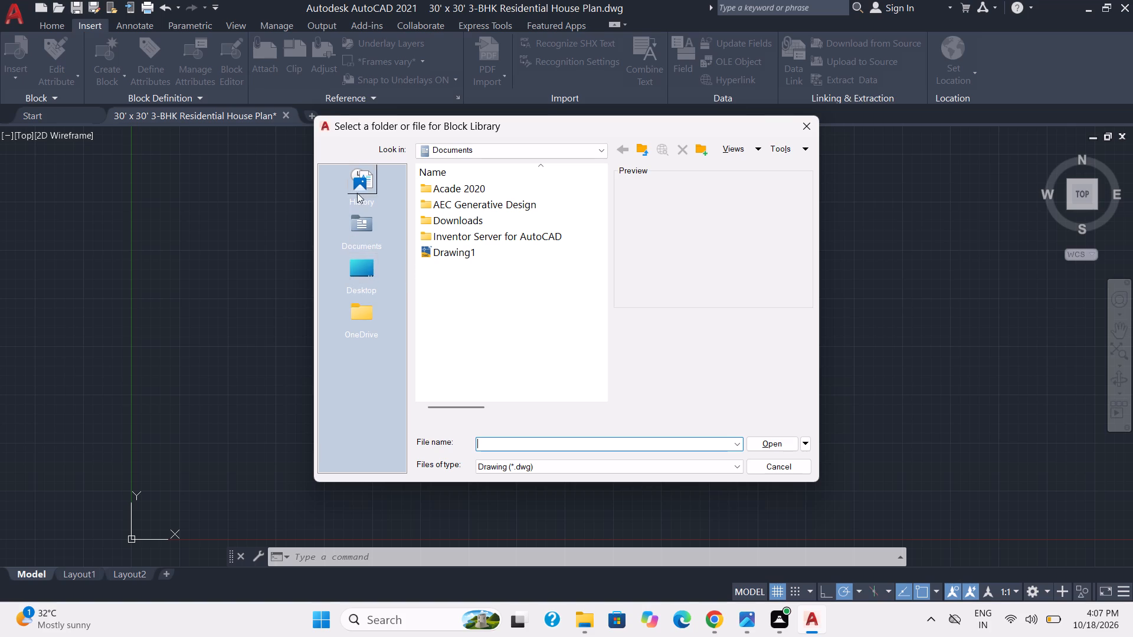
{"action": "double_click", "coordinate": [352, 269]}
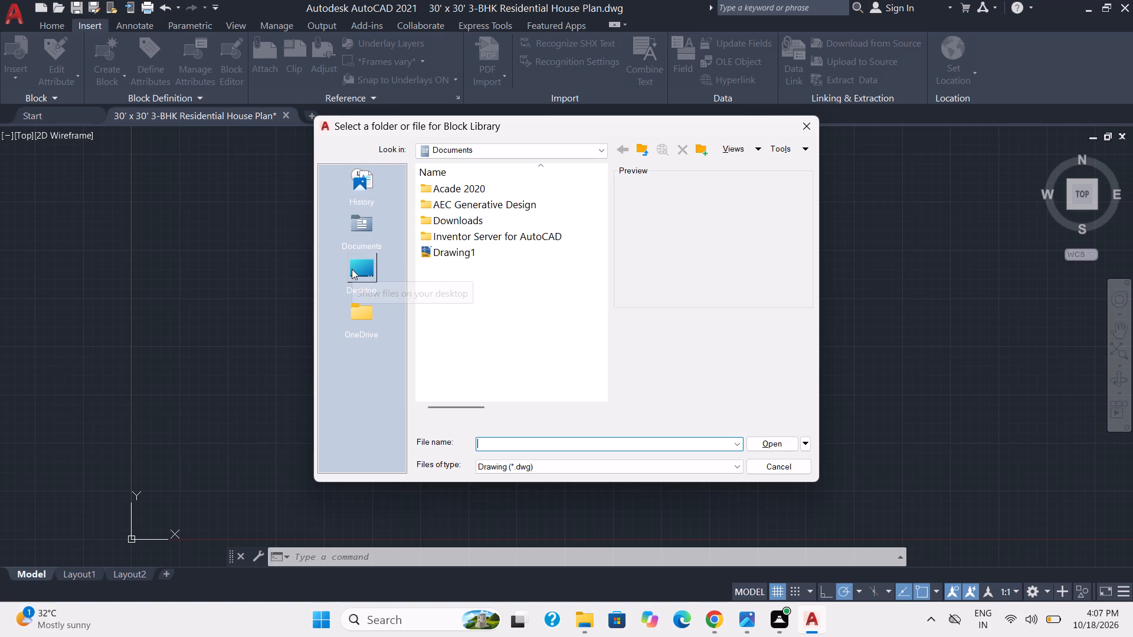
{"action": "double_click", "coordinate": [491, 249]}
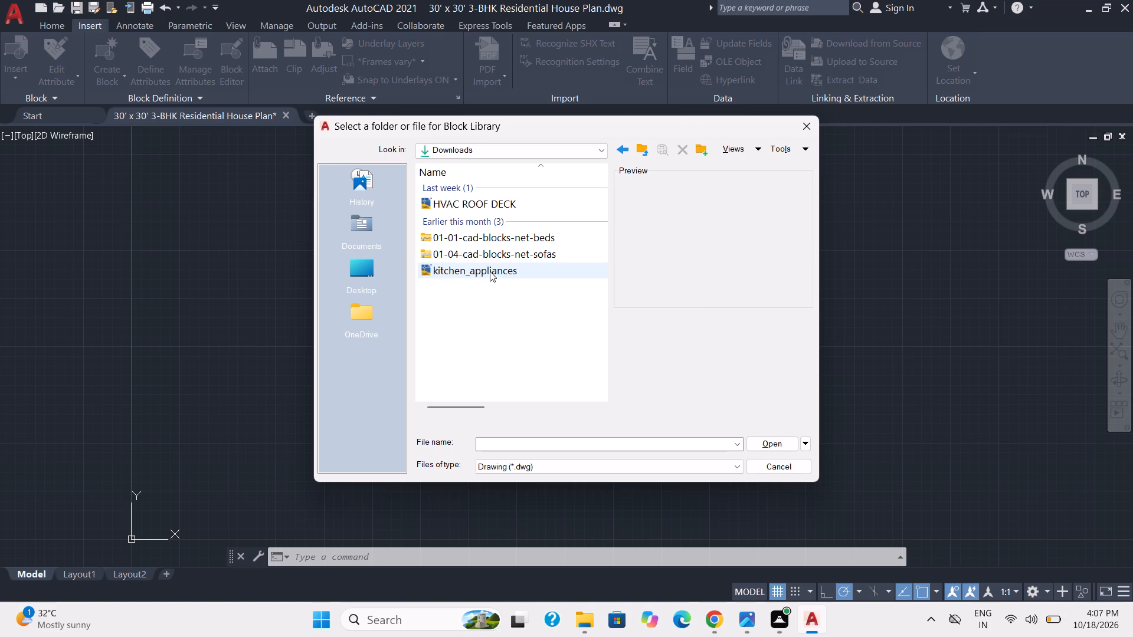
{"action": "double_click", "coordinate": [493, 239]}
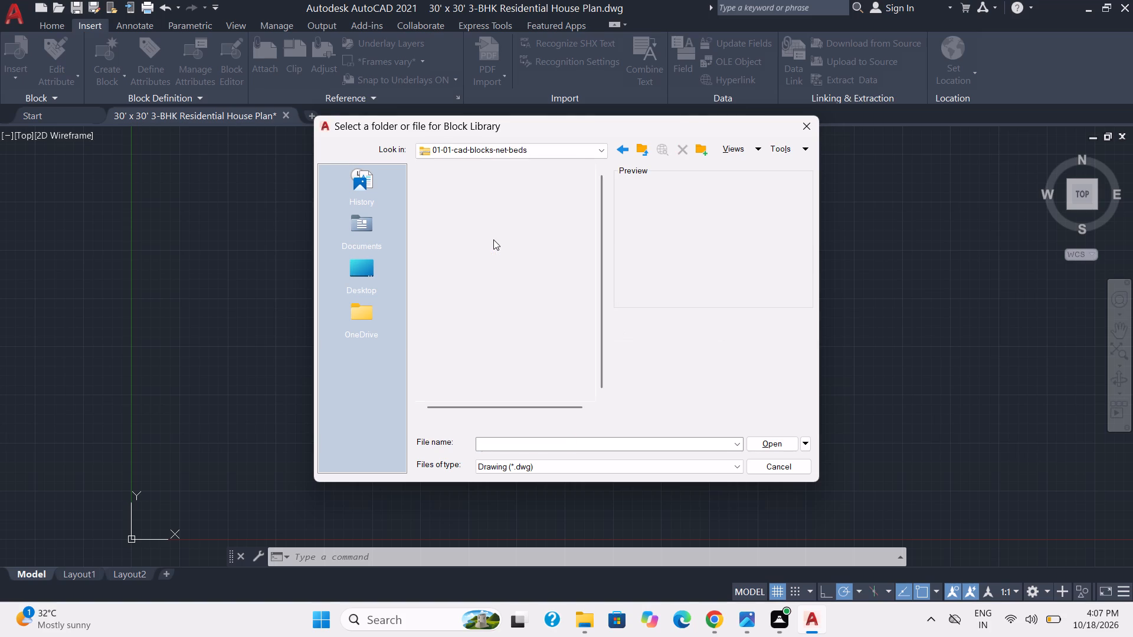
{"action": "double_click", "coordinate": [542, 194]}
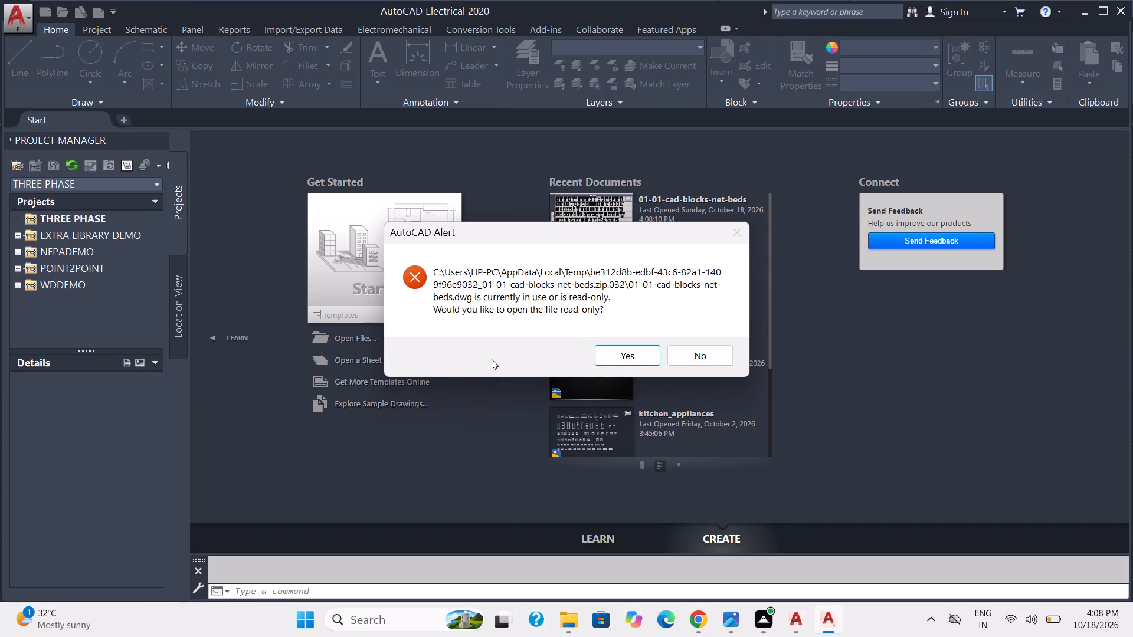
{"action": "left_click", "coordinate": [625, 363]}
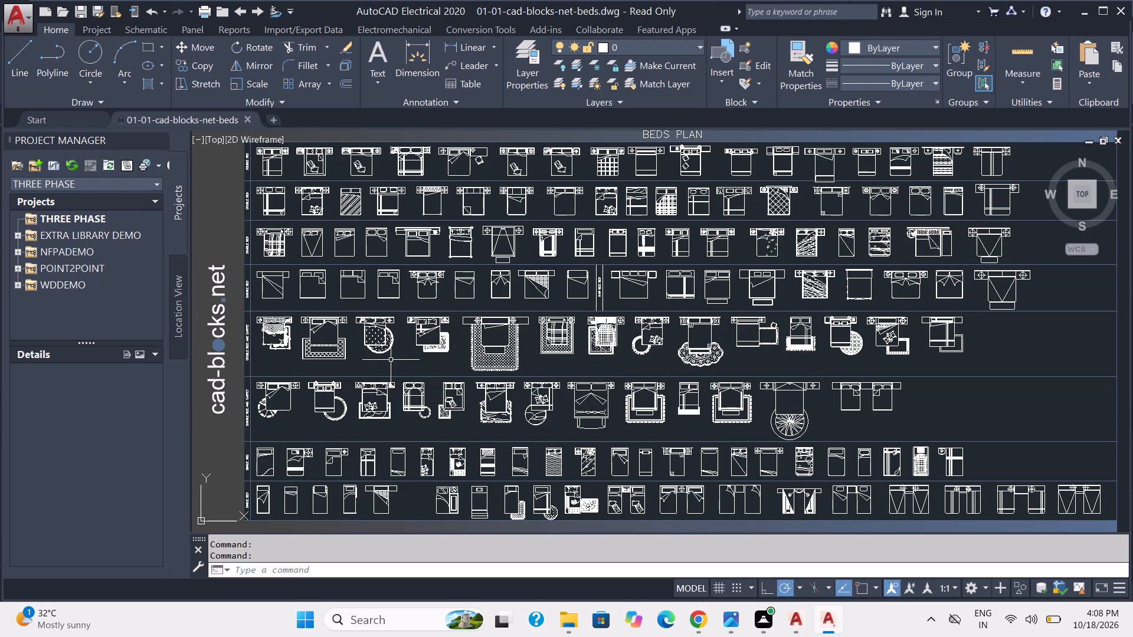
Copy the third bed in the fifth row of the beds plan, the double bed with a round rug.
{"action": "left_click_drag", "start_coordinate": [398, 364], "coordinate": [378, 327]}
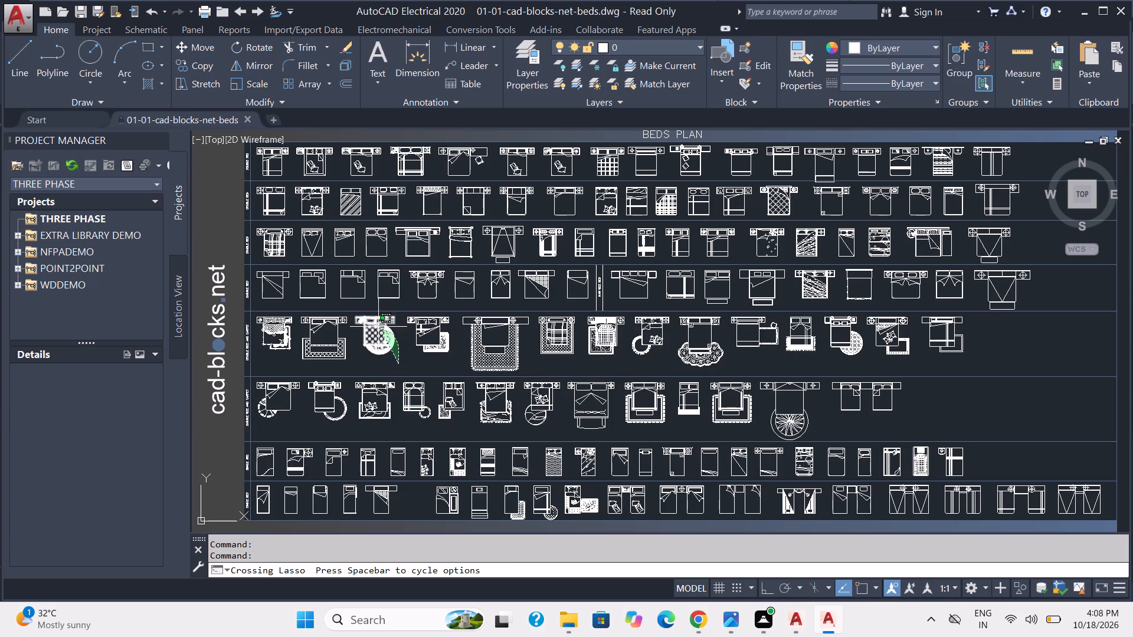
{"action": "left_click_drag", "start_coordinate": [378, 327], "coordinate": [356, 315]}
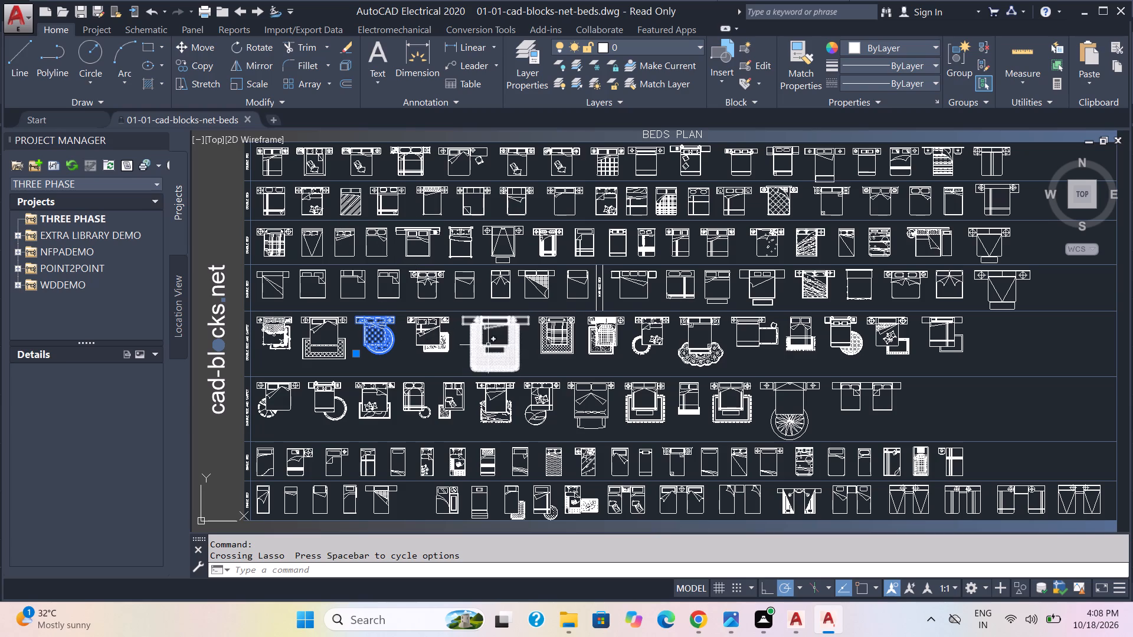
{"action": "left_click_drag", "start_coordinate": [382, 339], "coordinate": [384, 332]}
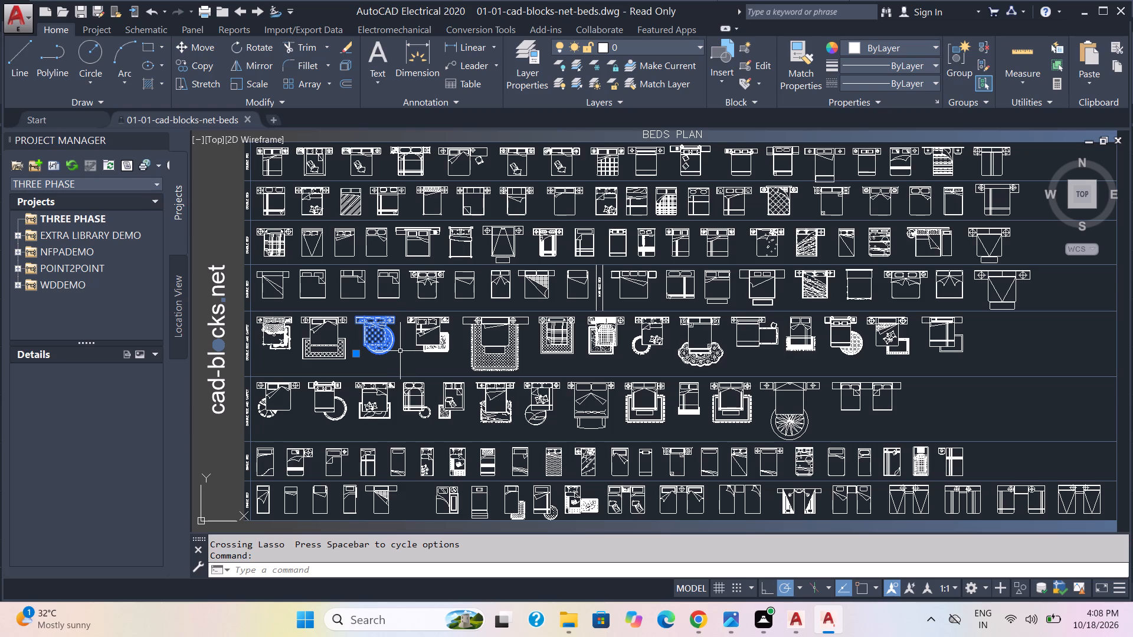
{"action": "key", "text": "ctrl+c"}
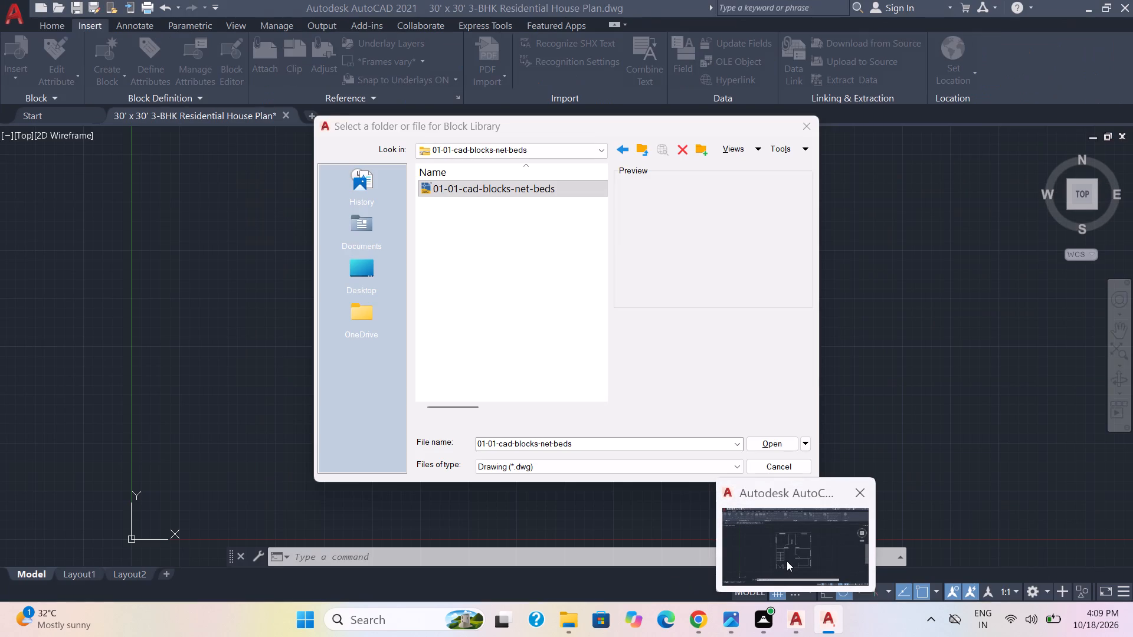
Switch back to the 30' x 30' house plan and dismiss the block library file selection.
{"action": "left_click", "coordinate": [787, 561]}
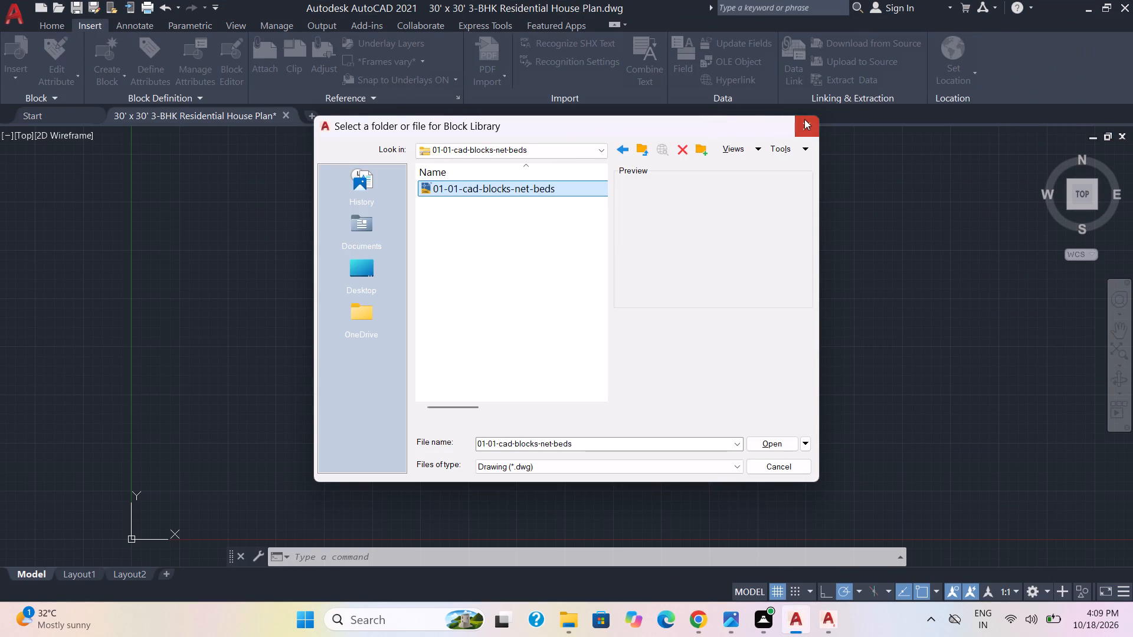
{"action": "left_click", "coordinate": [804, 119]}
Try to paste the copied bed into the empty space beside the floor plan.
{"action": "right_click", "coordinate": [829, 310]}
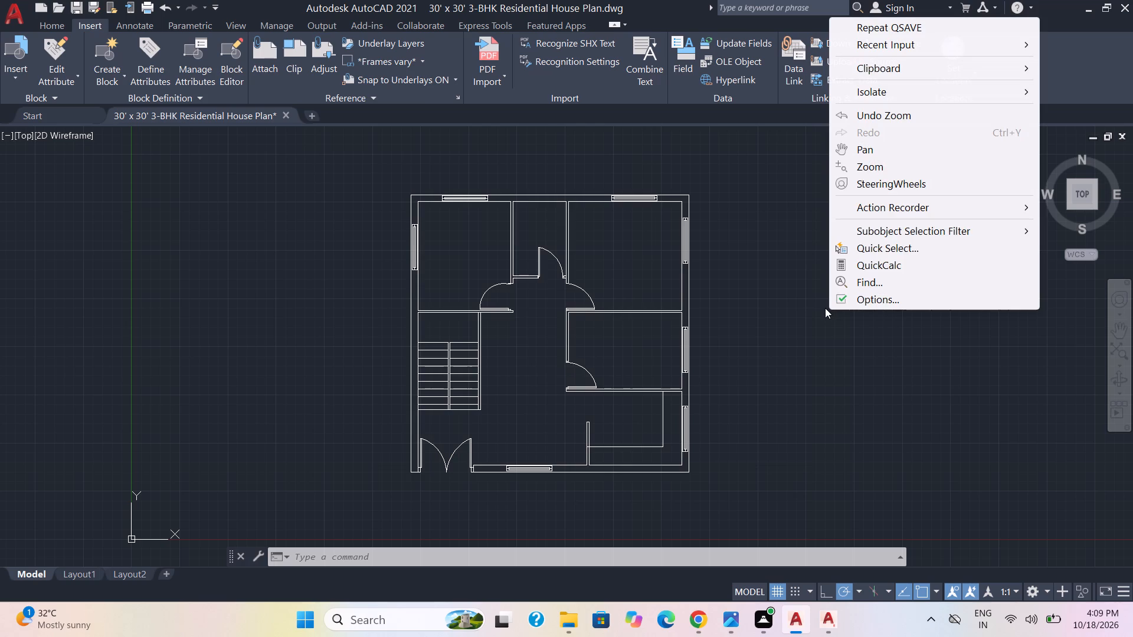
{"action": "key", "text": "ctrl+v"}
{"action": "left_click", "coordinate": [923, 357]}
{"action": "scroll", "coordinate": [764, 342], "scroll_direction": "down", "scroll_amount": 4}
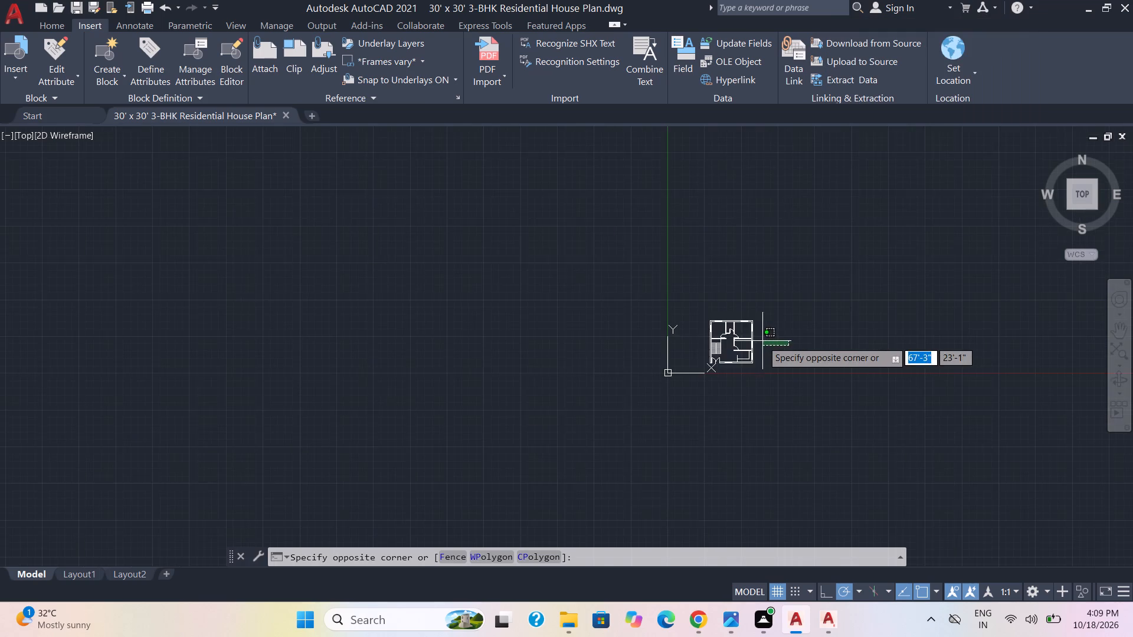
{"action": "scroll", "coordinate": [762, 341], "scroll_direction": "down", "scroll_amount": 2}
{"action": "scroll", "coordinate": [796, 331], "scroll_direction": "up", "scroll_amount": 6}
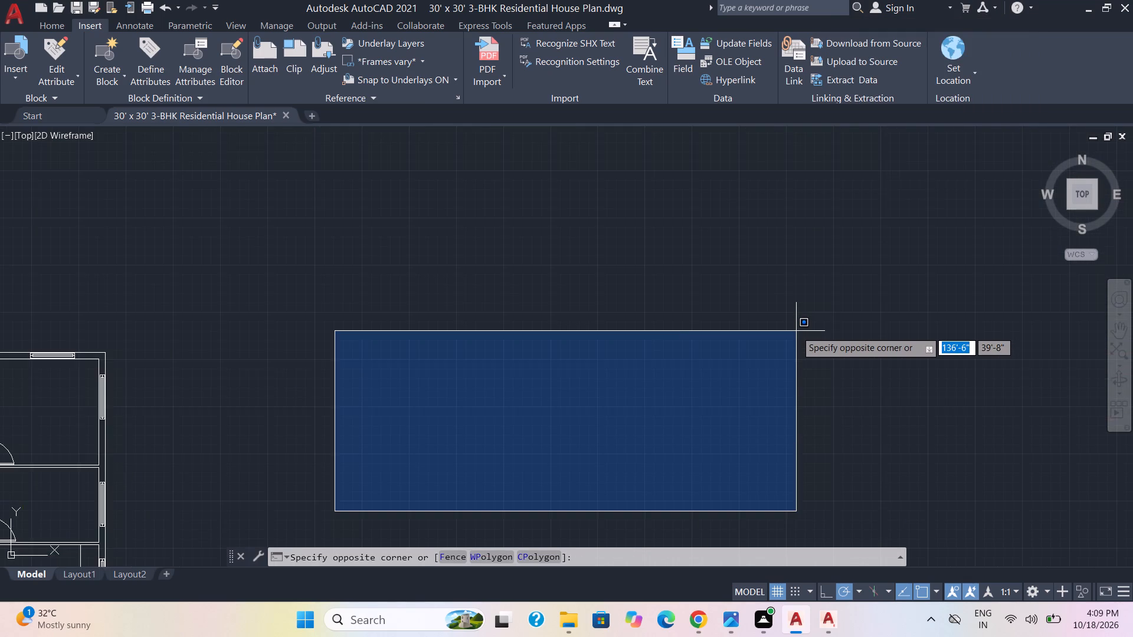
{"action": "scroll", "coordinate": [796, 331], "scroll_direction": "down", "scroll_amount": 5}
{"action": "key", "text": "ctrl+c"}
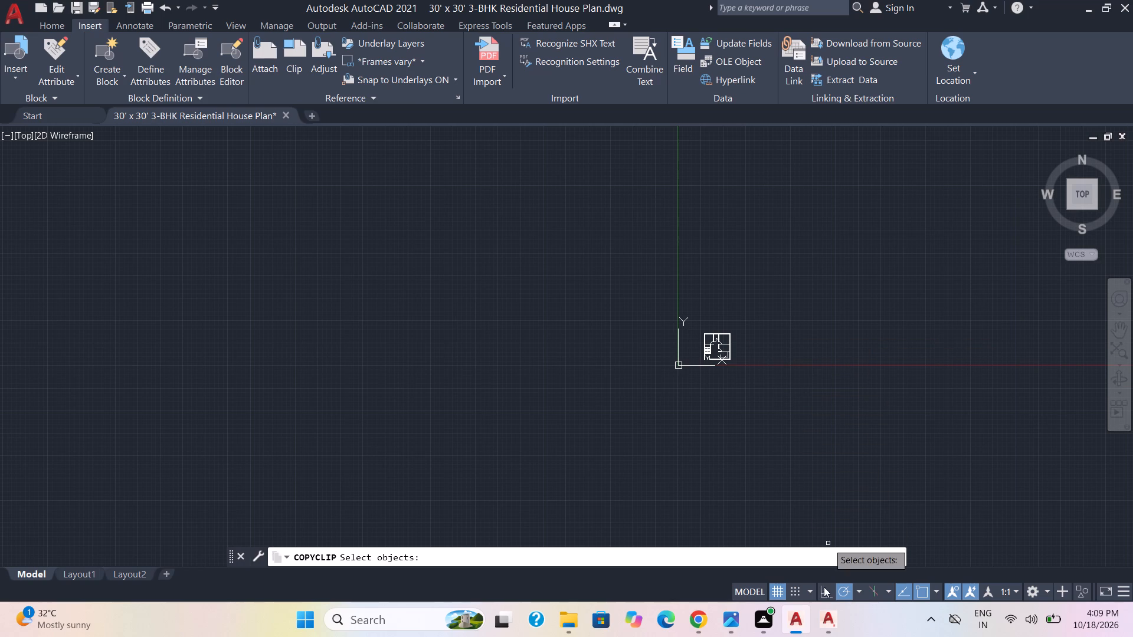
Copy the double bed with the round rug from the beds drawing and paste it to the right of the house plan.
{"action": "left_click", "coordinate": [821, 616]}
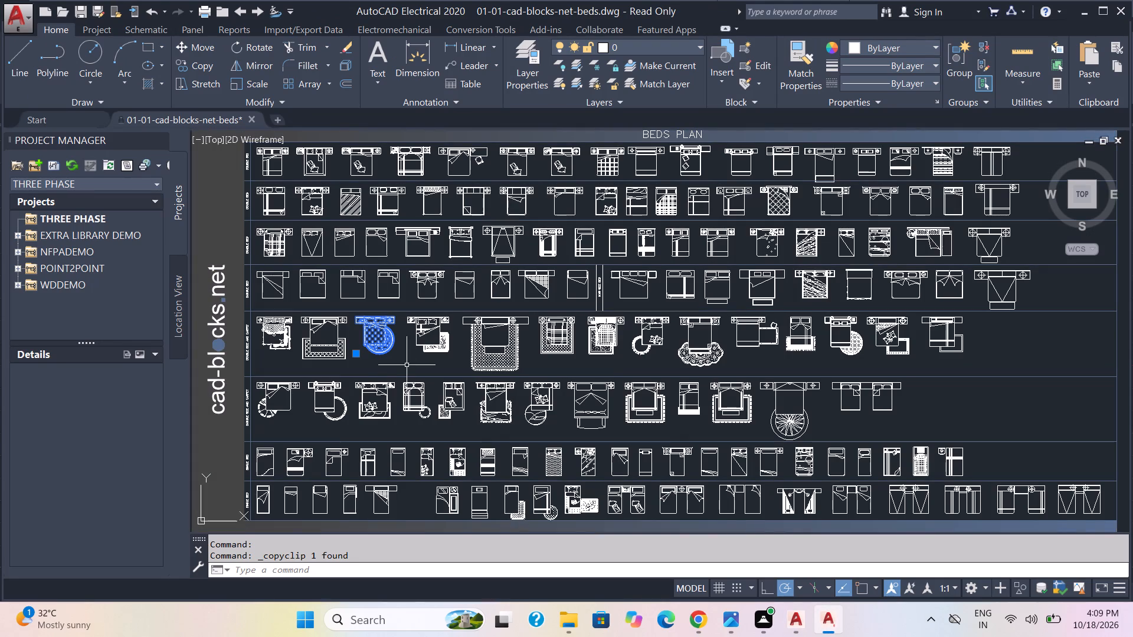
{"action": "left_click", "coordinate": [404, 364]}
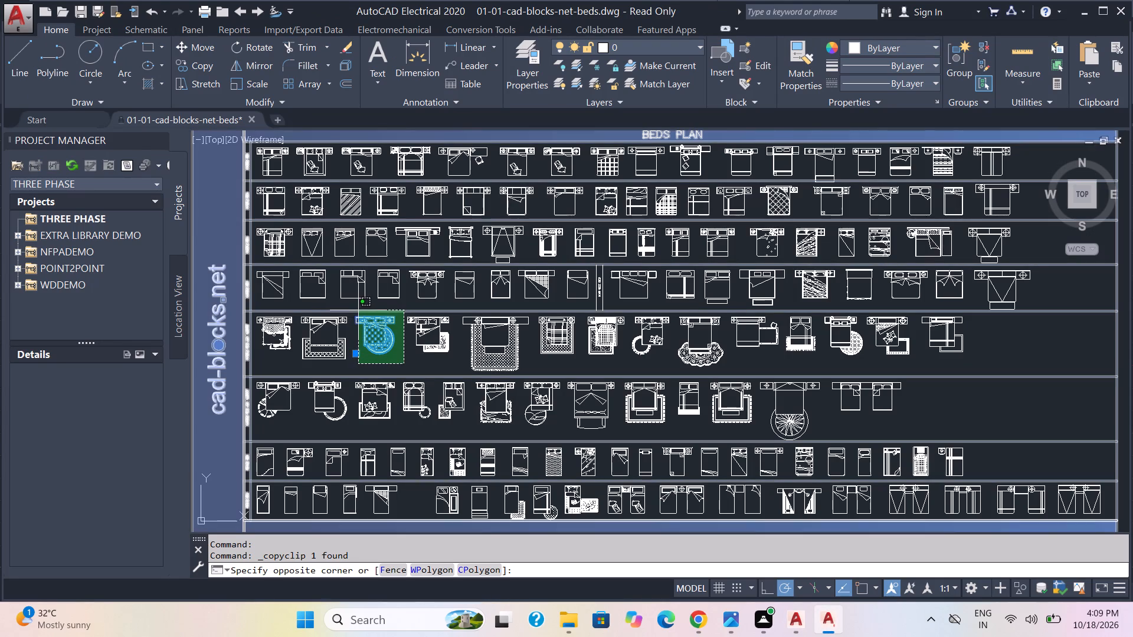
{"action": "left_click", "coordinate": [356, 313]}
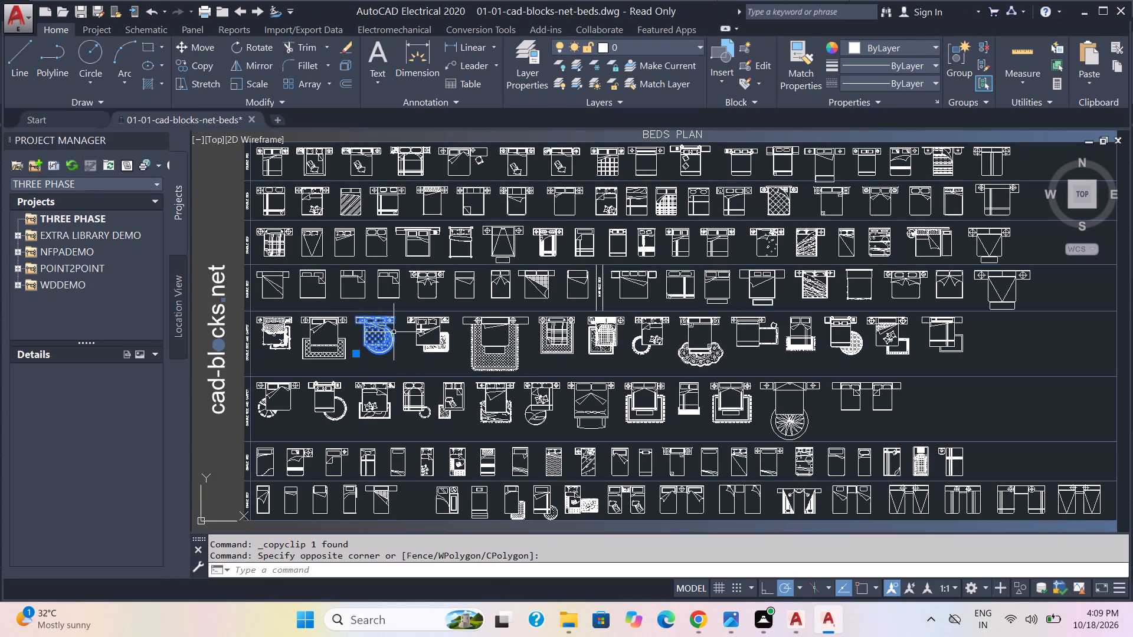
{"action": "key", "text": "ctrl+c"}
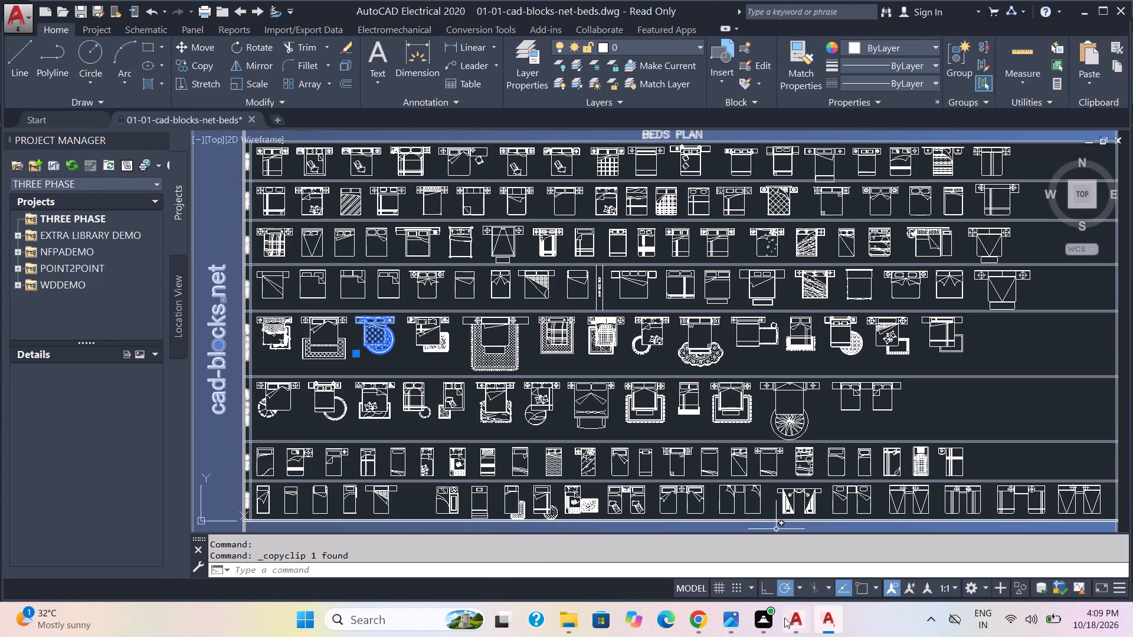
{"action": "left_click", "coordinate": [792, 616]}
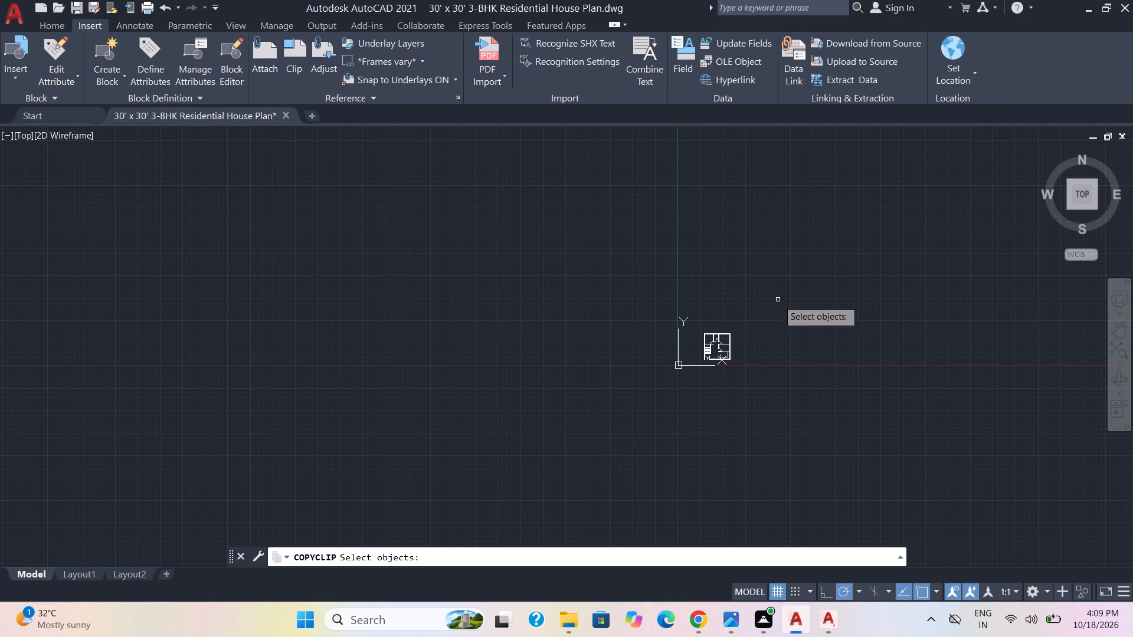
{"action": "key", "text": "ctrl+v"}
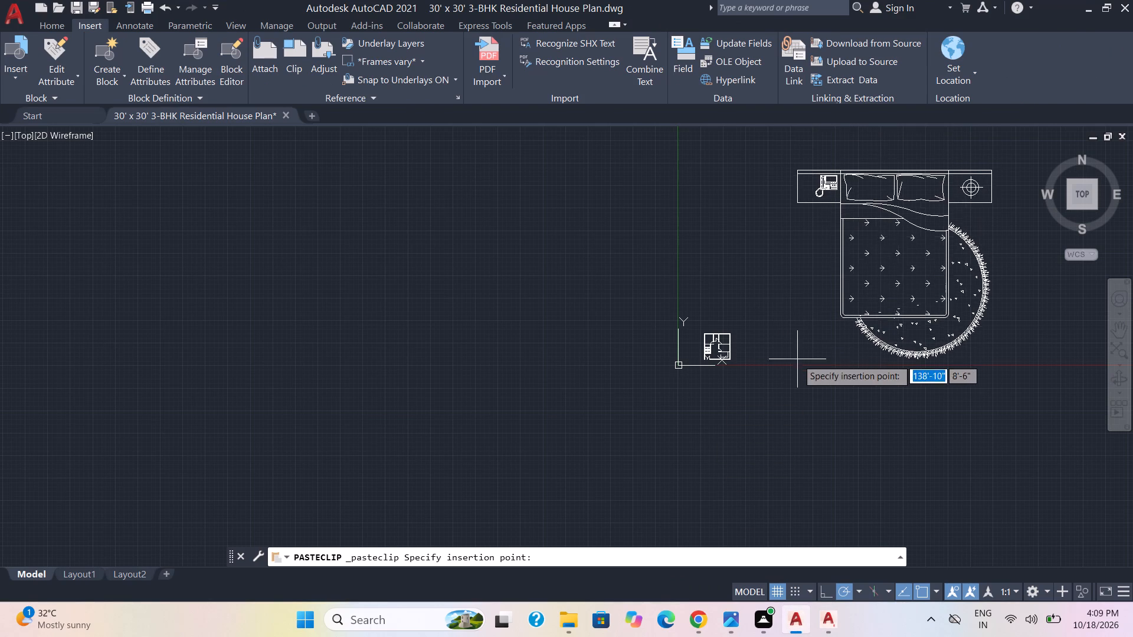
{"action": "left_click", "coordinate": [785, 357]}
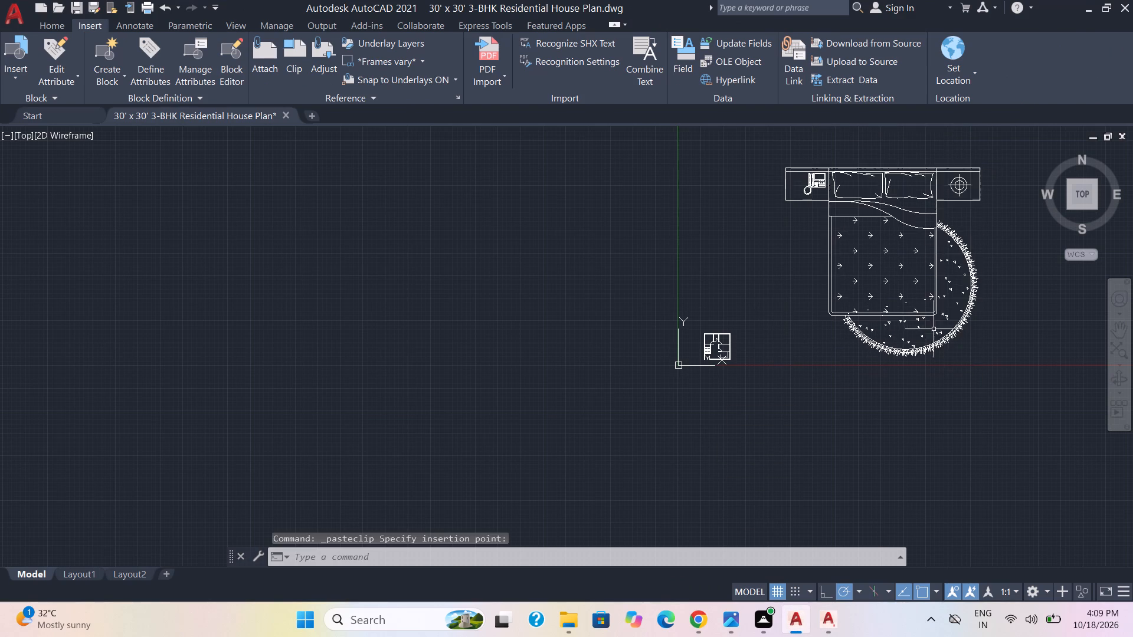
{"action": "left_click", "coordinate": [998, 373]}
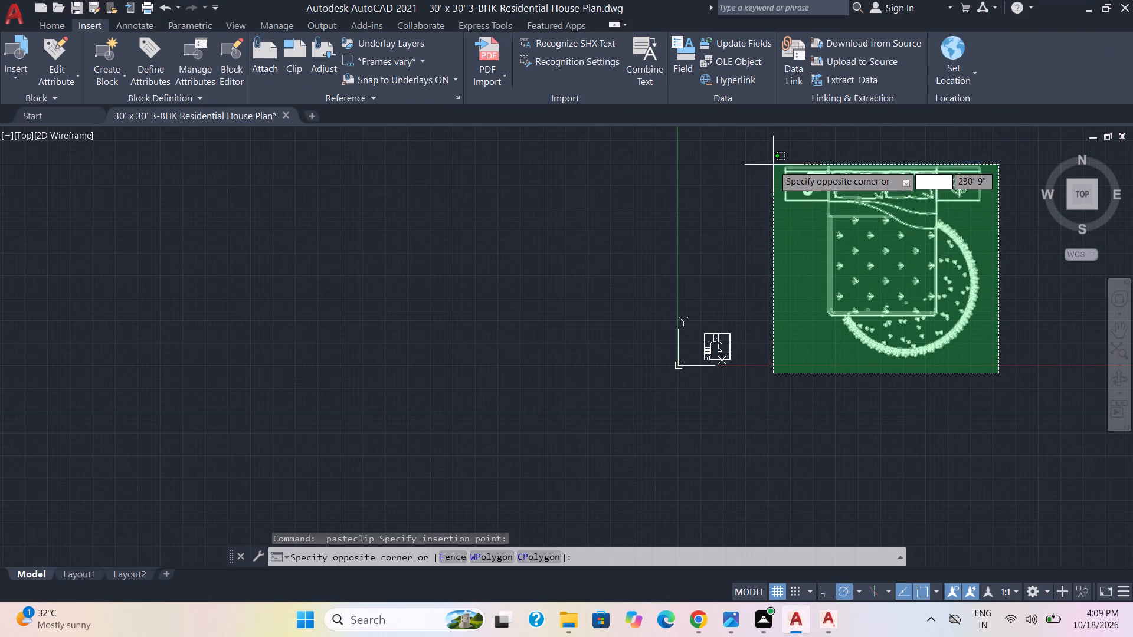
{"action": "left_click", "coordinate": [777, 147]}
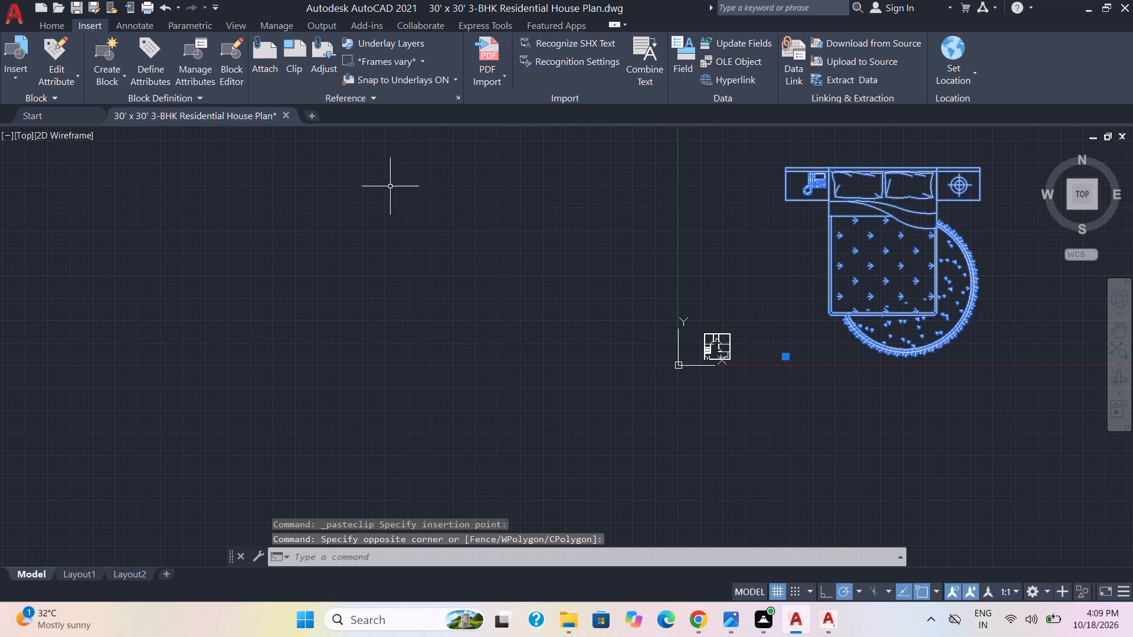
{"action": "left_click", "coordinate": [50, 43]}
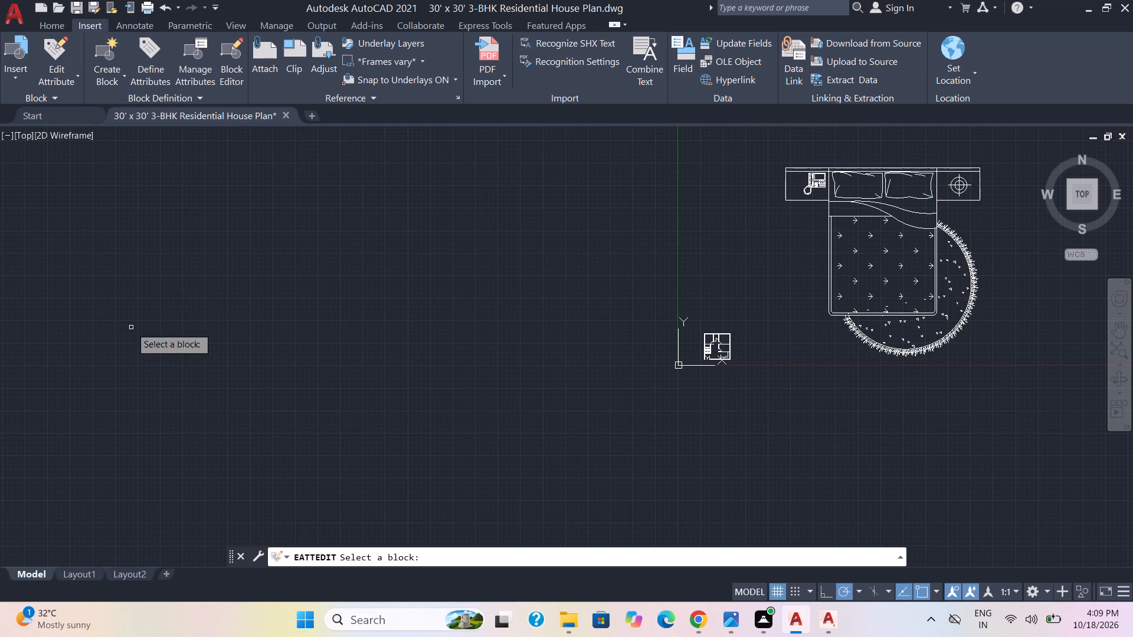
Scale the oversized pasted bed block down from its headboard's upper-right corner until it is smaller than the house plan.
{"action": "left_click", "coordinate": [44, 22]}
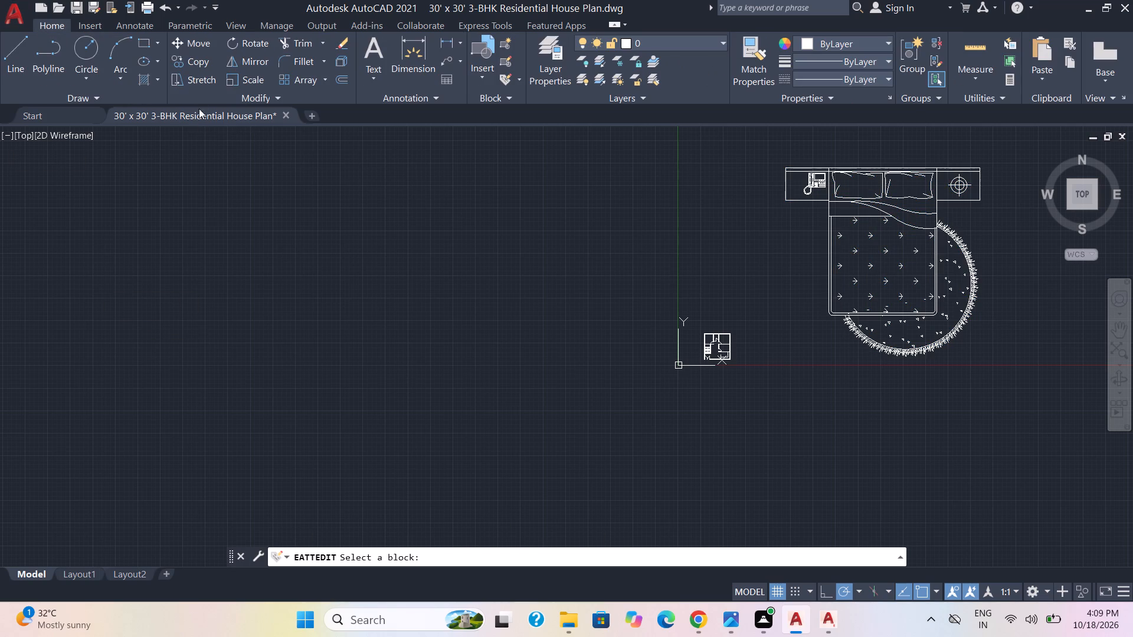
{"action": "left_click", "coordinate": [233, 76]}
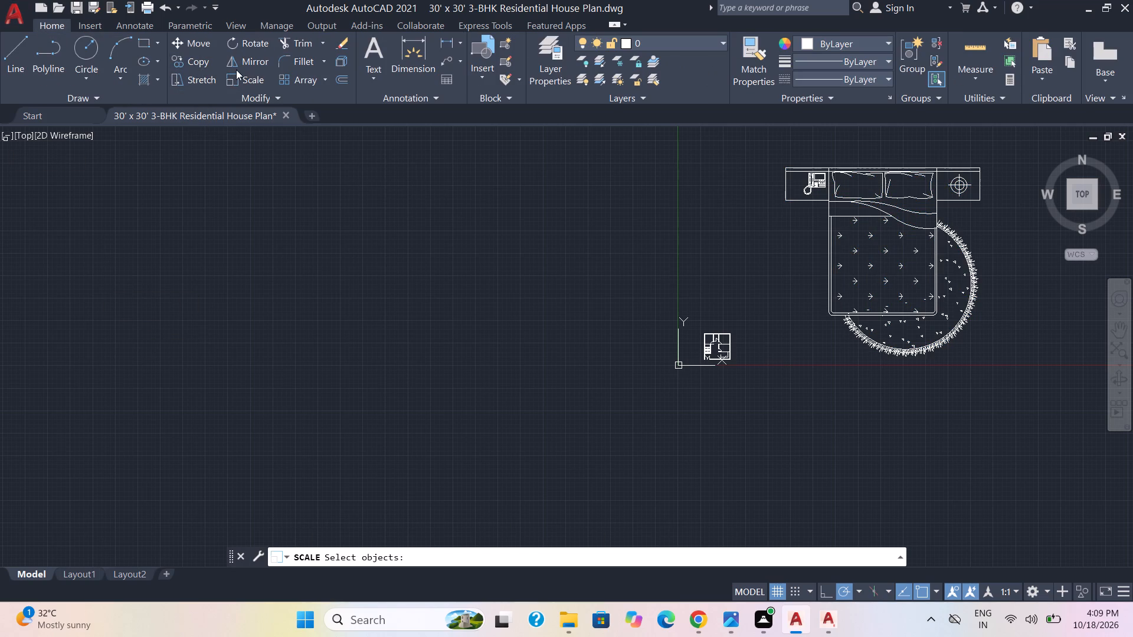
{"action": "left_click", "coordinate": [994, 347]}
{"action": "left_click", "coordinate": [782, 159]}
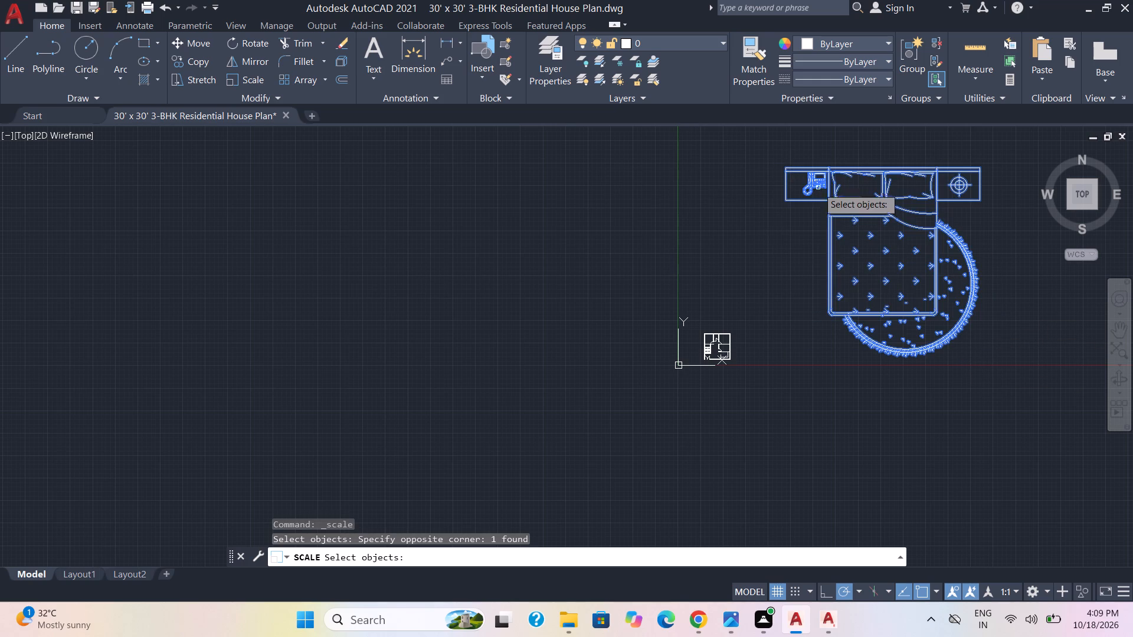
{"action": "key", "text": "Return"}
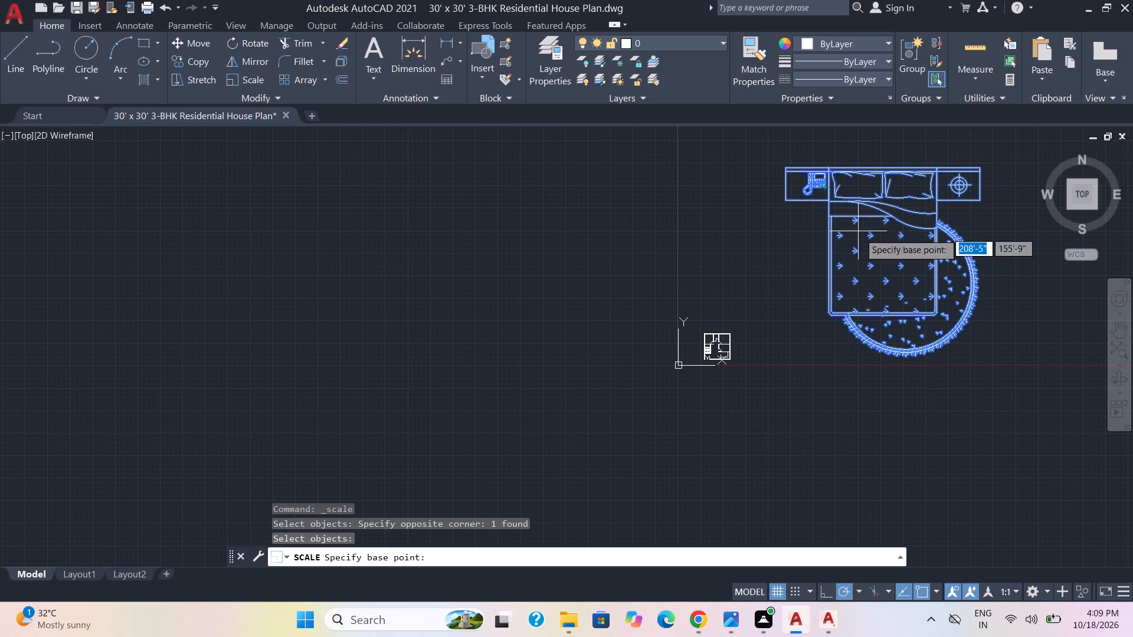
{"action": "left_click", "coordinate": [980, 169]}
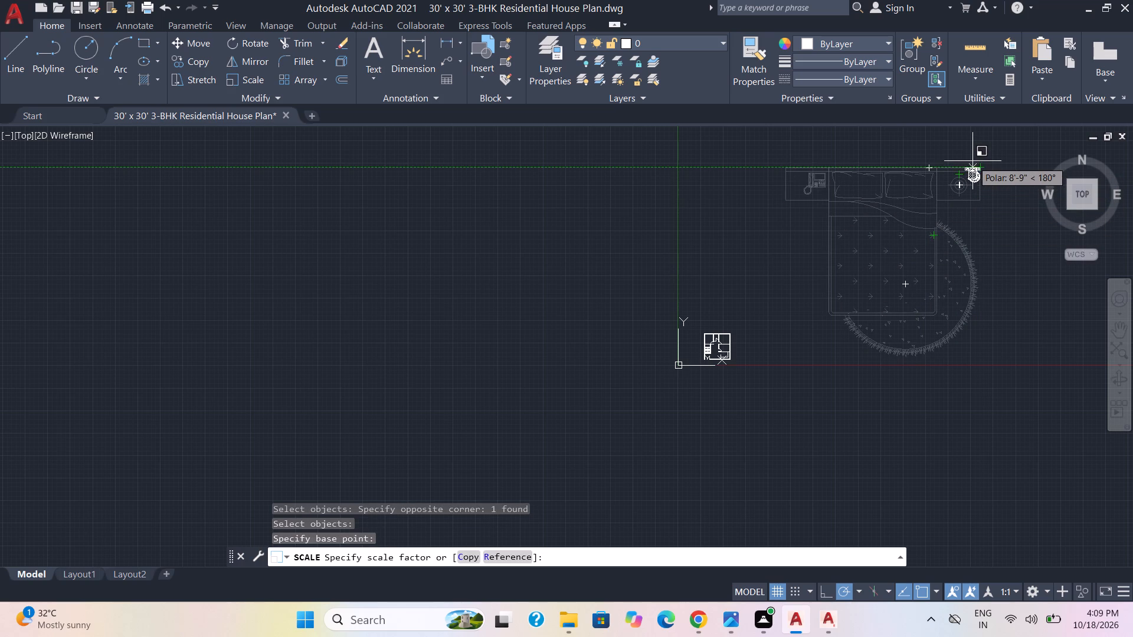
{"action": "left_click", "coordinate": [974, 160]}
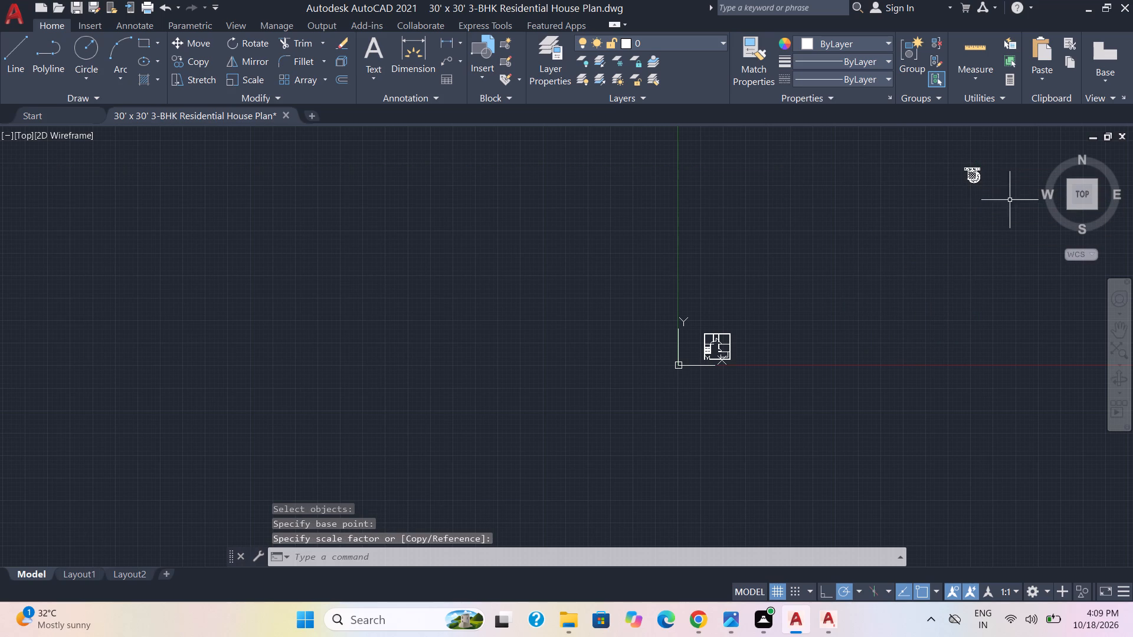
Move the reduced bed block to the empty space just east of the house plan.
{"action": "left_click", "coordinate": [1014, 211]}
{"action": "left_click", "coordinate": [954, 158]}
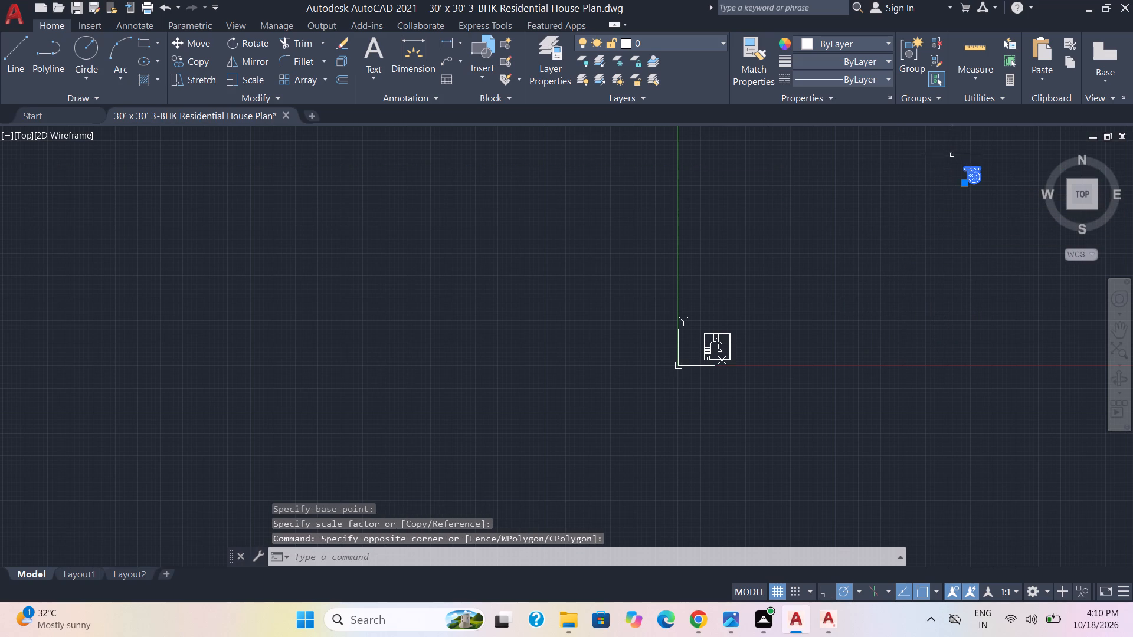
{"action": "key", "text": "m"}
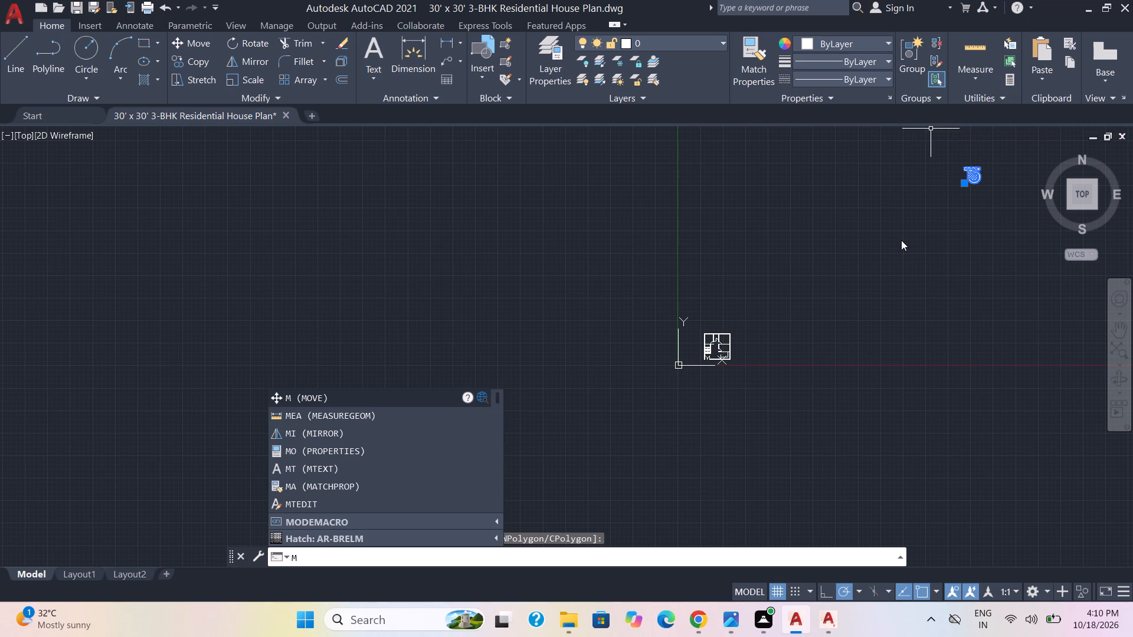
{"action": "key", "text": "Return"}
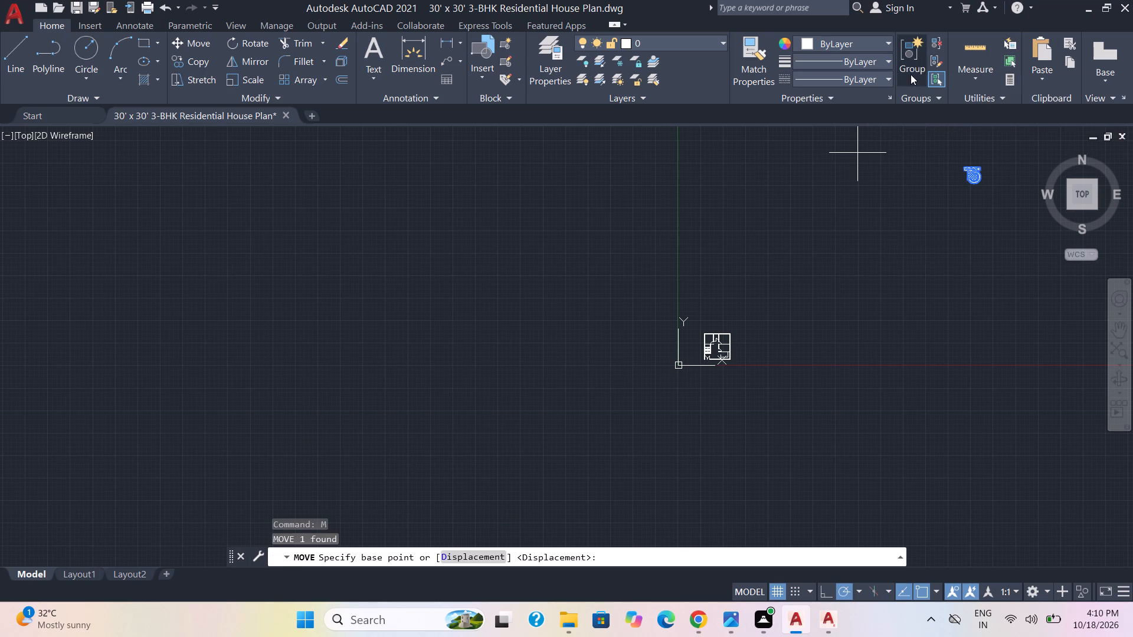
{"action": "left_click", "coordinate": [979, 172]}
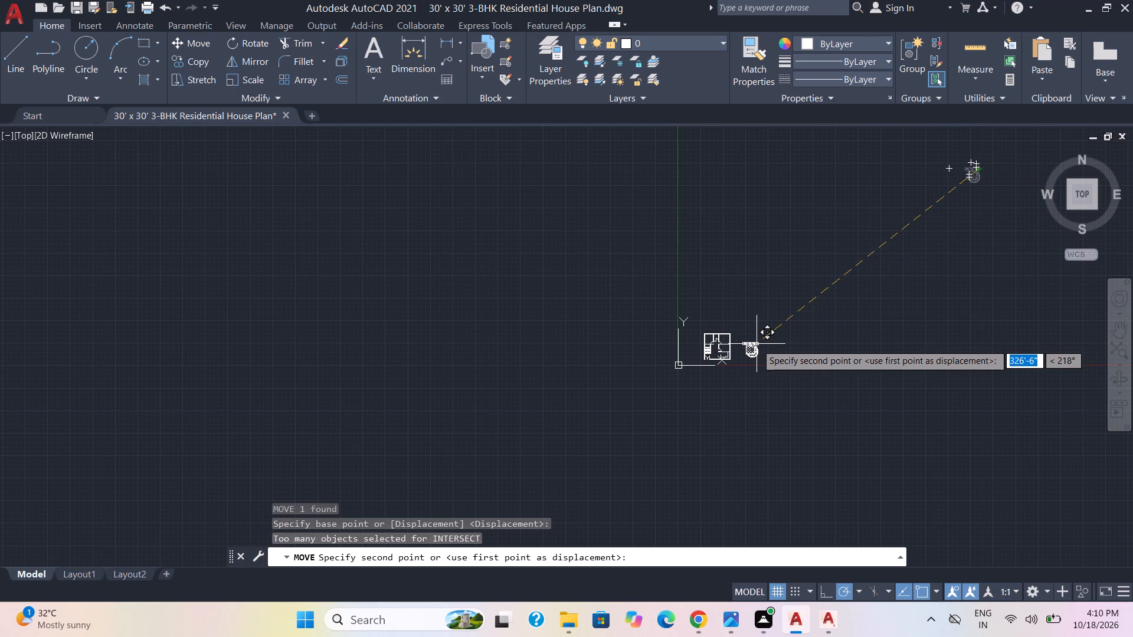
{"action": "left_click", "coordinate": [752, 343]}
Scale the bed block down again from its headboard's upper-right corner so it fits inside a bedroom.
{"action": "scroll", "coordinate": [767, 345], "scroll_direction": "up", "scroll_amount": 4}
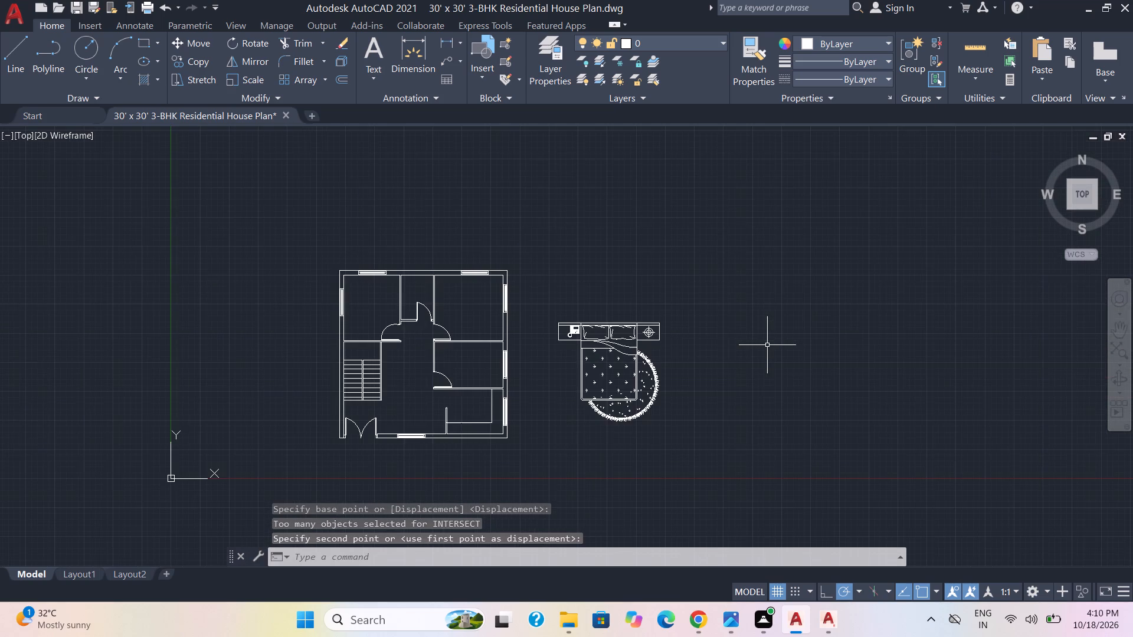
{"action": "scroll", "coordinate": [767, 345], "scroll_direction": "up", "scroll_amount": 1}
{"action": "middle_click_drag", "start_coordinate": [685, 480], "coordinate": [738, 439]}
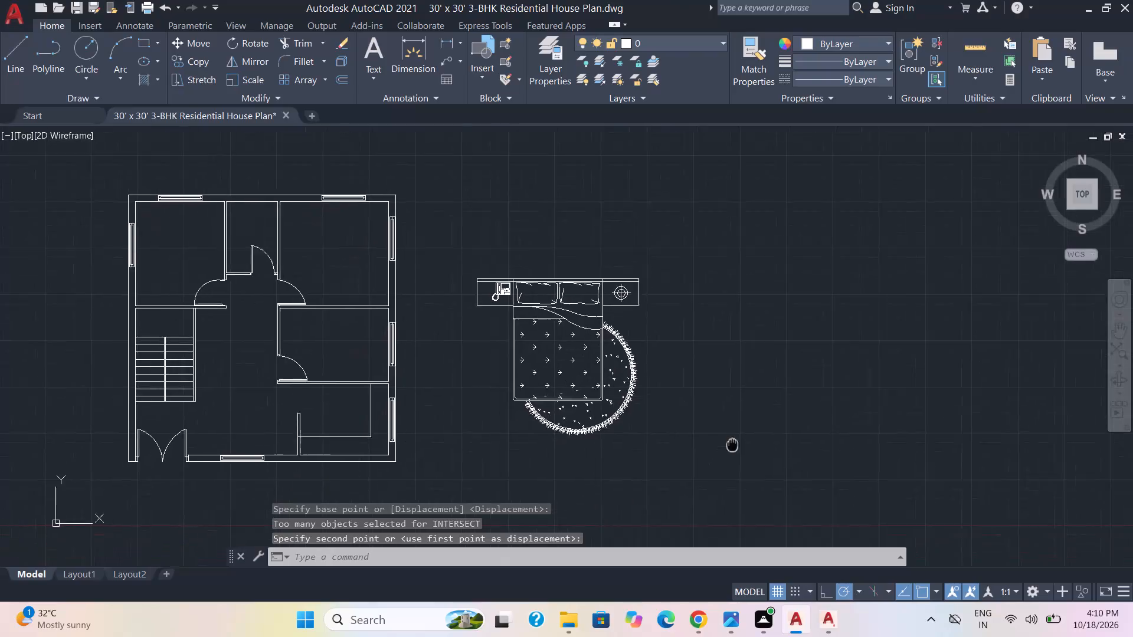
{"action": "middle_click_drag", "start_coordinate": [738, 439], "coordinate": [774, 412]}
{"action": "left_click", "coordinate": [731, 434]}
{"action": "left_click", "coordinate": [513, 195]}
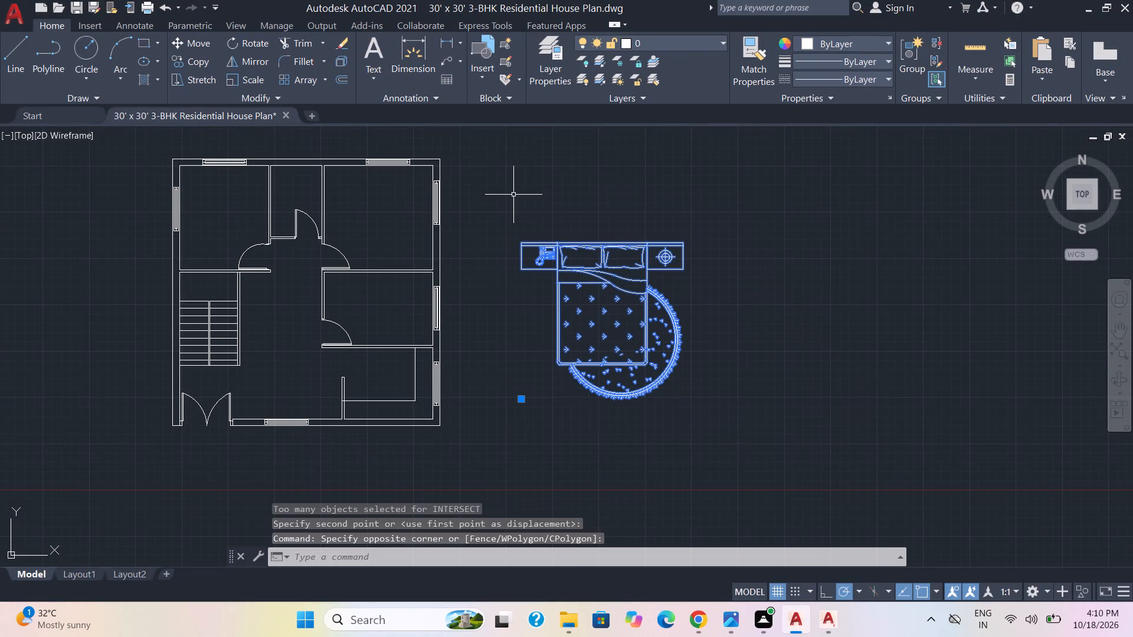
{"action": "left_click", "coordinate": [230, 75]}
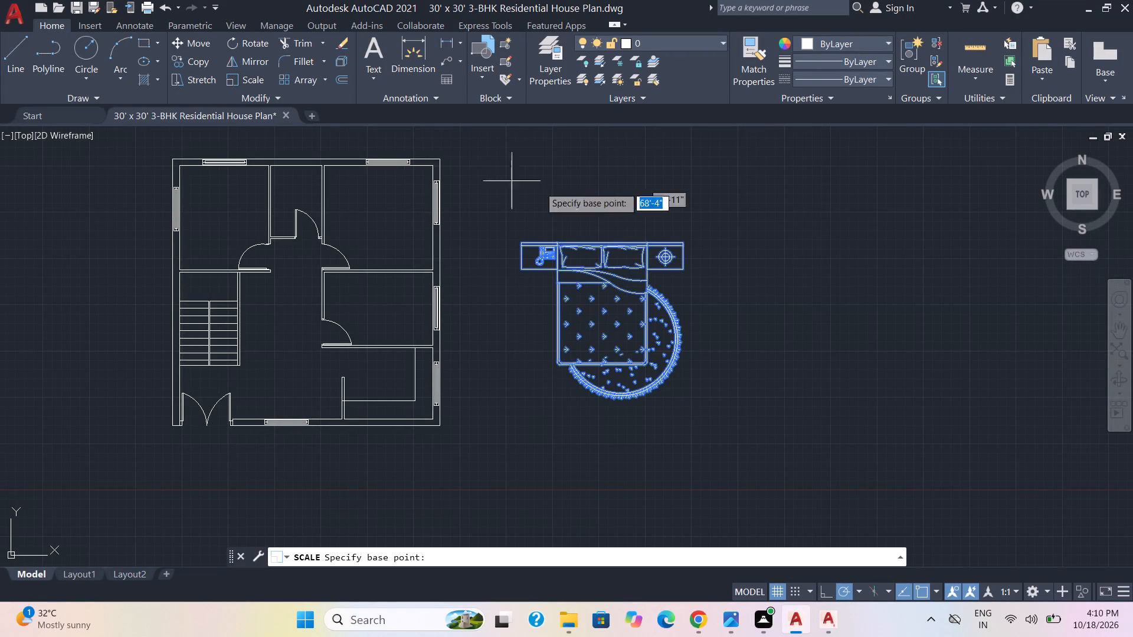
{"action": "left_click", "coordinate": [680, 239]}
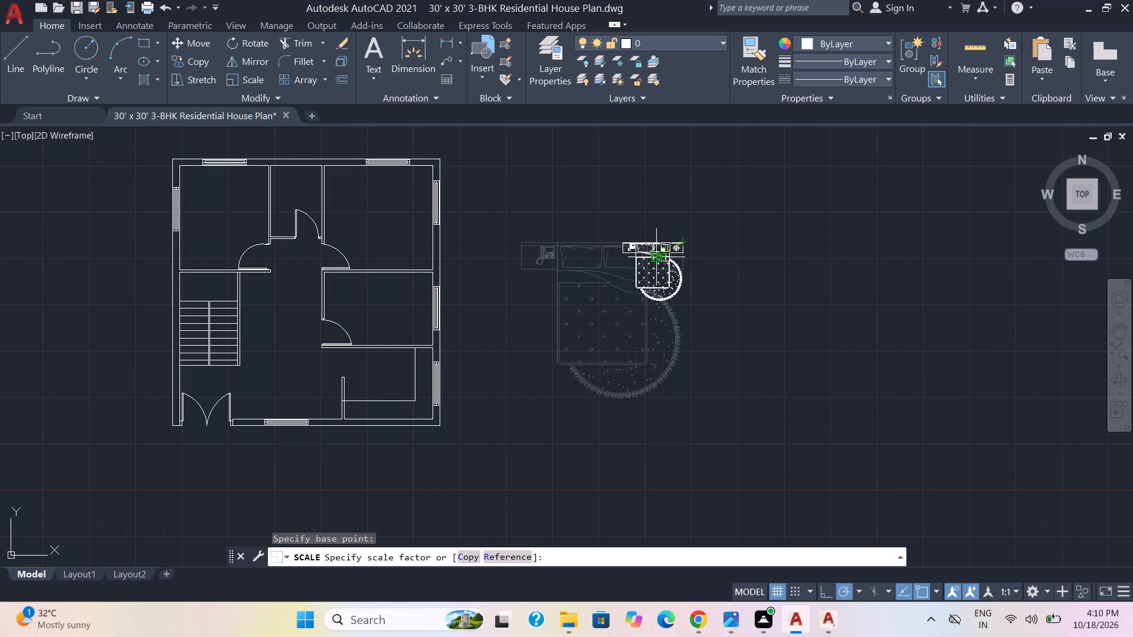
{"action": "left_click", "coordinate": [653, 259]}
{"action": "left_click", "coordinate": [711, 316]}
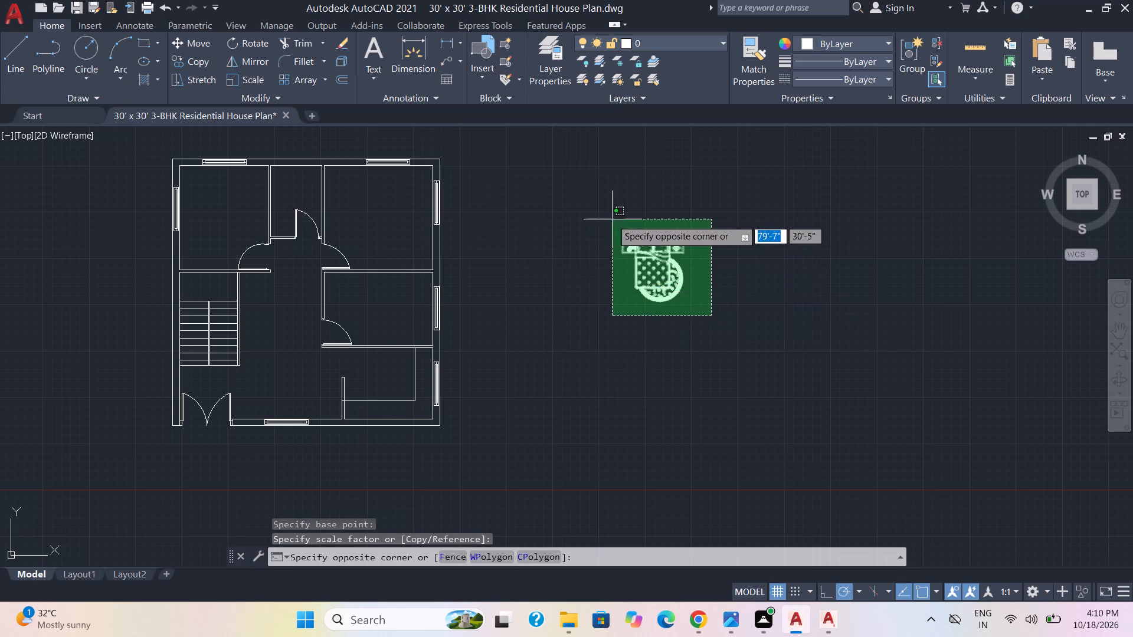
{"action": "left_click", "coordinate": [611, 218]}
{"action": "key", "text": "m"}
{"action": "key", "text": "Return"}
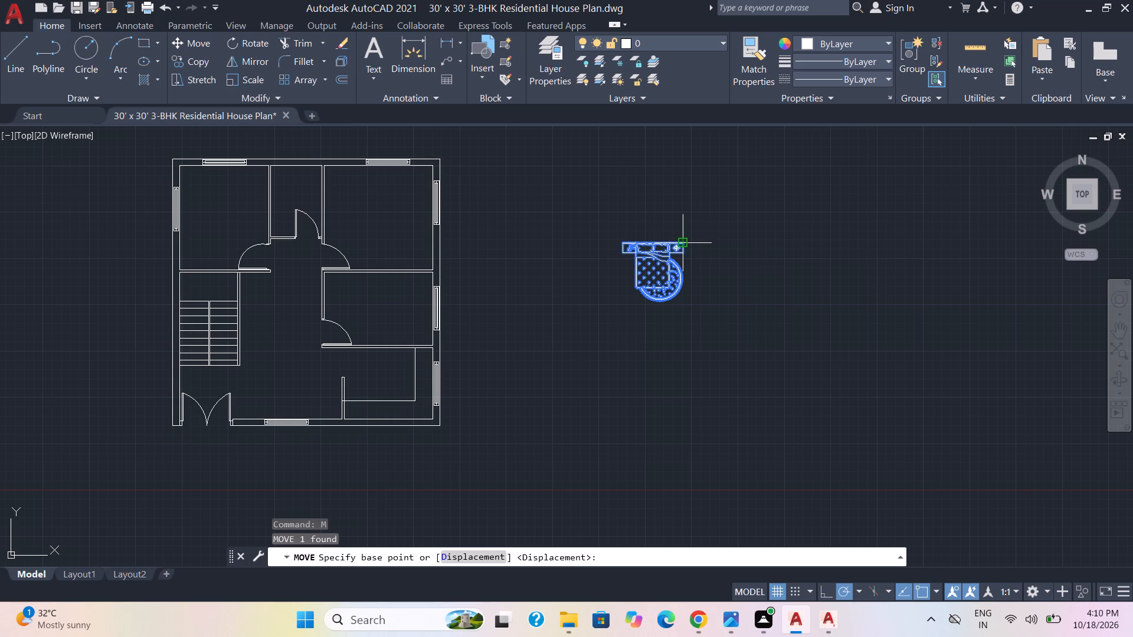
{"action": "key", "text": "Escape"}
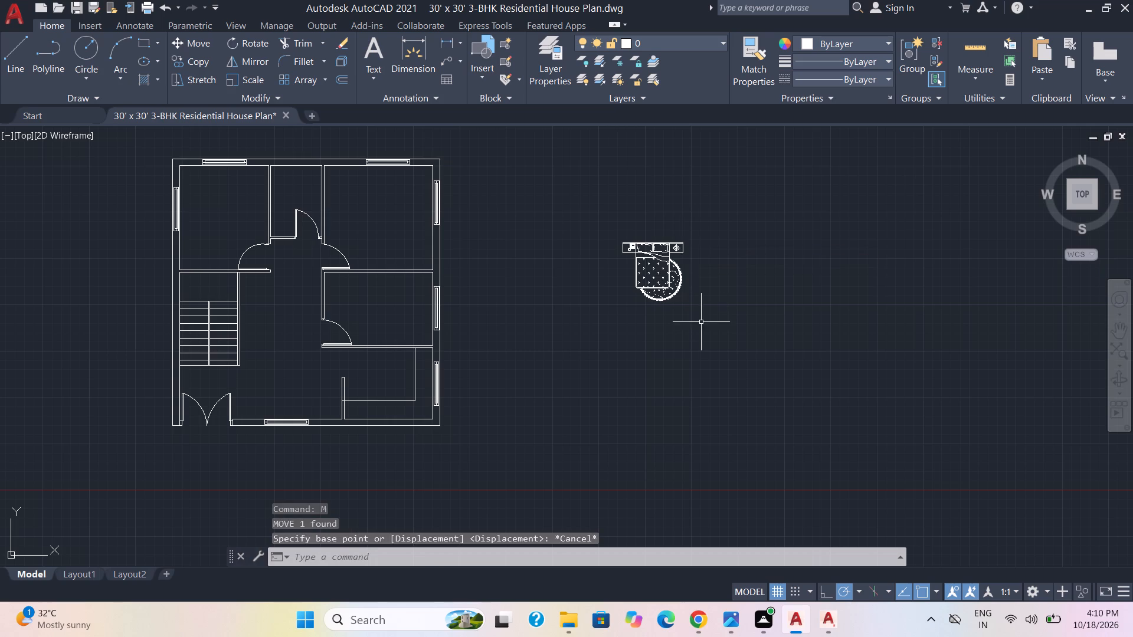
Copy the bed by its headboard's upper-right corner into the northeast bedroom, with the headboard near the north wall.
{"action": "left_click", "coordinate": [702, 322]}
{"action": "left_click", "coordinate": [613, 228]}
{"action": "key", "text": "c"}
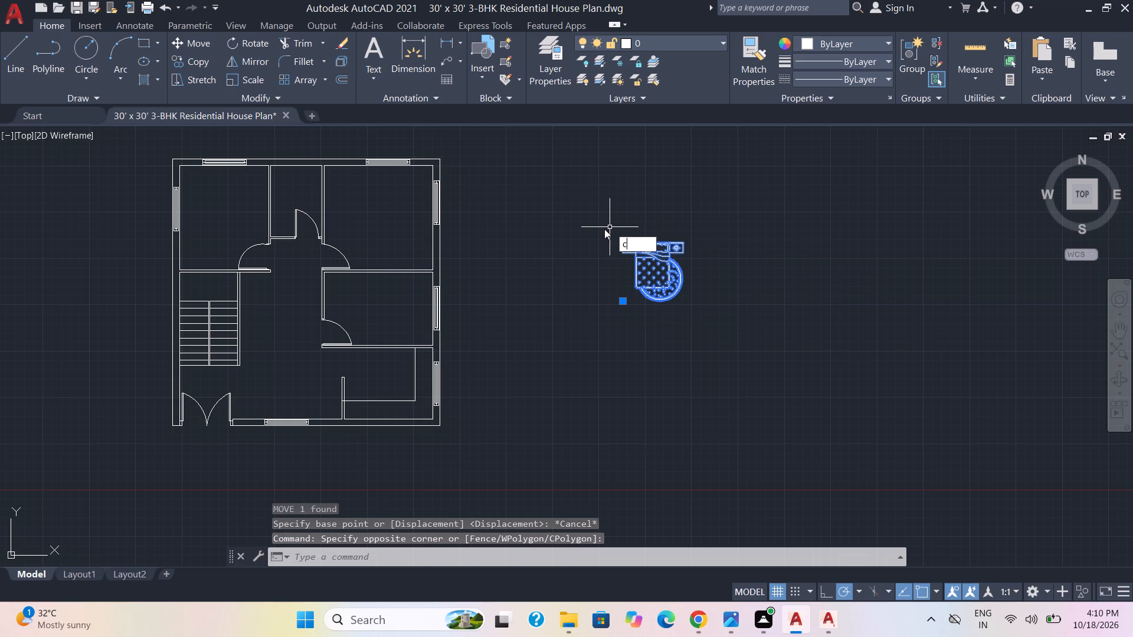
{"action": "key", "text": "o"}
{"action": "key", "text": "Return"}
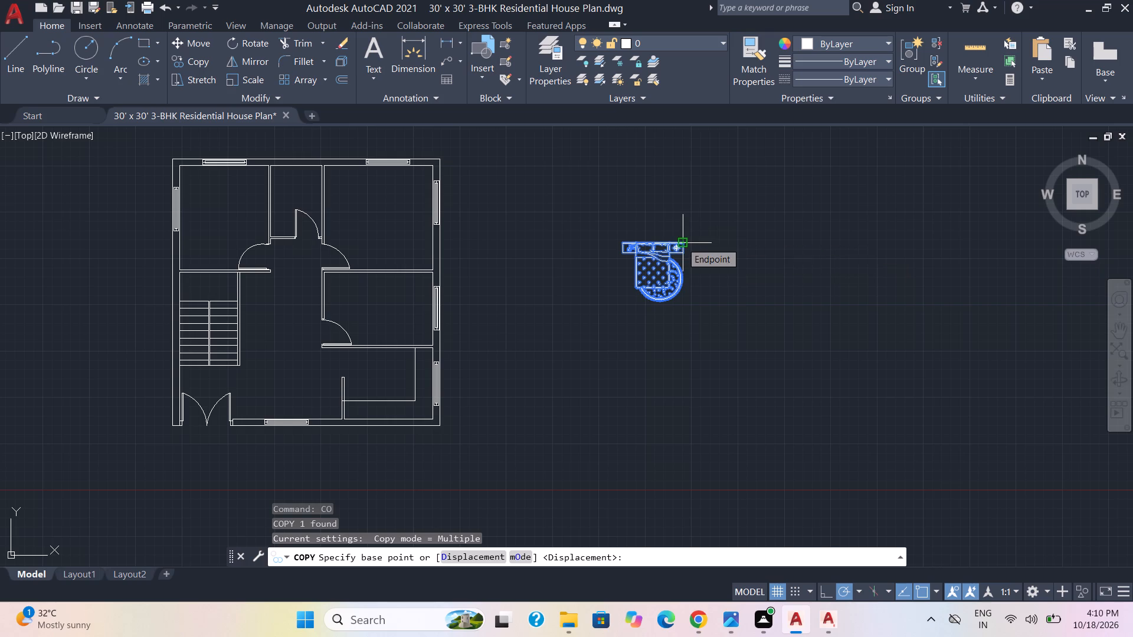
{"action": "left_click", "coordinate": [681, 242]}
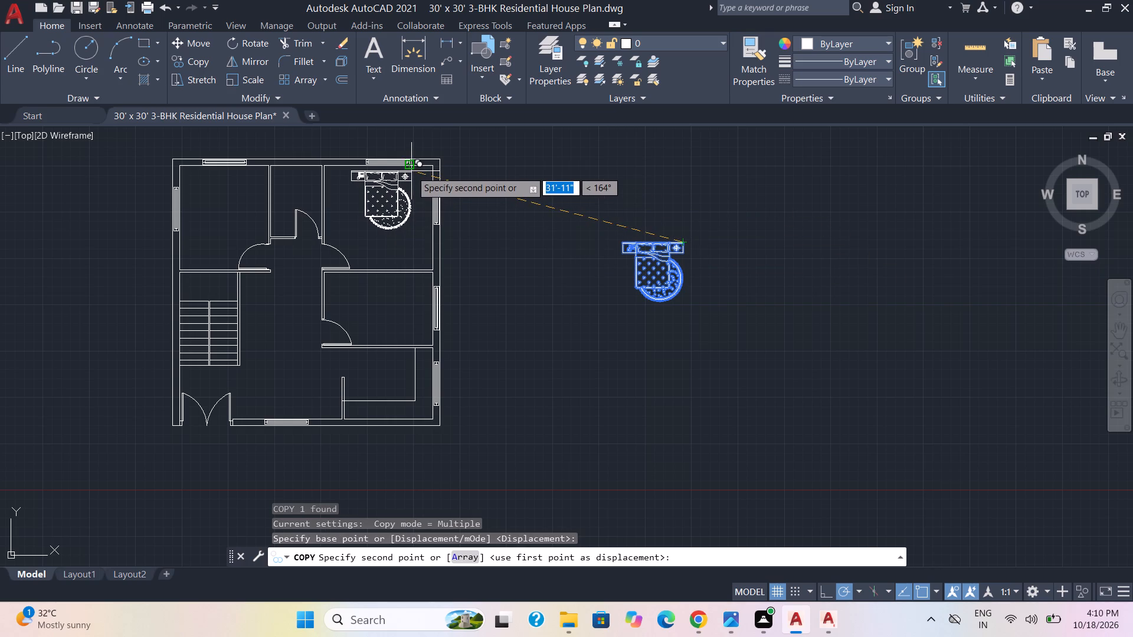
{"action": "scroll", "coordinate": [418, 174], "scroll_direction": "up", "scroll_amount": 1}
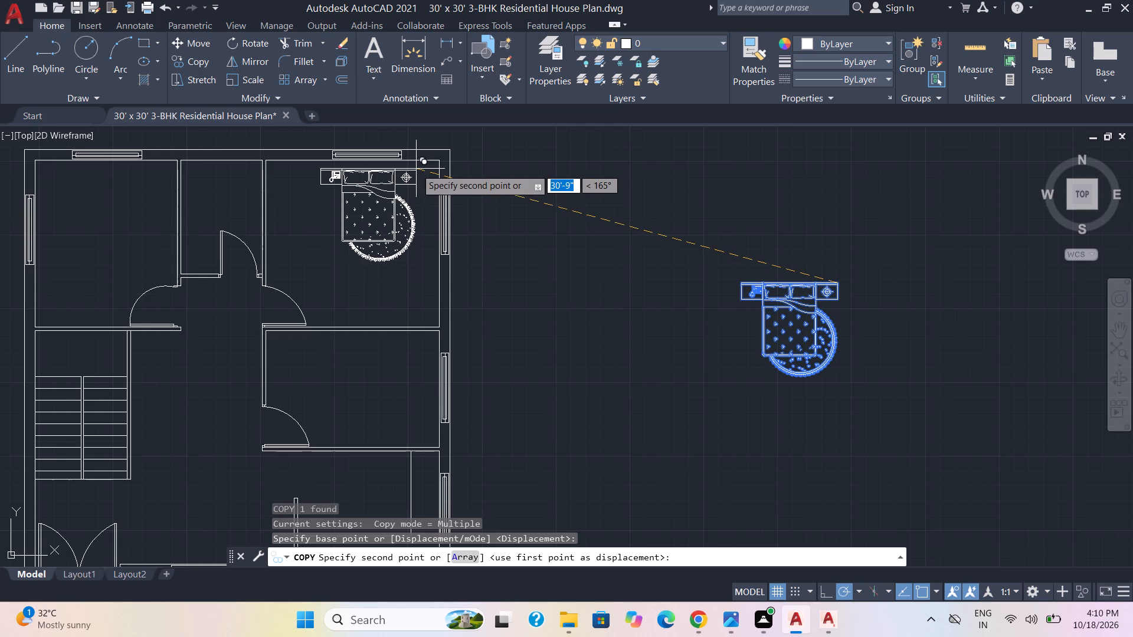
{"action": "left_click", "coordinate": [416, 169]}
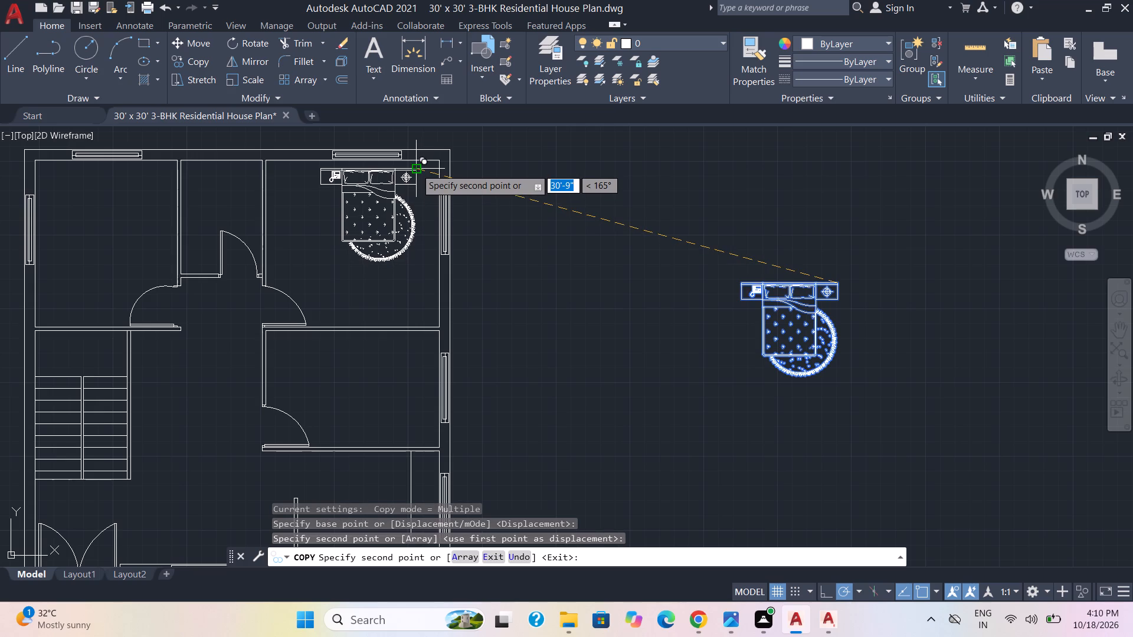
Place a second copy of the bed in the northwest bedroom, headboard near the north wall below the window, and end copying.
{"action": "scroll", "coordinate": [417, 305], "scroll_direction": "down", "scroll_amount": 1}
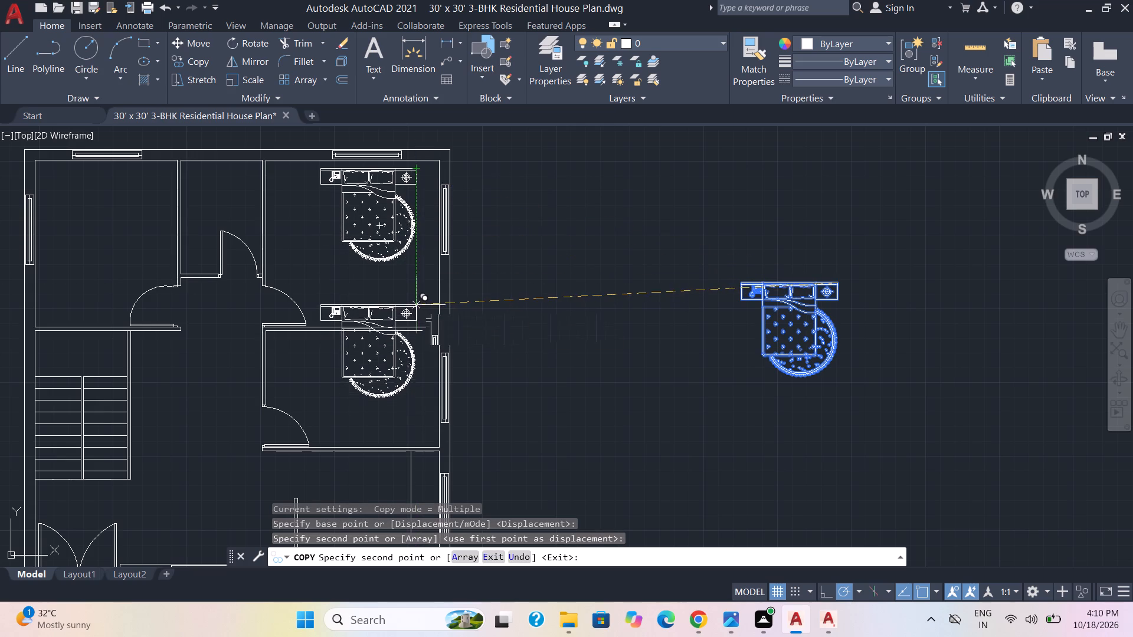
{"action": "scroll", "coordinate": [258, 237], "scroll_direction": "up", "scroll_amount": 2}
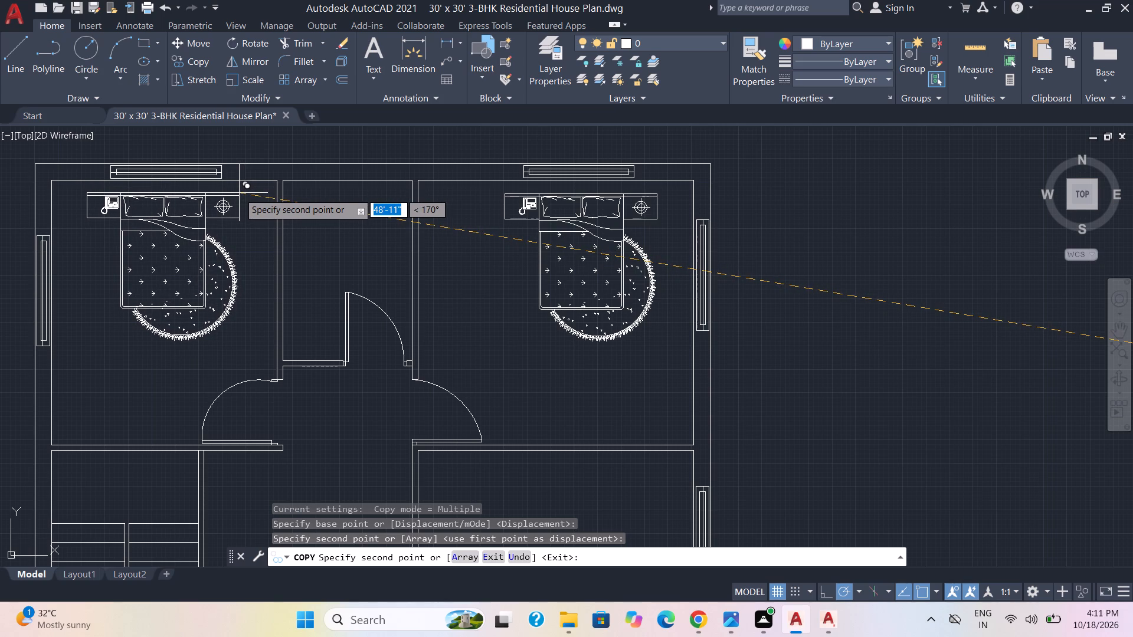
{"action": "left_click", "coordinate": [239, 193]}
{"action": "scroll", "coordinate": [409, 248], "scroll_direction": "down", "scroll_amount": 2}
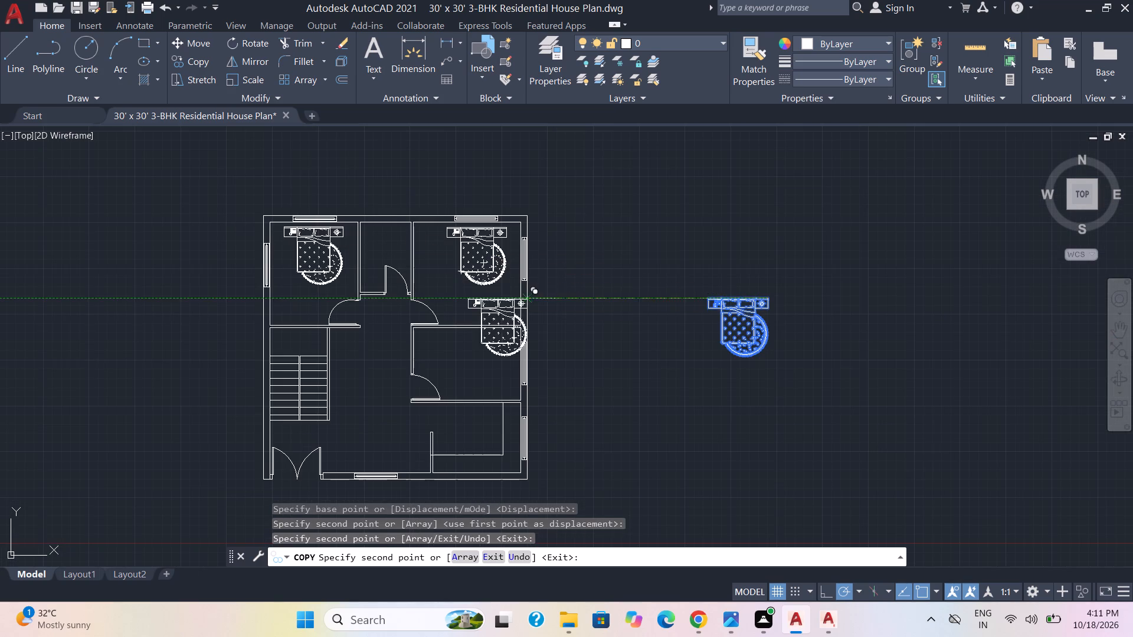
{"action": "scroll", "coordinate": [634, 324], "scroll_direction": "down", "scroll_amount": 1}
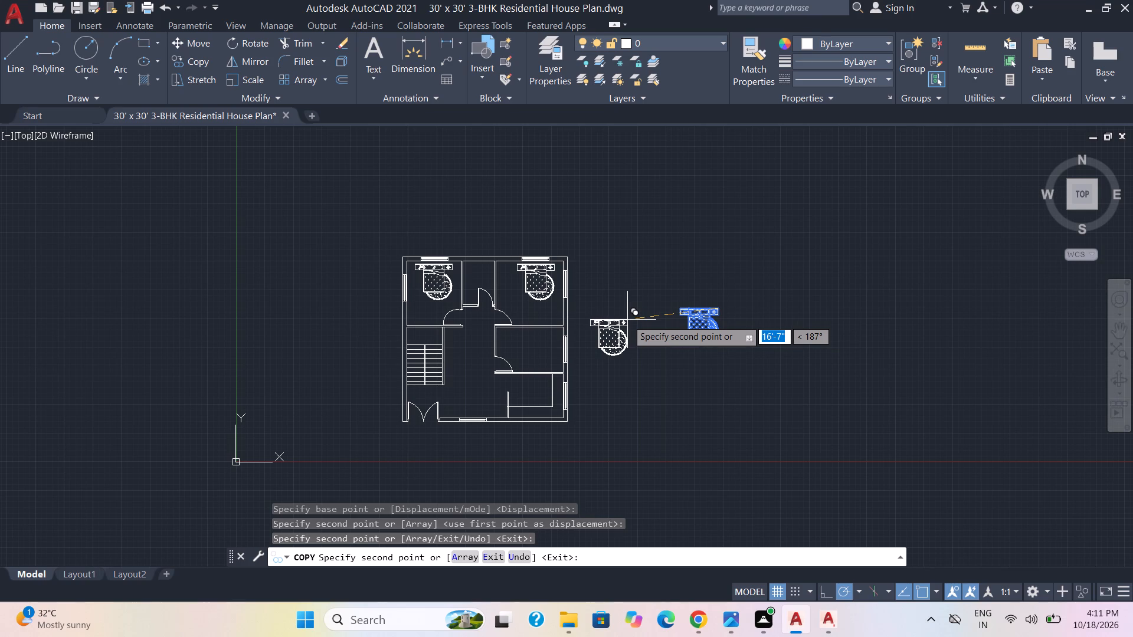
{"action": "middle_click_drag", "start_coordinate": [627, 319], "coordinate": [608, 271]}
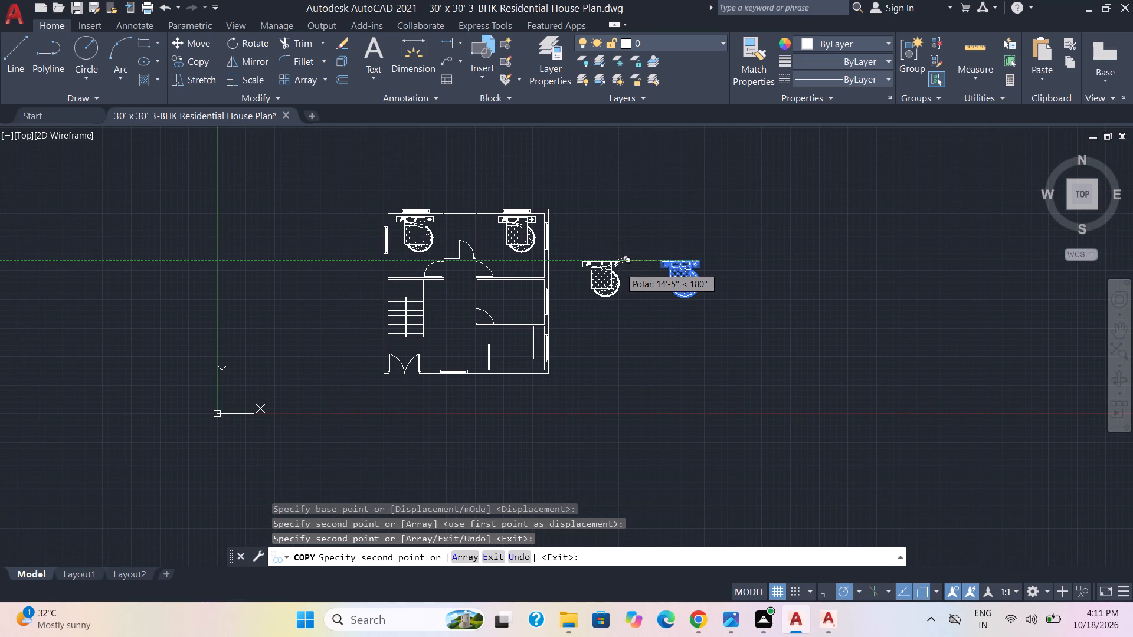
{"action": "key", "text": "Escape"}
Rotate the original bed beside the plan by 270° about its headboard's upper-right corner, so the headboard faces east.
{"action": "left_click", "coordinate": [751, 322]}
{"action": "left_click", "coordinate": [646, 251]}
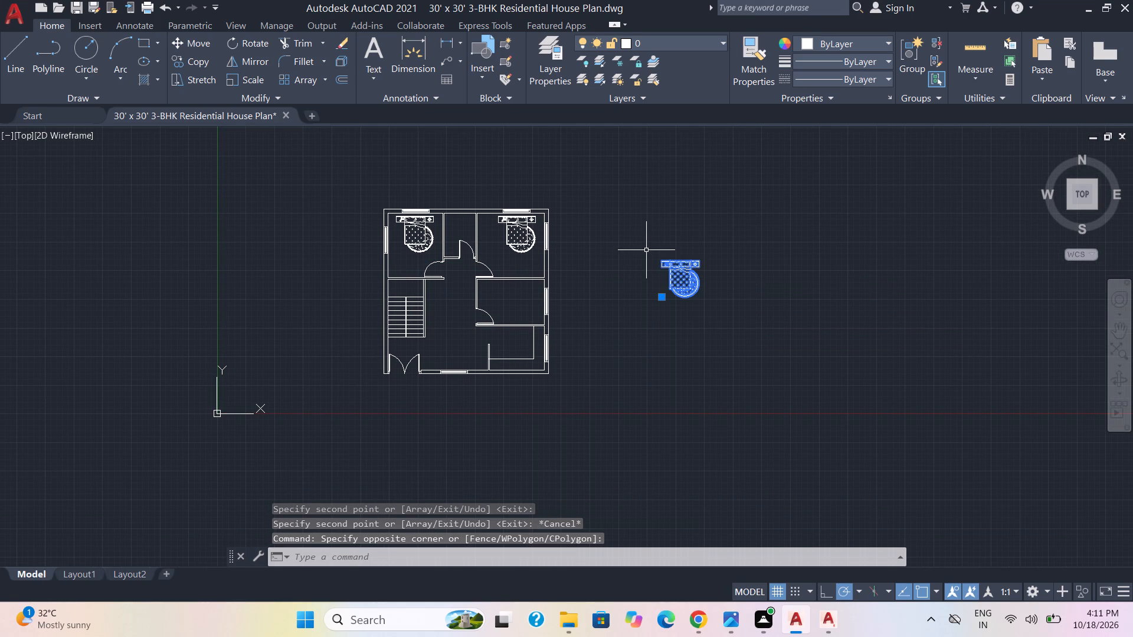
{"action": "key", "text": "r"}
{"action": "key", "text": "o"}
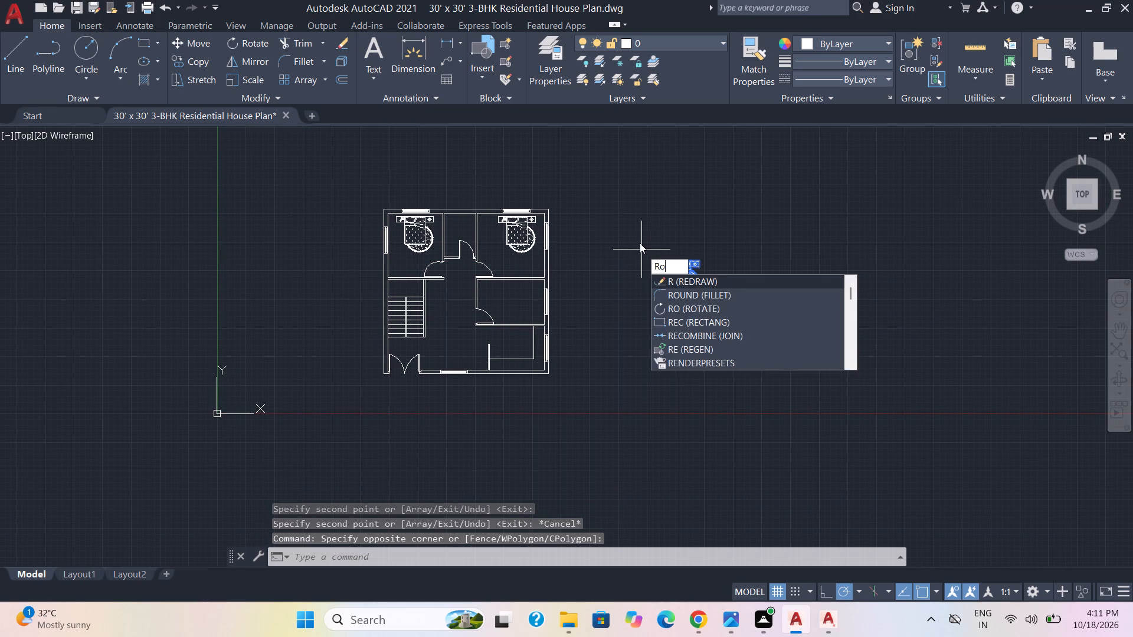
{"action": "key", "text": "Return"}
{"action": "scroll", "coordinate": [696, 272], "scroll_direction": "up", "scroll_amount": 2}
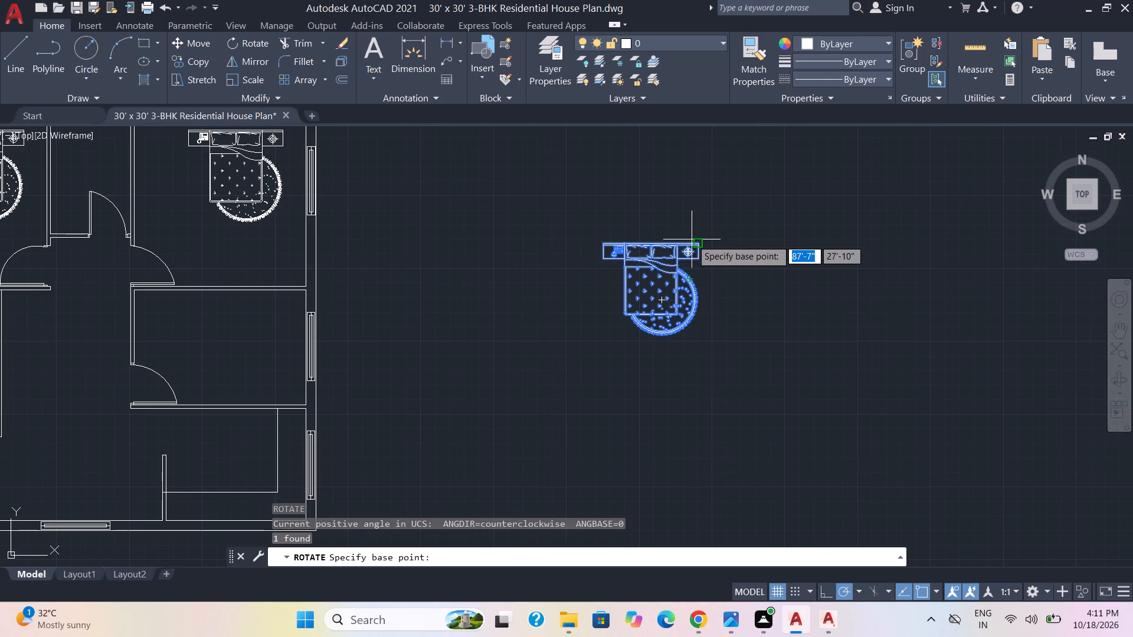
{"action": "left_click", "coordinate": [698, 243]}
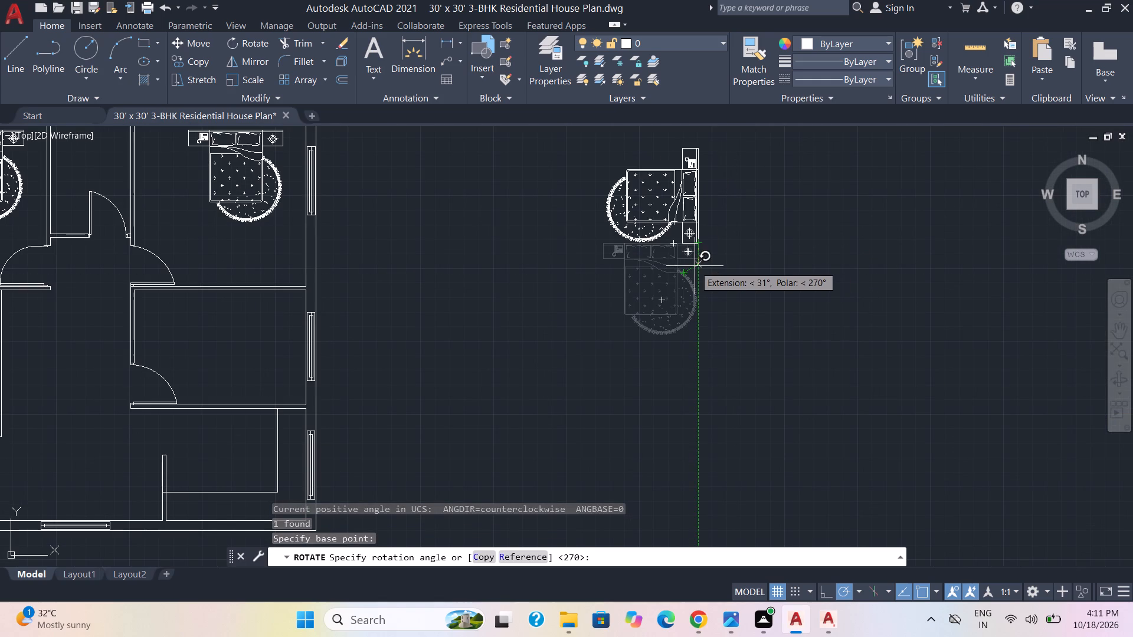
{"action": "left_click", "coordinate": [695, 266]}
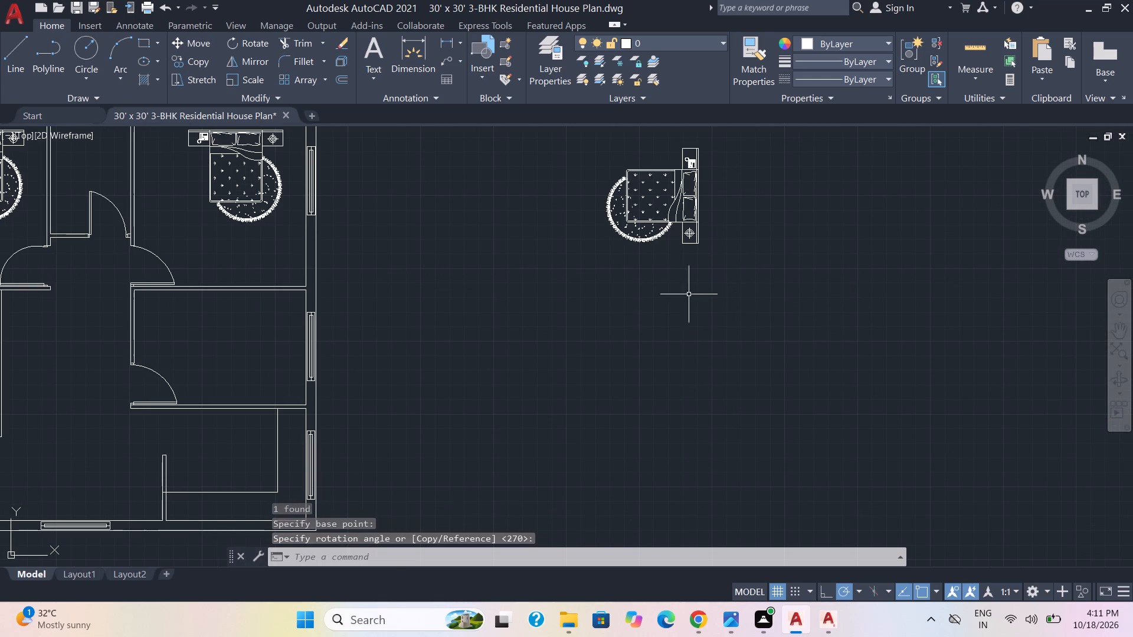
Move the rotated bed by its southeast corner into the middle east bedroom, with the headboard beside the east wall window.
{"action": "left_click", "coordinate": [752, 297]}
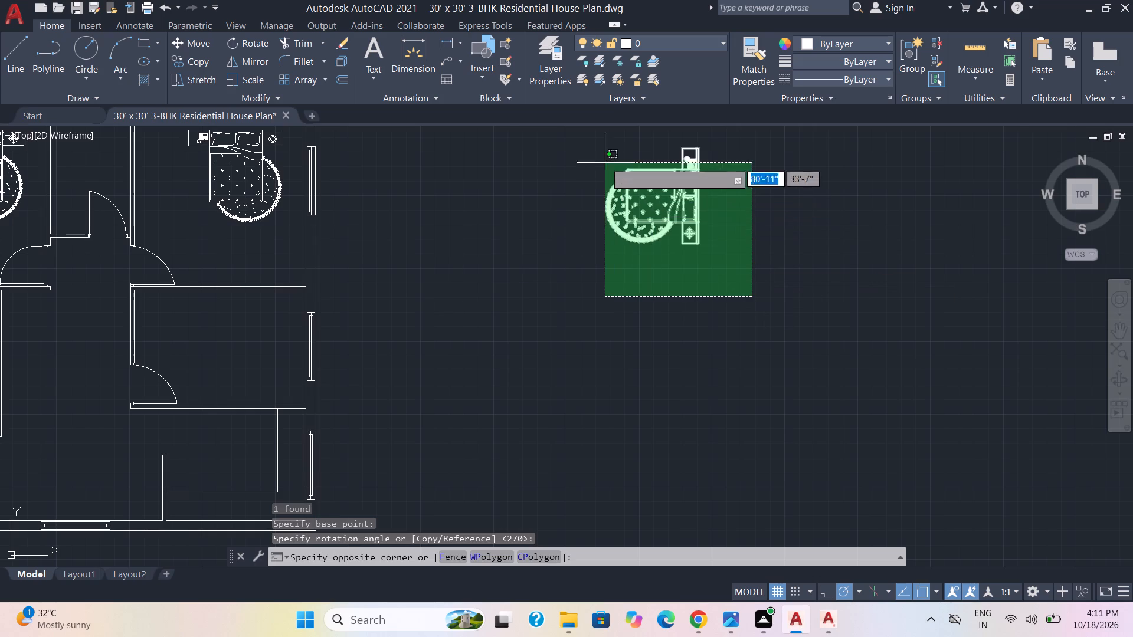
{"action": "left_click", "coordinate": [583, 129]}
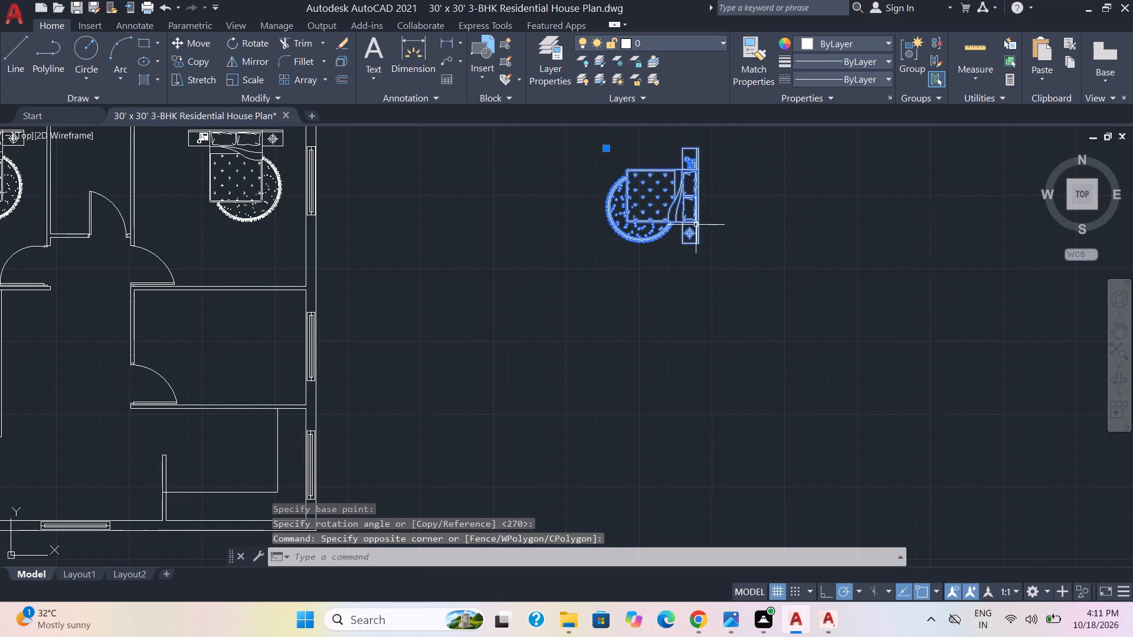
{"action": "key", "text": "m"}
{"action": "key", "text": "Return"}
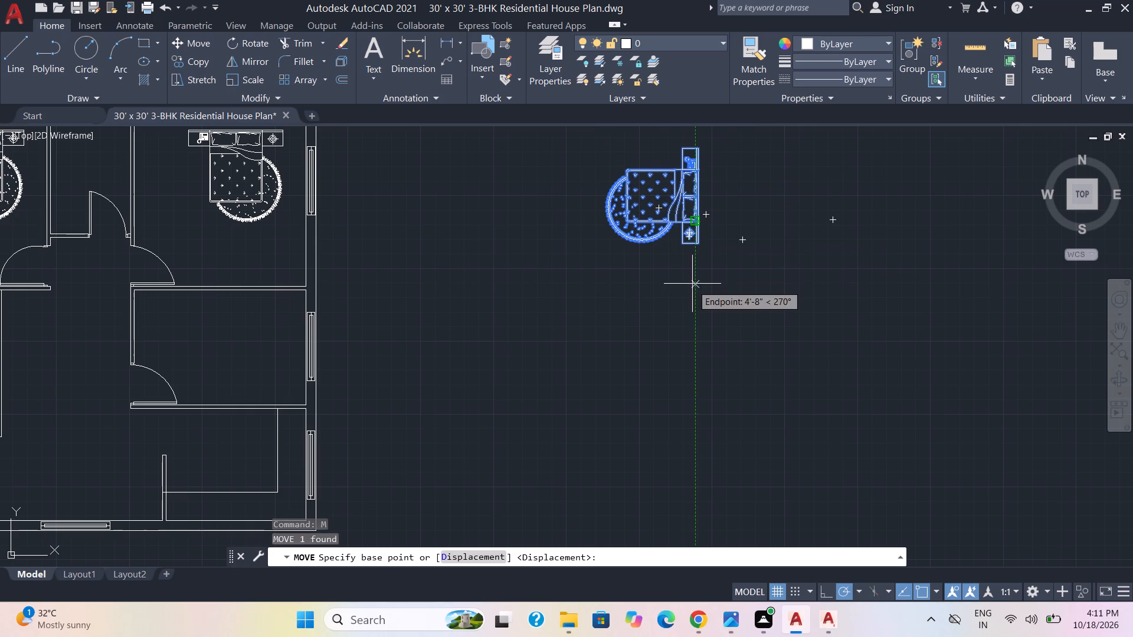
{"action": "left_click", "coordinate": [698, 240]}
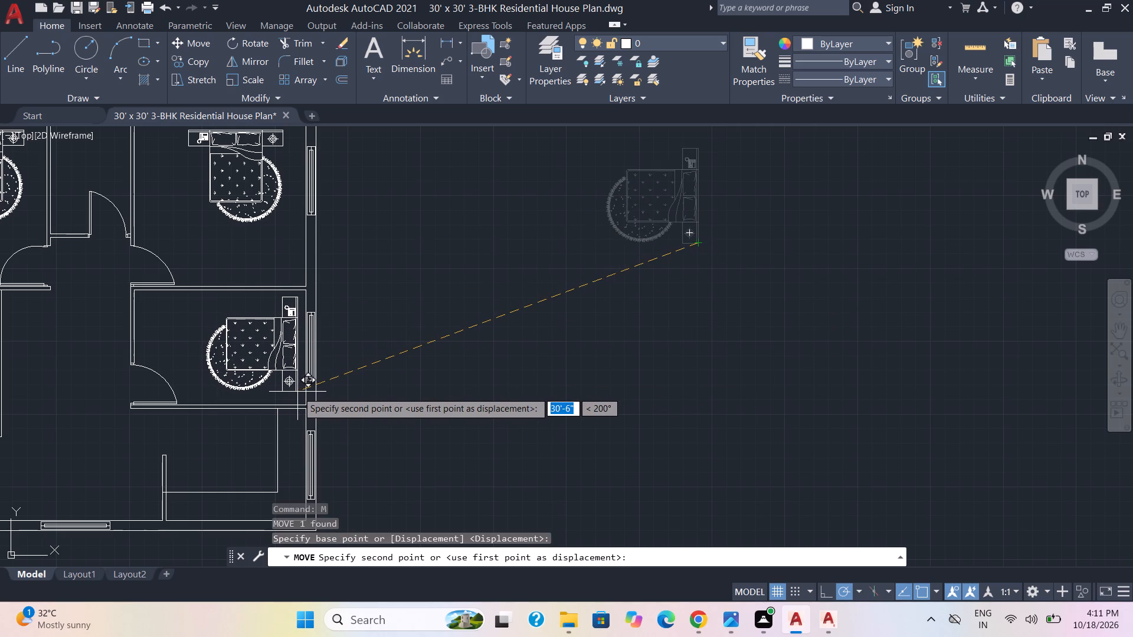
{"action": "left_click", "coordinate": [297, 392]}
Scale the bed in the middle east bedroom down slightly from its southeast corner, picking the size freehand.
{"action": "left_click", "coordinate": [299, 398]}
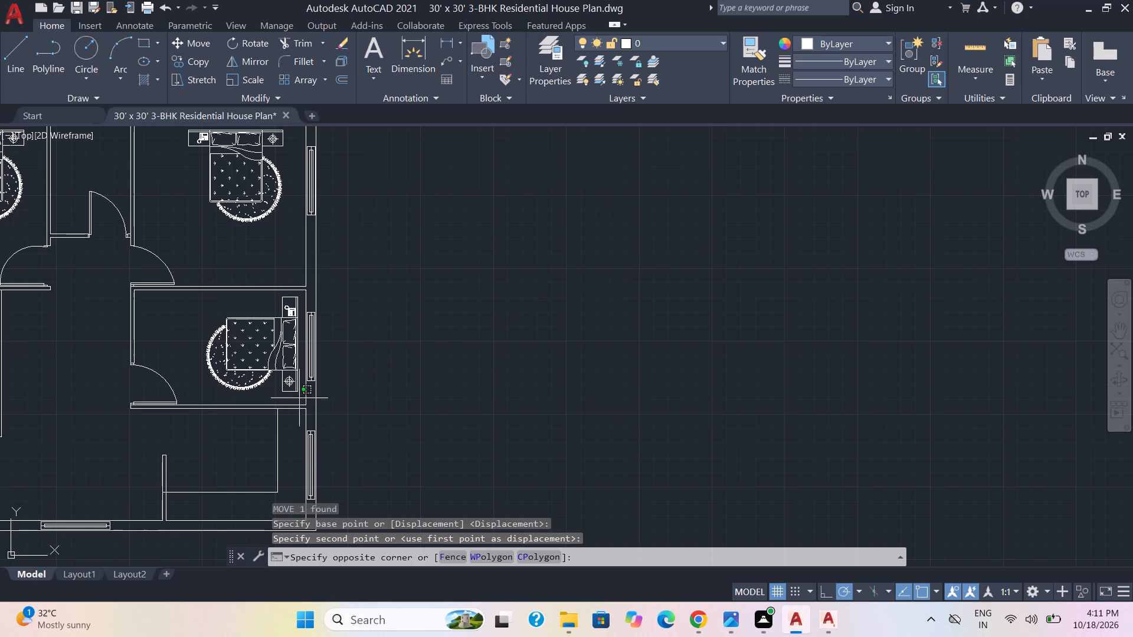
{"action": "left_click", "coordinate": [212, 305]}
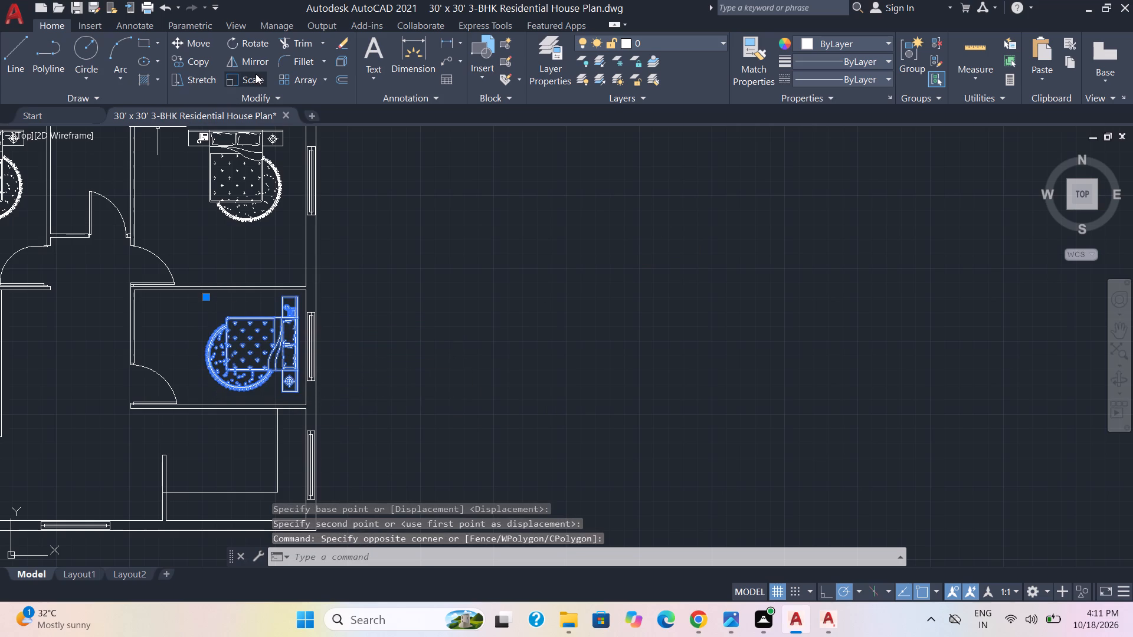
{"action": "left_click", "coordinate": [255, 74]}
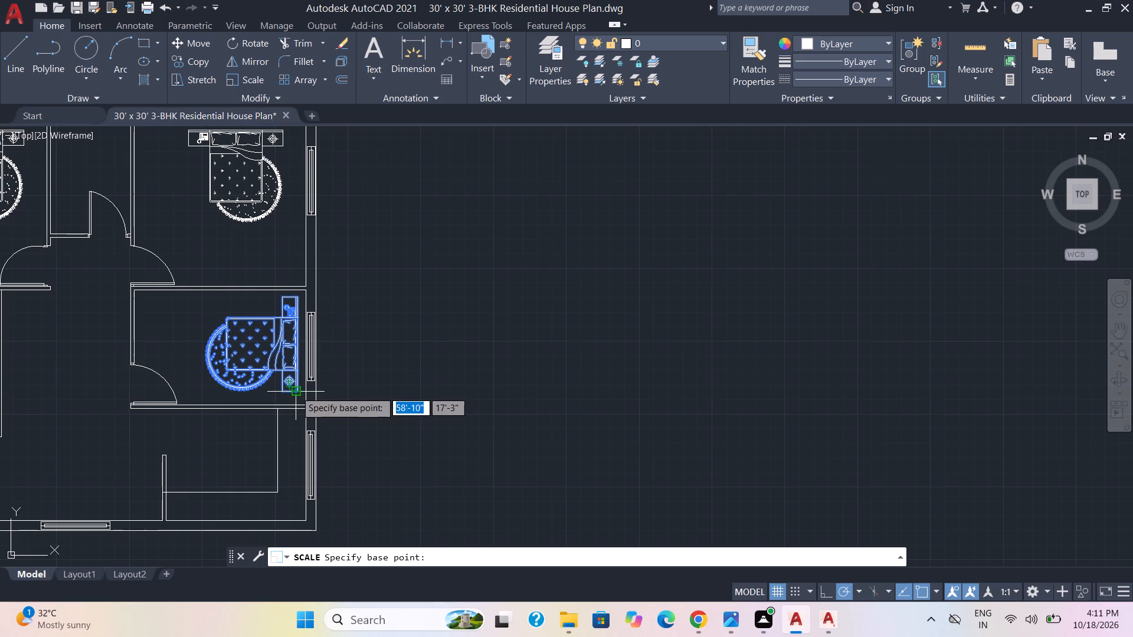
{"action": "left_click", "coordinate": [296, 391]}
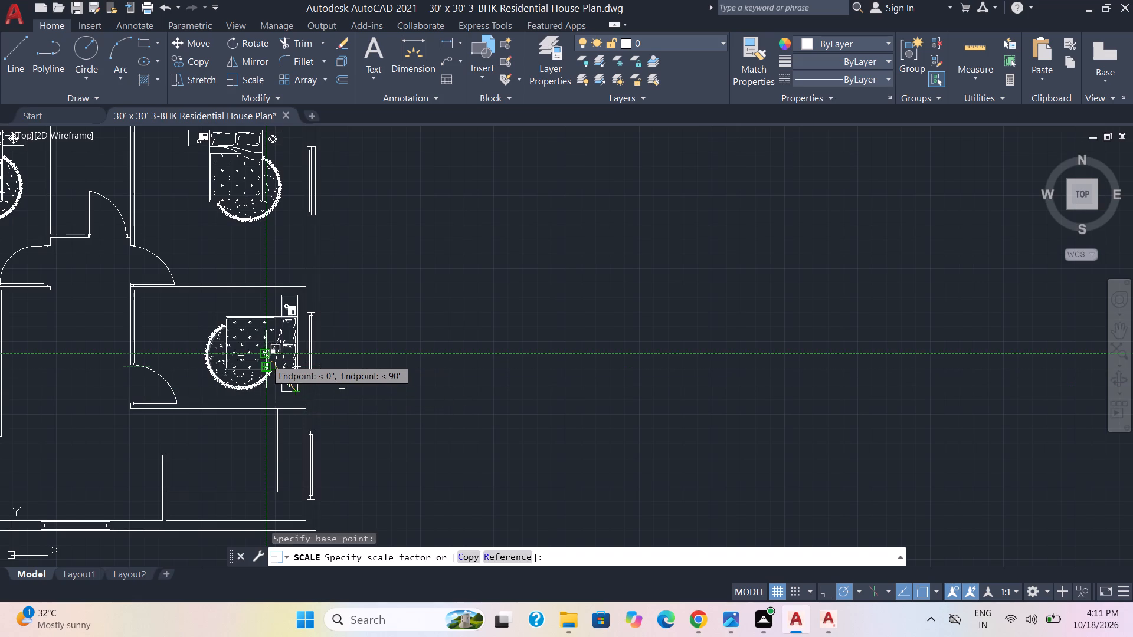
{"action": "left_click", "coordinate": [267, 362]}
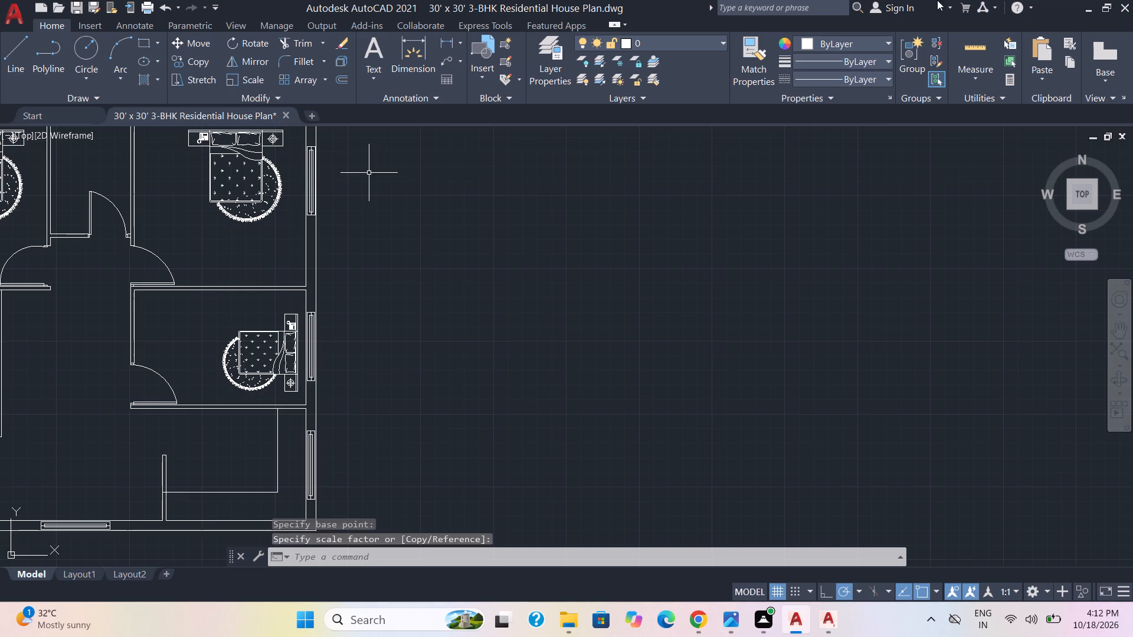
Move the reduced bed slightly north by its mattress's northwest corner to centre it between the middle east bedroom's walls.
{"action": "left_click", "coordinate": [208, 321]}
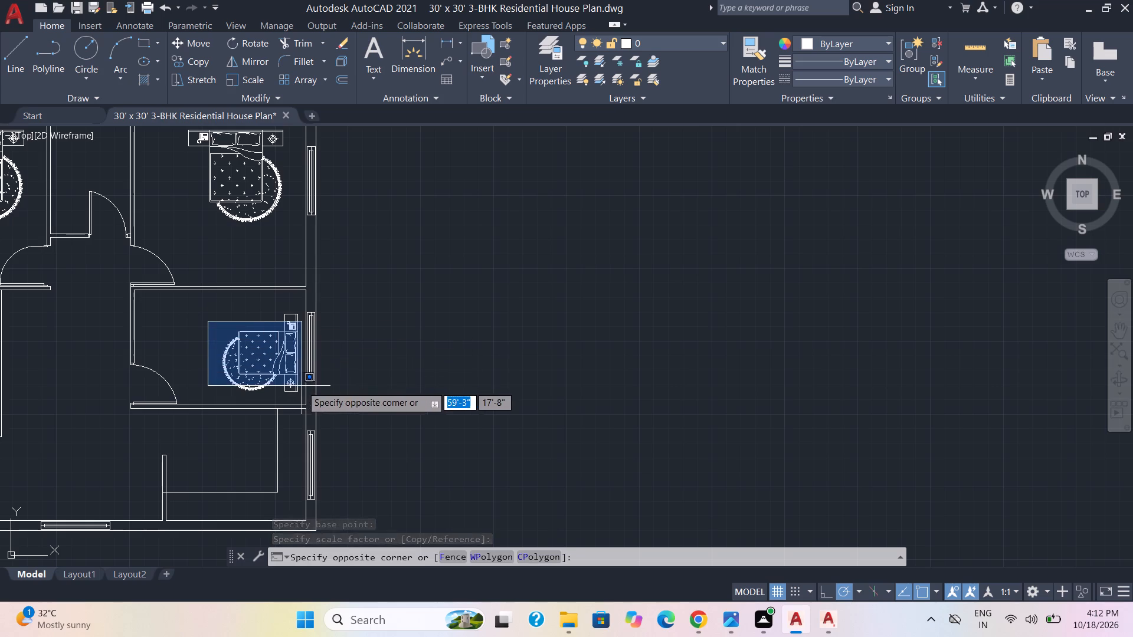
{"action": "left_click", "coordinate": [302, 385]}
{"action": "left_click", "coordinate": [294, 397]}
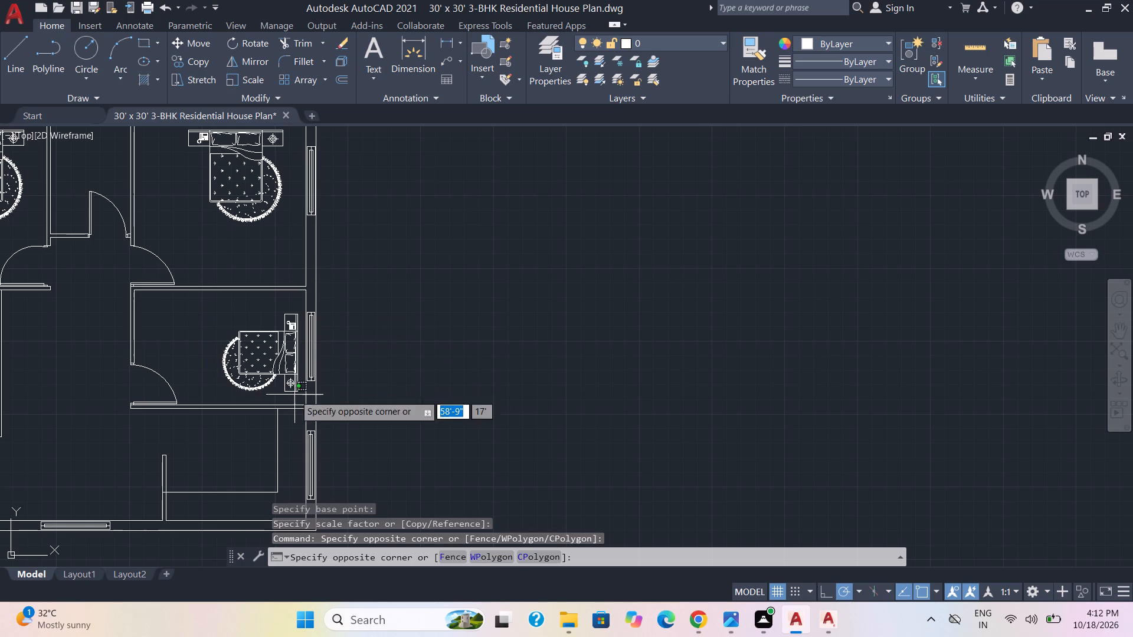
{"action": "left_click", "coordinate": [224, 321]}
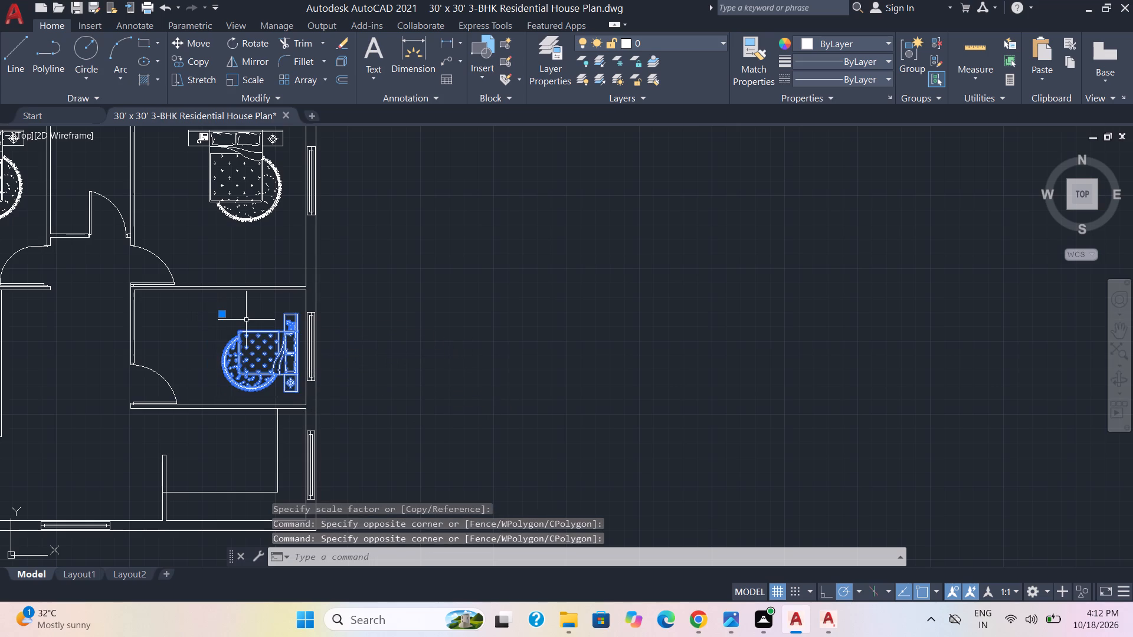
{"action": "key", "text": "m"}
{"action": "key", "text": "Return"}
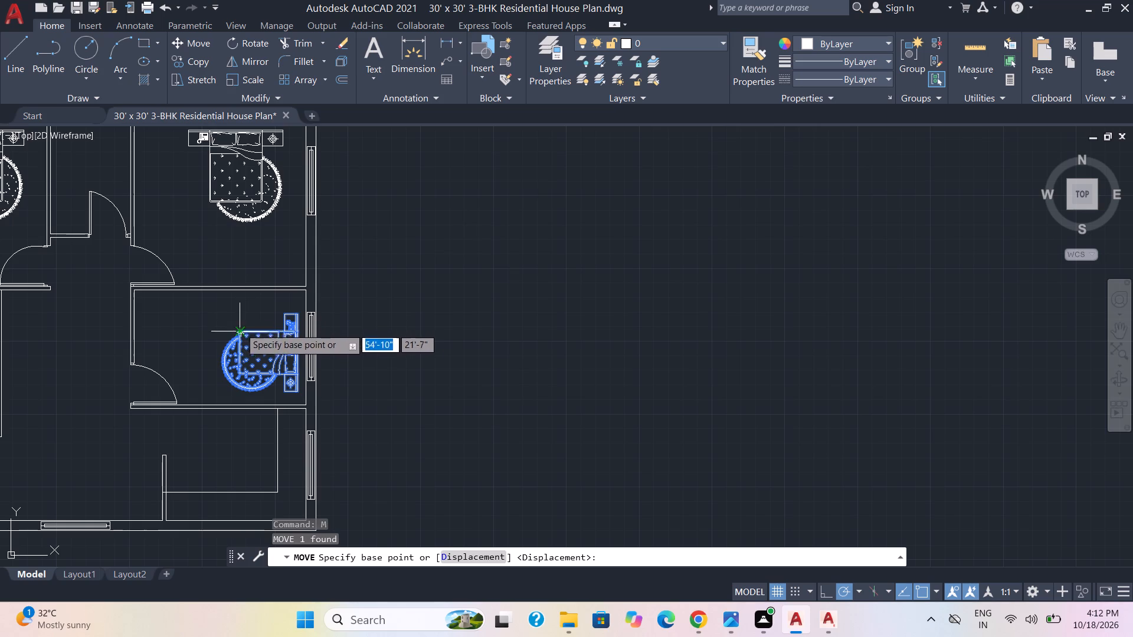
{"action": "left_click", "coordinate": [241, 330]}
{"action": "left_click_drag", "start_coordinate": [241, 334], "coordinate": [241, 317]}
{"action": "left_click", "coordinate": [243, 342]}
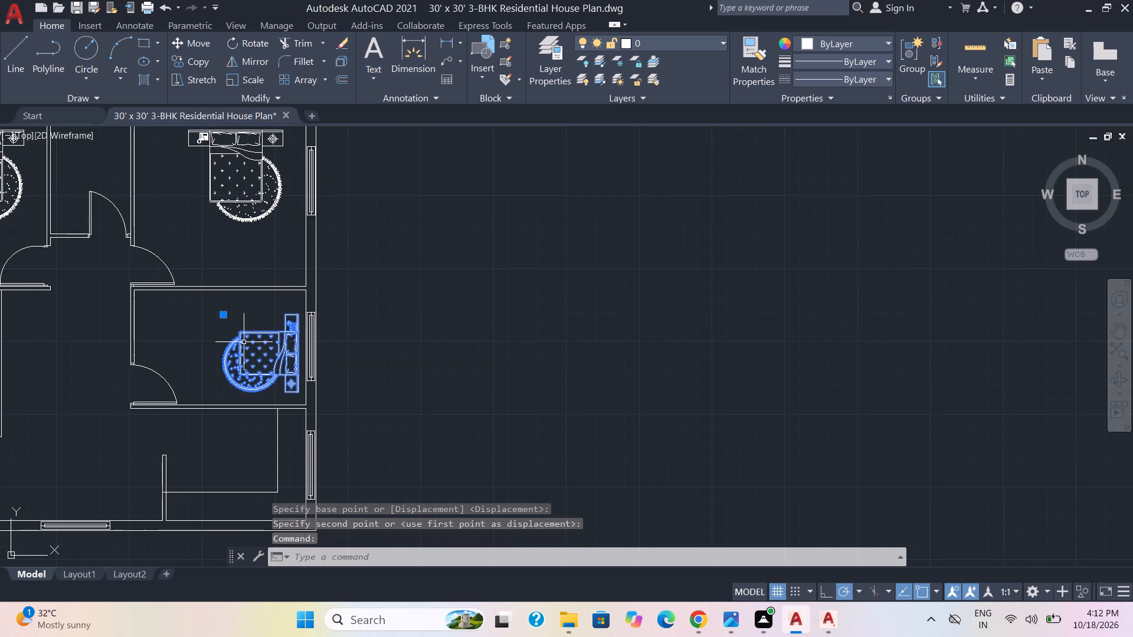
{"action": "key", "text": "m"}
{"action": "key", "text": "Return"}
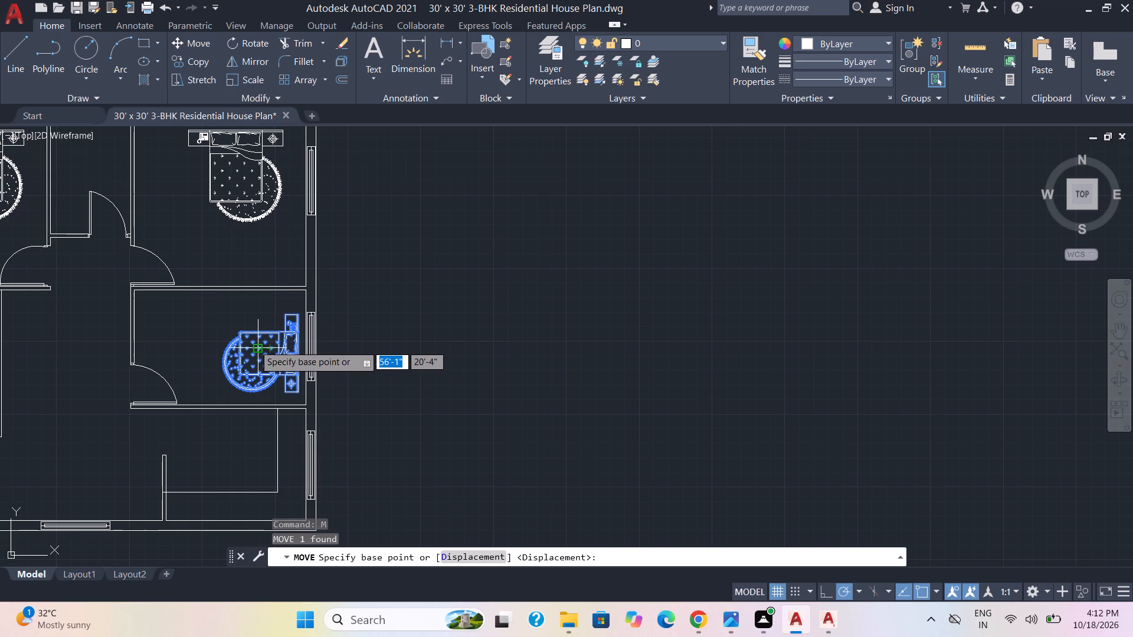
{"action": "left_click", "coordinate": [237, 333]}
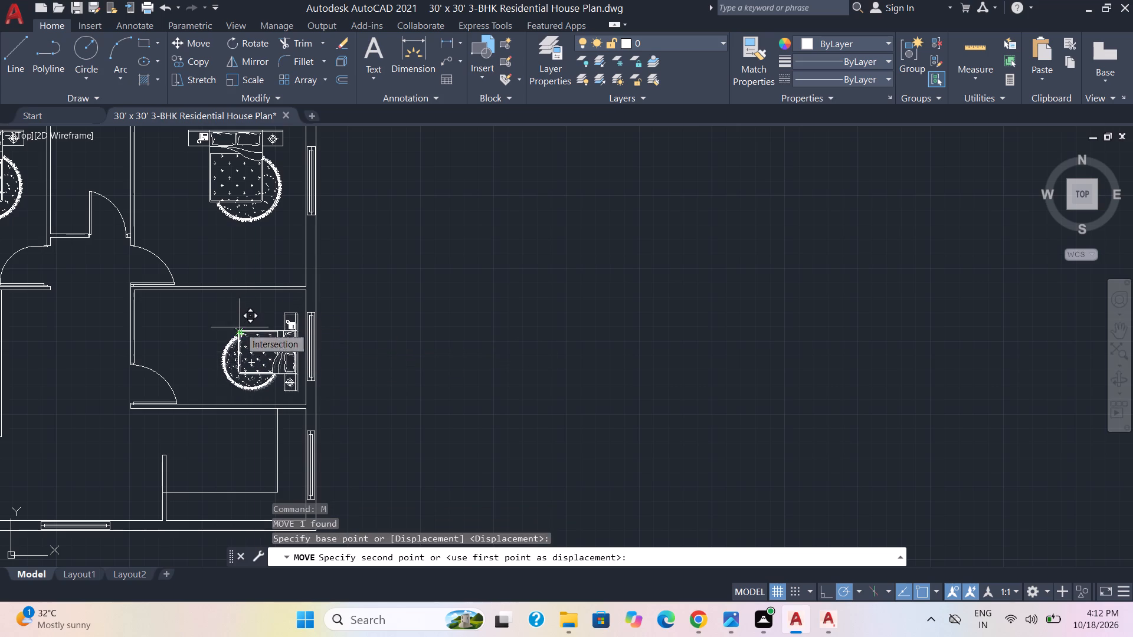
{"action": "left_click", "coordinate": [241, 323]}
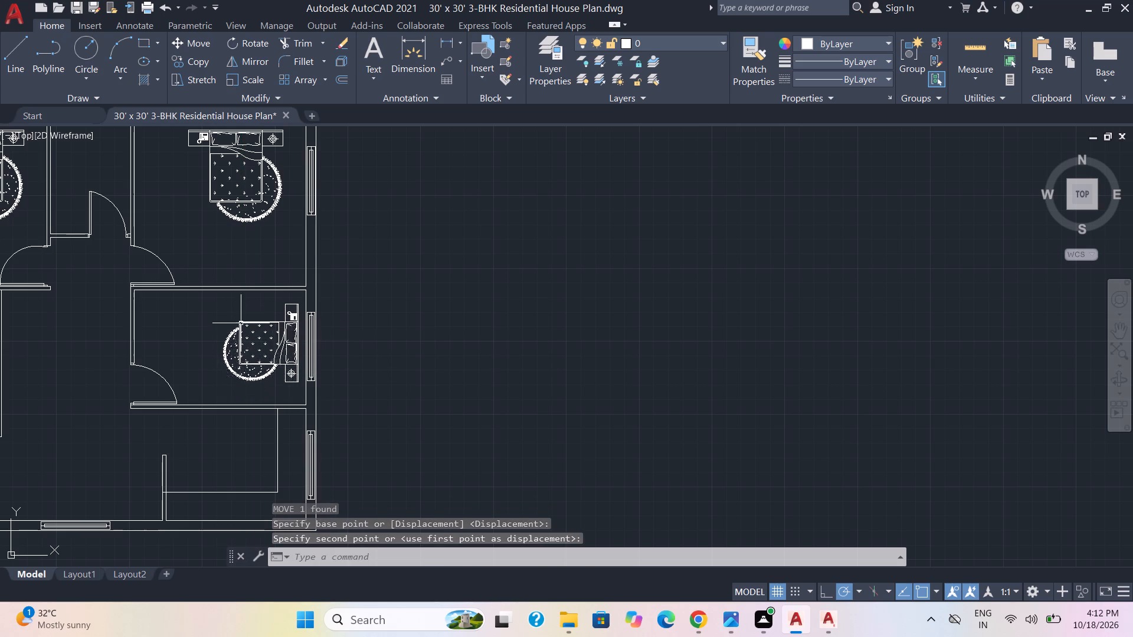
Browse the block library to Downloads and open the 01-04-cad-blocks-net-sofas drawing from its zipped folder as read-only.
{"action": "scroll", "coordinate": [335, 335], "scroll_direction": "down", "scroll_amount": 2}
{"action": "scroll", "coordinate": [325, 329], "scroll_direction": "up", "scroll_amount": 3}
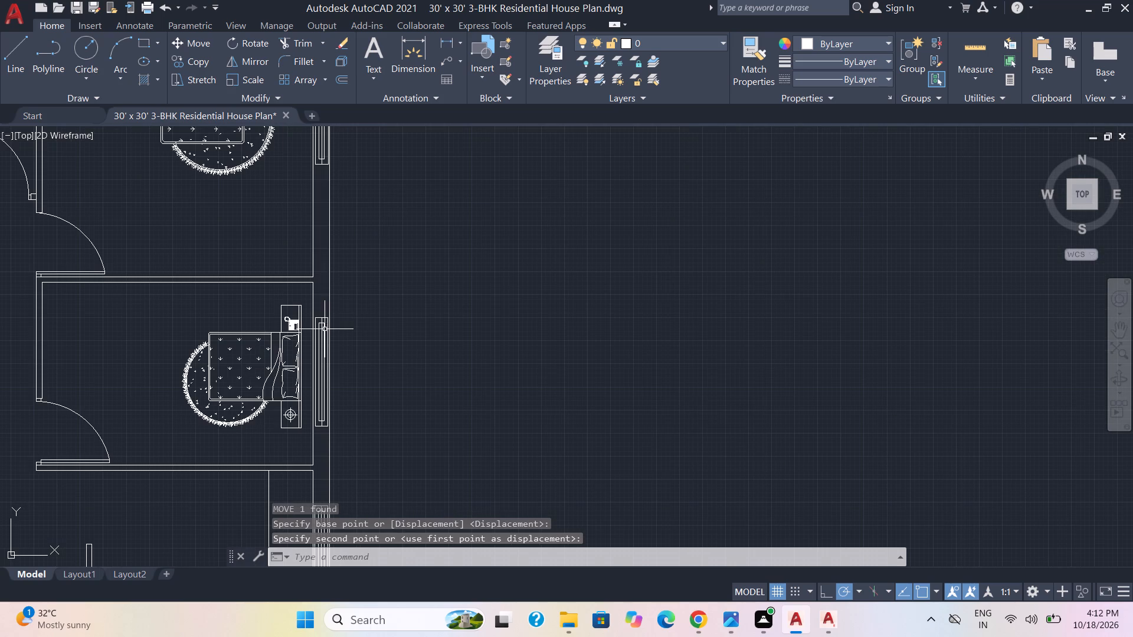
{"action": "scroll", "coordinate": [345, 330], "scroll_direction": "down", "scroll_amount": 2}
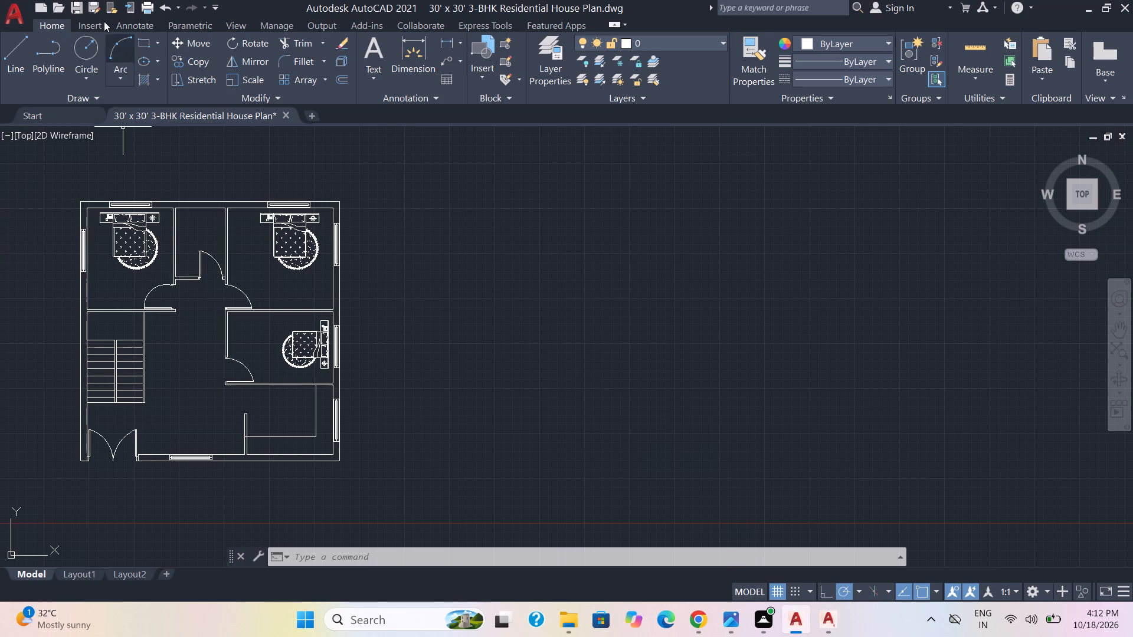
{"action": "middle_click_drag", "start_coordinate": [461, 274], "coordinate": [463, 274]}
{"action": "middle_click_drag", "start_coordinate": [463, 274], "coordinate": [597, 271]}
{"action": "left_click", "coordinate": [91, 25]}
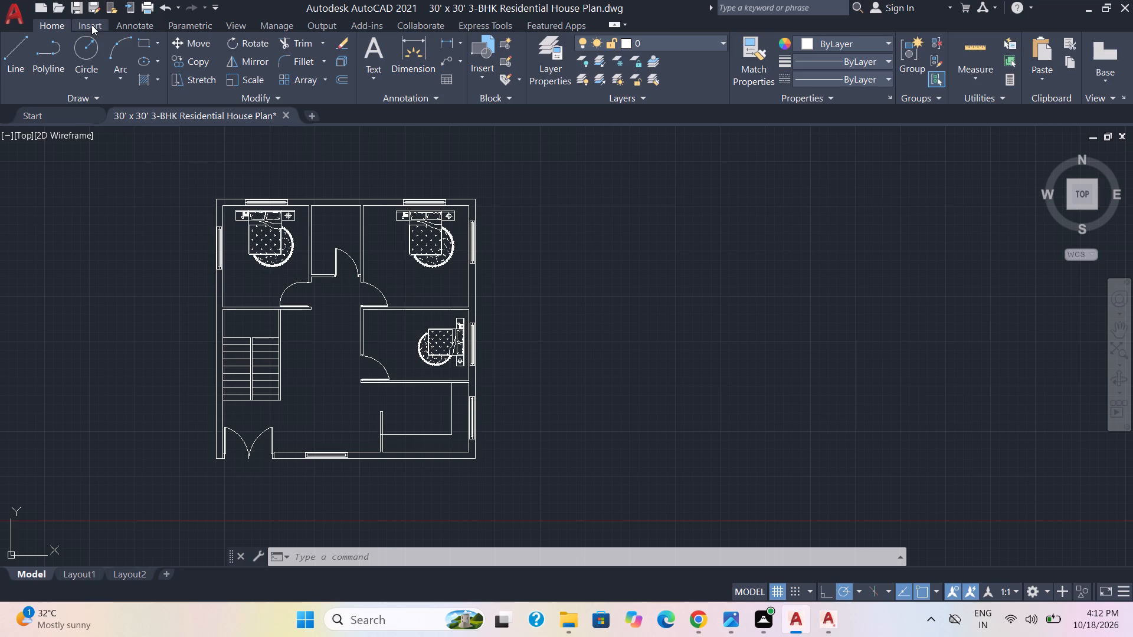
{"action": "left_click", "coordinate": [18, 74]}
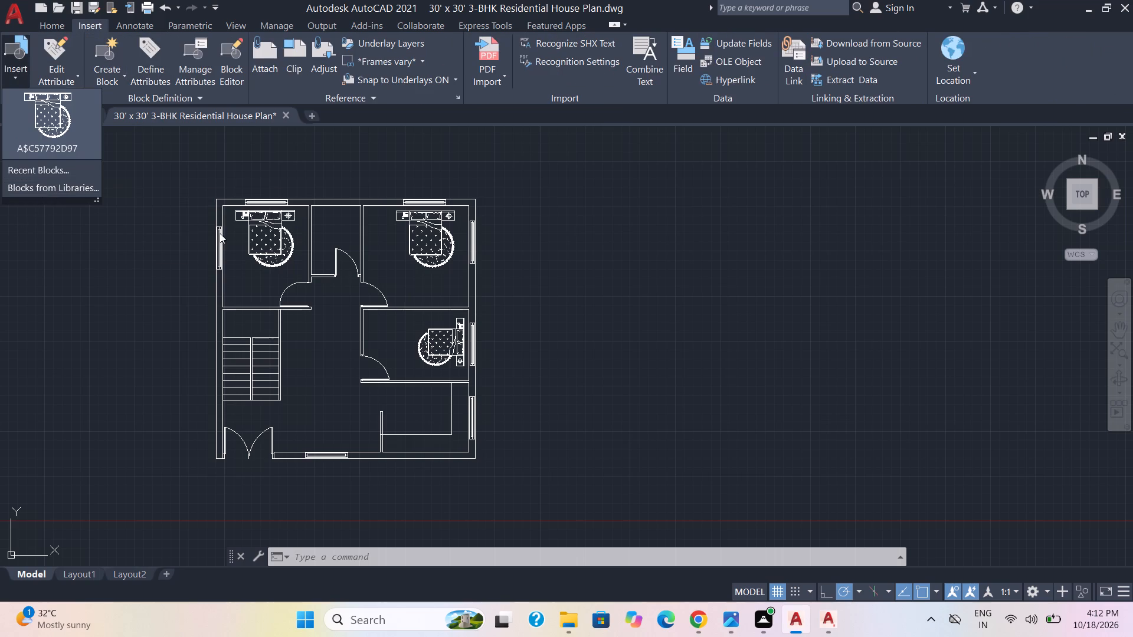
{"action": "left_click", "coordinate": [52, 186]}
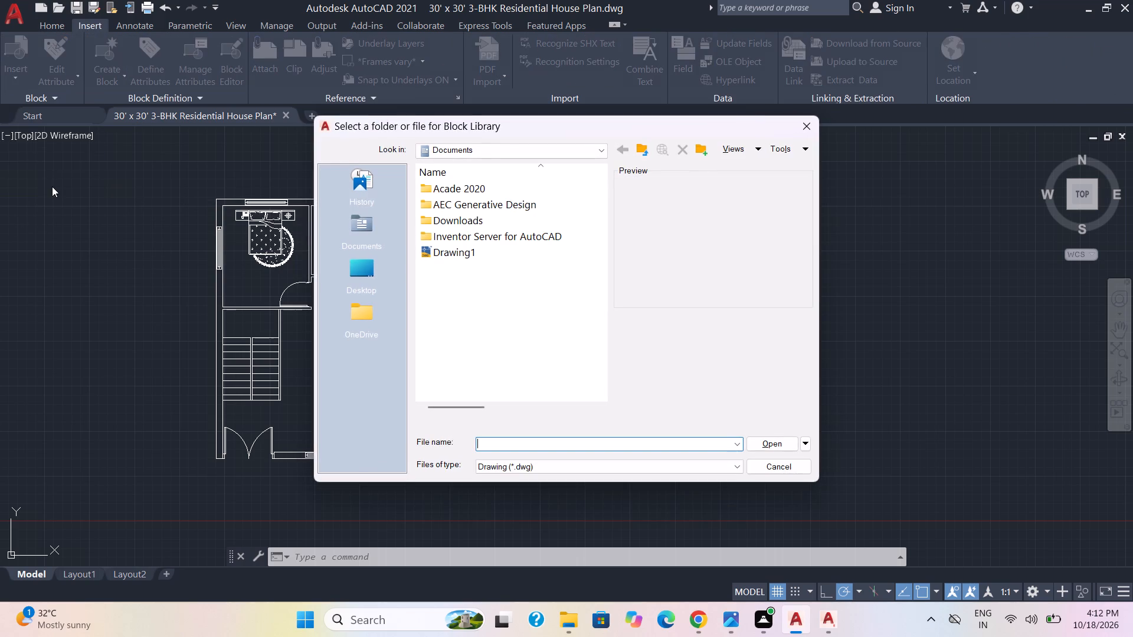
{"action": "double_click", "coordinate": [454, 216]}
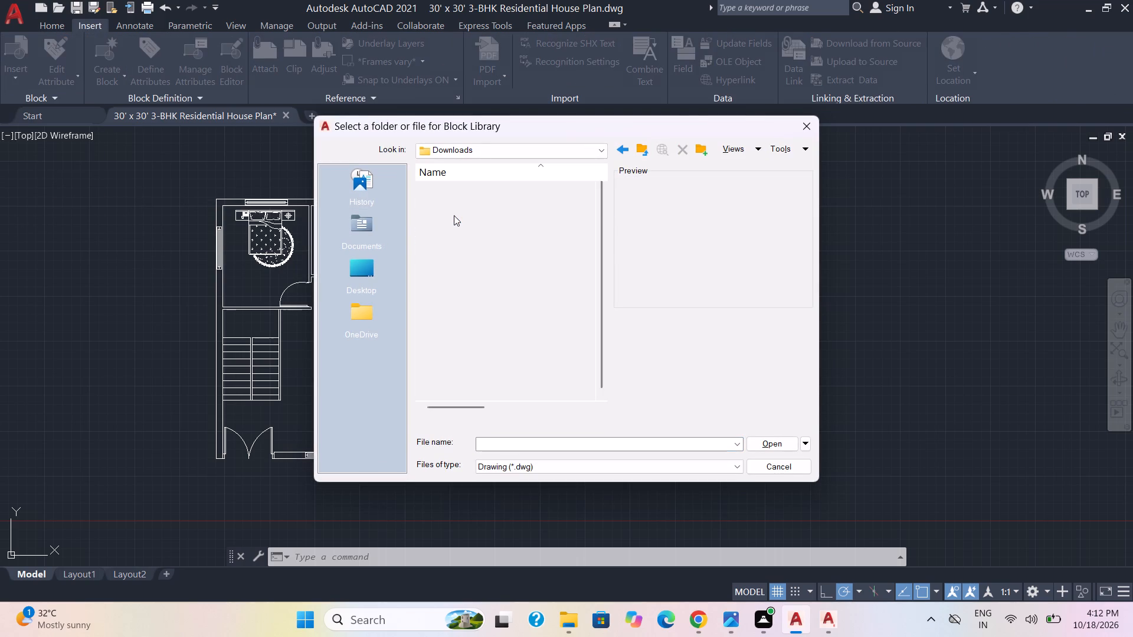
{"action": "left_click", "coordinate": [362, 279]}
{"action": "left_click", "coordinate": [362, 279]}
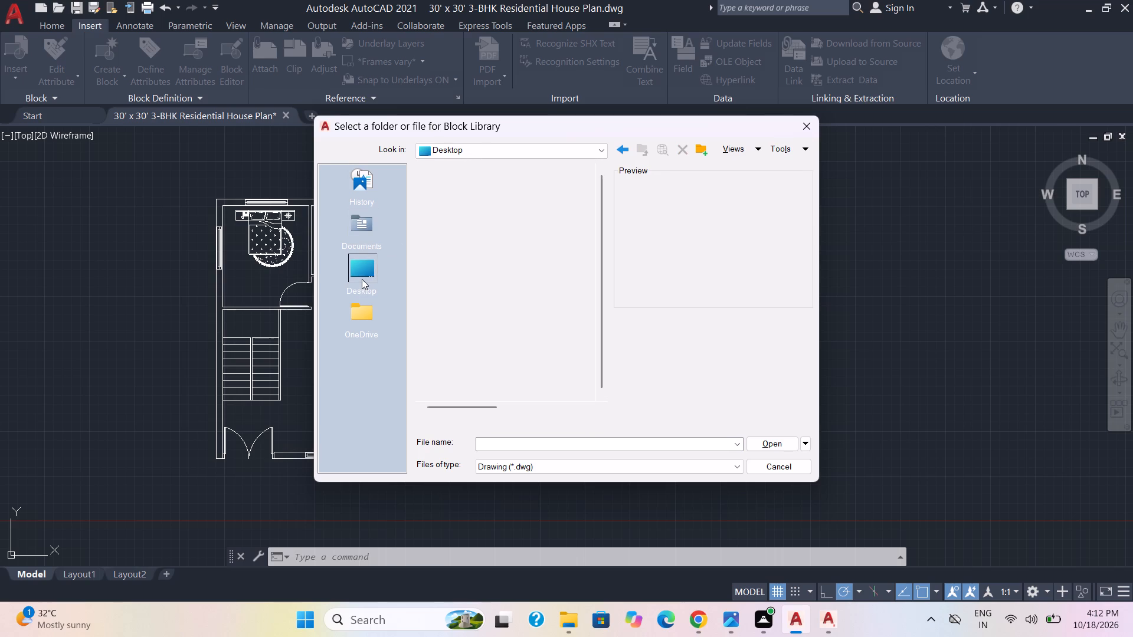
{"action": "left_click", "coordinate": [454, 251]}
{"action": "left_click", "coordinate": [453, 251]}
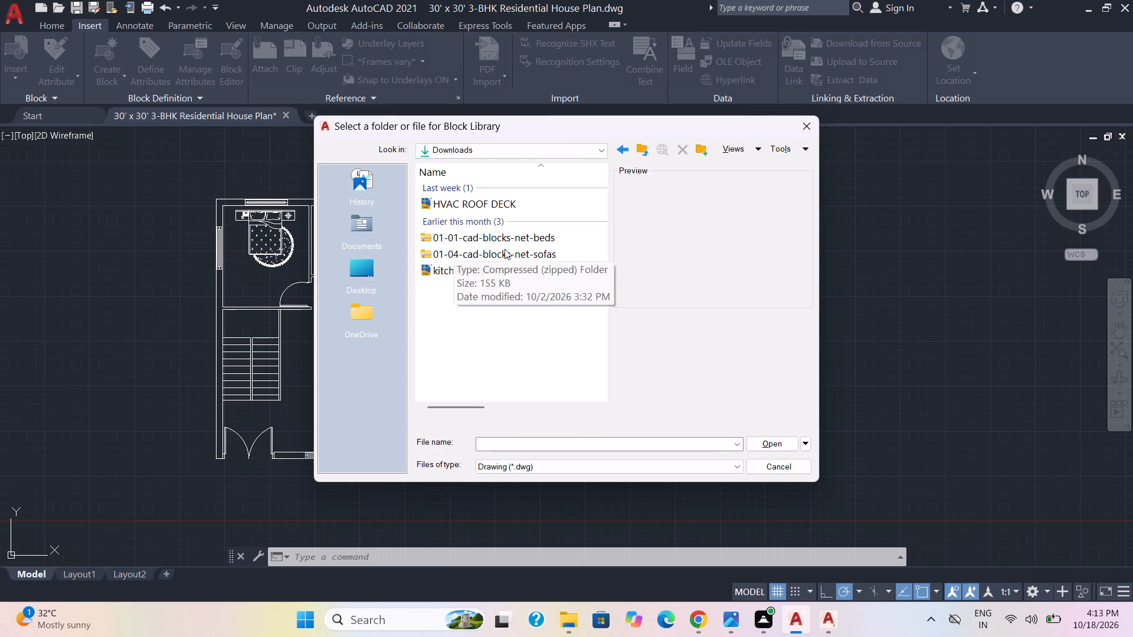
{"action": "double_click", "coordinate": [502, 253]}
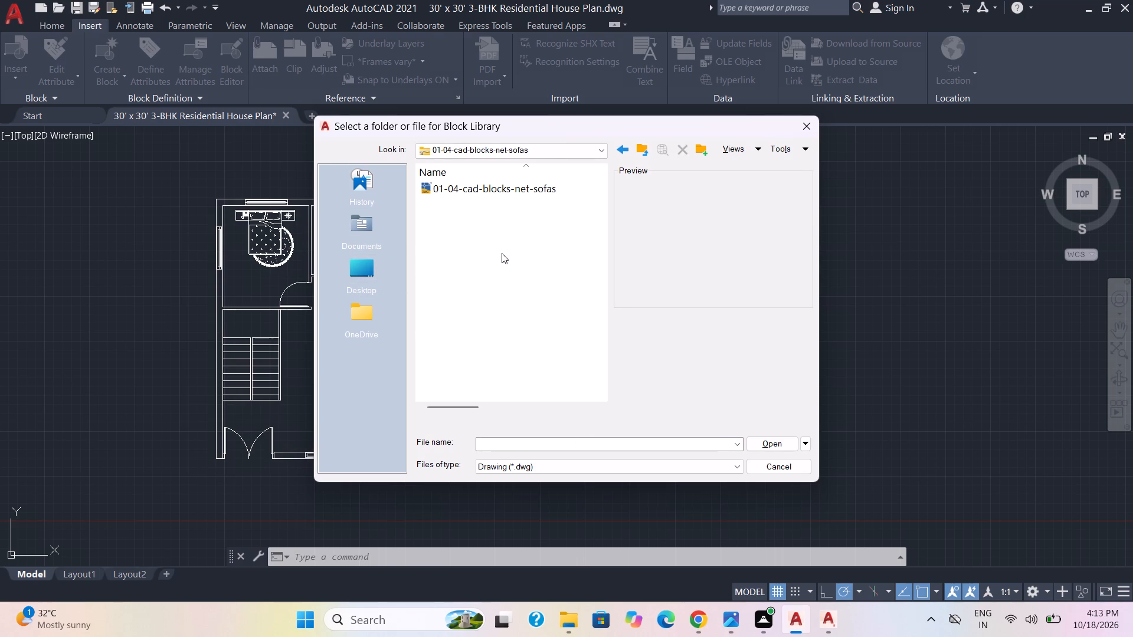
{"action": "double_click", "coordinate": [488, 188]}
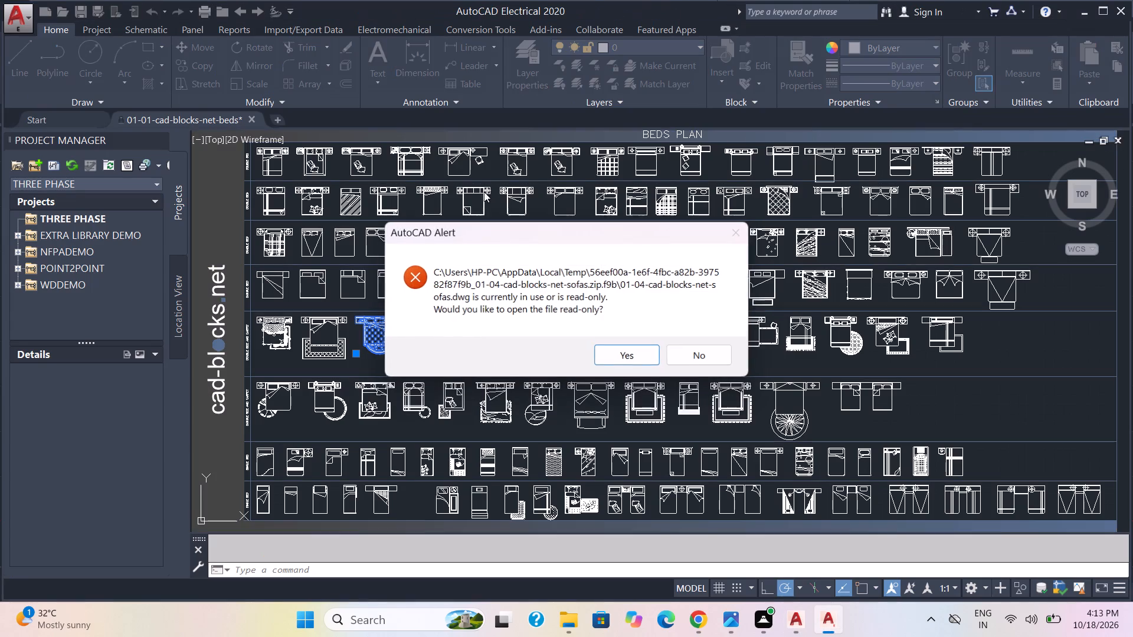
{"action": "left_click", "coordinate": [625, 355]}
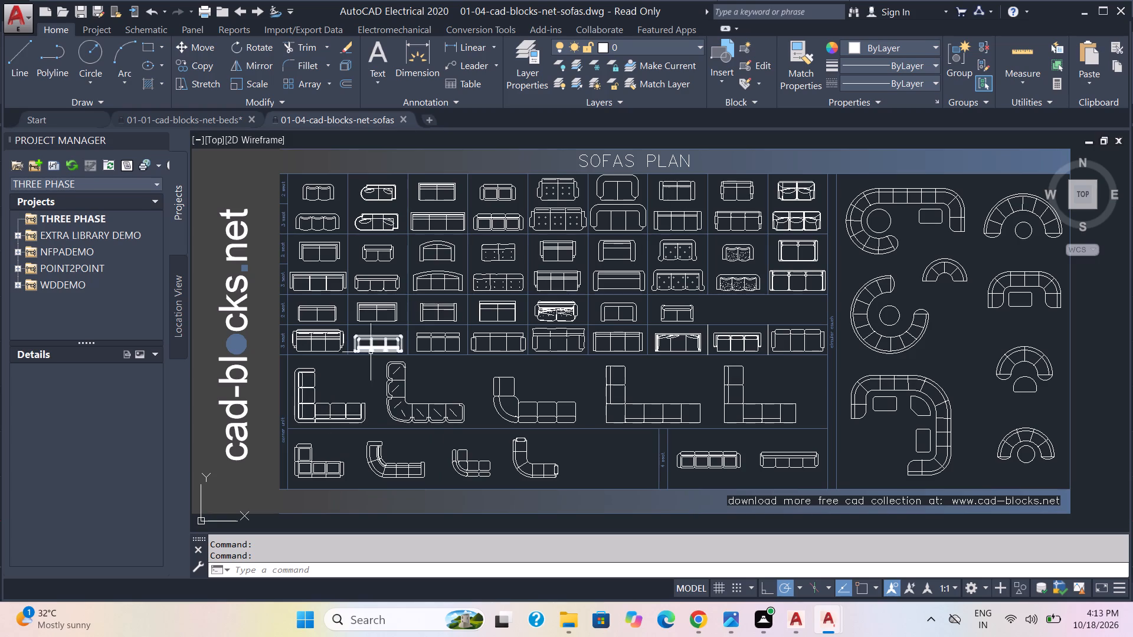
Copy the first L-shaped corner sofa and the rounded two-seat sofa in the top row to the clipboard.
{"action": "left_click", "coordinate": [375, 424]}
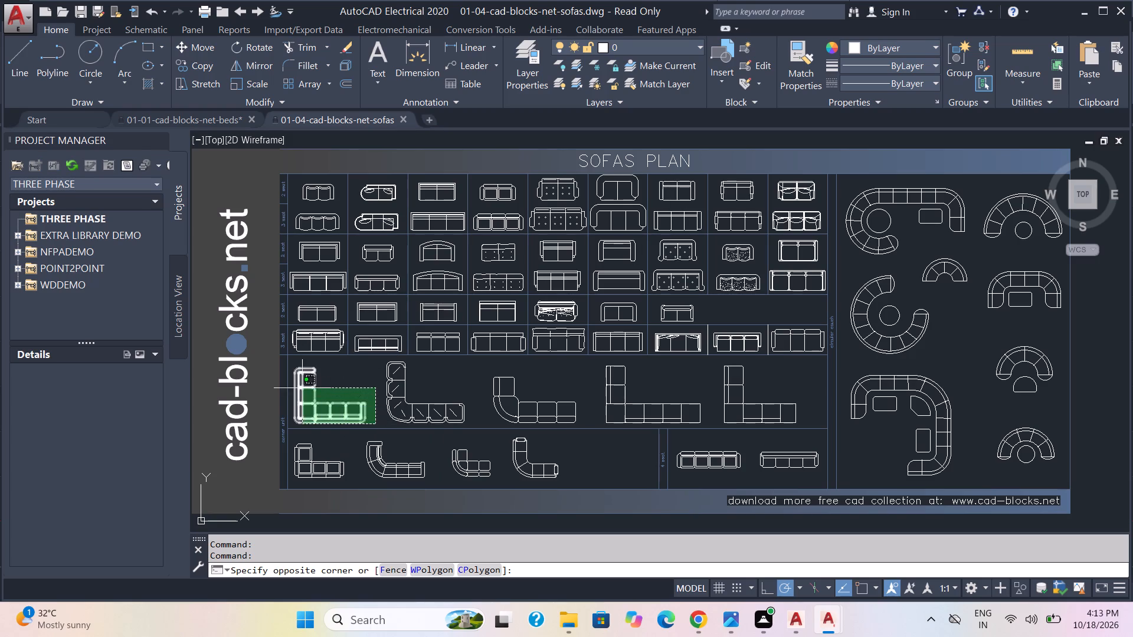
{"action": "left_click", "coordinate": [299, 384]}
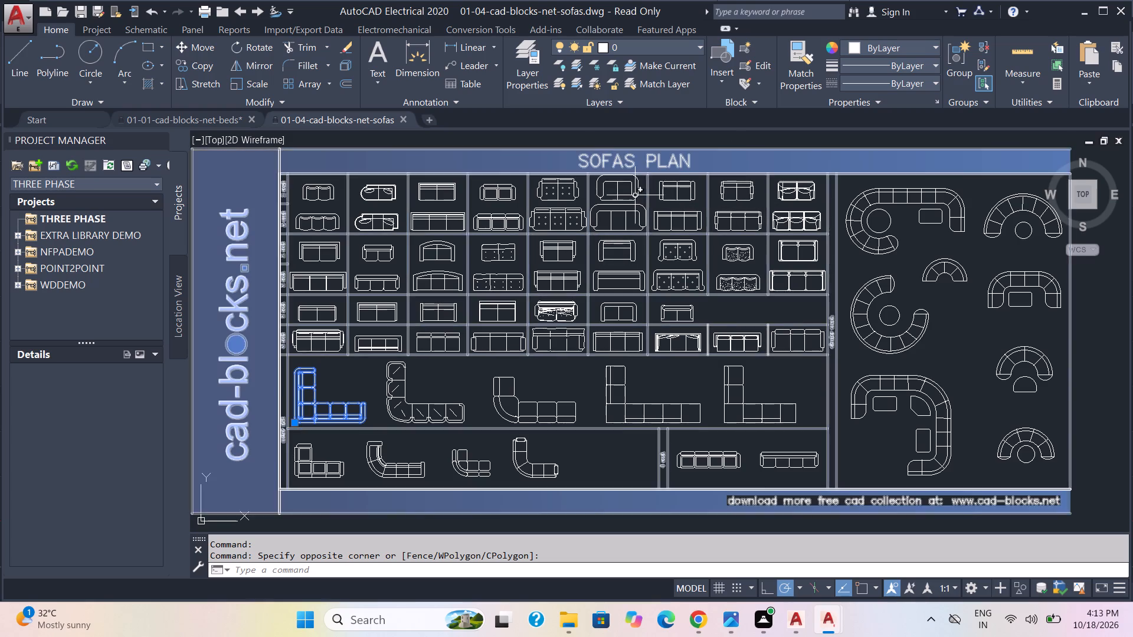
{"action": "left_click", "coordinate": [642, 200]}
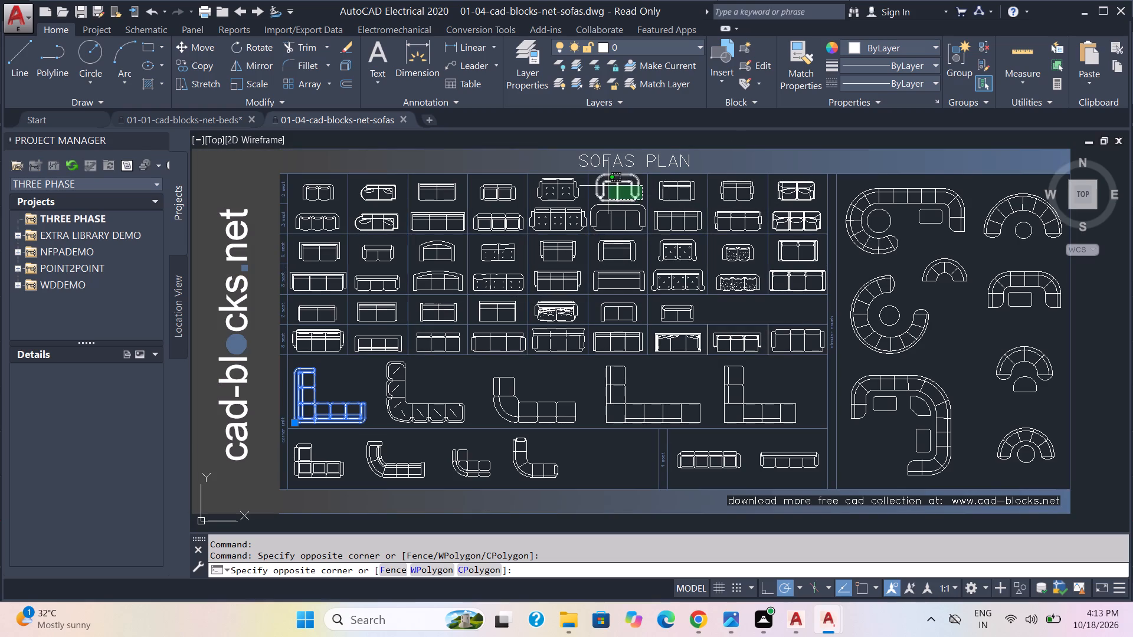
{"action": "left_click", "coordinate": [598, 179]}
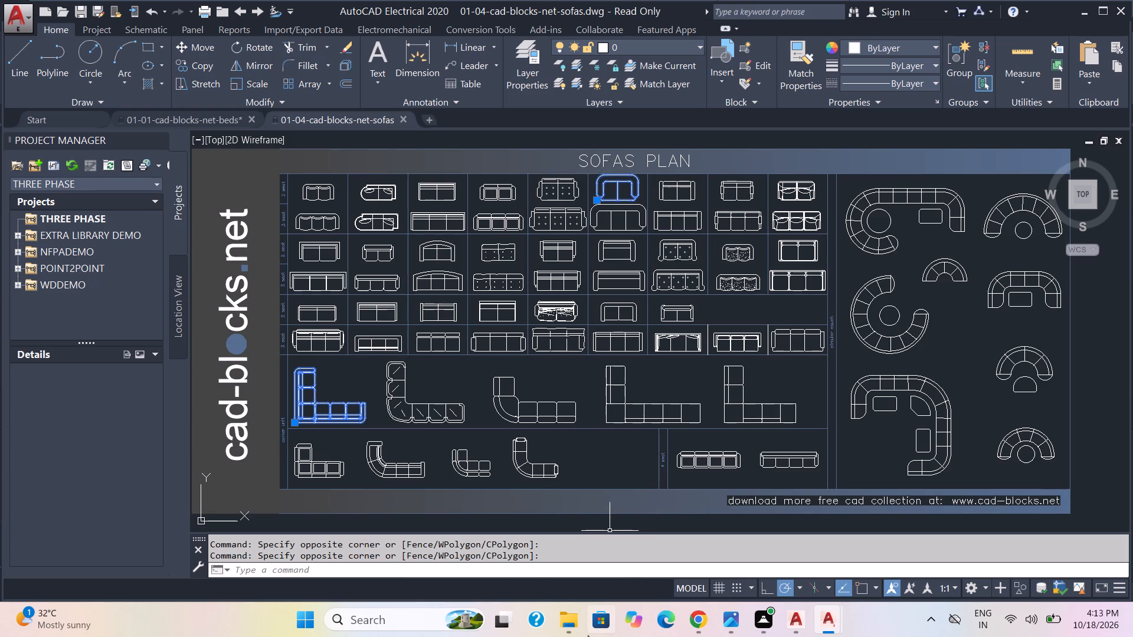
{"action": "key", "text": "ctrl+c"}
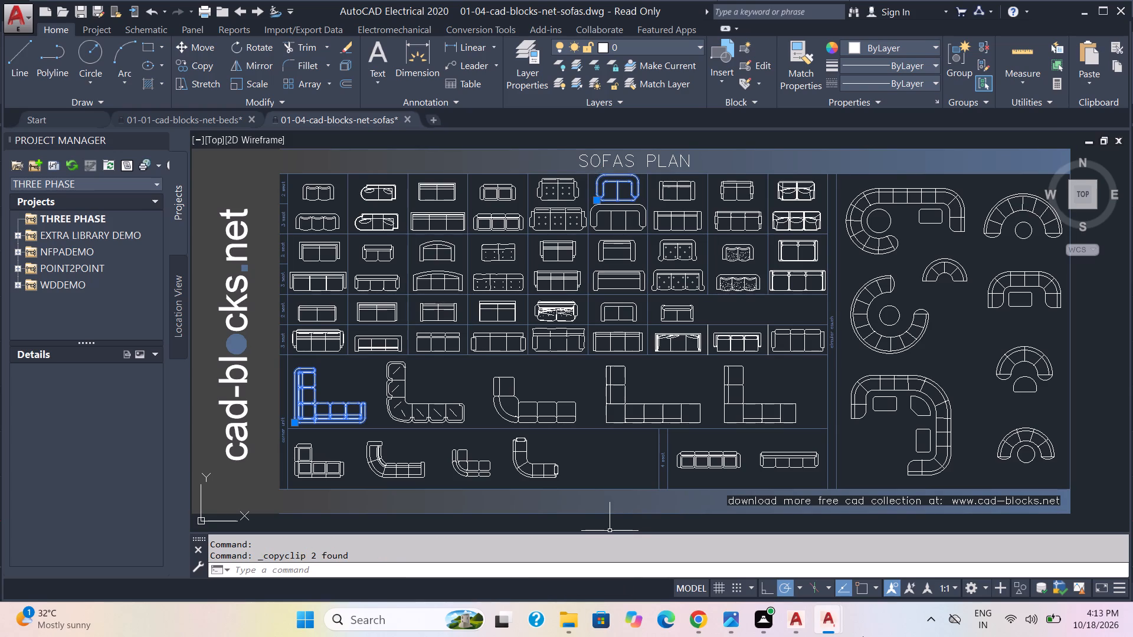
Switch to the house plan in AutoCAD 2021, dismiss the block library file selection, and paste the copied sofas east of the plan.
{"action": "left_click", "coordinate": [801, 620]}
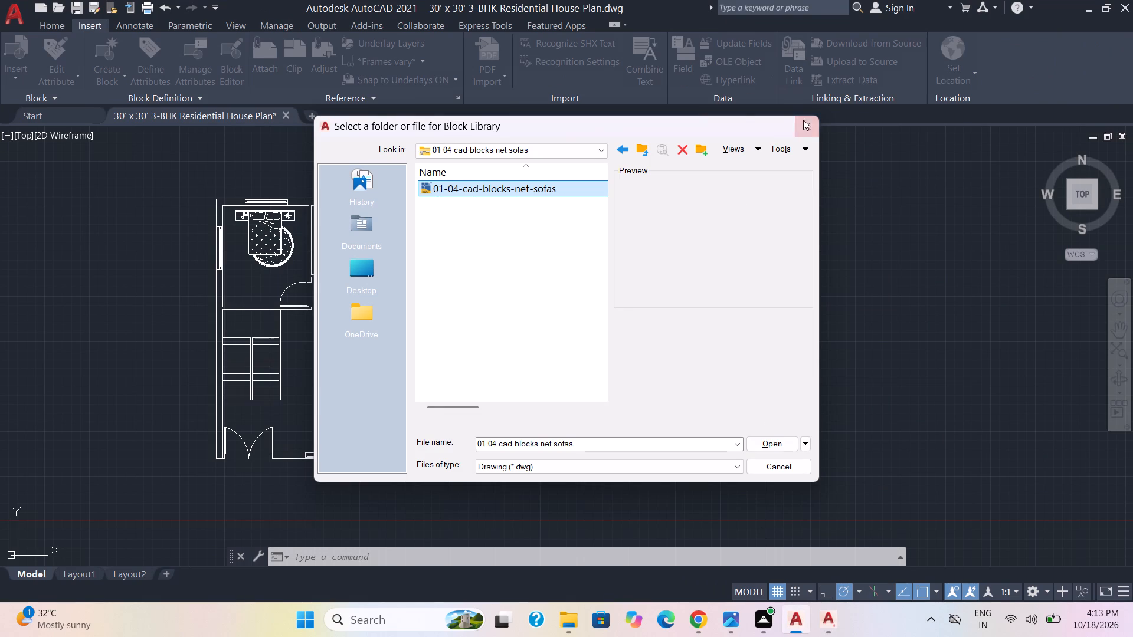
{"action": "left_click", "coordinate": [804, 120]}
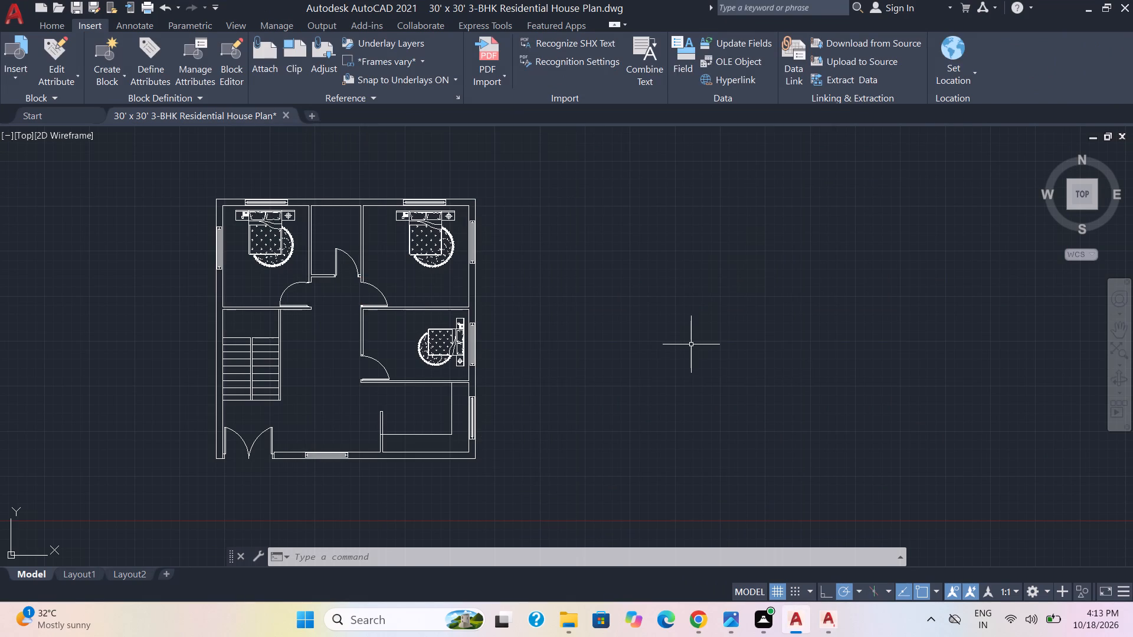
{"action": "key", "text": "ctrl+v"}
{"action": "scroll", "coordinate": [689, 343], "scroll_direction": "down", "scroll_amount": 2}
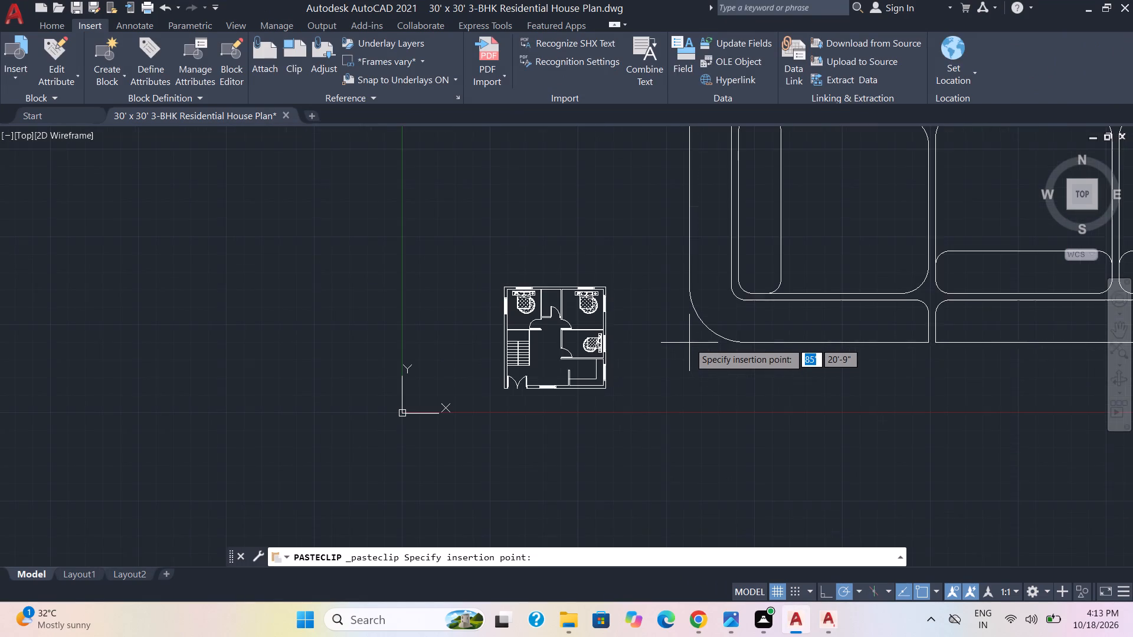
{"action": "scroll", "coordinate": [687, 366], "scroll_direction": "down", "scroll_amount": 6}
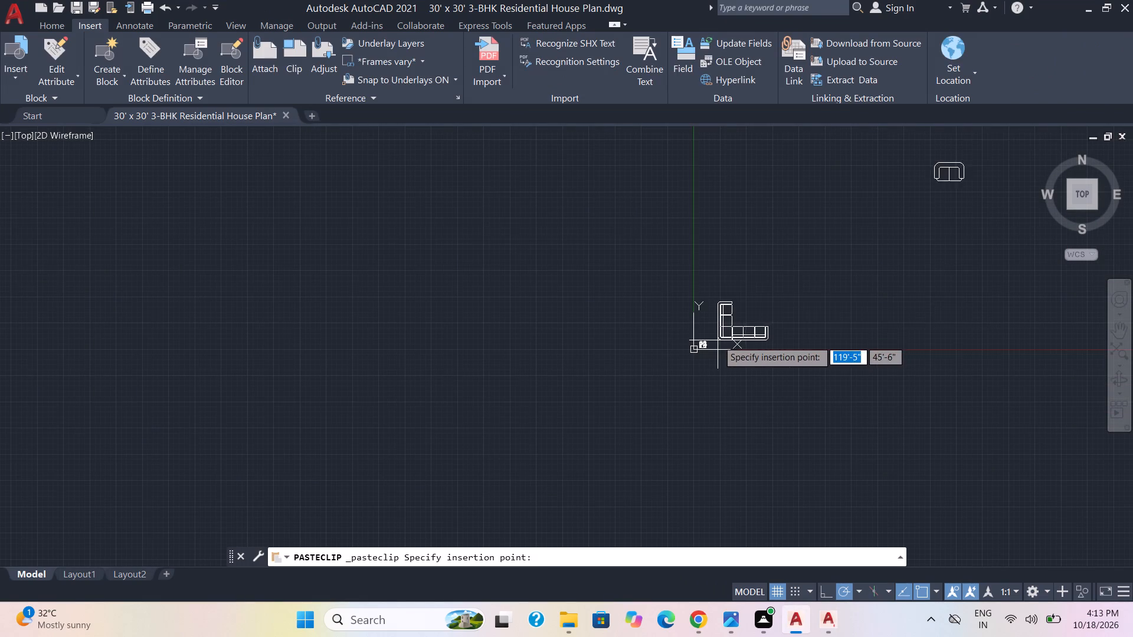
{"action": "left_click", "coordinate": [775, 327]}
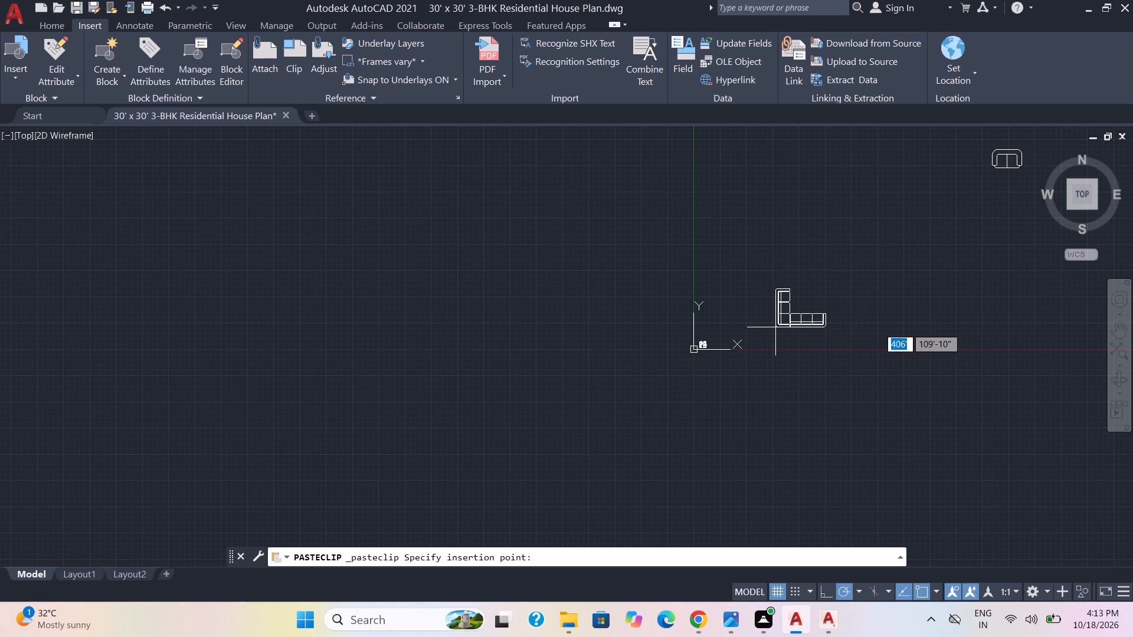
Move the rounded two-seat sofa by its front edge to just east of the L-shaped corner sofa.
{"action": "left_click", "coordinate": [1025, 177]}
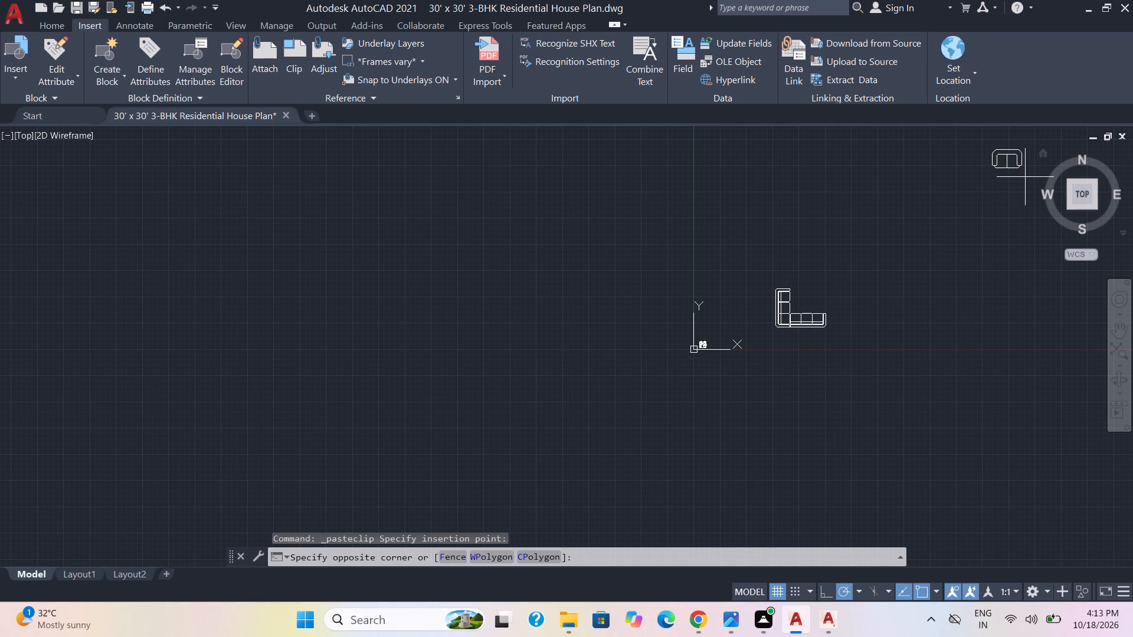
{"action": "left_click", "coordinate": [978, 139]}
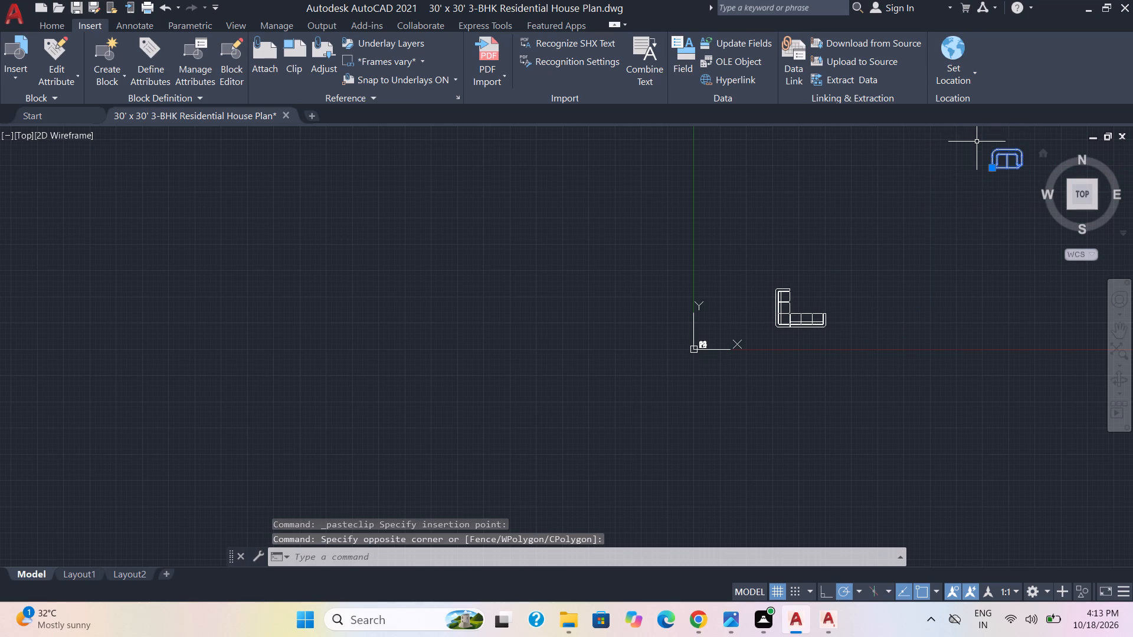
{"action": "key", "text": "m"}
{"action": "key", "text": "Return"}
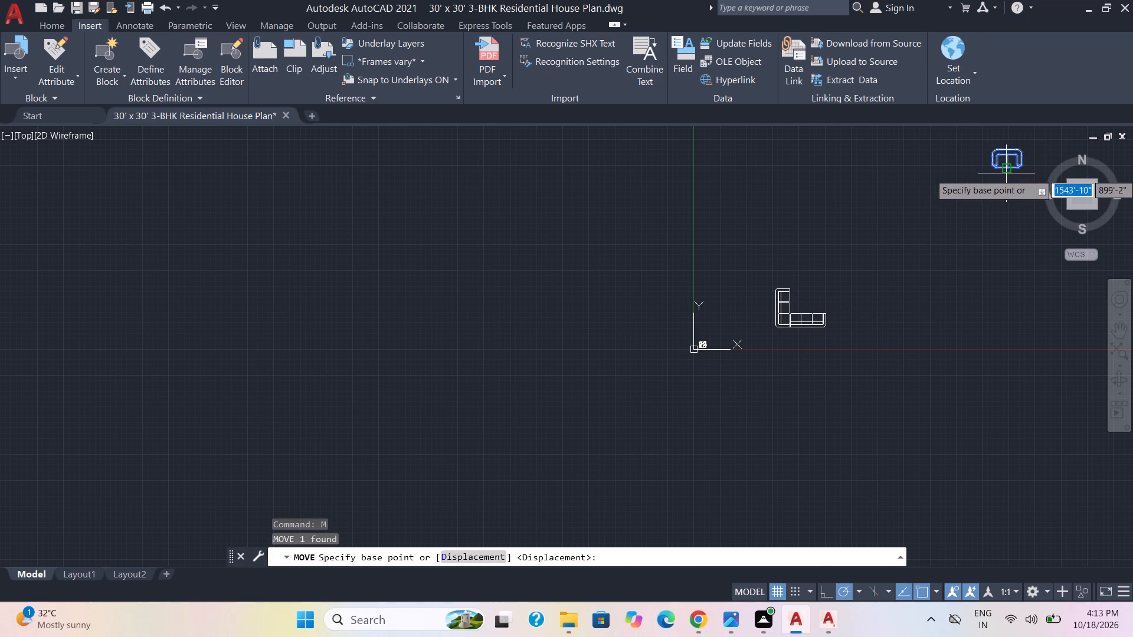
{"action": "left_click", "coordinate": [1009, 166]}
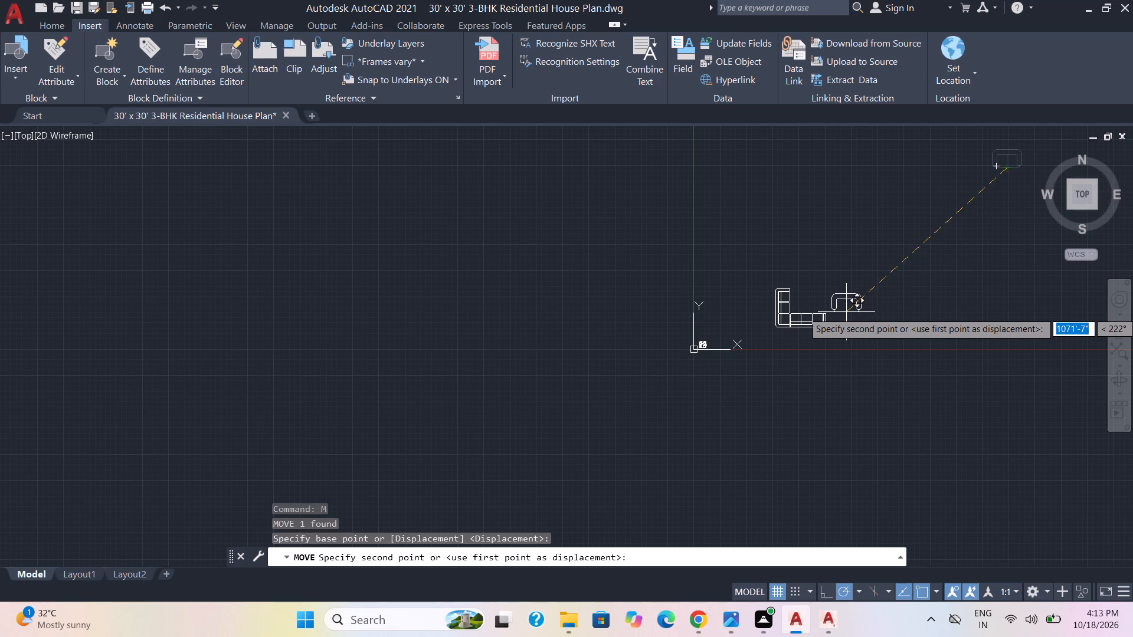
{"action": "left_click", "coordinate": [850, 313]}
Scale both sofas down together from the east end of the L-shaped sofa, picking the much smaller size freehand.
{"action": "left_click", "coordinate": [873, 344]}
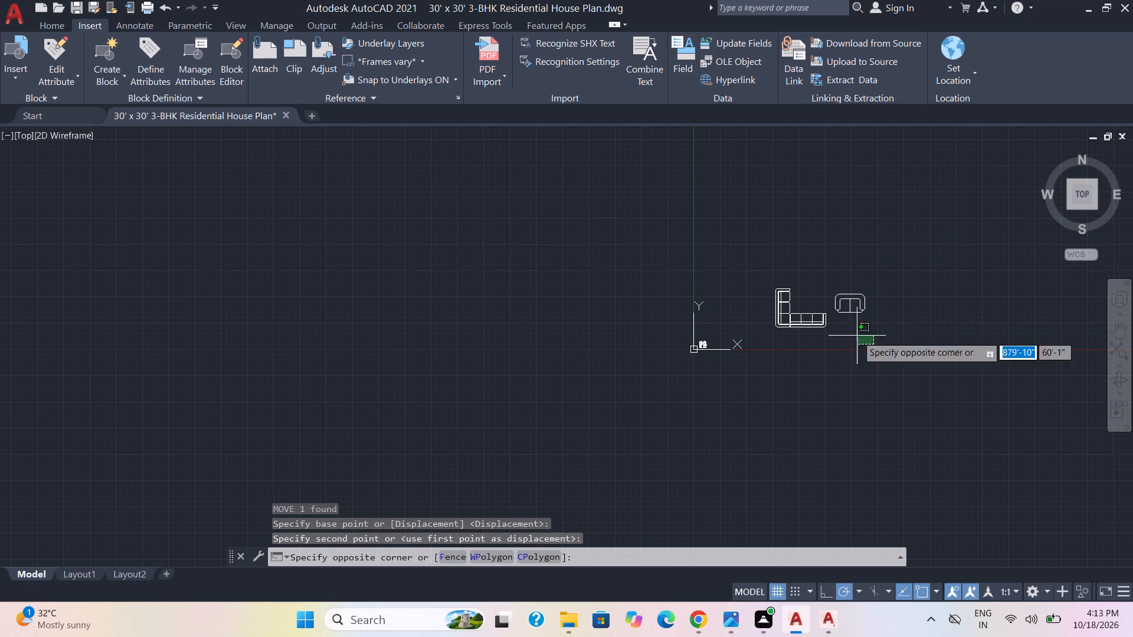
{"action": "left_click", "coordinate": [762, 275]}
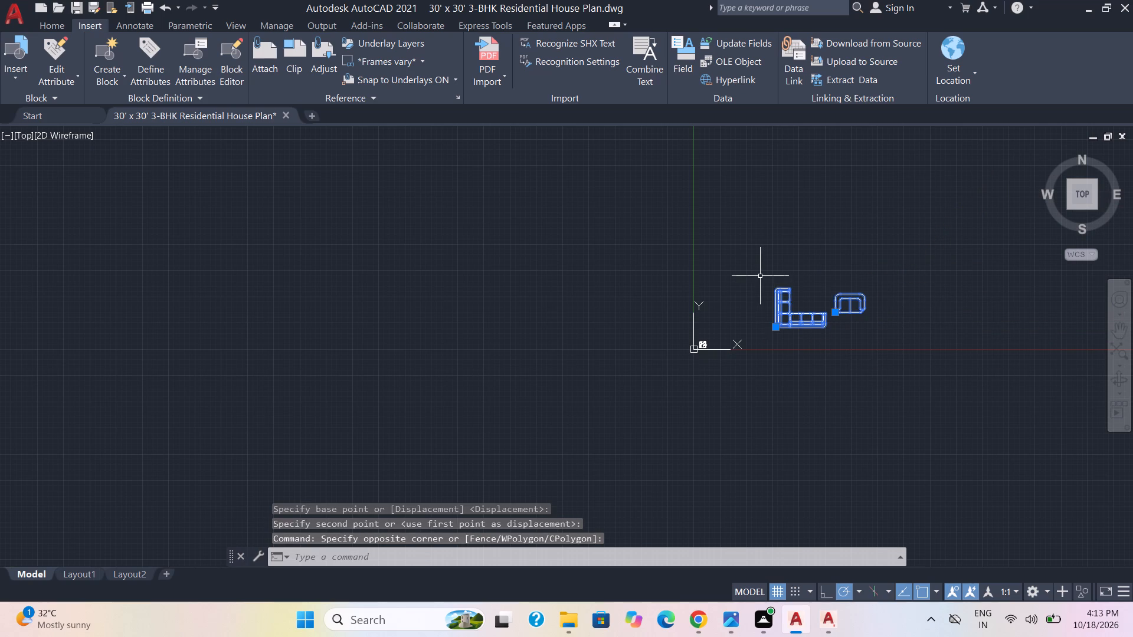
{"action": "type", "text": "sc"}
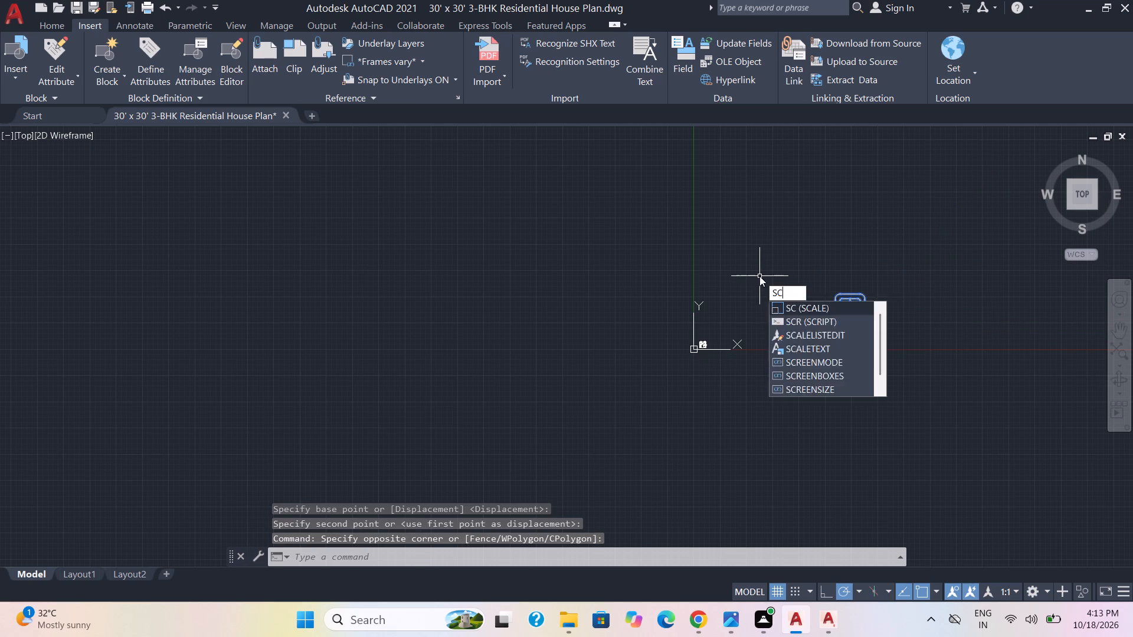
{"action": "key", "text": "Return"}
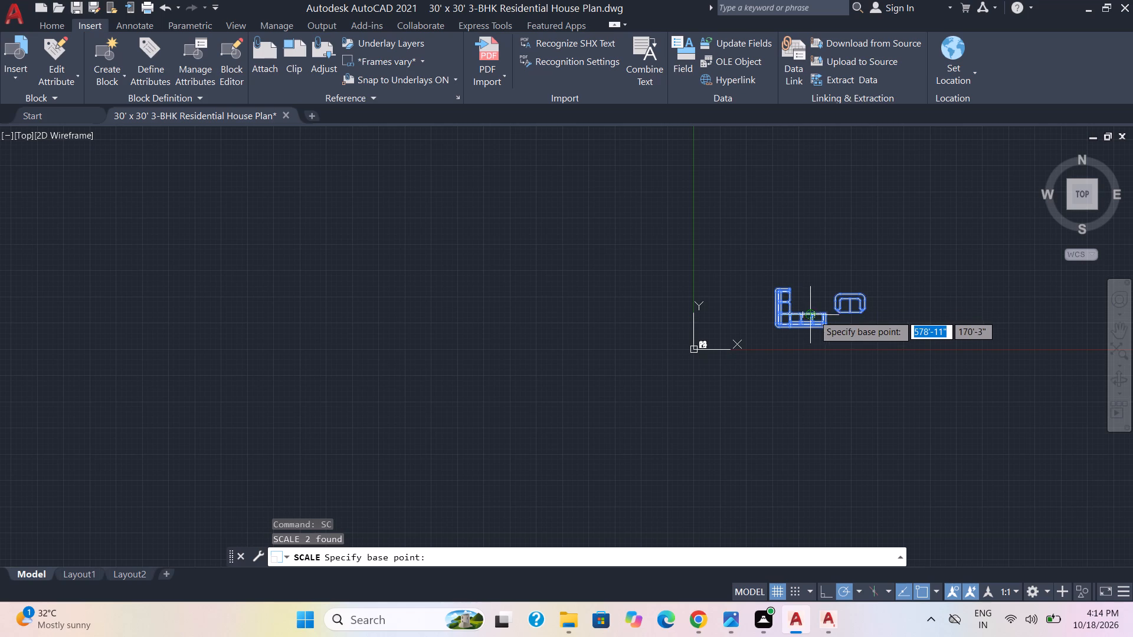
{"action": "left_click", "coordinate": [825, 316]}
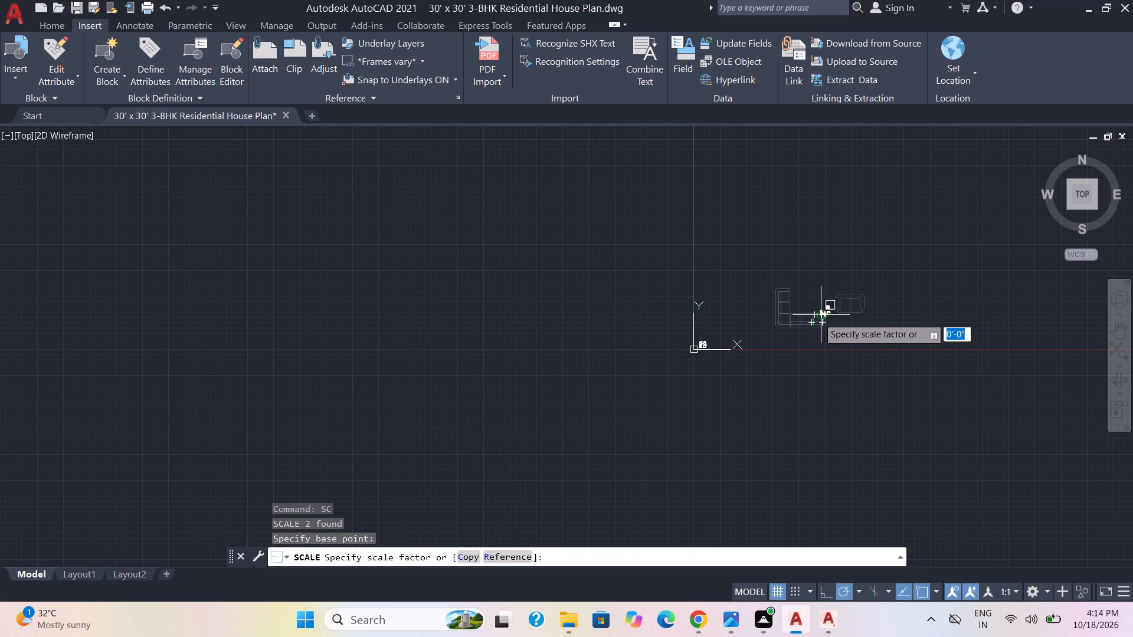
{"action": "left_click", "coordinate": [813, 319]}
Move both reduced sofas together to an open spot just northeast of the house plan.
{"action": "left_click", "coordinate": [869, 333]}
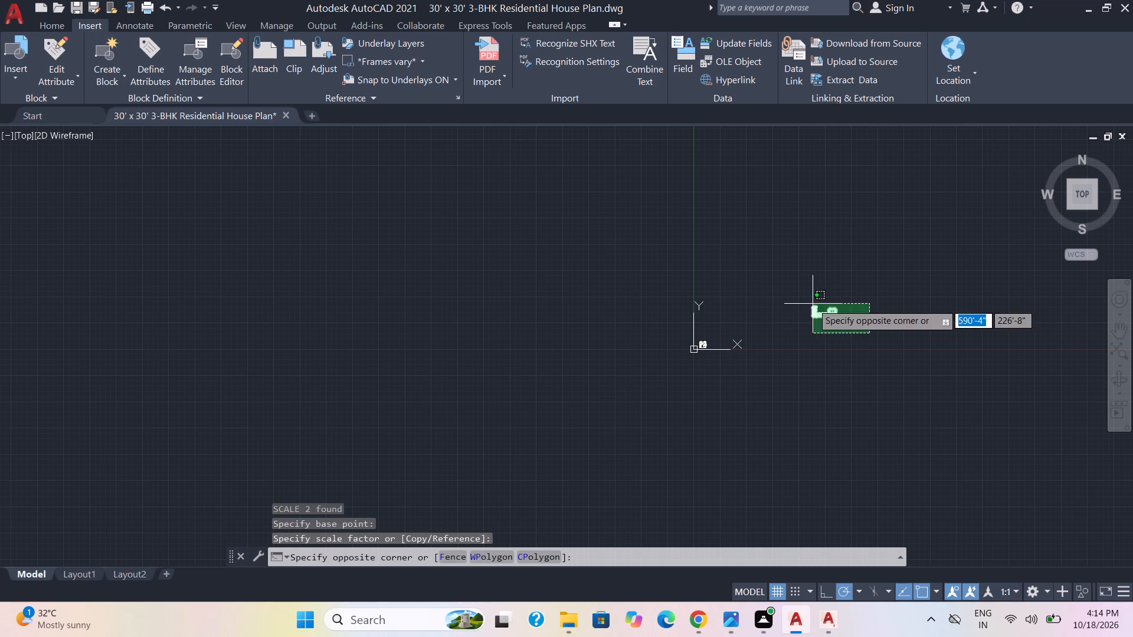
{"action": "left_click", "coordinate": [800, 303]}
{"action": "key", "text": "m"}
{"action": "key", "text": "Return"}
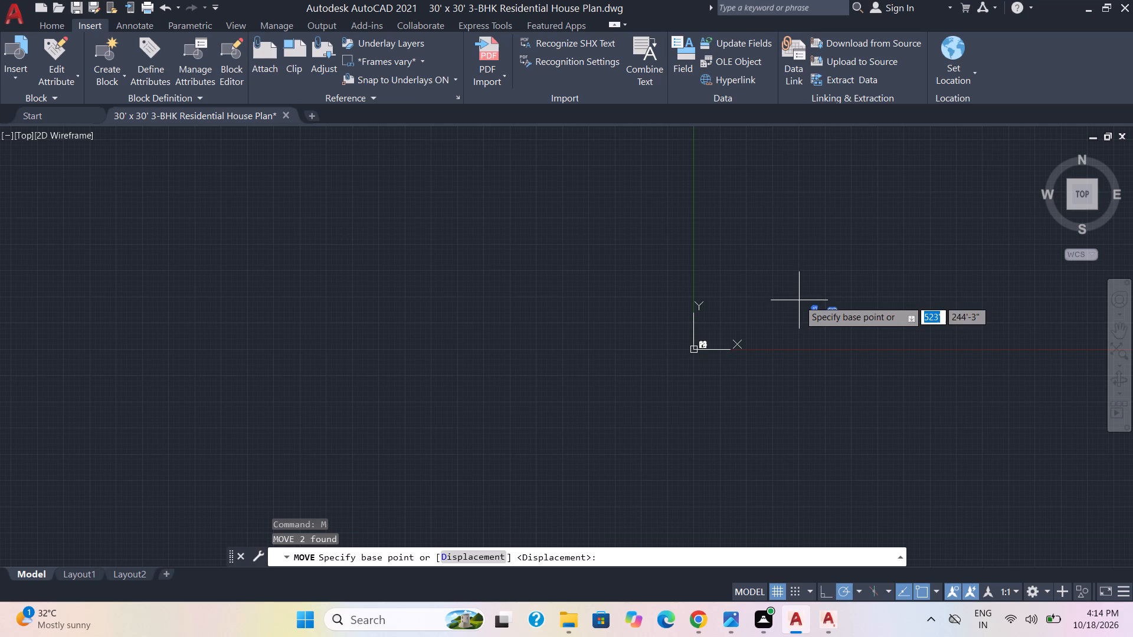
{"action": "left_click", "coordinate": [816, 311]}
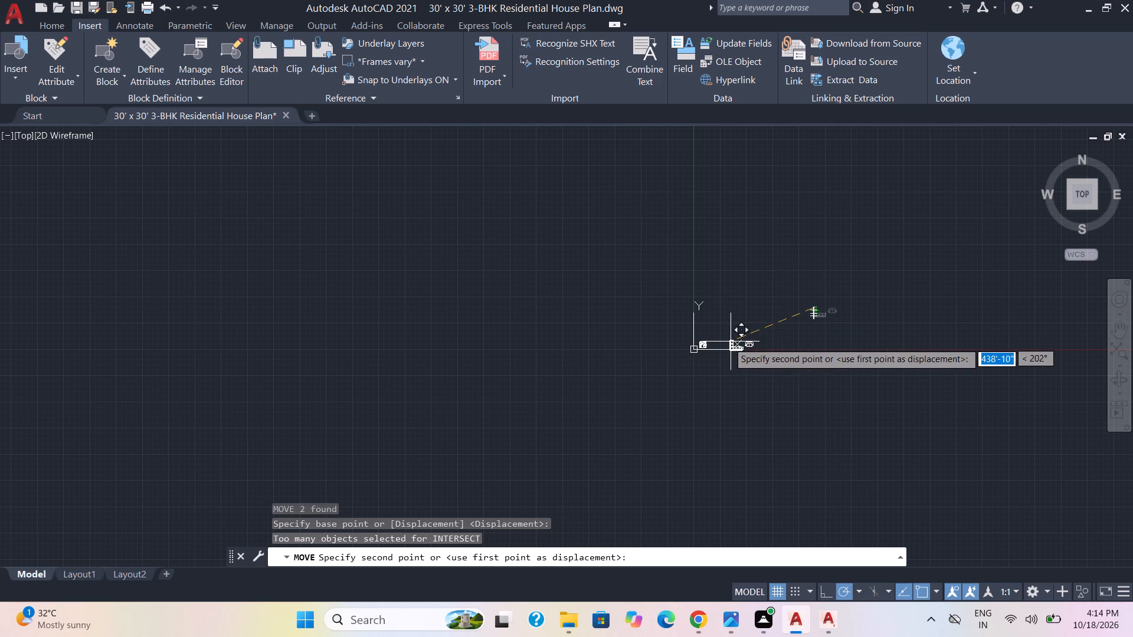
{"action": "left_click", "coordinate": [712, 332]}
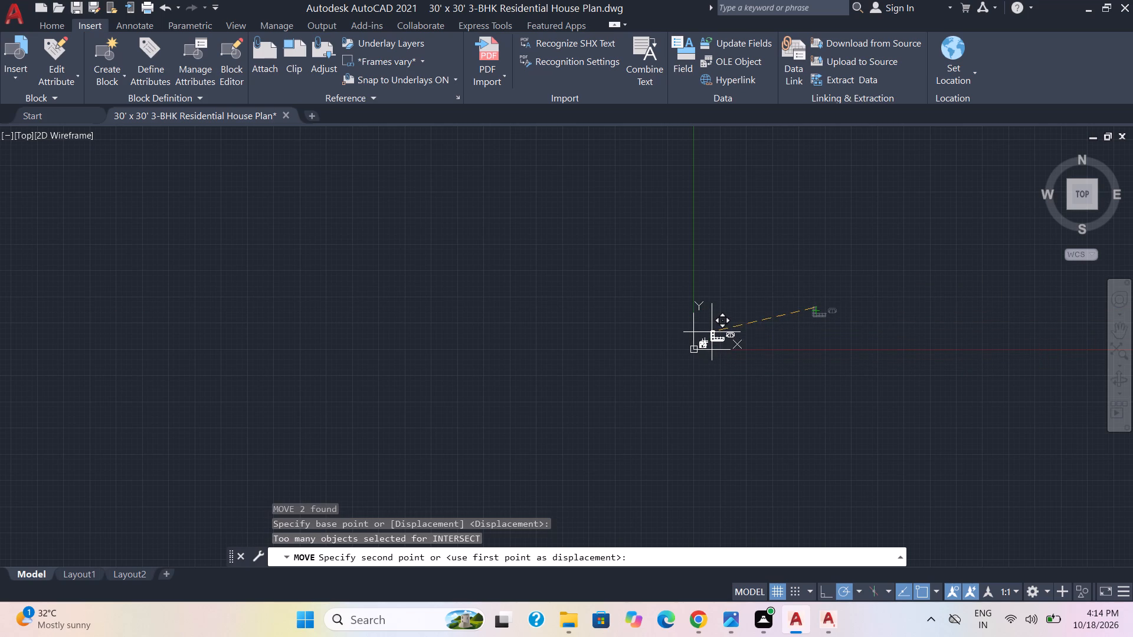
Scale both sofas down again from the L-shaped sofa's southeast corner, picking a size smaller than the house plan freehand.
{"action": "scroll", "coordinate": [744, 377], "scroll_direction": "up", "scroll_amount": 5}
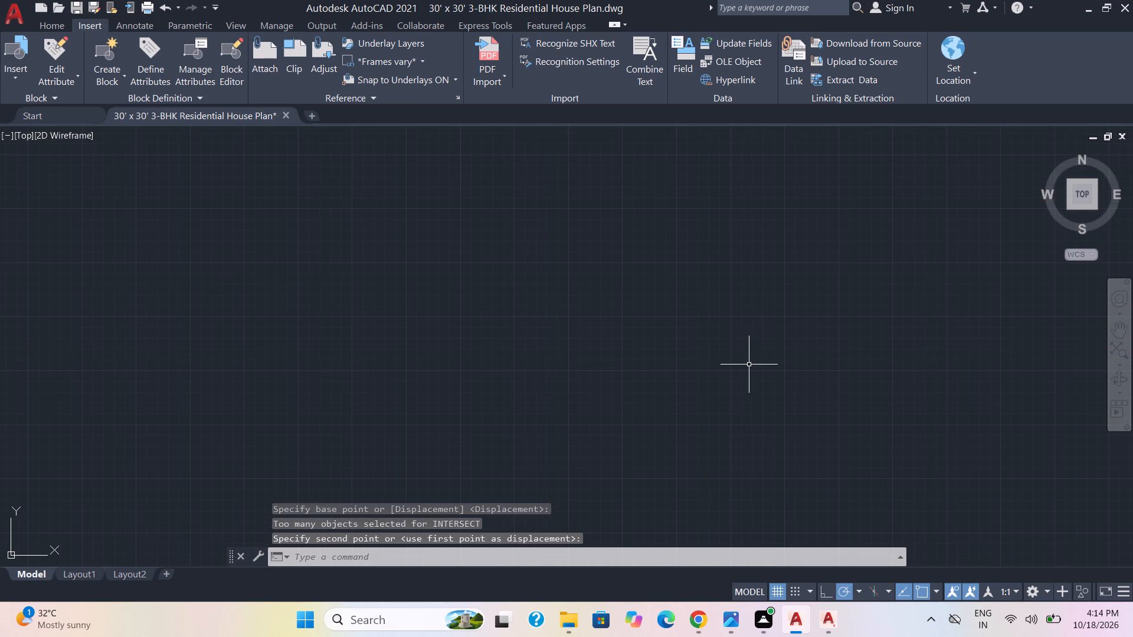
{"action": "scroll", "coordinate": [718, 347], "scroll_direction": "down", "scroll_amount": 4}
{"action": "scroll", "coordinate": [711, 313], "scroll_direction": "up", "scroll_amount": 4}
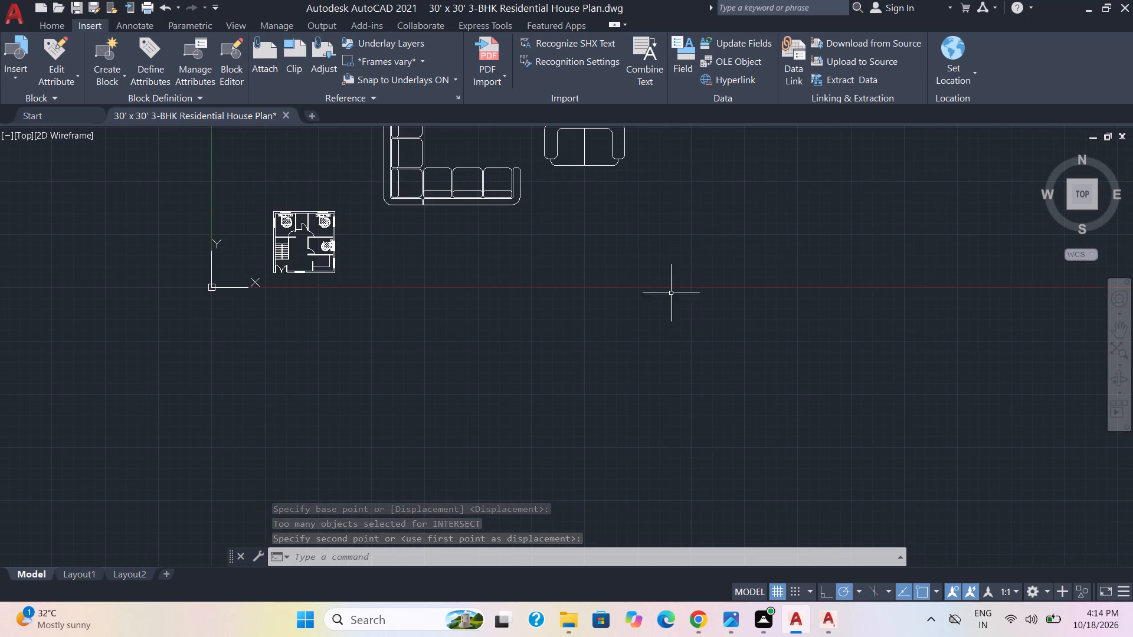
{"action": "middle_click_drag", "start_coordinate": [658, 287], "coordinate": [739, 434]}
{"action": "left_click", "coordinate": [715, 371]}
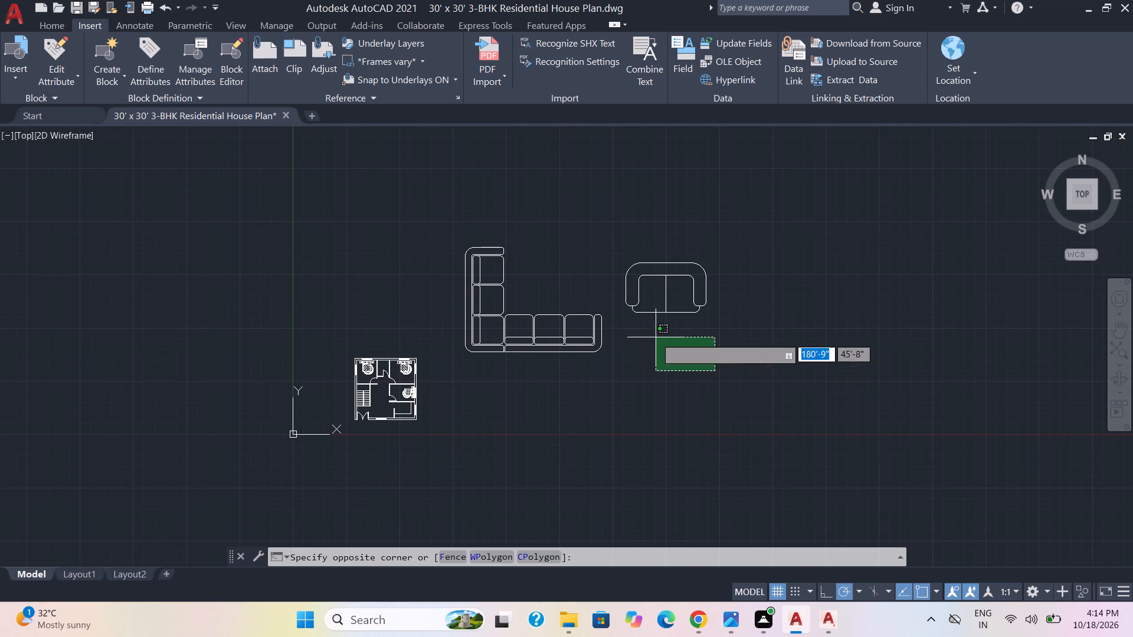
{"action": "left_click", "coordinate": [478, 211]}
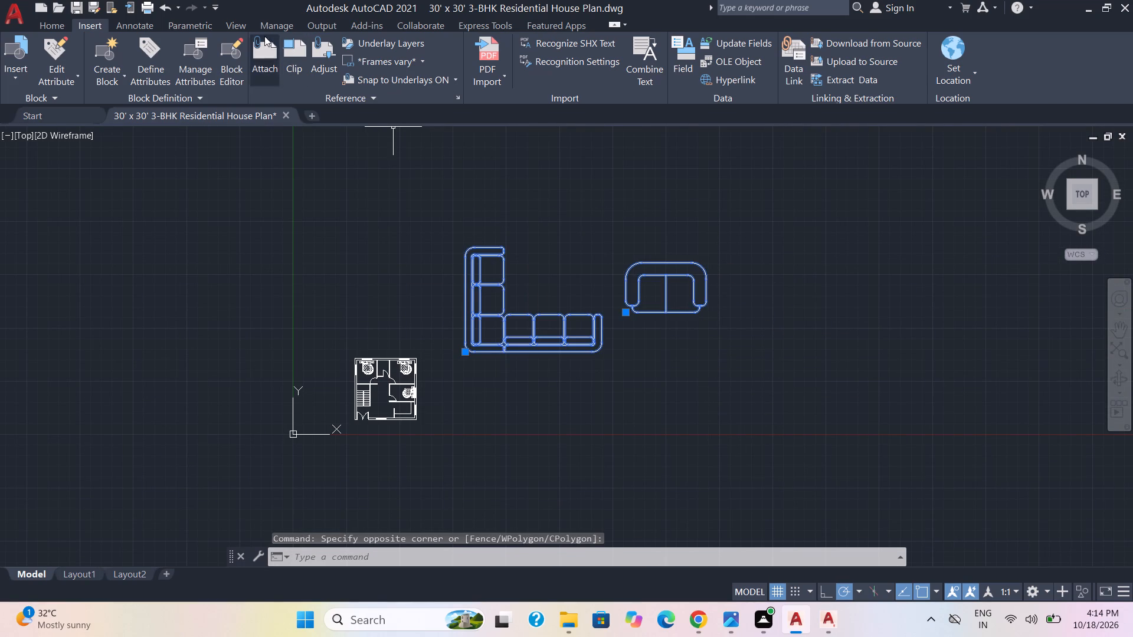
{"action": "left_click", "coordinate": [54, 20]}
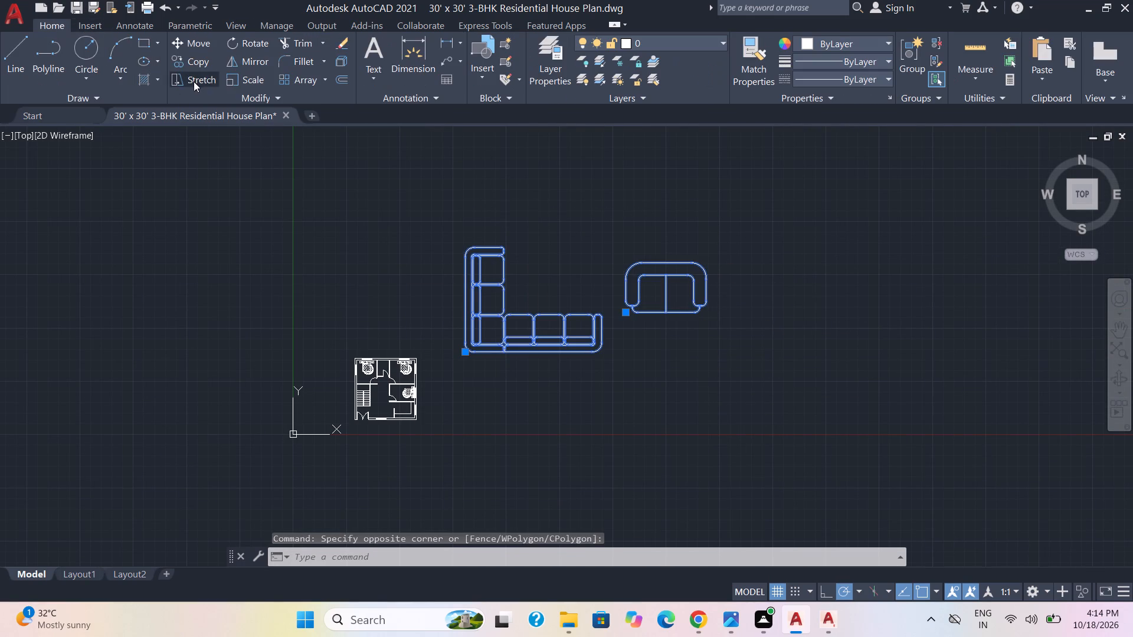
{"action": "left_click", "coordinate": [230, 81]}
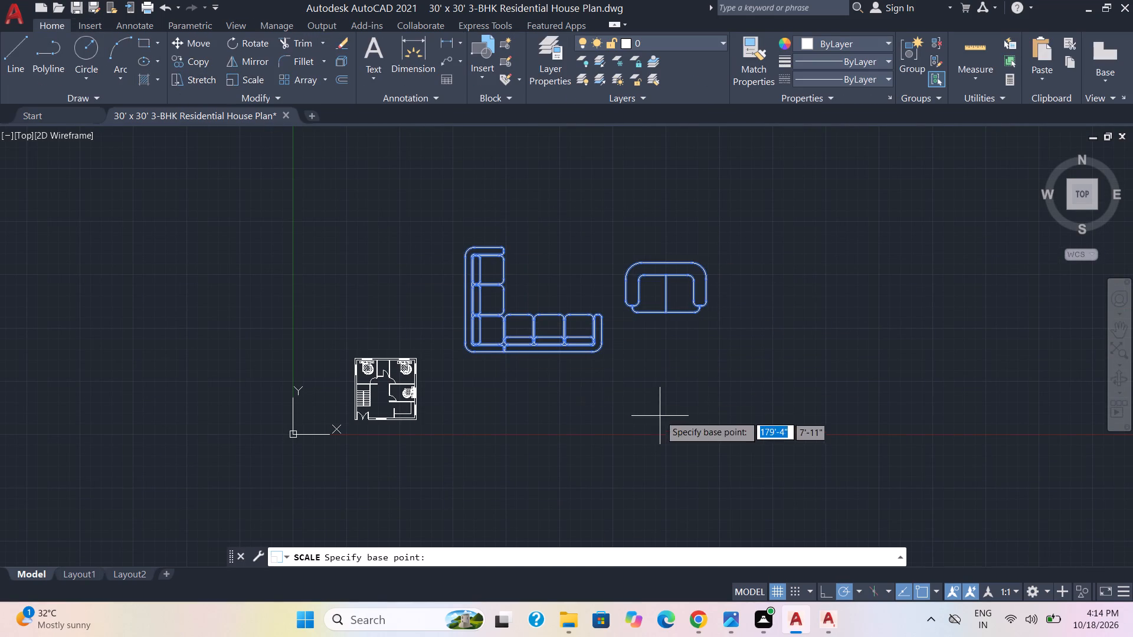
{"action": "left_click", "coordinate": [598, 344]}
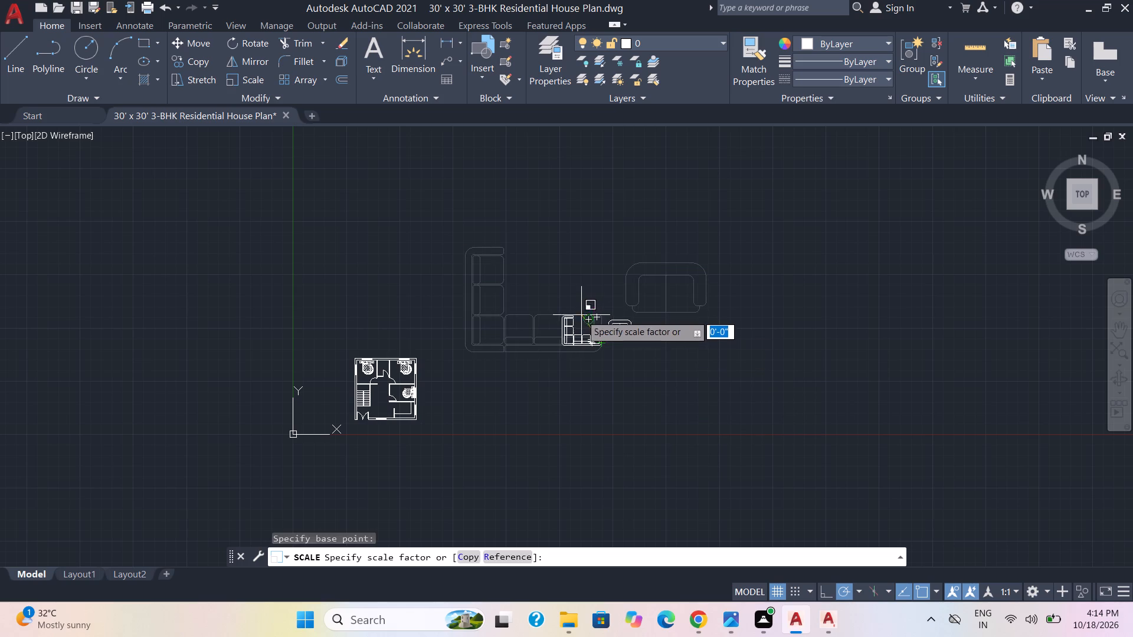
{"action": "left_click", "coordinate": [581, 315]}
Scale both sofas down a further time from the L-shaped sofa's southeast corner, picking a room-sized result freehand.
{"action": "left_click", "coordinate": [626, 375]}
{"action": "left_click", "coordinate": [573, 309]}
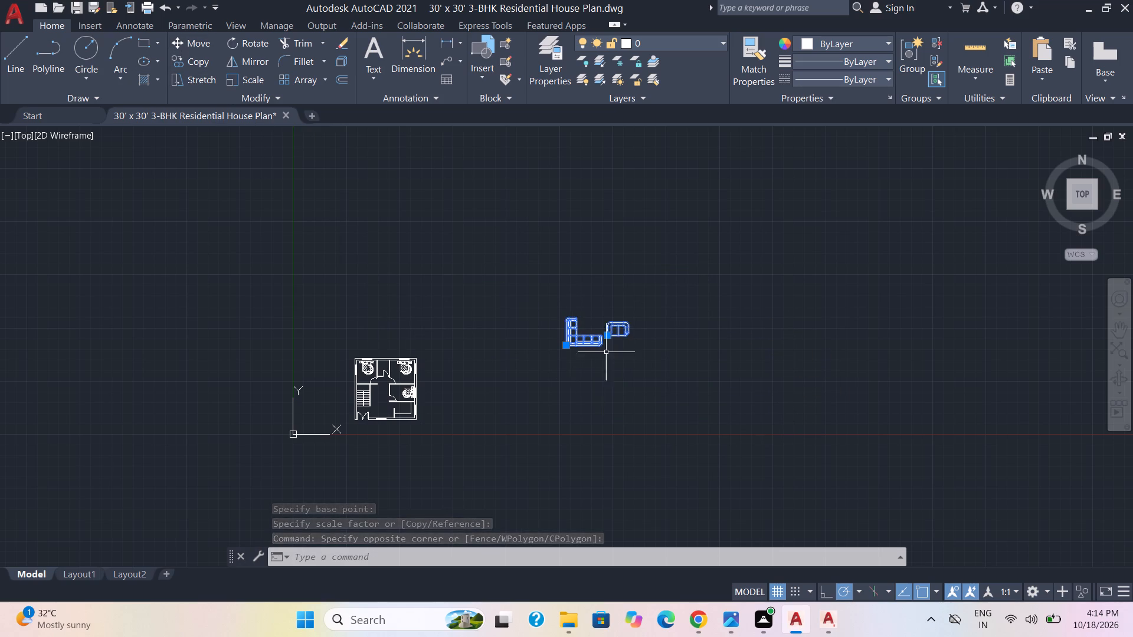
{"action": "scroll", "coordinate": [607, 347], "scroll_direction": "up", "scroll_amount": 4}
{"action": "middle_click_drag", "start_coordinate": [552, 347], "coordinate": [931, 388]}
{"action": "scroll", "coordinate": [929, 386], "scroll_direction": "down", "scroll_amount": 3}
{"action": "scroll", "coordinate": [903, 394], "scroll_direction": "up", "scroll_amount": 1}
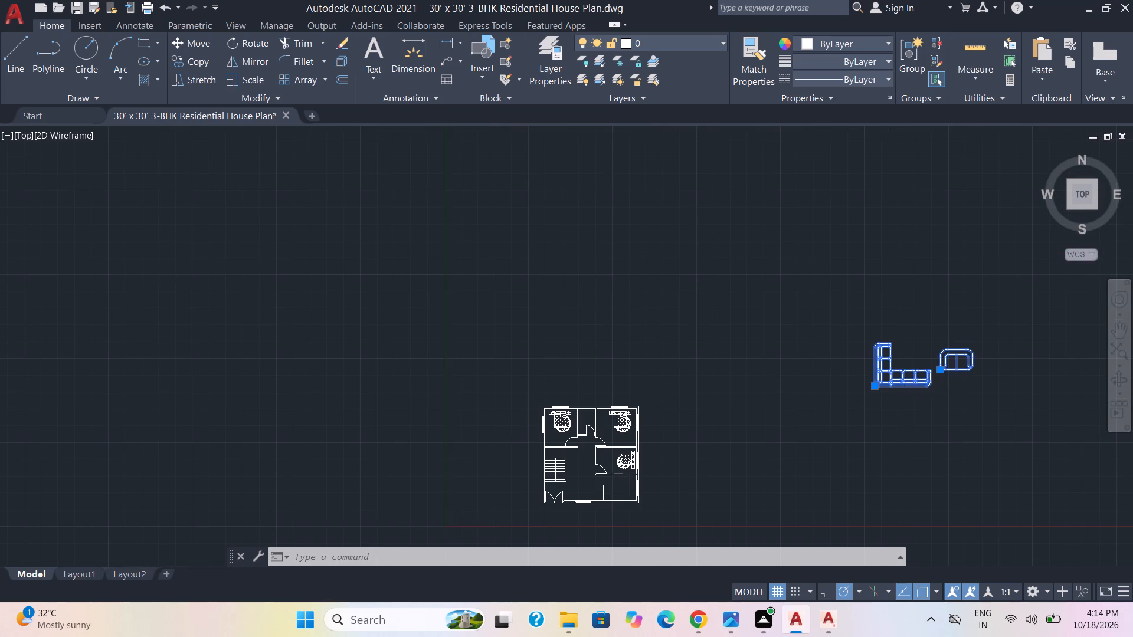
{"action": "left_click", "coordinate": [237, 87]}
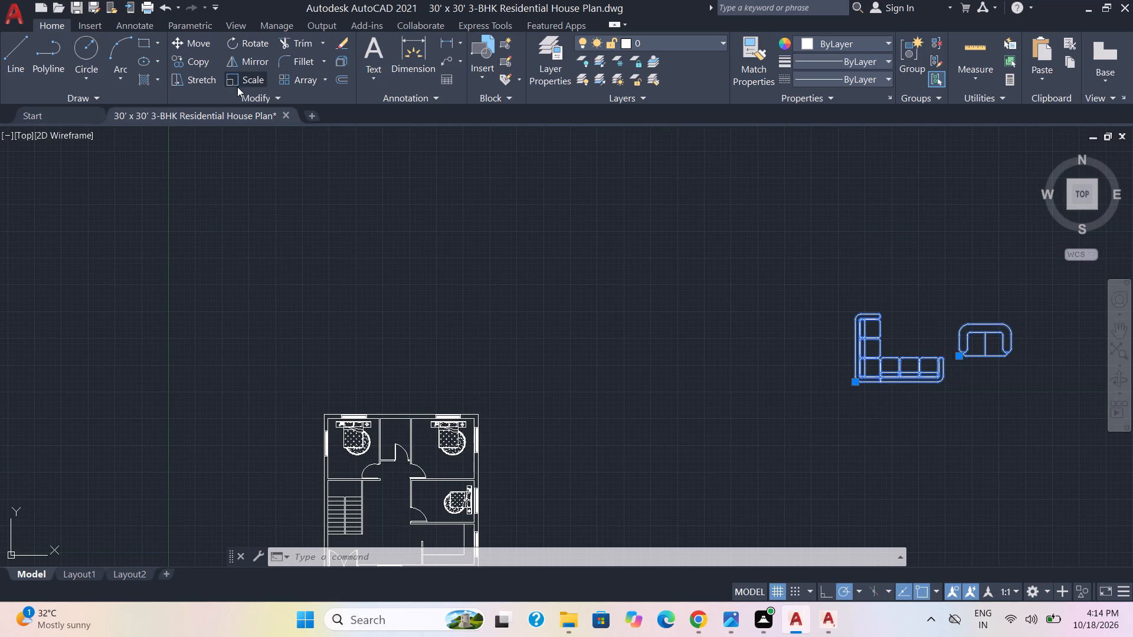
{"action": "left_click", "coordinate": [938, 385]}
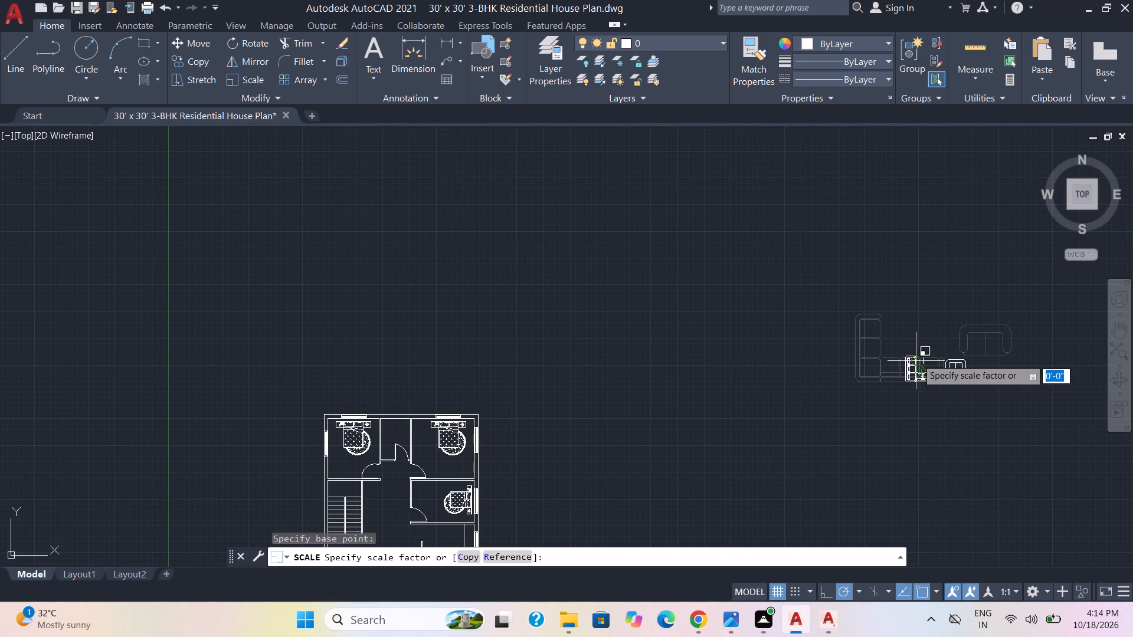
{"action": "left_click", "coordinate": [906, 351]}
Rotate the L-shaped sofa 270° about its southeast corner so its corner seat points northwest.
{"action": "scroll", "coordinate": [967, 375], "scroll_direction": "up", "scroll_amount": 4}
{"action": "left_click", "coordinate": [865, 375]}
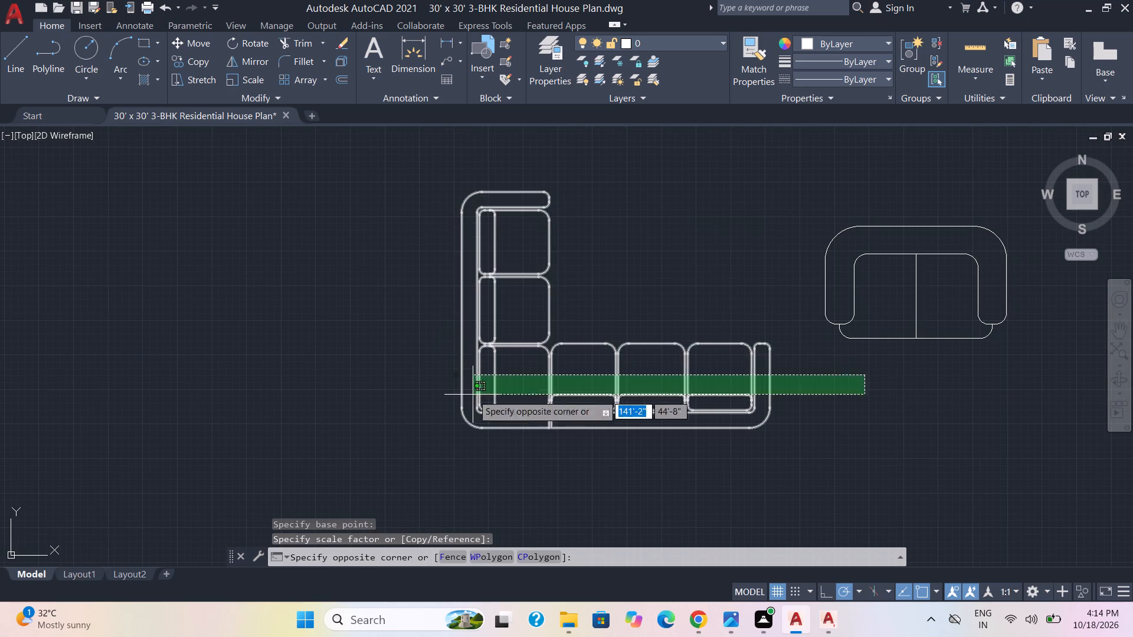
{"action": "left_click", "coordinate": [473, 395]}
{"action": "left_click", "coordinate": [763, 481]}
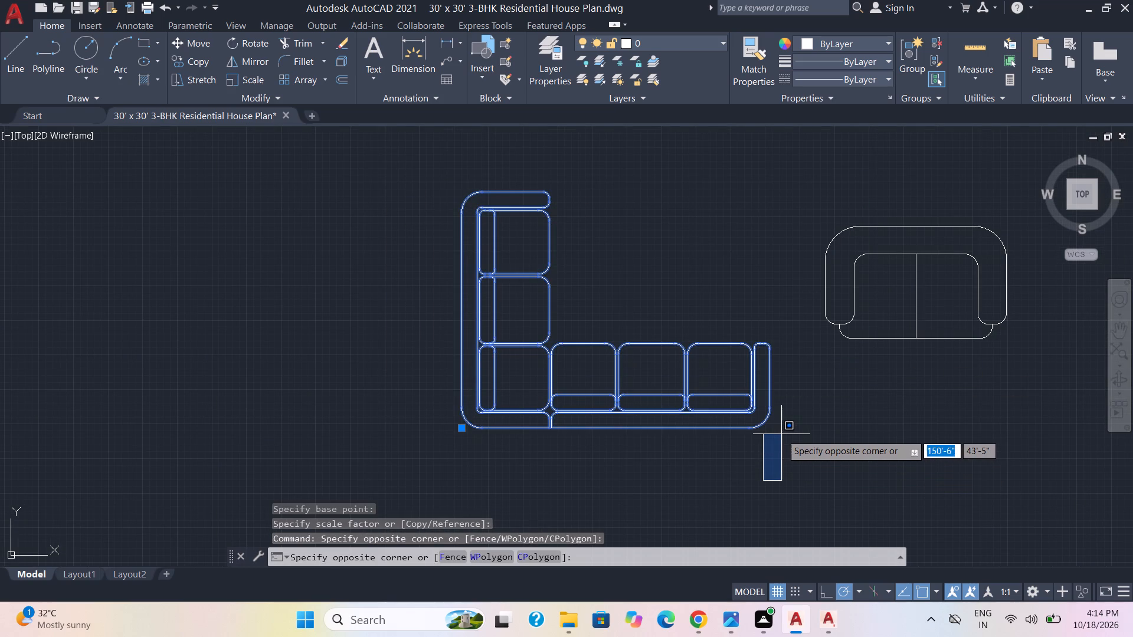
{"action": "key", "text": "Escape"}
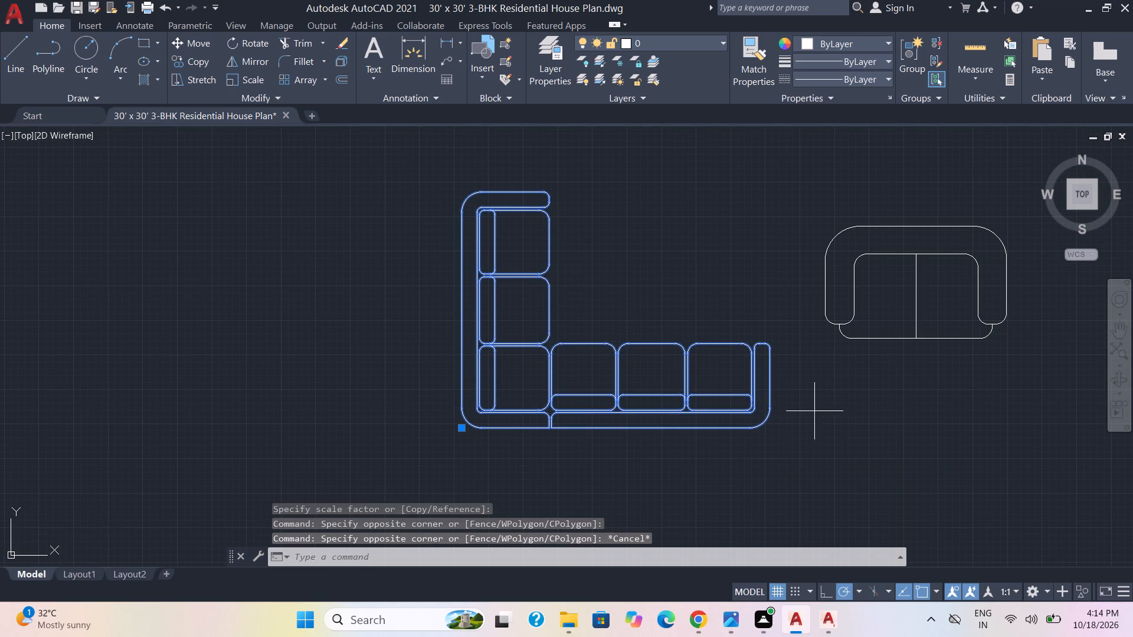
{"action": "left_click", "coordinate": [814, 411]}
{"action": "left_click", "coordinate": [545, 246]}
{"action": "scroll", "coordinate": [451, 267], "scroll_direction": "up", "scroll_amount": 1}
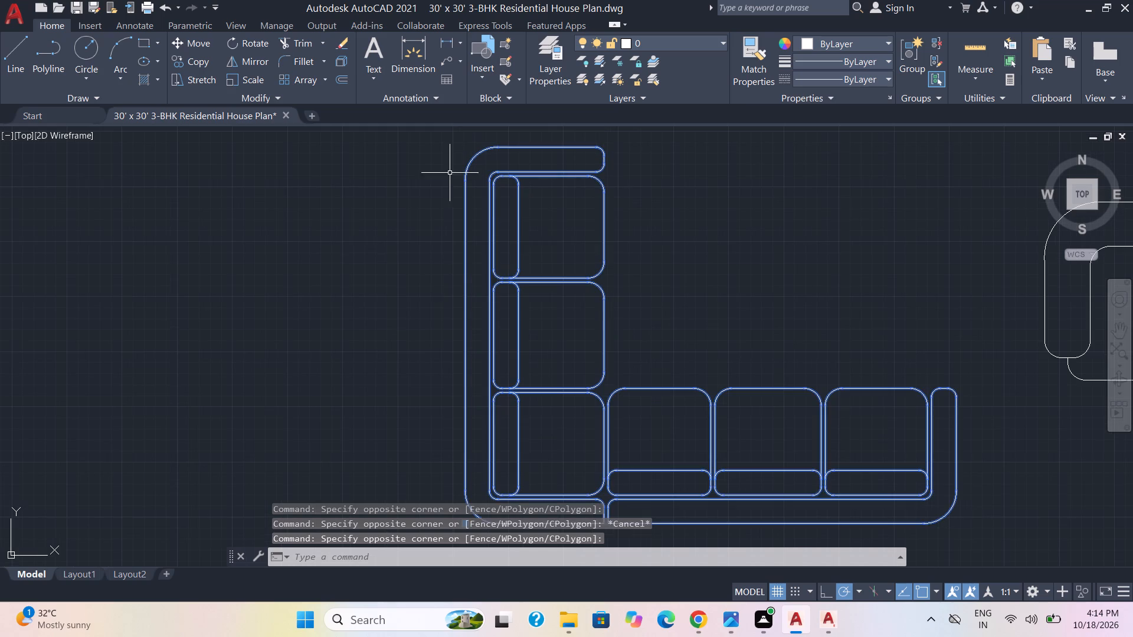
{"action": "key", "text": "r"}
{"action": "key", "text": "o"}
{"action": "key", "text": "Return"}
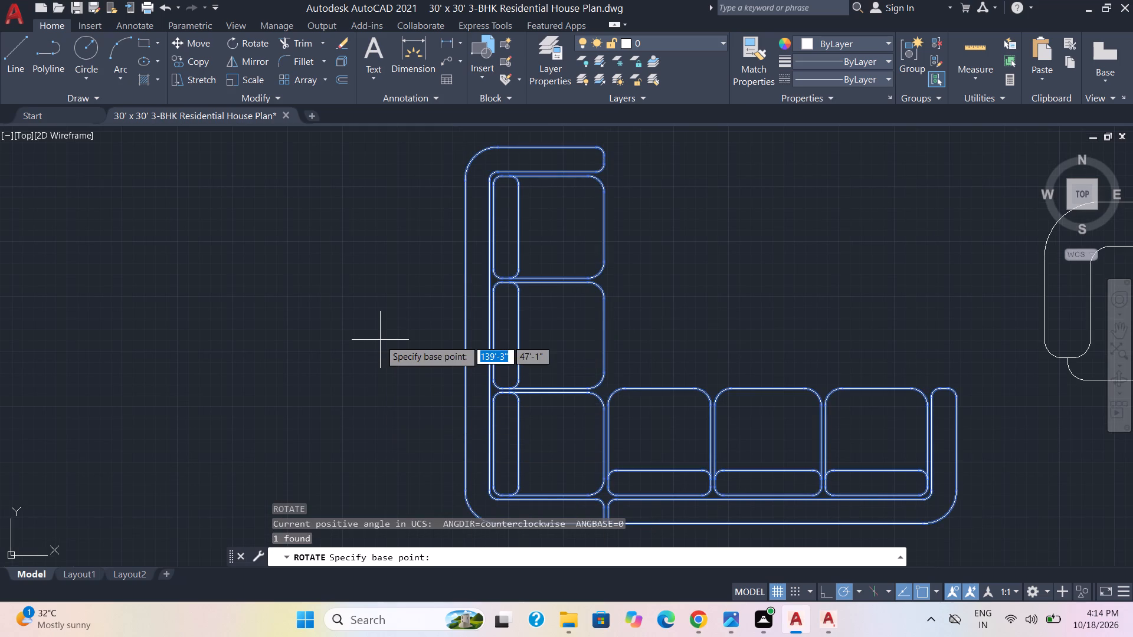
{"action": "scroll", "coordinate": [1132, 636], "scroll_direction": "down", "scroll_amount": 1}
{"action": "scroll", "coordinate": [1111, 438], "scroll_direction": "down", "scroll_amount": 3}
{"action": "scroll", "coordinate": [1067, 469], "scroll_direction": "up", "scroll_amount": 1}
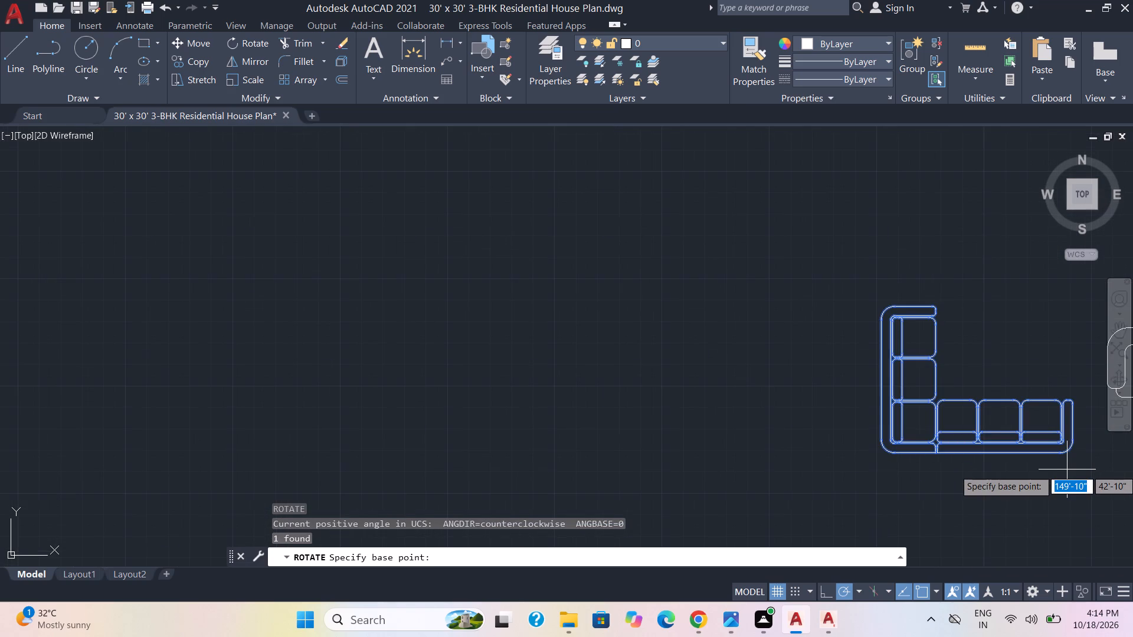
{"action": "scroll", "coordinate": [1066, 469], "scroll_direction": "up", "scroll_amount": 2}
{"action": "middle_click_drag", "start_coordinate": [1044, 439], "coordinate": [1044, 439]}
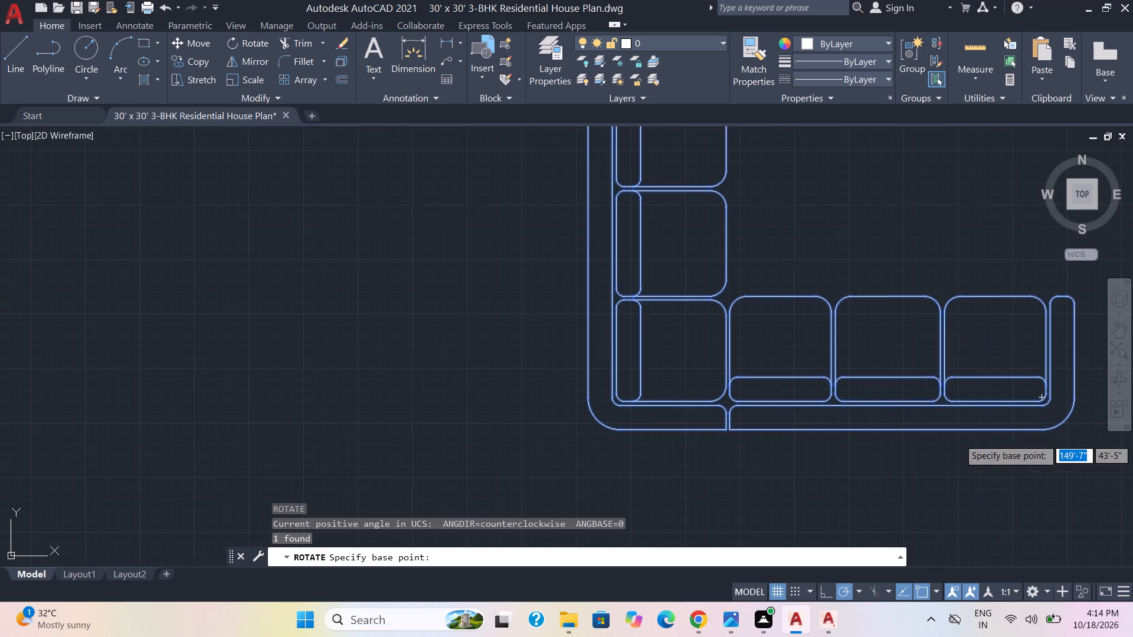
{"action": "middle_click_drag", "start_coordinate": [1044, 439], "coordinate": [881, 380]}
{"action": "left_click", "coordinate": [898, 365]}
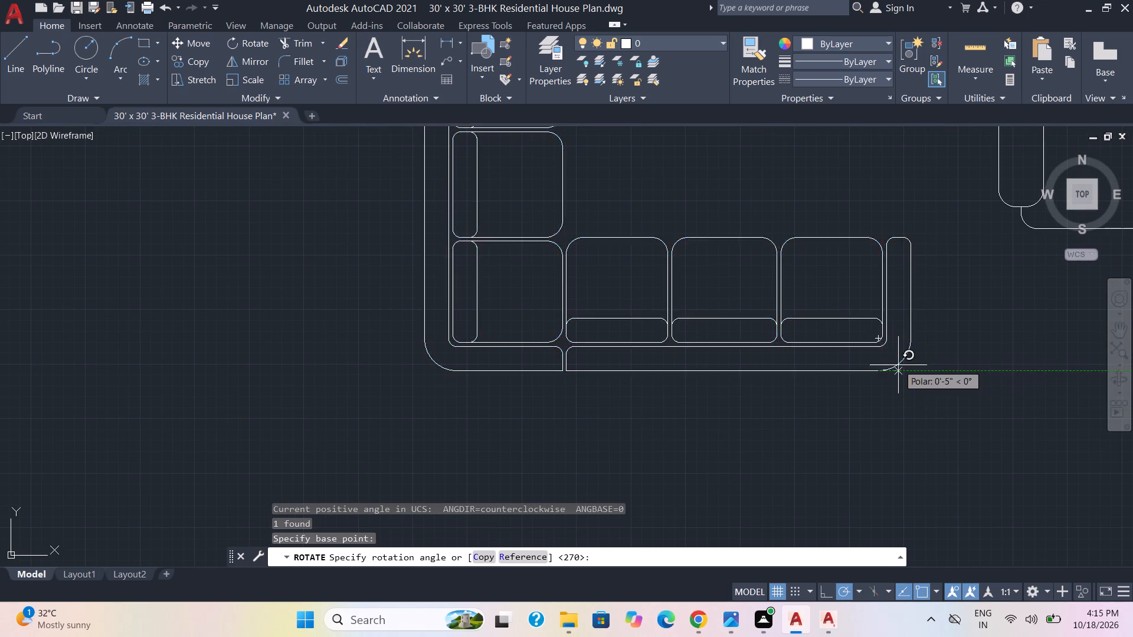
{"action": "middle_click_drag", "start_coordinate": [722, 373], "coordinate": [561, 264]}
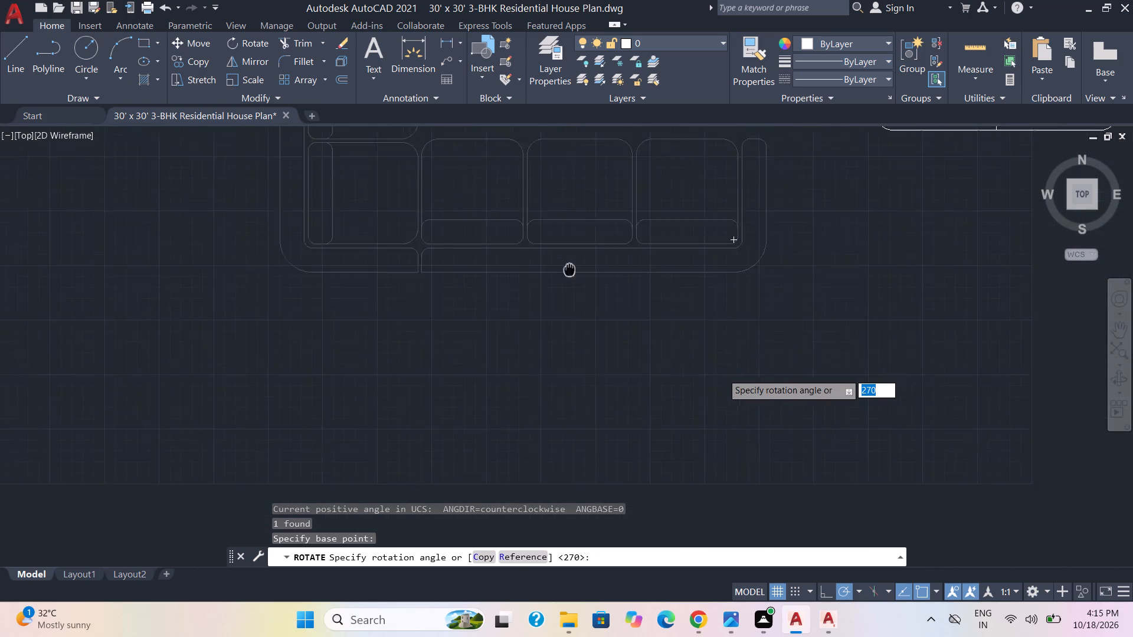
{"action": "middle_click_drag", "start_coordinate": [561, 264], "coordinate": [326, 105]}
{"action": "scroll", "coordinate": [329, 116], "scroll_direction": "down", "scroll_amount": 3}
{"action": "scroll", "coordinate": [374, 182], "scroll_direction": "down", "scroll_amount": 2}
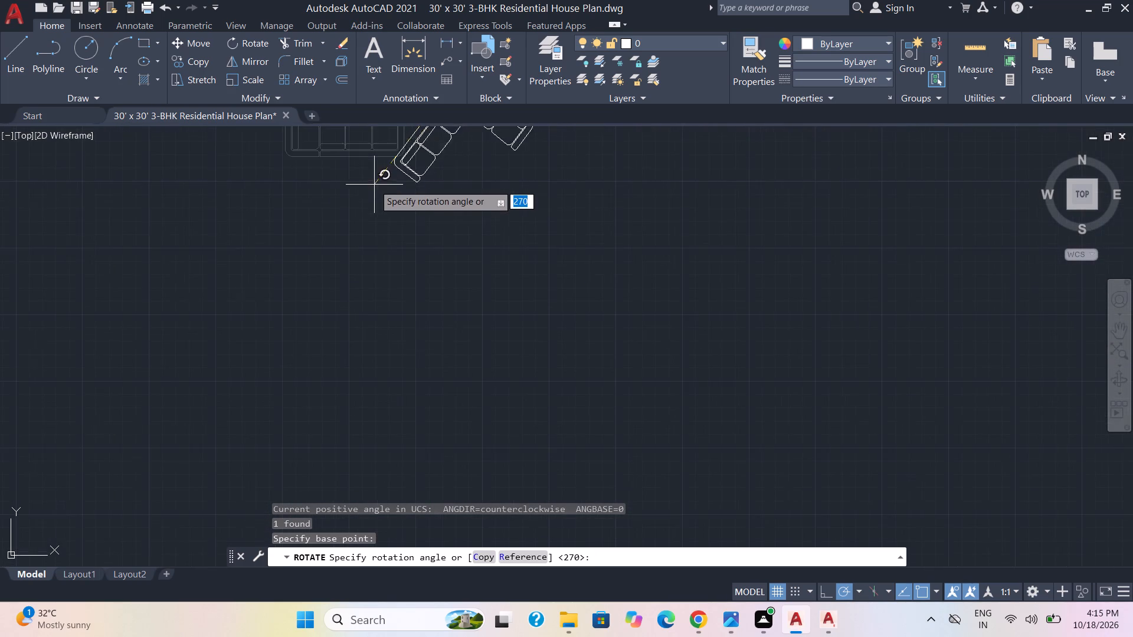
{"action": "scroll", "coordinate": [389, 202], "scroll_direction": "down", "scroll_amount": 3}
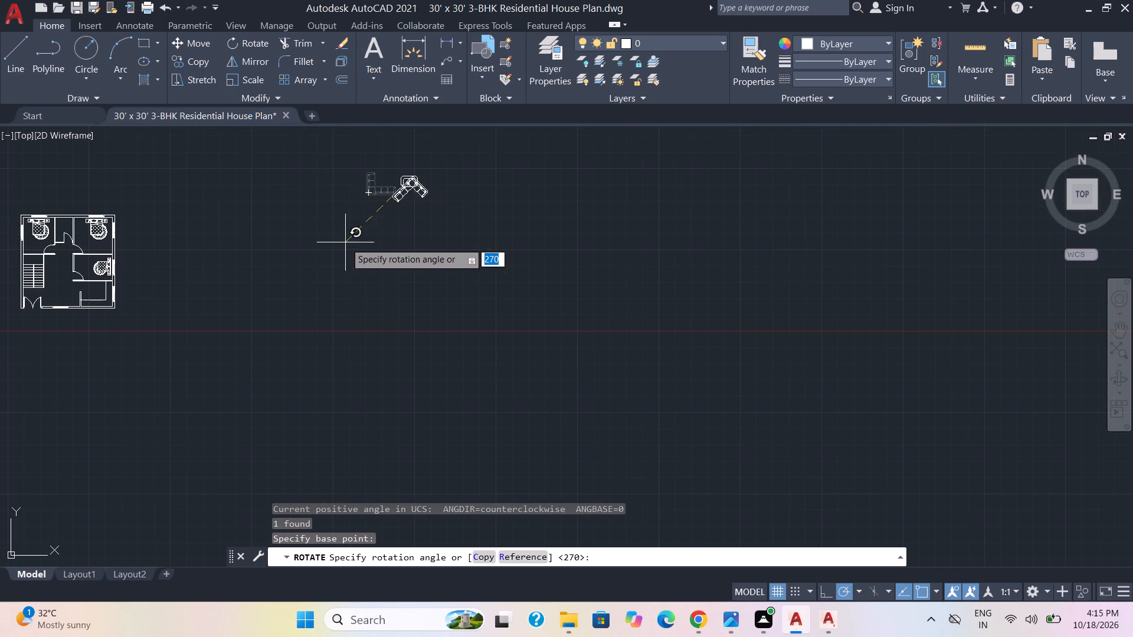
{"action": "left_click", "coordinate": [398, 261]}
Copy the rotated L-shaped sofa into the house plan's living area, against the east side of the staircase wall.
{"action": "scroll", "coordinate": [444, 206], "scroll_direction": "up", "scroll_amount": 3}
{"action": "middle_click_drag", "start_coordinate": [369, 202], "coordinate": [414, 389]}
{"action": "scroll", "coordinate": [414, 382], "scroll_direction": "up", "scroll_amount": 1}
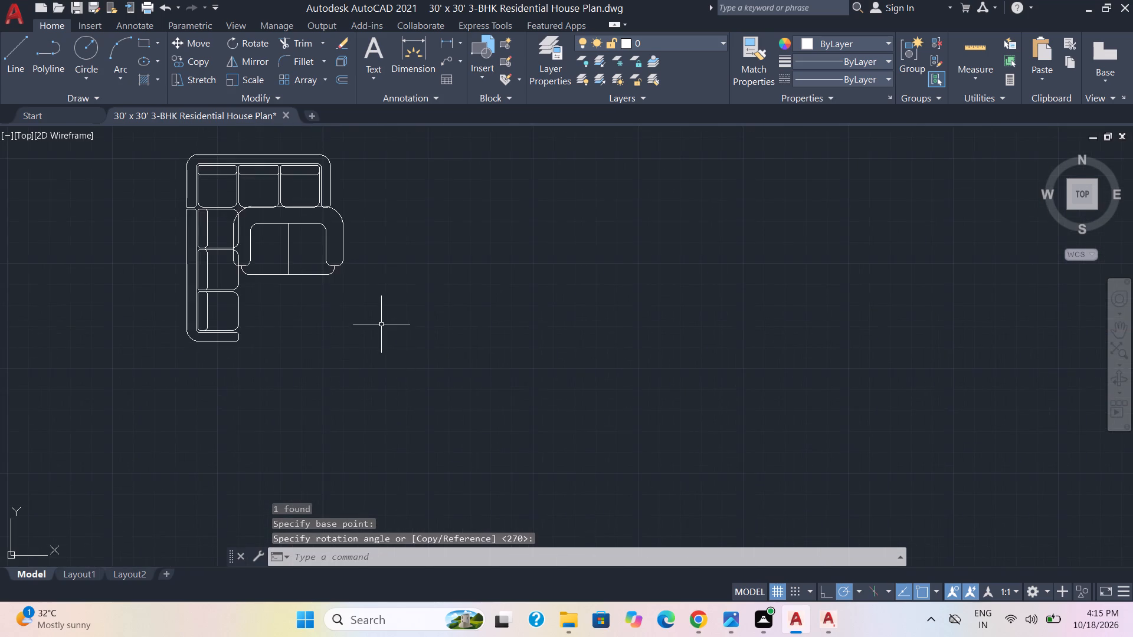
{"action": "scroll", "coordinate": [379, 321], "scroll_direction": "up", "scroll_amount": 1}
{"action": "left_click", "coordinate": [180, 303]}
{"action": "left_click", "coordinate": [49, 248]}
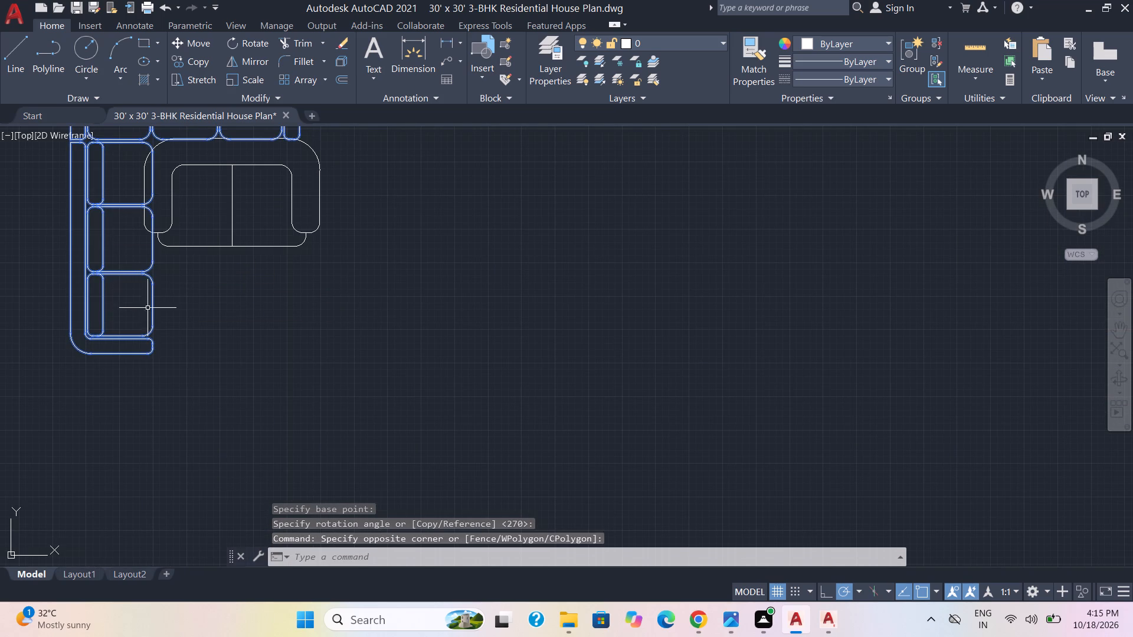
{"action": "type", "text": "co"}
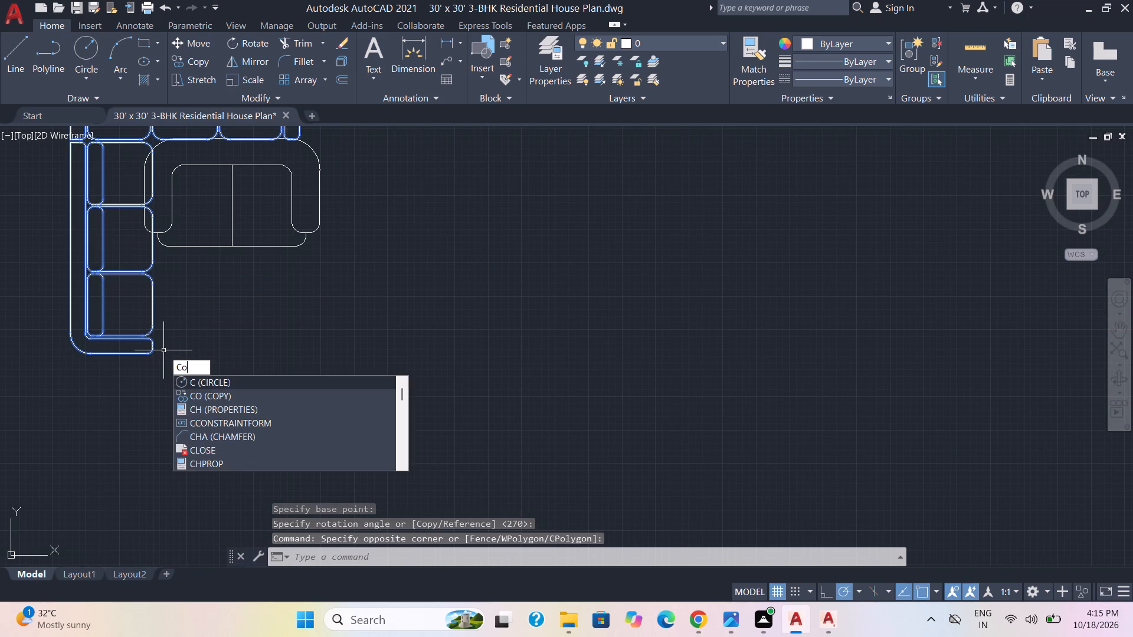
{"action": "key", "text": "Return"}
{"action": "scroll", "coordinate": [260, 295], "scroll_direction": "down", "scroll_amount": 5}
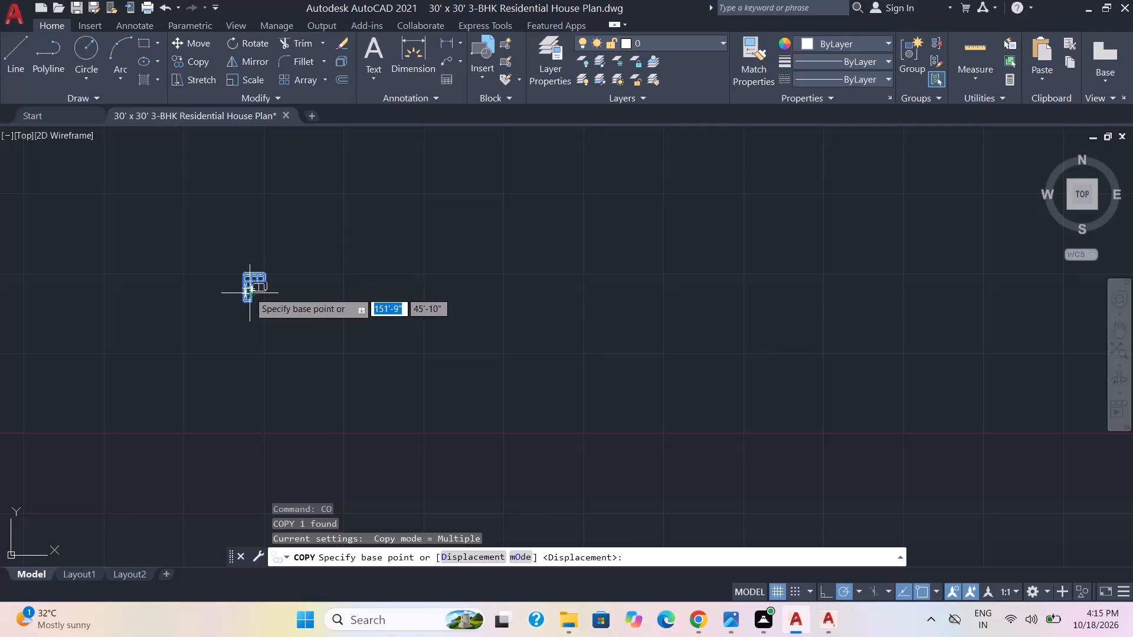
{"action": "left_click", "coordinate": [249, 292]}
{"action": "scroll", "coordinate": [65, 268], "scroll_direction": "down", "scroll_amount": 3}
{"action": "middle_click_drag", "start_coordinate": [57, 278], "coordinate": [257, 383]}
{"action": "scroll", "coordinate": [230, 380], "scroll_direction": "up", "scroll_amount": 3}
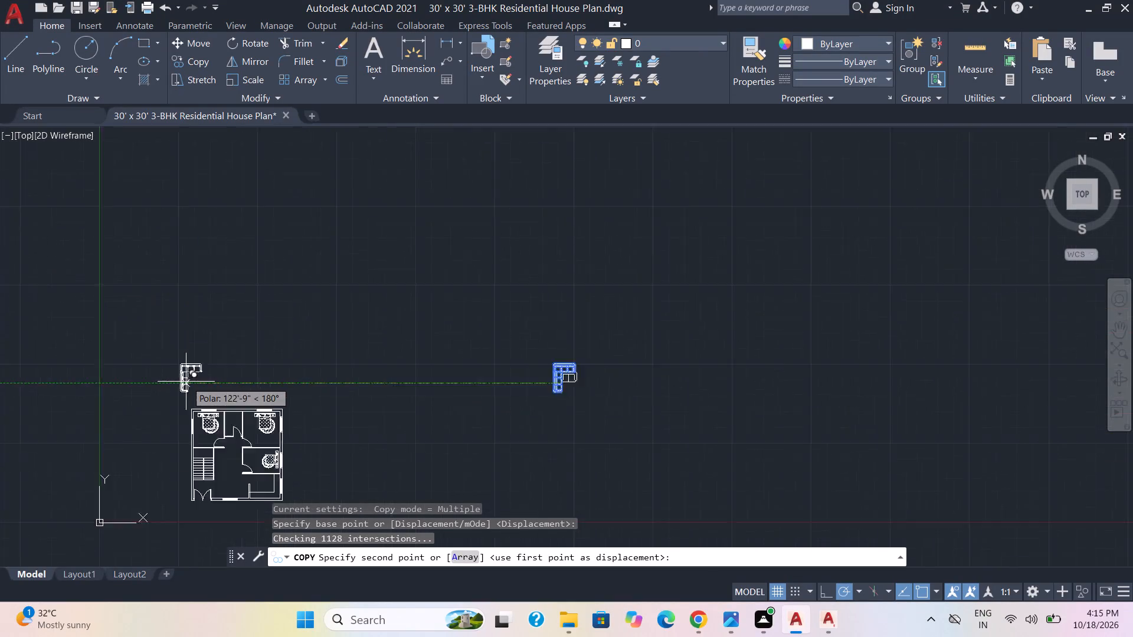
{"action": "scroll", "coordinate": [185, 382], "scroll_direction": "up", "scroll_amount": 2}
{"action": "middle_click_drag", "start_coordinate": [180, 389], "coordinate": [363, 41]}
{"action": "scroll", "coordinate": [528, 455], "scroll_direction": "up", "scroll_amount": 2}
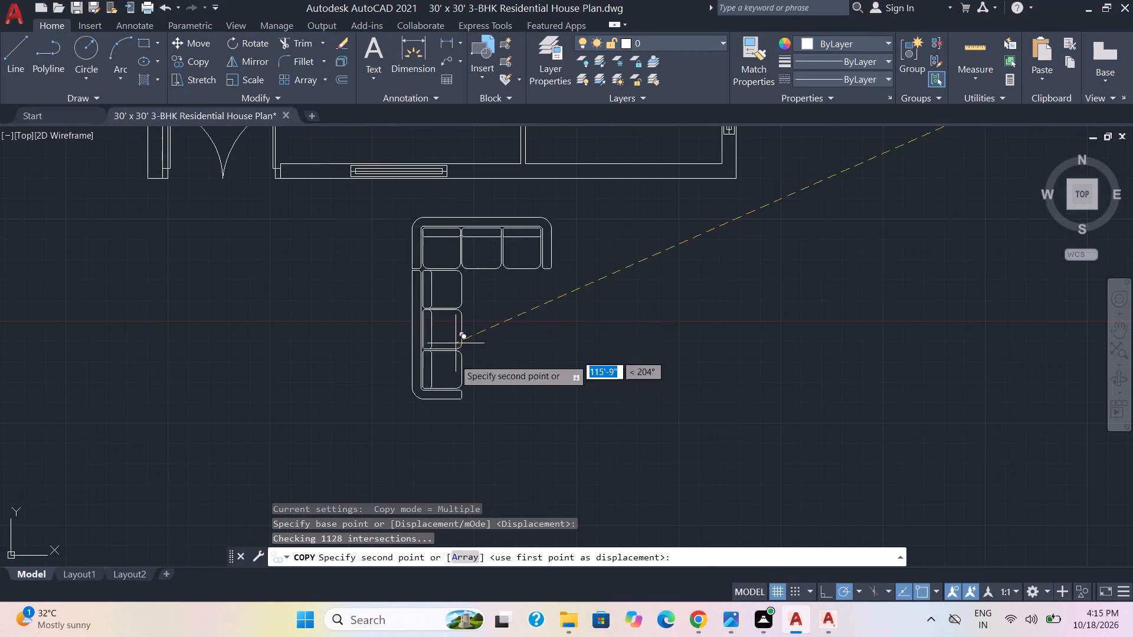
{"action": "middle_click_drag", "start_coordinate": [453, 382], "coordinate": [446, 613]}
{"action": "scroll", "coordinate": [381, 272], "scroll_direction": "down", "scroll_amount": 2}
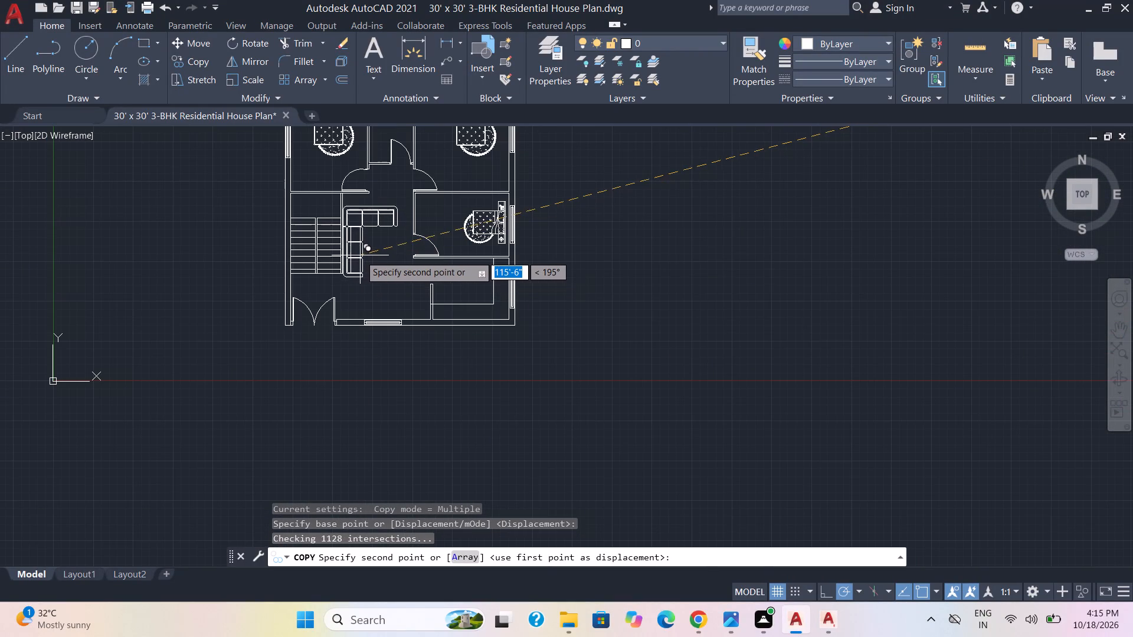
{"action": "middle_click_drag", "start_coordinate": [362, 248], "coordinate": [359, 293]}
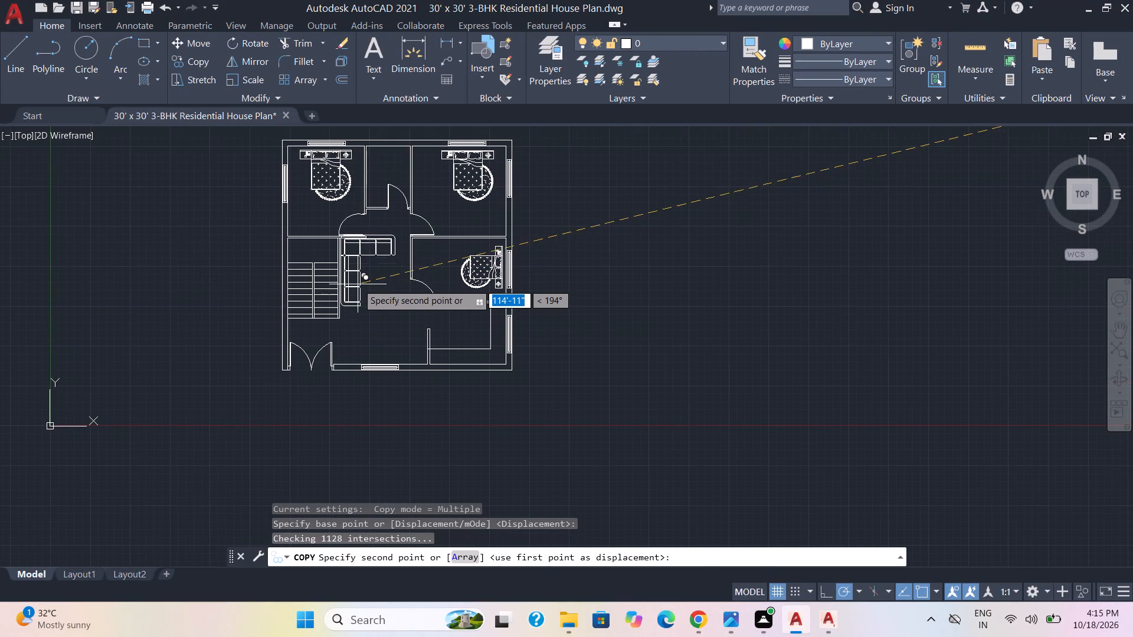
{"action": "scroll", "coordinate": [358, 284], "scroll_direction": "up", "scroll_amount": 2}
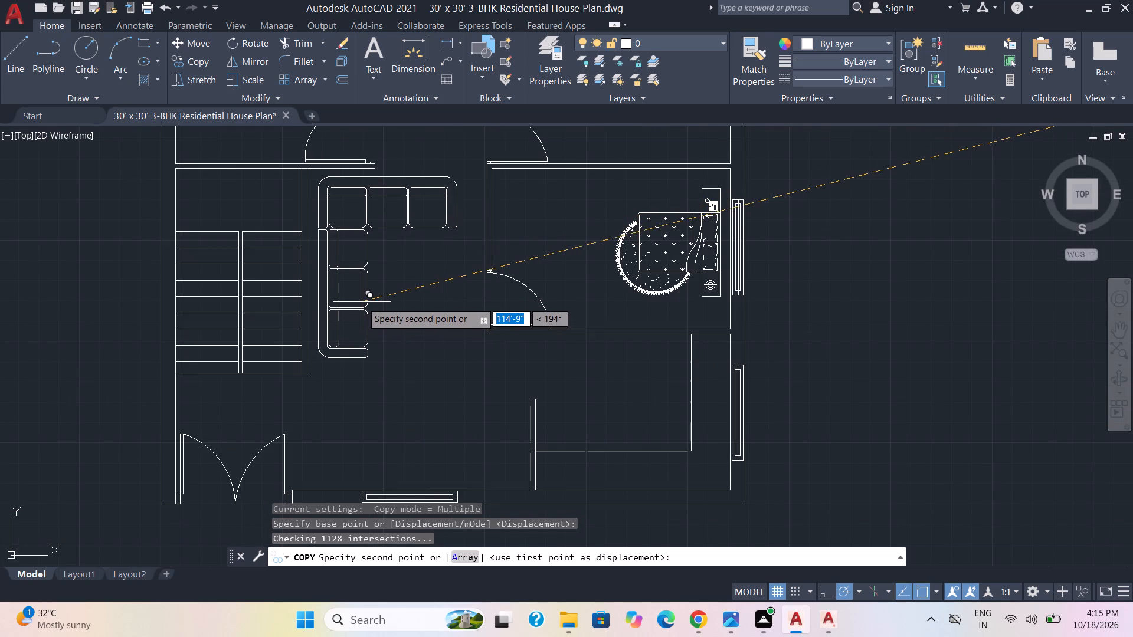
{"action": "scroll", "coordinate": [362, 302], "scroll_direction": "up", "scroll_amount": 1}
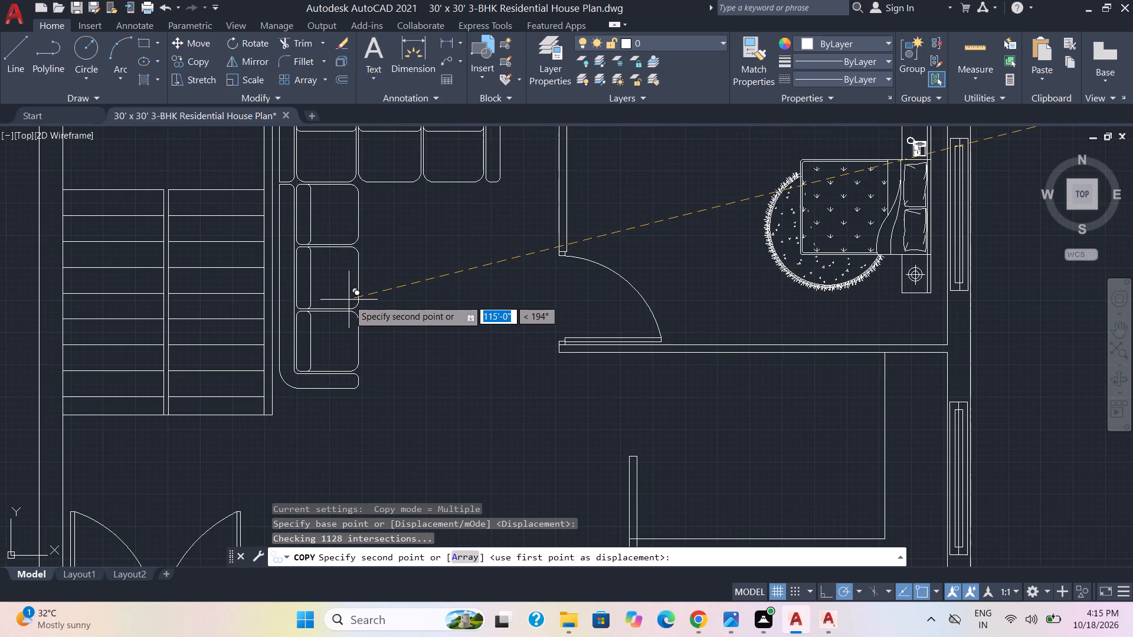
{"action": "left_click", "coordinate": [349, 300]}
{"action": "scroll", "coordinate": [355, 303], "scroll_direction": "down", "scroll_amount": 4}
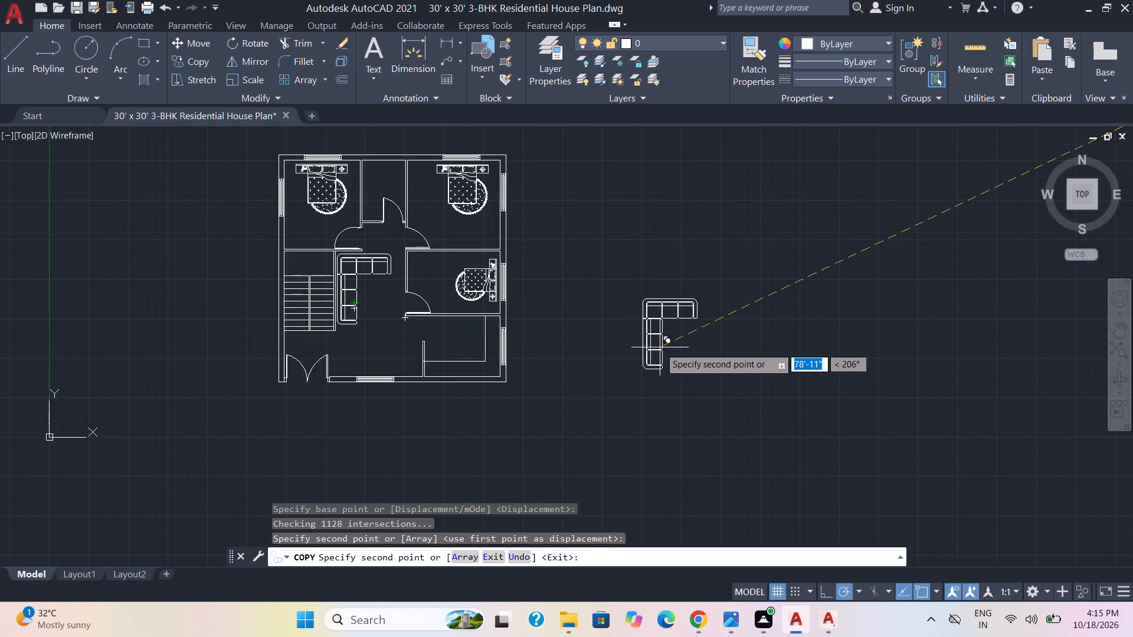
{"action": "key", "text": "Escape"}
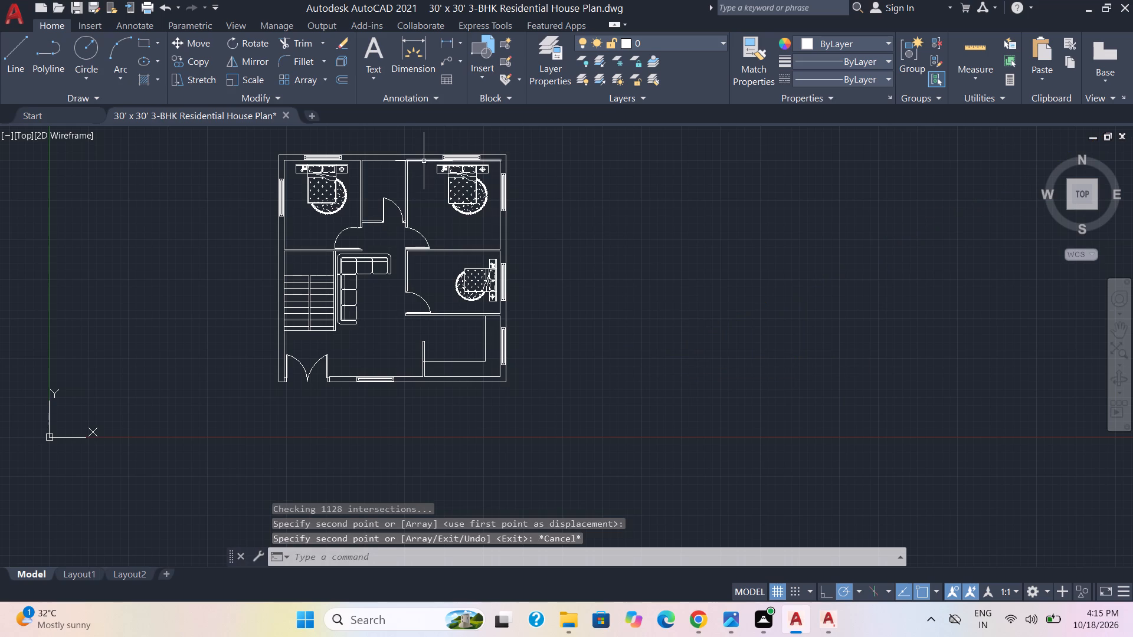
Scale the copied L-shaped sofa down from the south end of its long side, picking a moderately smaller size freehand.
{"action": "left_click", "coordinate": [241, 73]}
{"action": "left_click", "coordinate": [244, 75]}
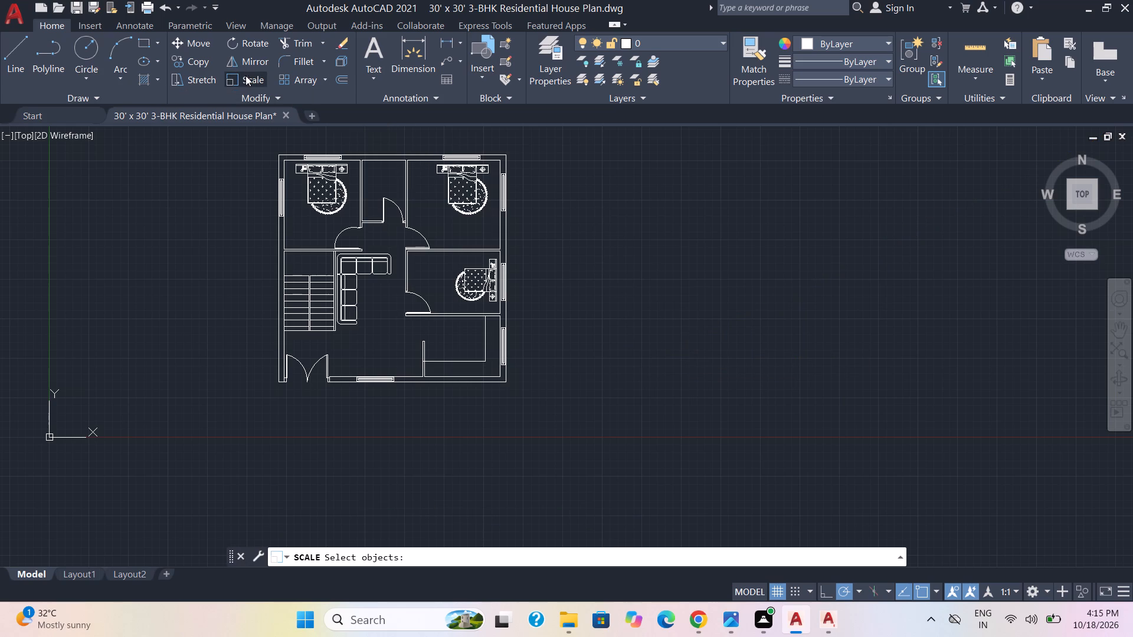
{"action": "left_click", "coordinate": [351, 285]}
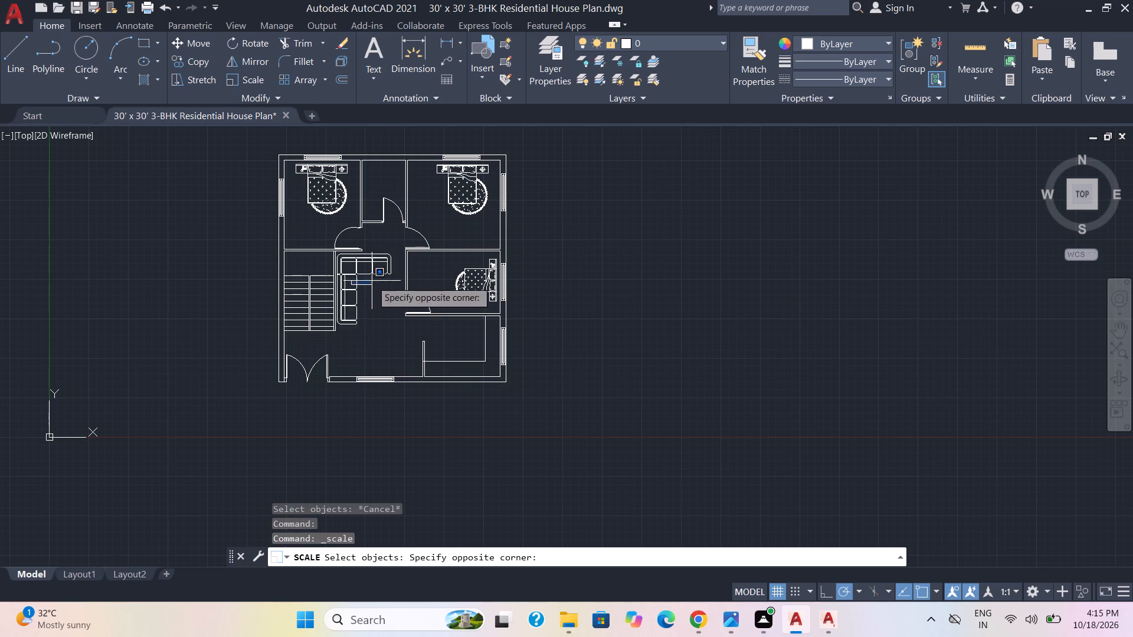
{"action": "left_click", "coordinate": [365, 332]}
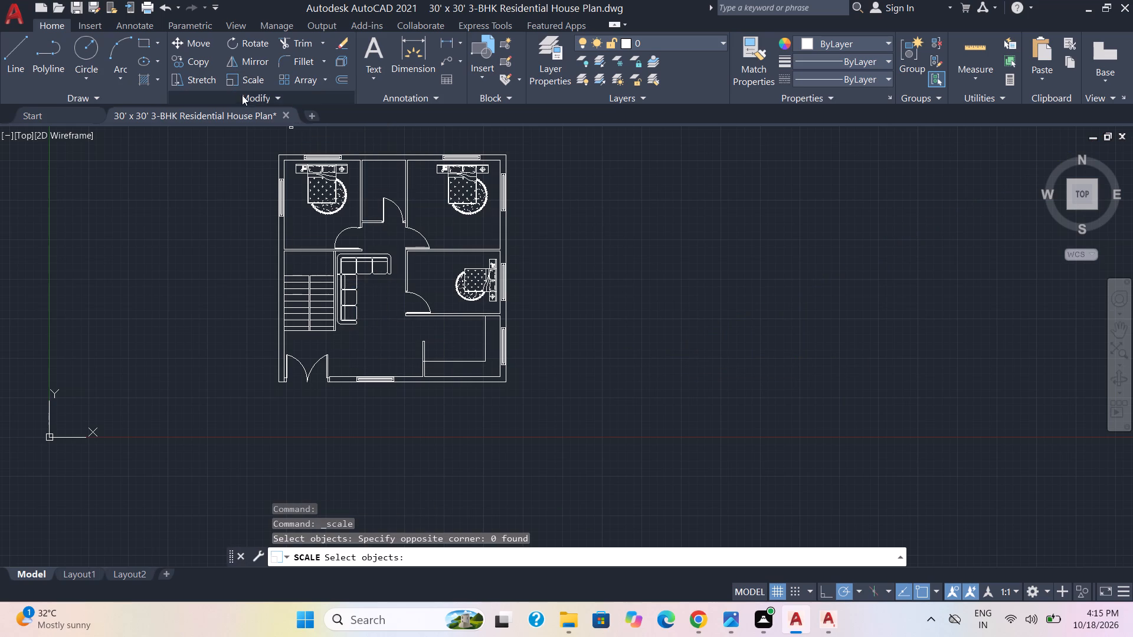
{"action": "left_click", "coordinate": [243, 83]}
{"action": "left_click", "coordinate": [347, 321]}
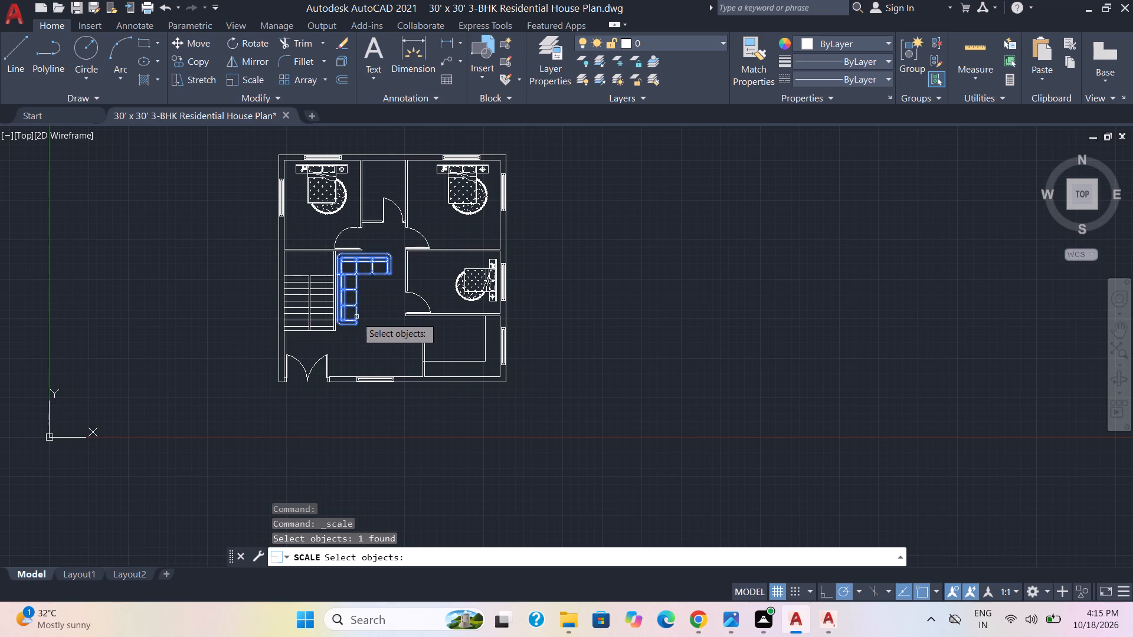
{"action": "left_click", "coordinate": [356, 324]}
{"action": "key", "text": "Return"}
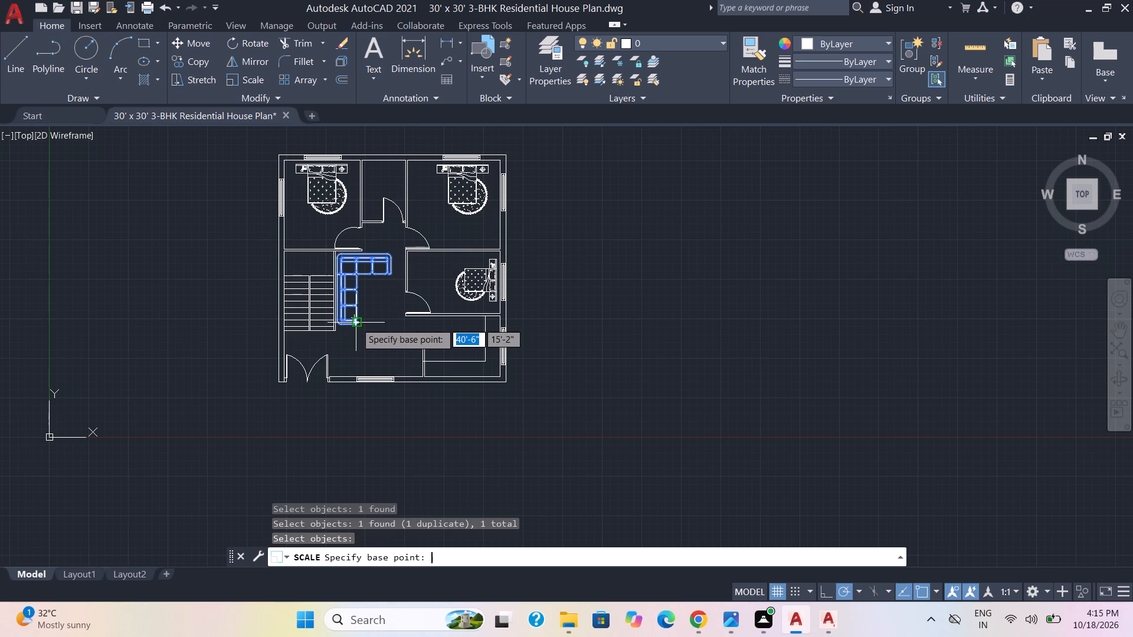
{"action": "left_click_drag", "start_coordinate": [356, 323], "coordinate": [349, 308]}
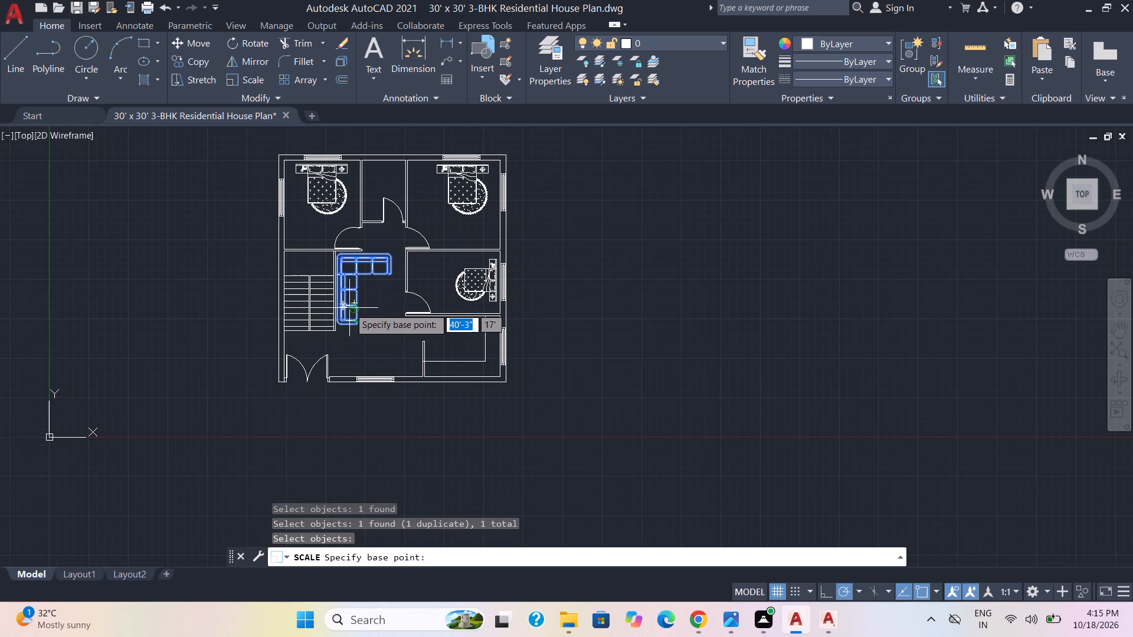
{"action": "left_click_drag", "start_coordinate": [349, 308], "coordinate": [349, 309]}
{"action": "left_click", "coordinate": [357, 327]}
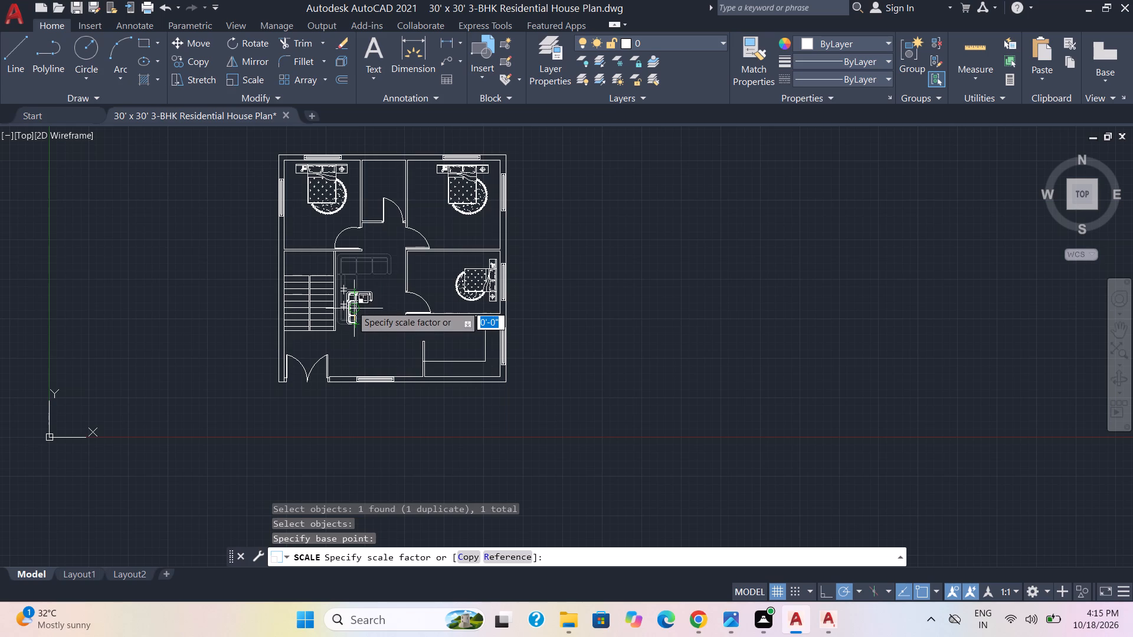
{"action": "left_click", "coordinate": [352, 303]}
Move the scaled L-shaped sofa about 3'-9" north-northwest, into the living area's northwest corner beside the staircase wall.
{"action": "left_click", "coordinate": [379, 331]}
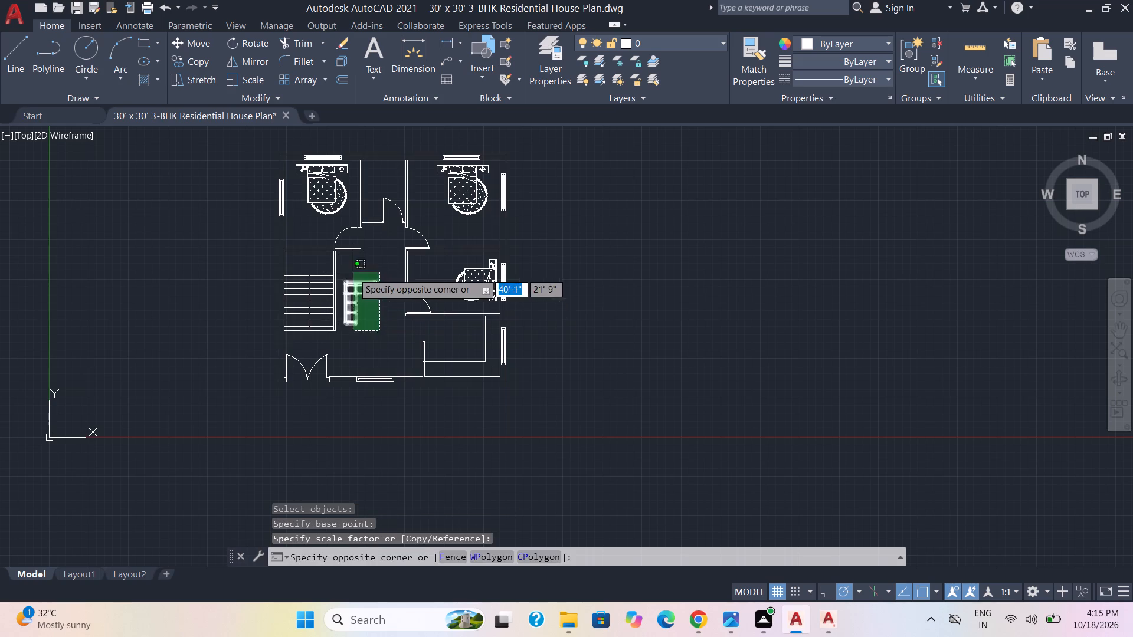
{"action": "left_click", "coordinate": [353, 272]}
{"action": "key", "text": "m"}
{"action": "key", "text": "Return"}
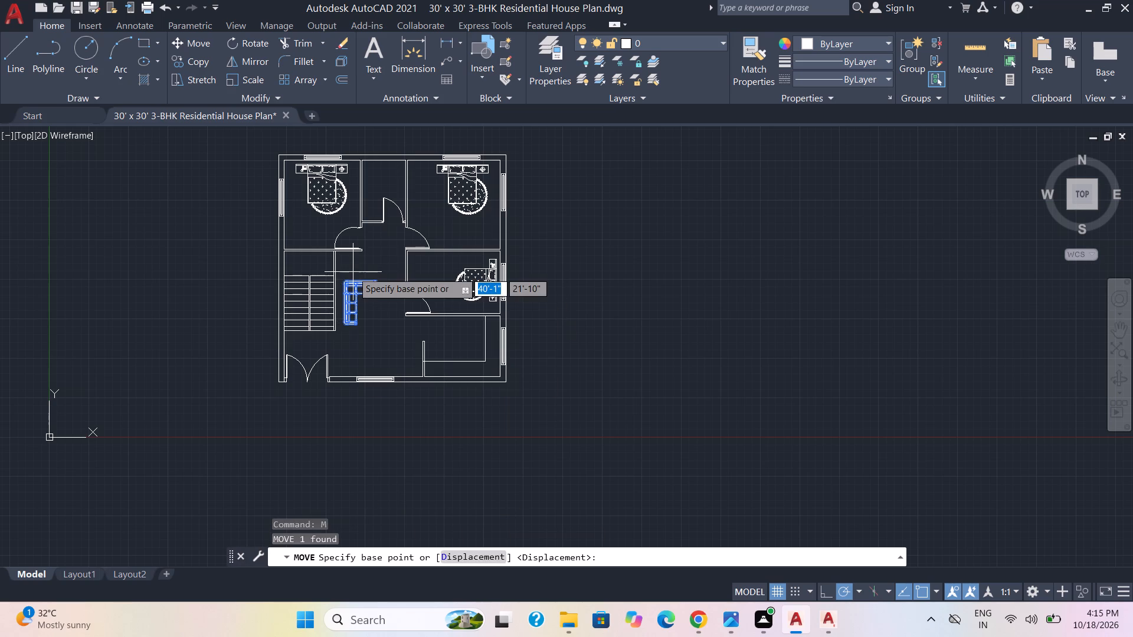
{"action": "left_click", "coordinate": [374, 277]}
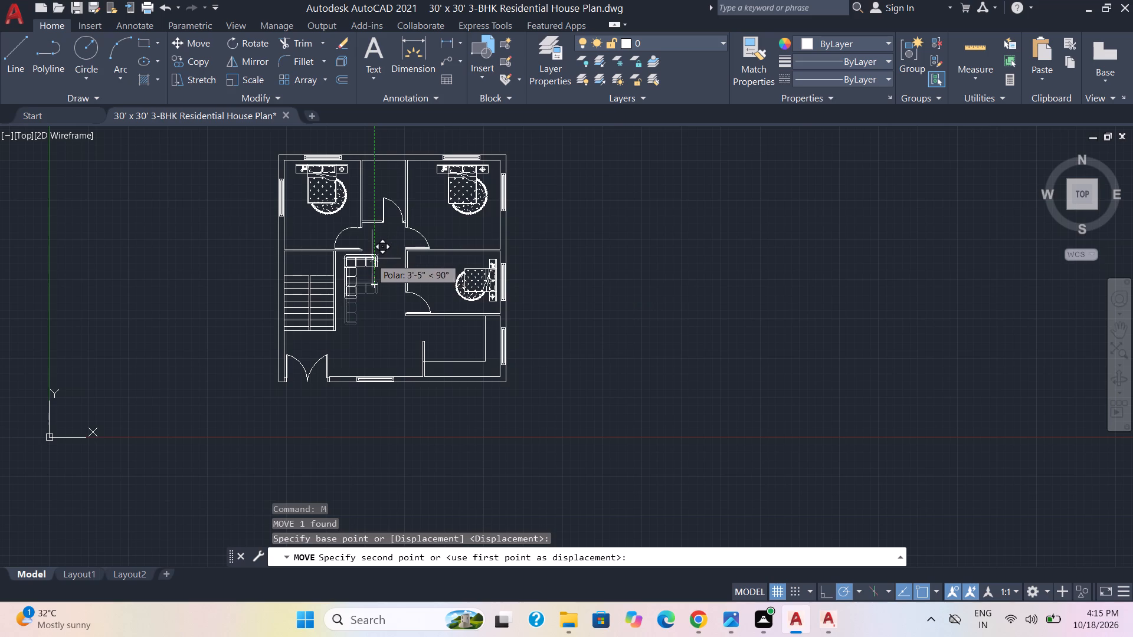
{"action": "scroll", "coordinate": [368, 260], "scroll_direction": "up", "scroll_amount": 2}
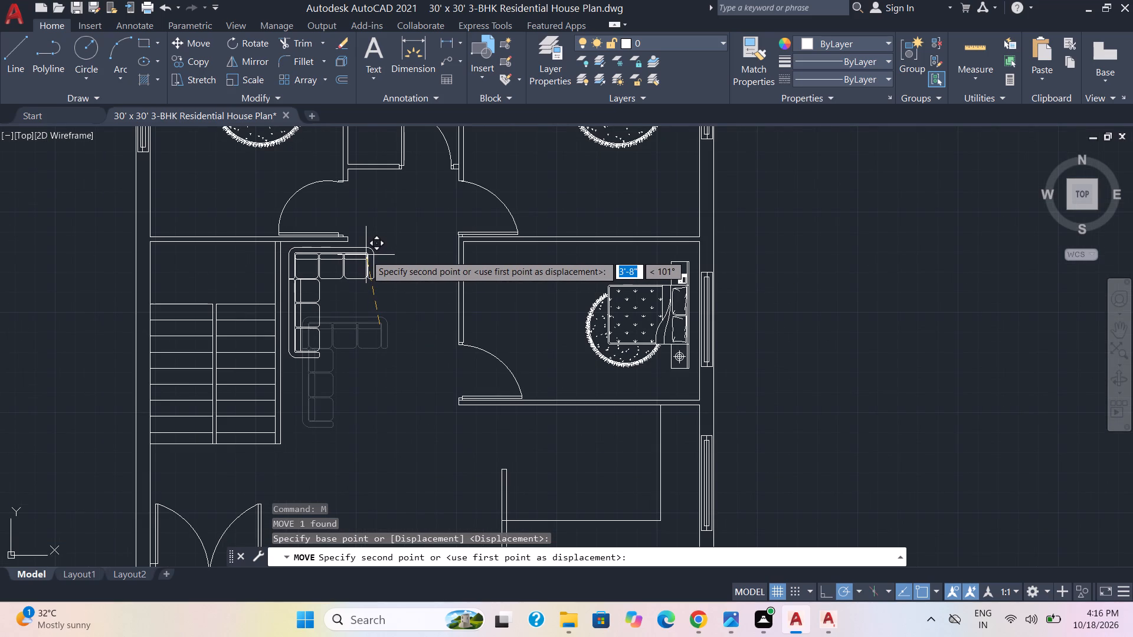
{"action": "scroll", "coordinate": [366, 252], "scroll_direction": "up", "scroll_amount": 1}
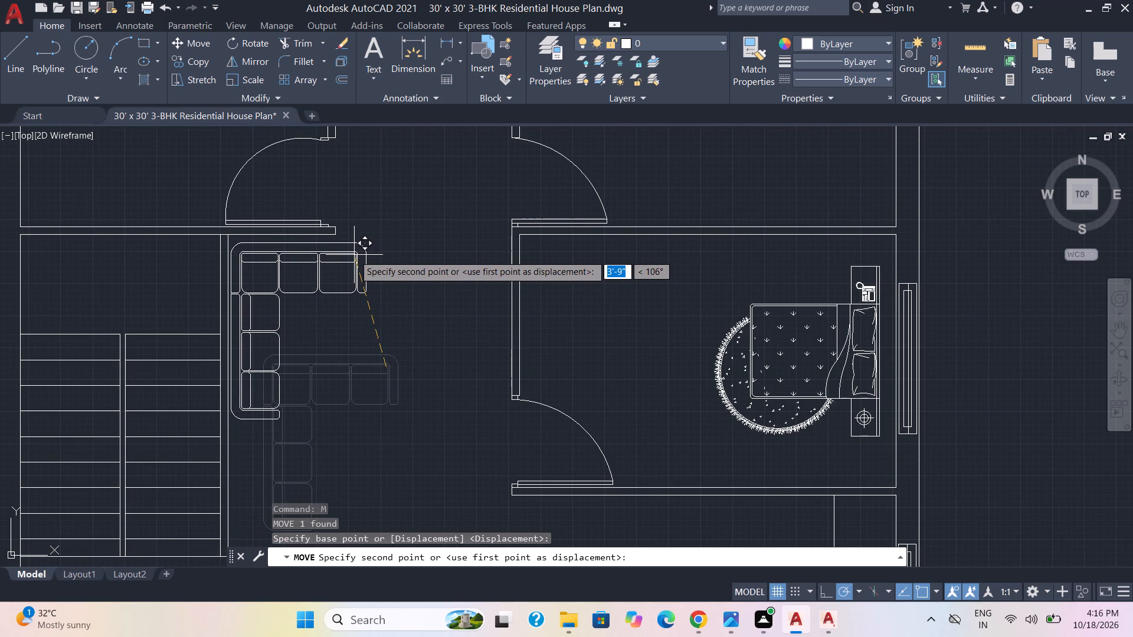
{"action": "left_click", "coordinate": [355, 255]}
Scale the living-area L-shaped sofa down slightly from the east end of its short side, picking the size freehand.
{"action": "scroll", "coordinate": [378, 275], "scroll_direction": "down", "scroll_amount": 2}
{"action": "middle_click_drag", "start_coordinate": [367, 320], "coordinate": [371, 310]}
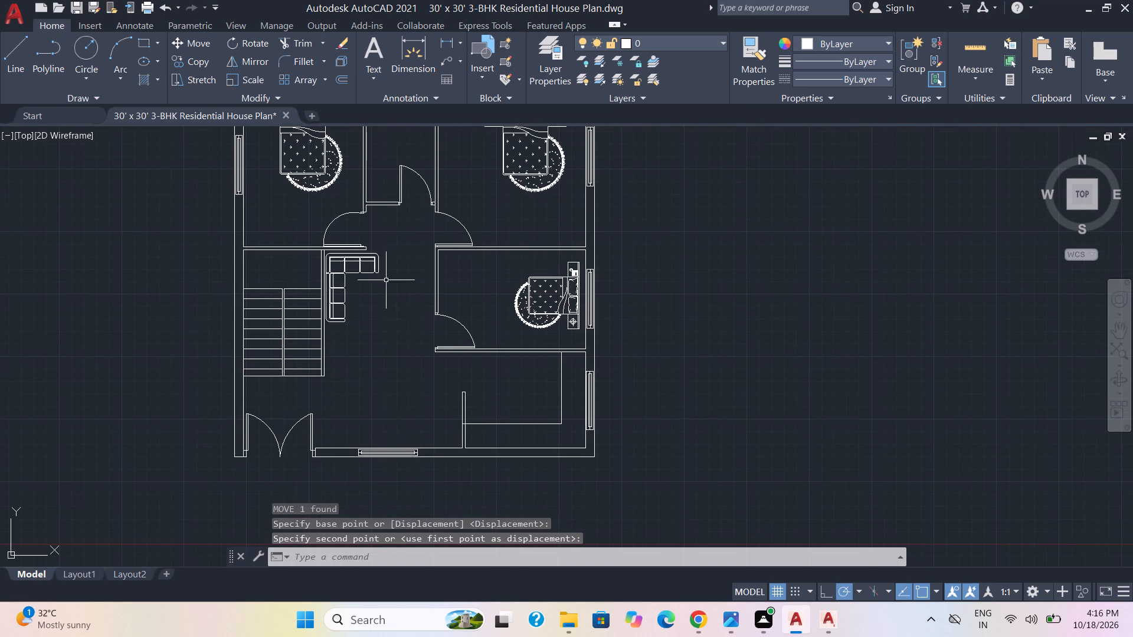
{"action": "left_click", "coordinate": [394, 263]}
{"action": "left_click", "coordinate": [354, 271]}
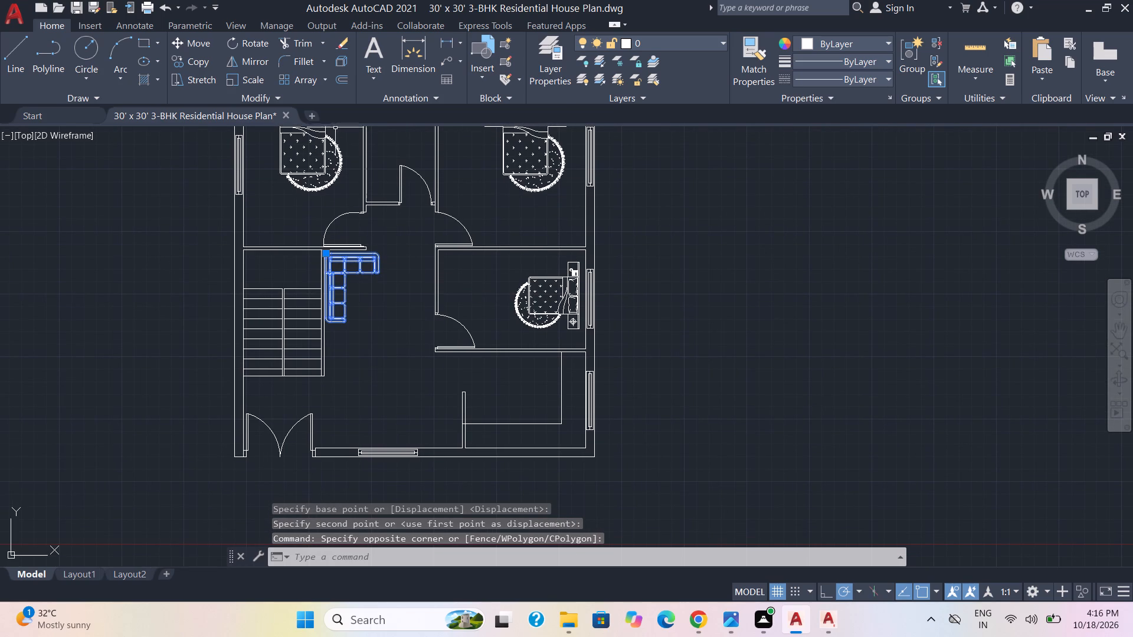
{"action": "left_click", "coordinate": [264, 87]}
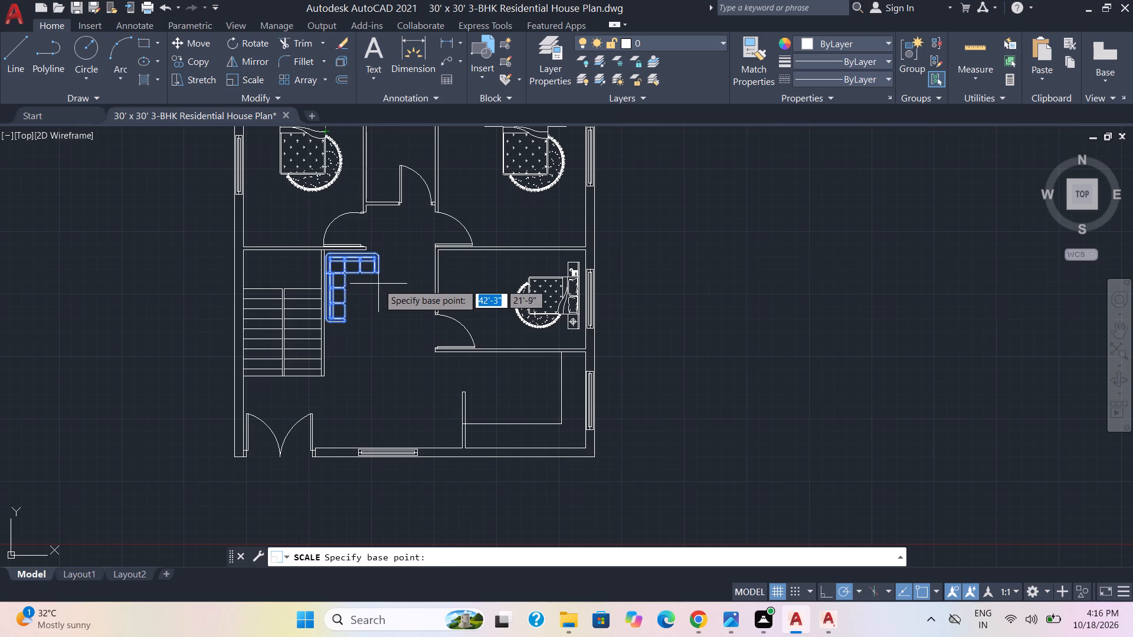
{"action": "left_click", "coordinate": [378, 277]}
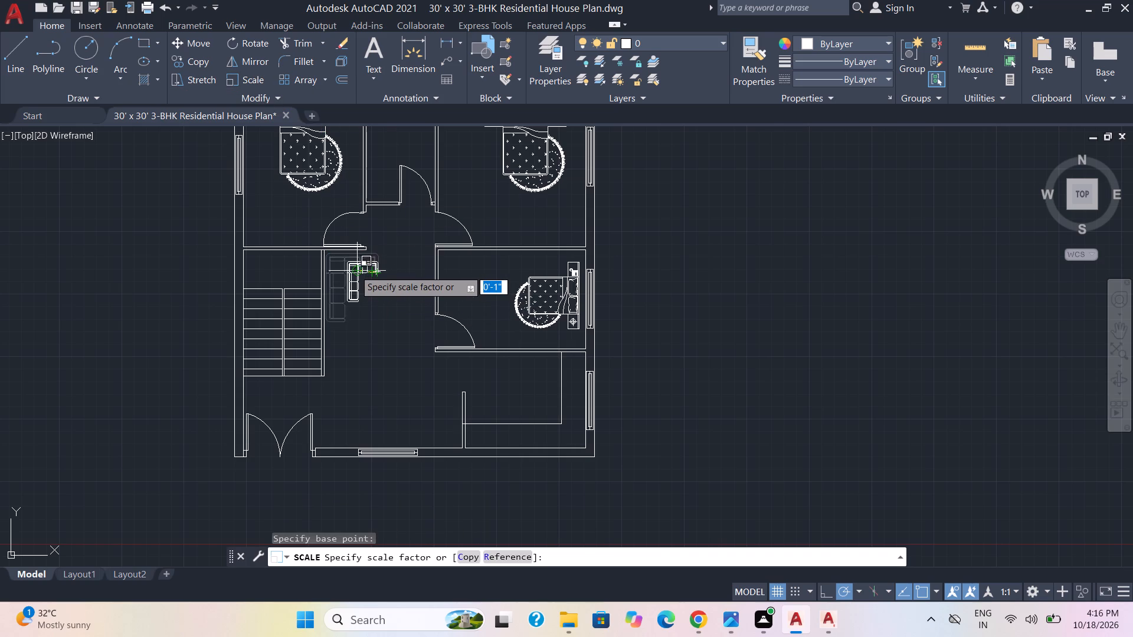
{"action": "left_click", "coordinate": [349, 269]}
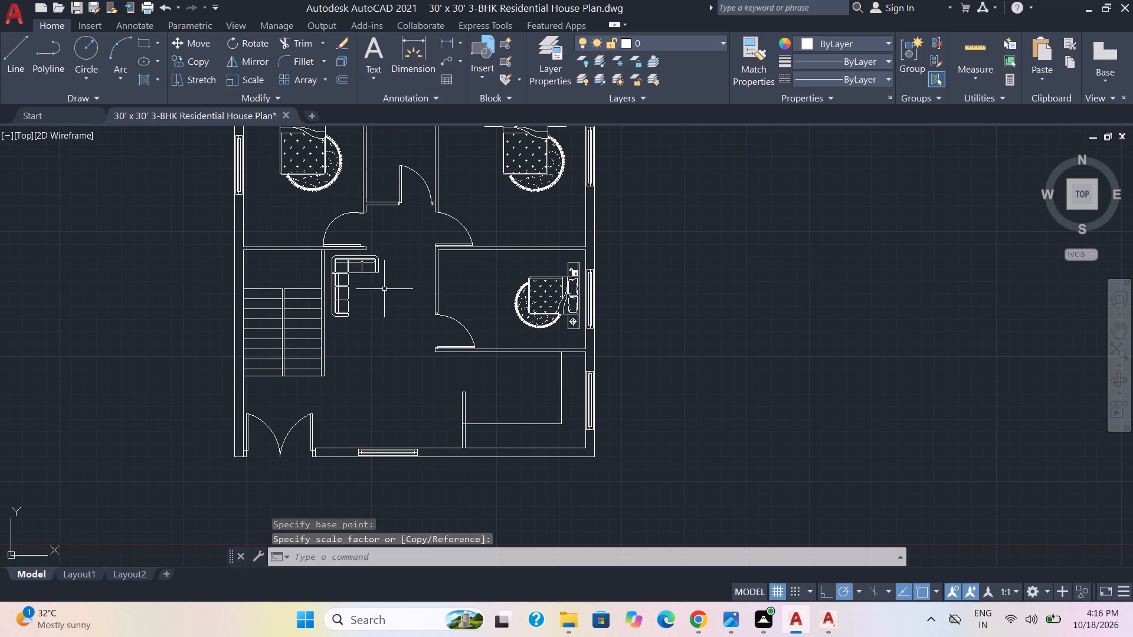
Move the reduced L-shaped sofa about 7" northwest, closer to the staircase wall and the wall north of it.
{"action": "left_click", "coordinate": [385, 291]}
{"action": "left_click", "coordinate": [366, 263]}
{"action": "key", "text": "m"}
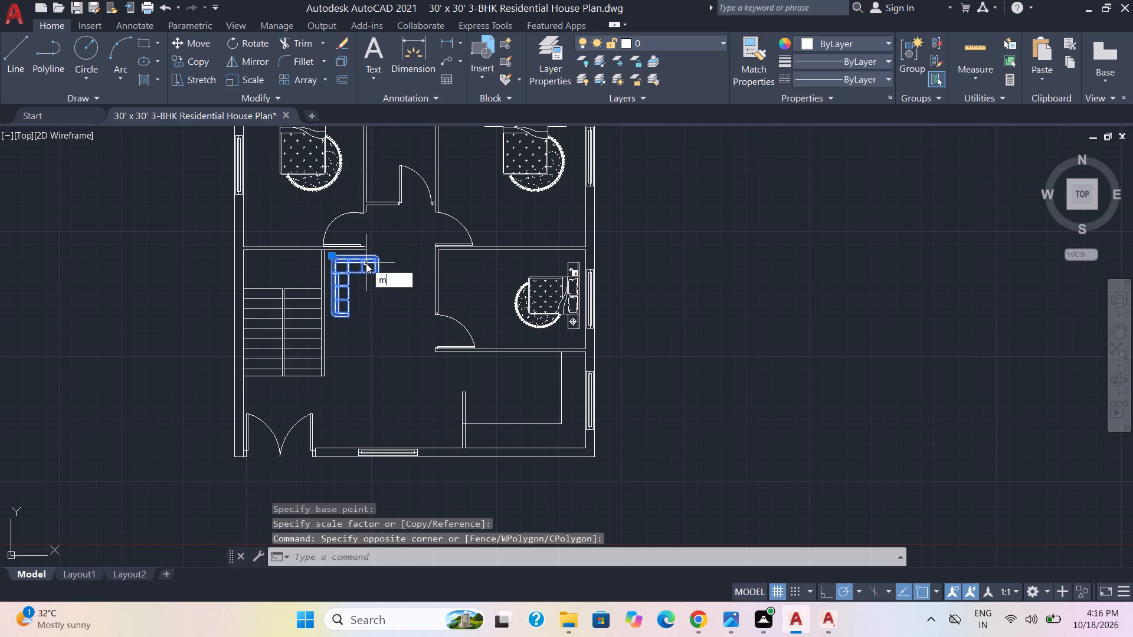
{"action": "key", "text": "Return"}
{"action": "left_click", "coordinate": [376, 271]}
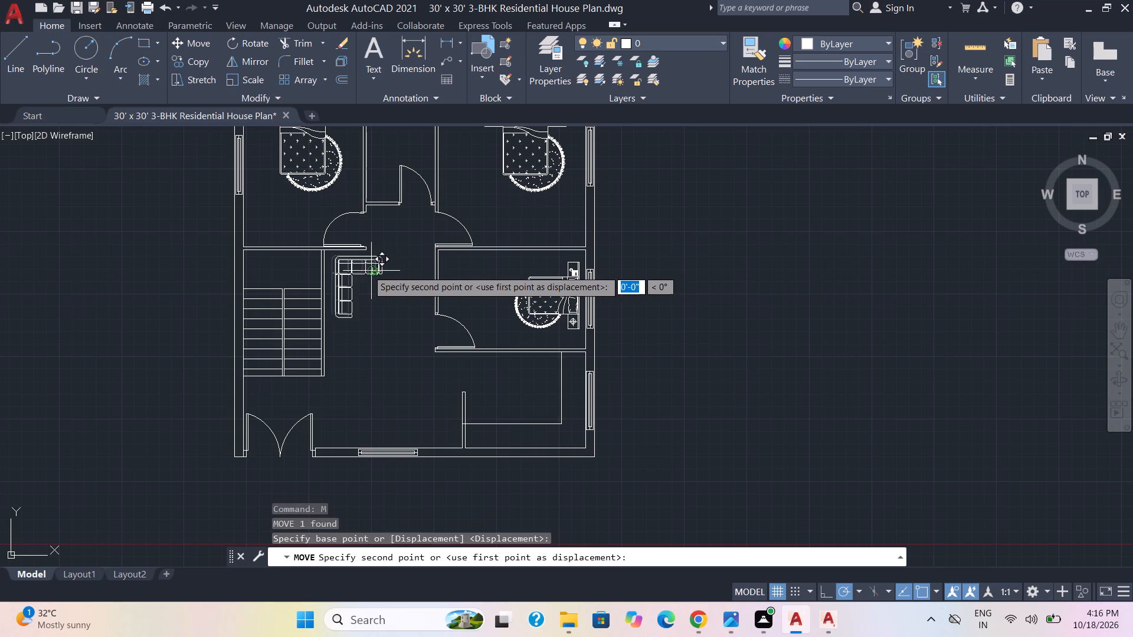
{"action": "scroll", "coordinate": [368, 268], "scroll_direction": "up", "scroll_amount": 2}
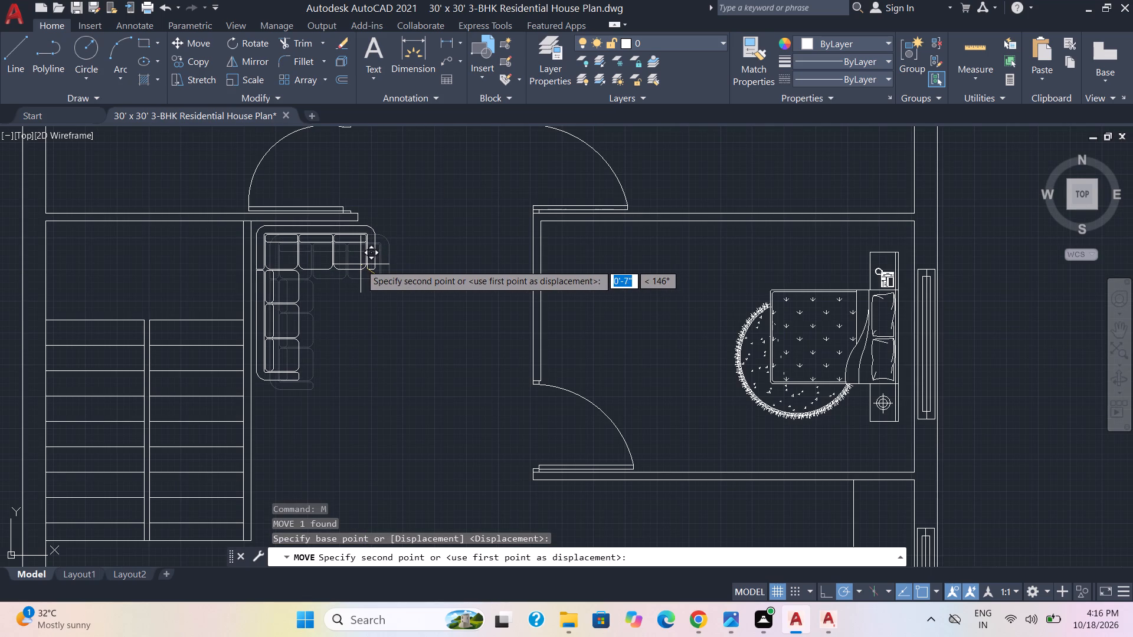
{"action": "left_click", "coordinate": [360, 264]}
Erase the original L-shaped sofa outside the house plan, keeping the two-seater sofa beside it.
{"action": "scroll", "coordinate": [423, 301], "scroll_direction": "down", "scroll_amount": 5}
{"action": "scroll", "coordinate": [654, 333], "scroll_direction": "up", "scroll_amount": 3}
{"action": "scroll", "coordinate": [682, 320], "scroll_direction": "down", "scroll_amount": 2}
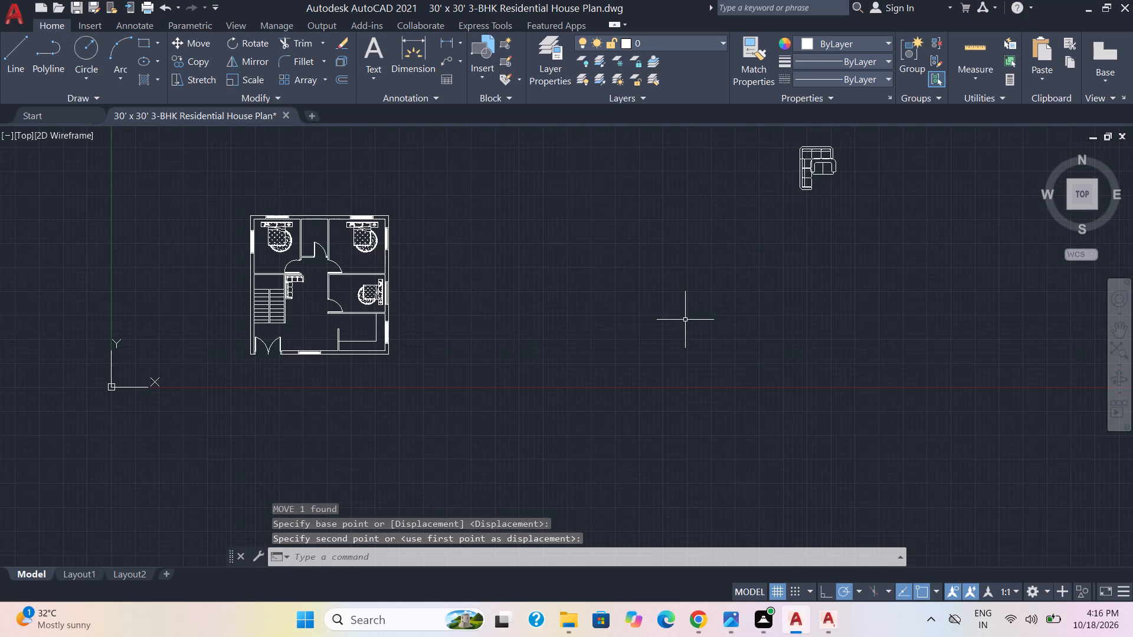
{"action": "middle_click_drag", "start_coordinate": [833, 196], "coordinate": [785, 255]}
{"action": "scroll", "coordinate": [782, 247], "scroll_direction": "up", "scroll_amount": 4}
{"action": "left_click", "coordinate": [578, 206]}
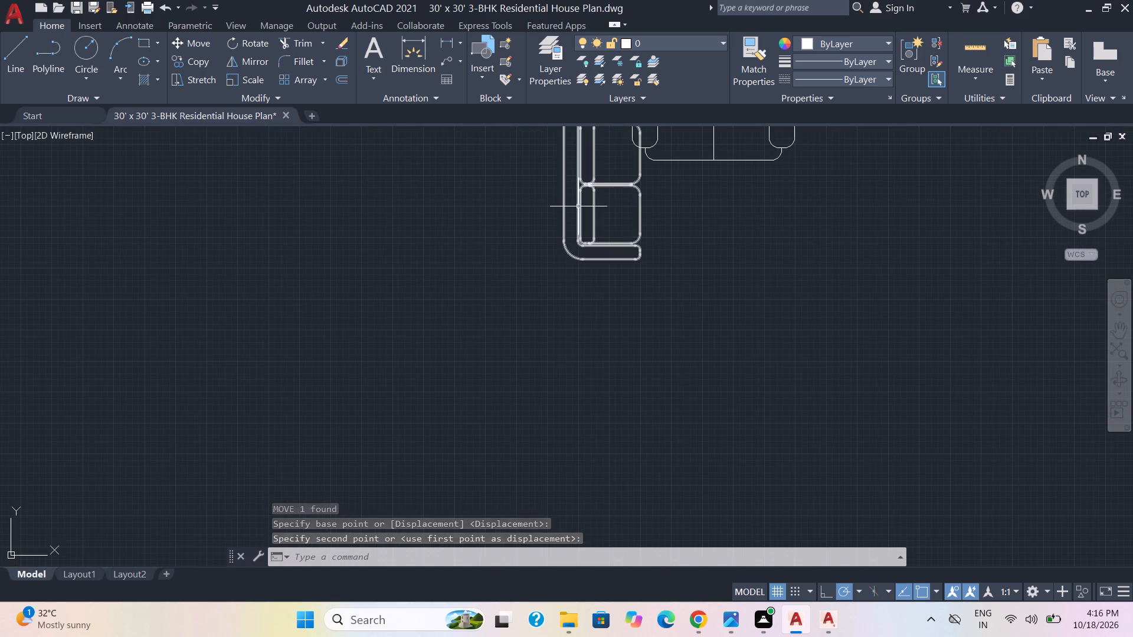
{"action": "key", "text": "Delete"}
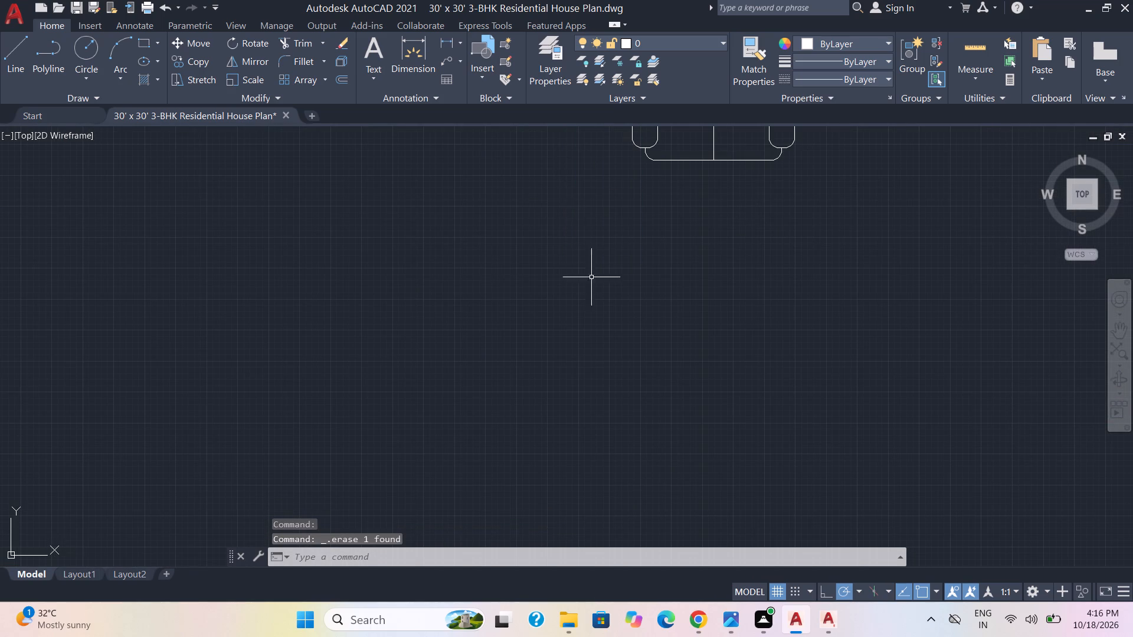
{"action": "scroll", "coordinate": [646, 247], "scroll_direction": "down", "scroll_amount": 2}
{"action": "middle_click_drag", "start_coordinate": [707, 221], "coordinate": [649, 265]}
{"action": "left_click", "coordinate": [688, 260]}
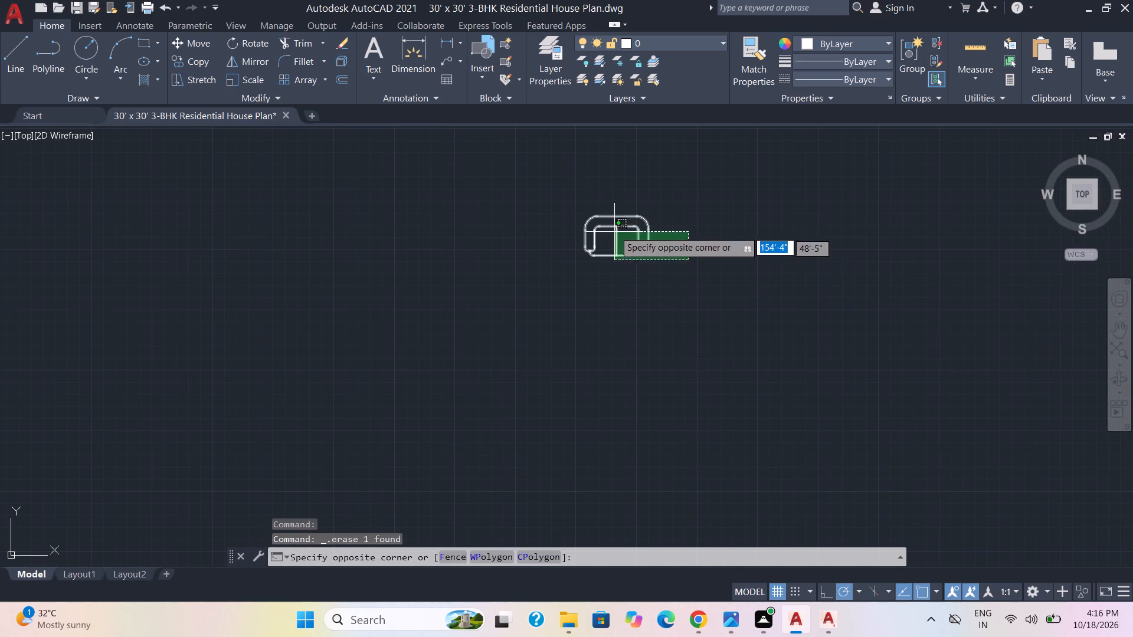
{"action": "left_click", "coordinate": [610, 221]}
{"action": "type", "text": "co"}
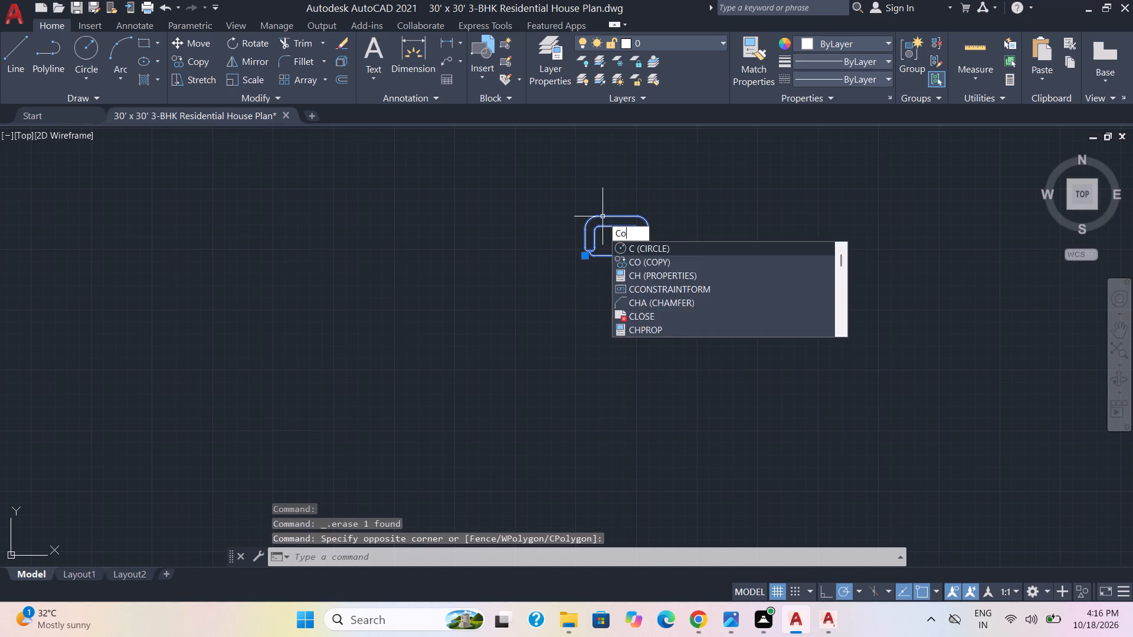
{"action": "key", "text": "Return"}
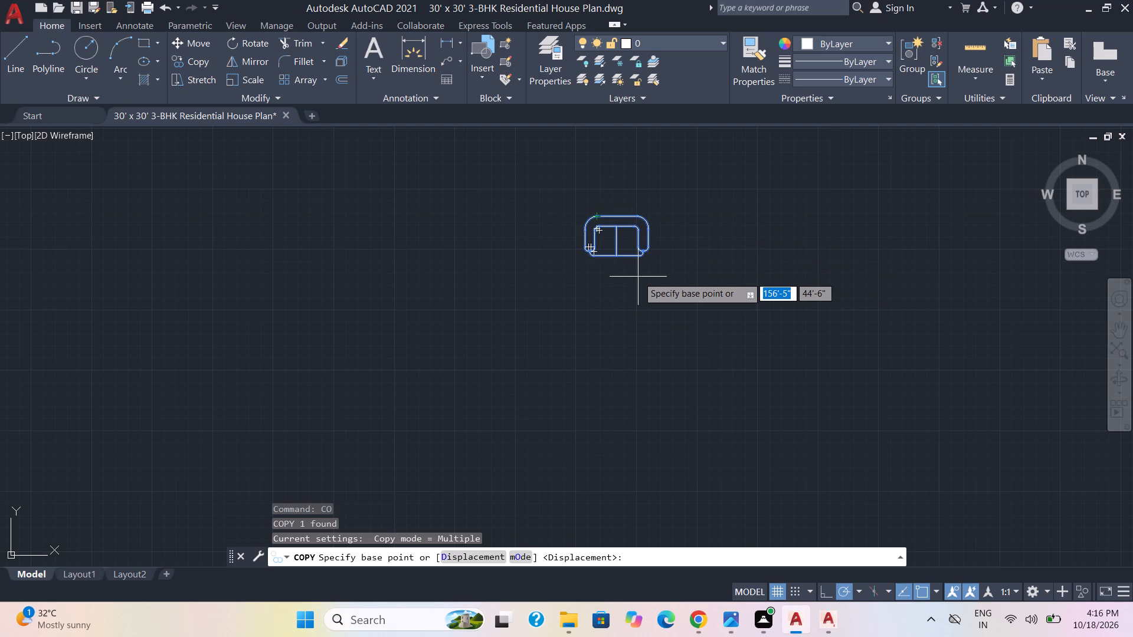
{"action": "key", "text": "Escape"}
Rotate the two-seater sofa 90° counterclockwise about its southeast front corner so its back faces west.
{"action": "key", "text": "r"}
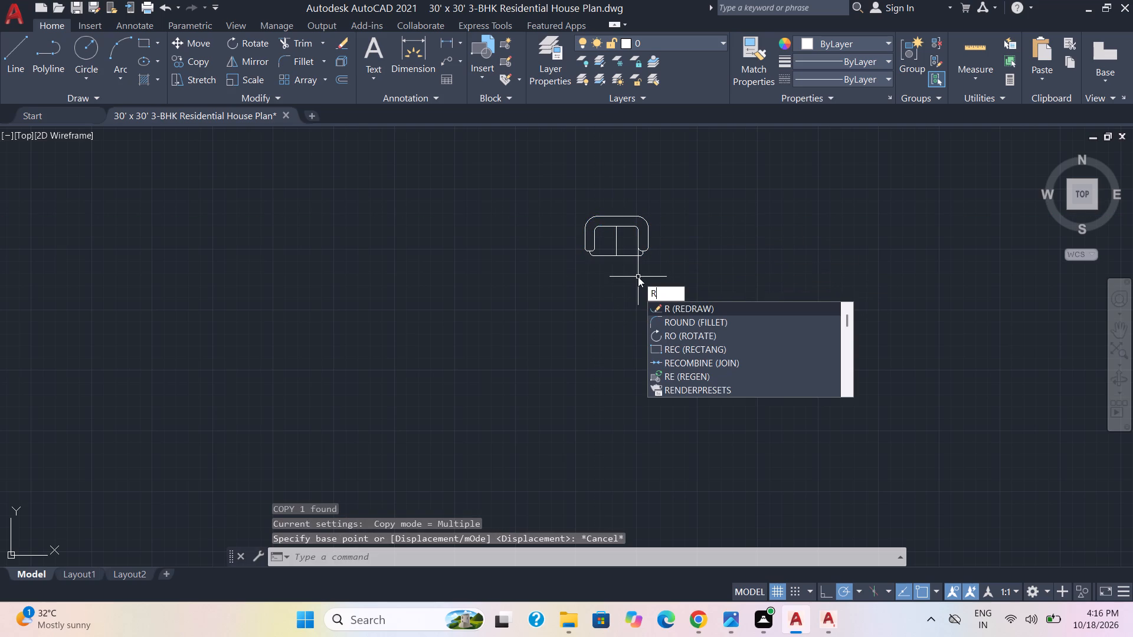
{"action": "key", "text": "o"}
{"action": "key", "text": "Return"}
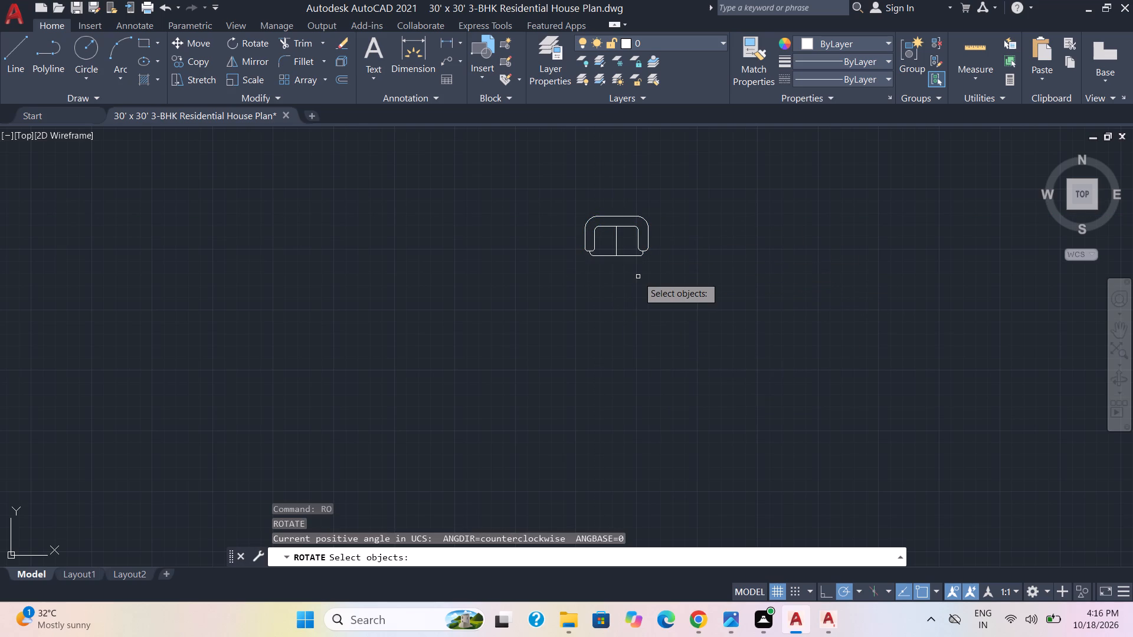
{"action": "left_click", "coordinate": [649, 249]}
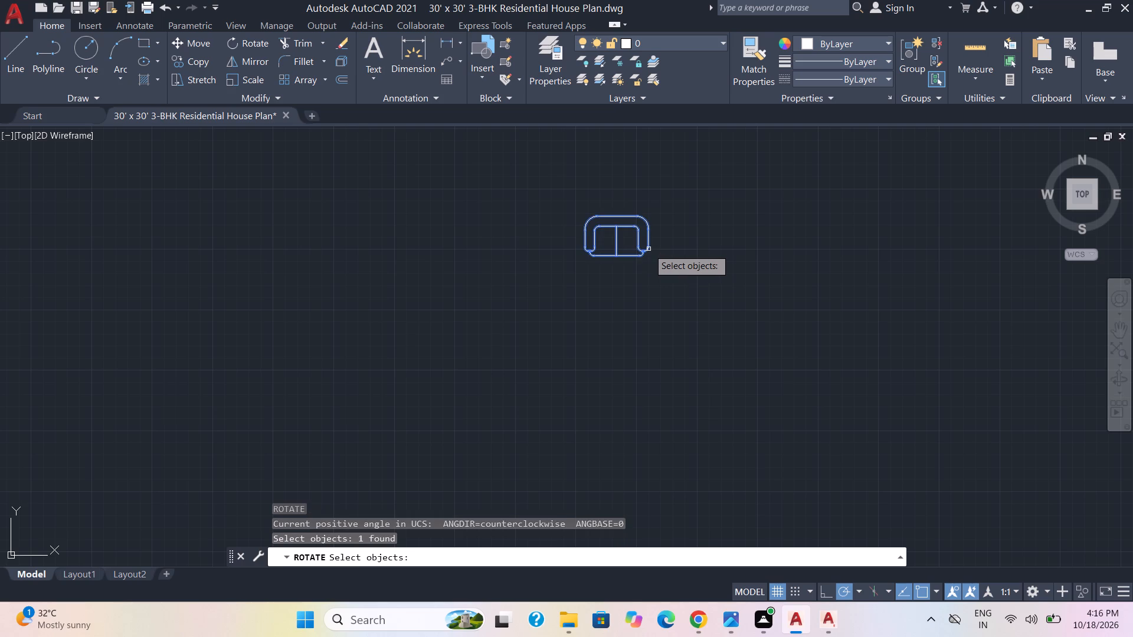
{"action": "key", "text": "Return"}
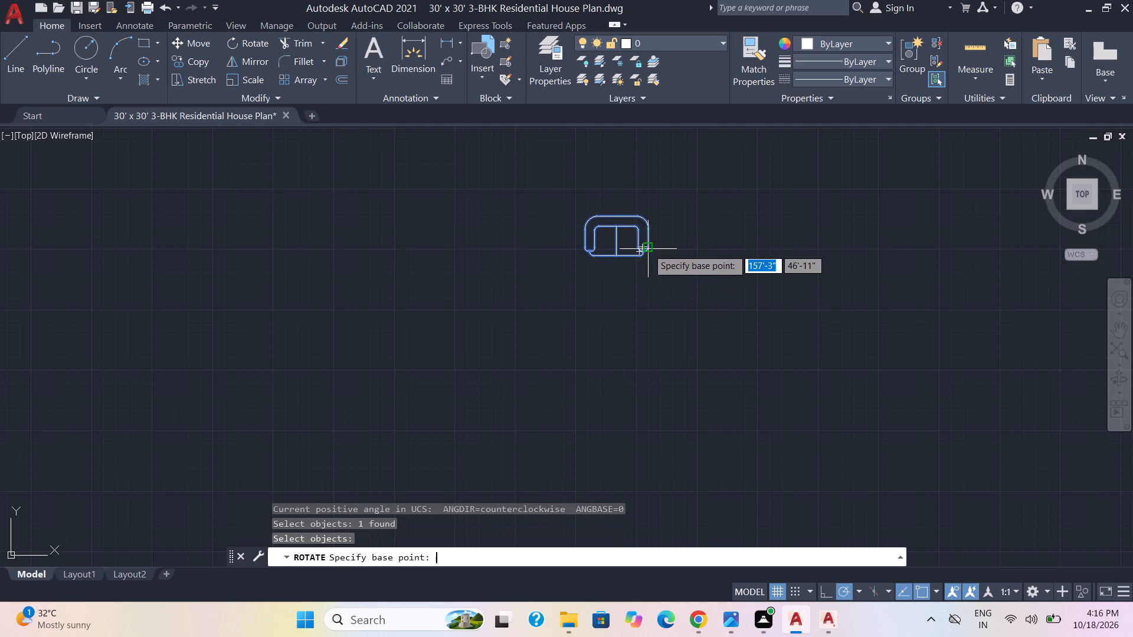
{"action": "left_click", "coordinate": [648, 249]}
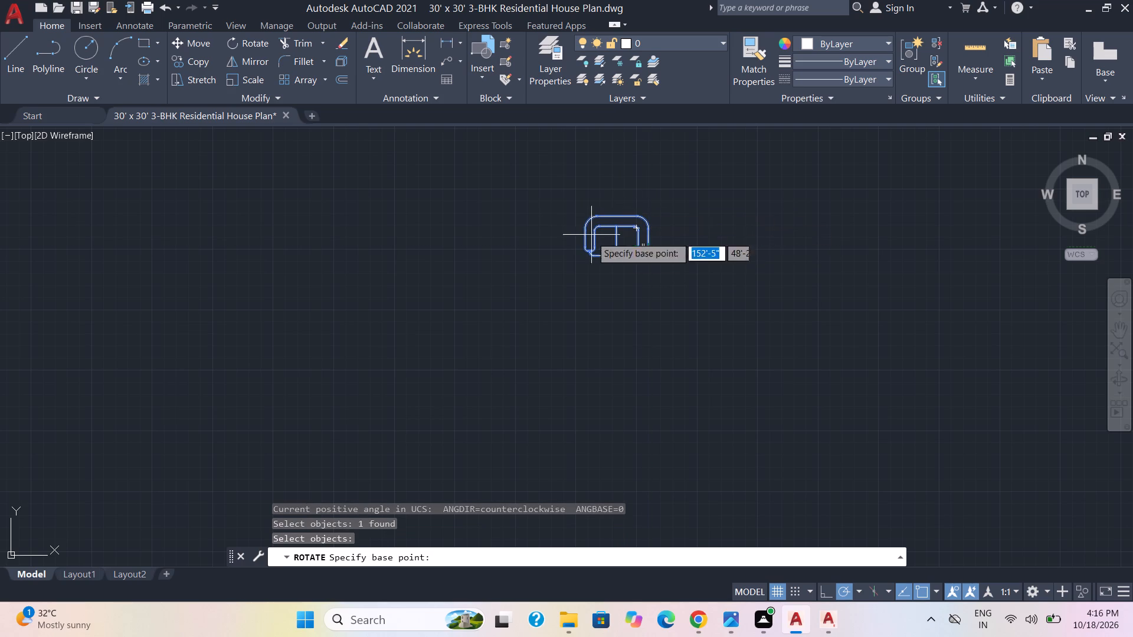
{"action": "left_click", "coordinate": [640, 254]}
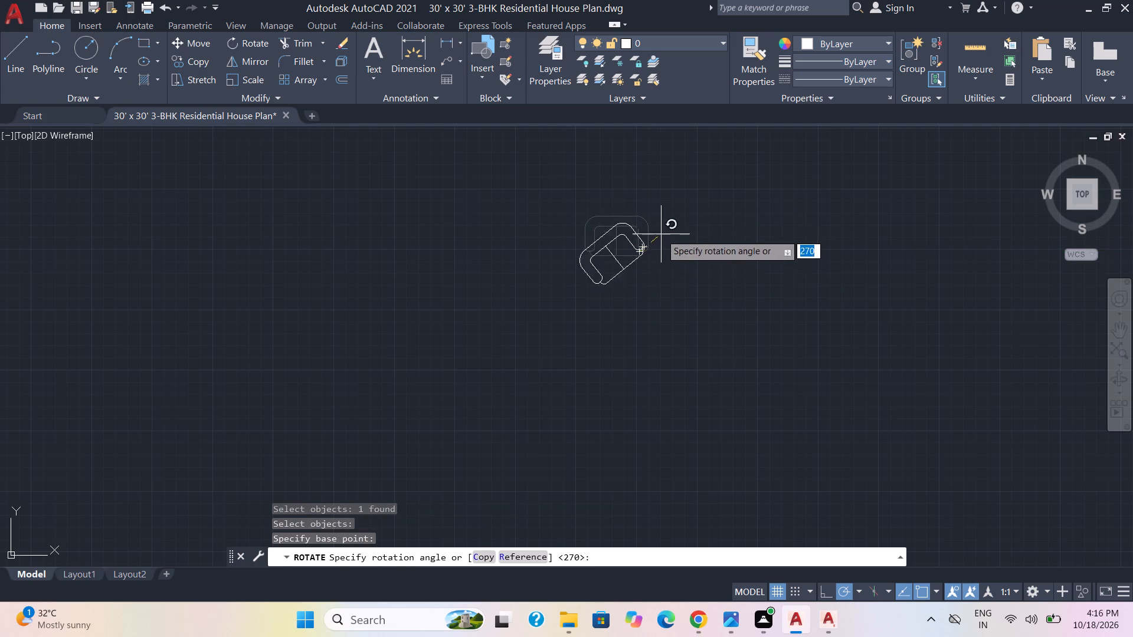
{"action": "left_click", "coordinate": [637, 184]}
Copy the rotated two-seater sofa once into the house plan's living area, south of the L-shaped sofa and north of the front window.
{"action": "left_click", "coordinate": [673, 329]}
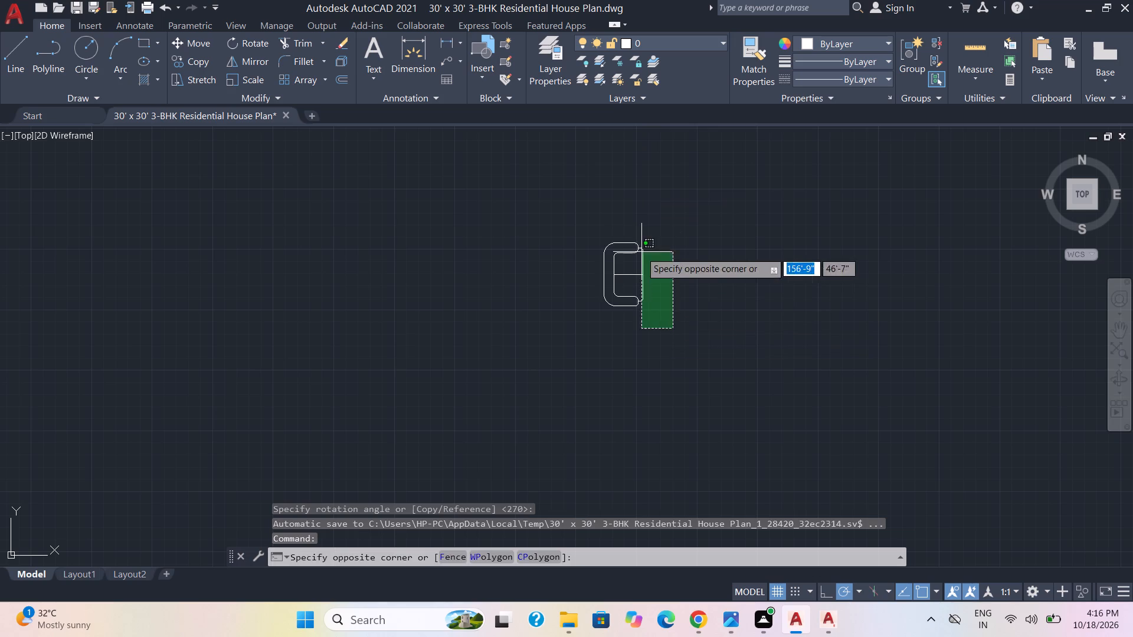
{"action": "left_click", "coordinate": [599, 232]}
{"action": "type", "text": "co"}
{"action": "key", "text": "Return"}
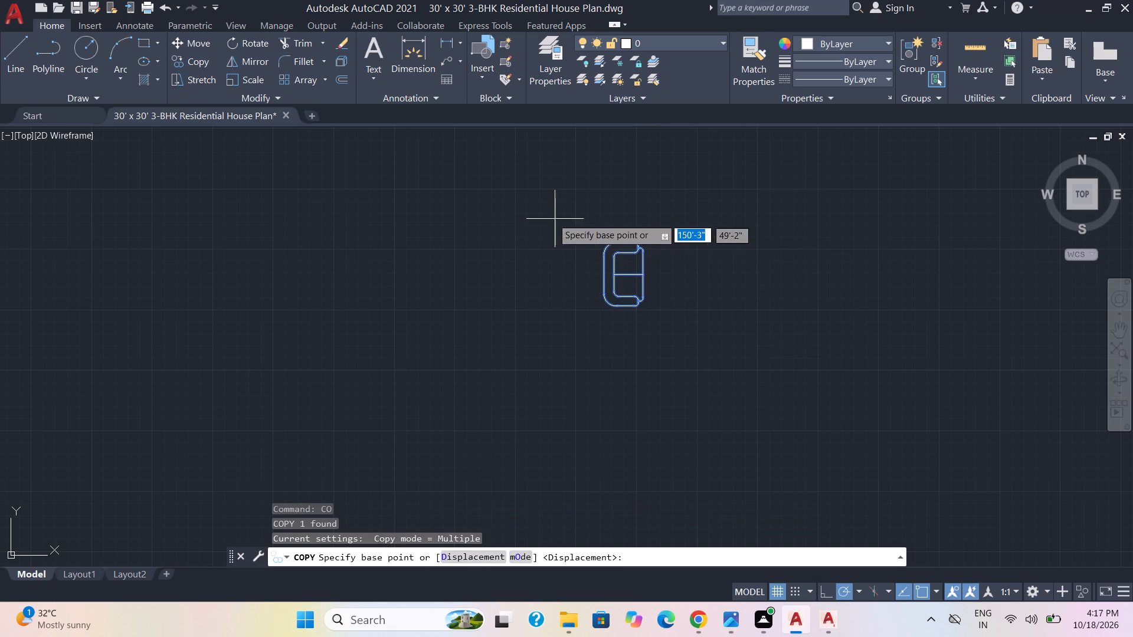
{"action": "scroll", "coordinate": [837, 307], "scroll_direction": "down", "scroll_amount": 1}
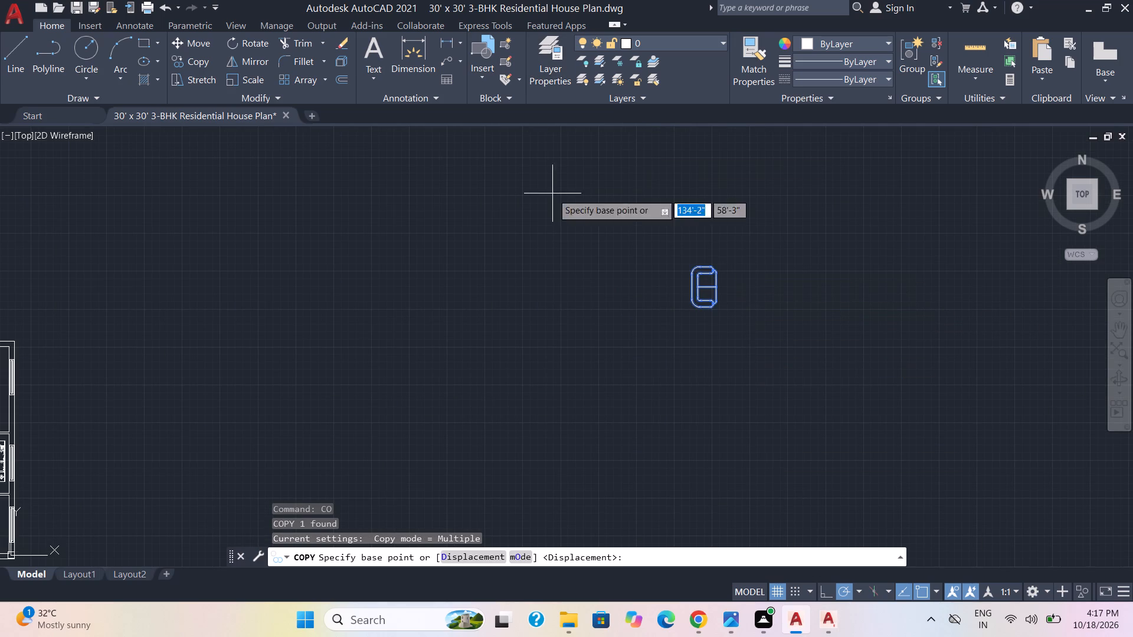
{"action": "left_click", "coordinate": [713, 298]}
{"action": "scroll", "coordinate": [281, 252], "scroll_direction": "down", "scroll_amount": 5}
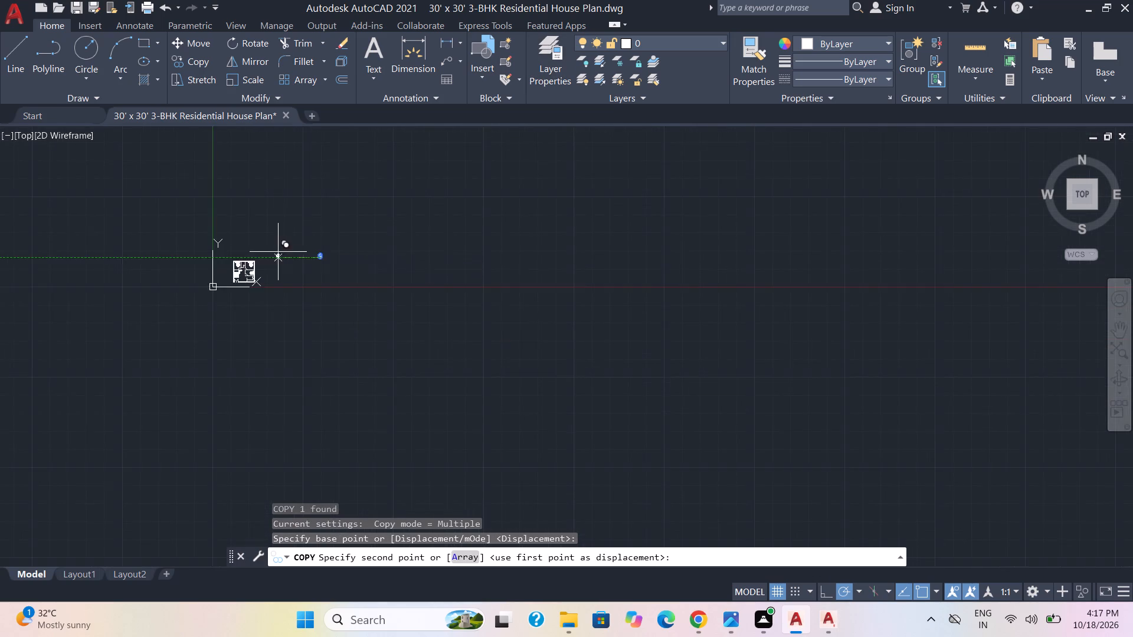
{"action": "middle_click_drag", "start_coordinate": [273, 254], "coordinate": [389, 244]}
{"action": "scroll", "coordinate": [357, 275], "scroll_direction": "up", "scroll_amount": 5}
{"action": "scroll", "coordinate": [321, 201], "scroll_direction": "up", "scroll_amount": 4}
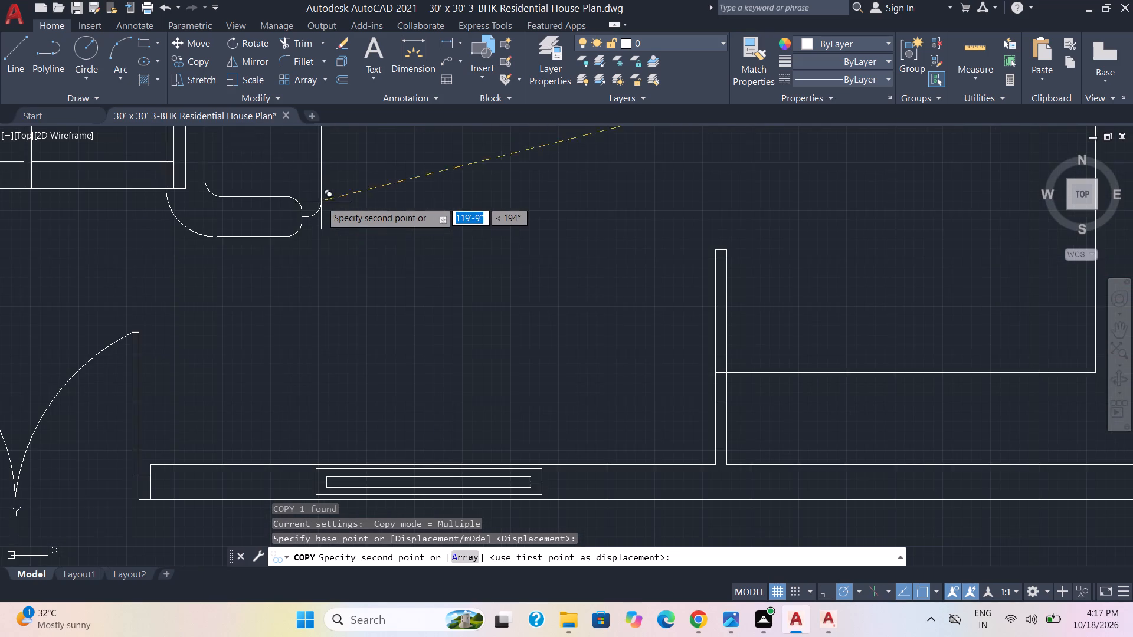
{"action": "scroll", "coordinate": [332, 253], "scroll_direction": "down", "scroll_amount": 2}
{"action": "scroll", "coordinate": [334, 247], "scroll_direction": "up", "scroll_amount": 1}
{"action": "scroll", "coordinate": [340, 240], "scroll_direction": "down", "scroll_amount": 2}
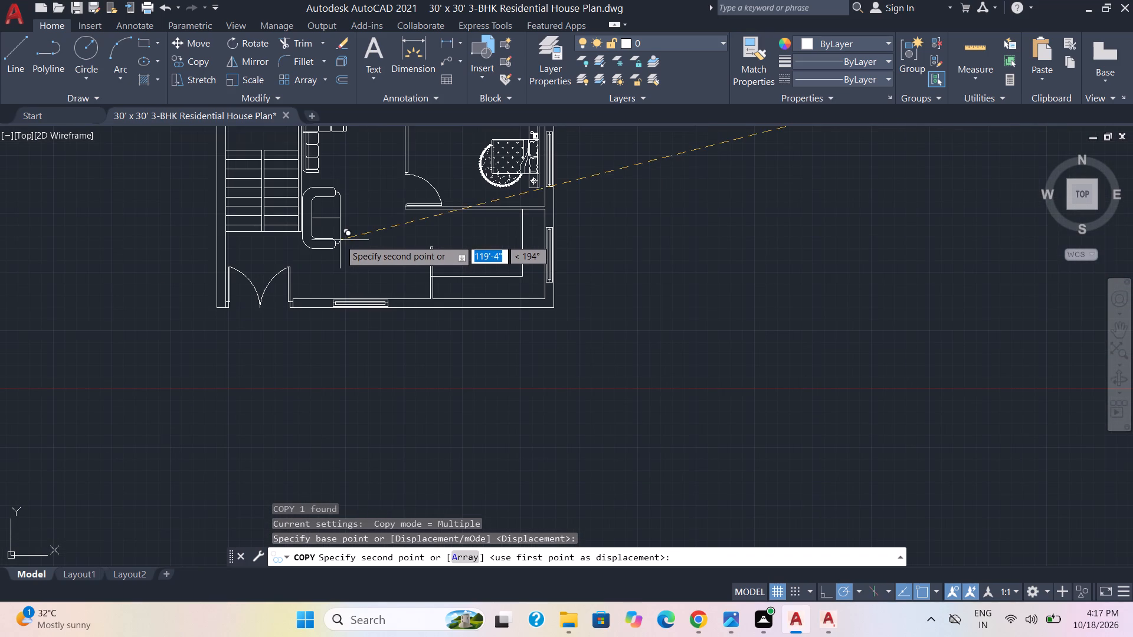
{"action": "left_click", "coordinate": [353, 247]}
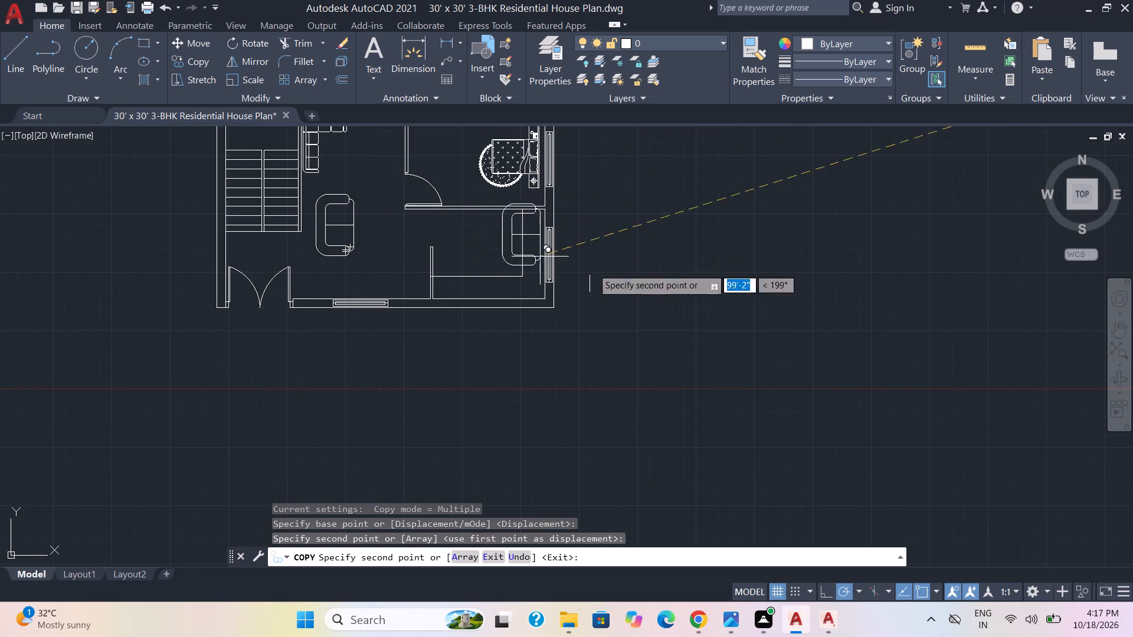
{"action": "key", "text": "Escape"}
{"action": "key", "text": "grave"}
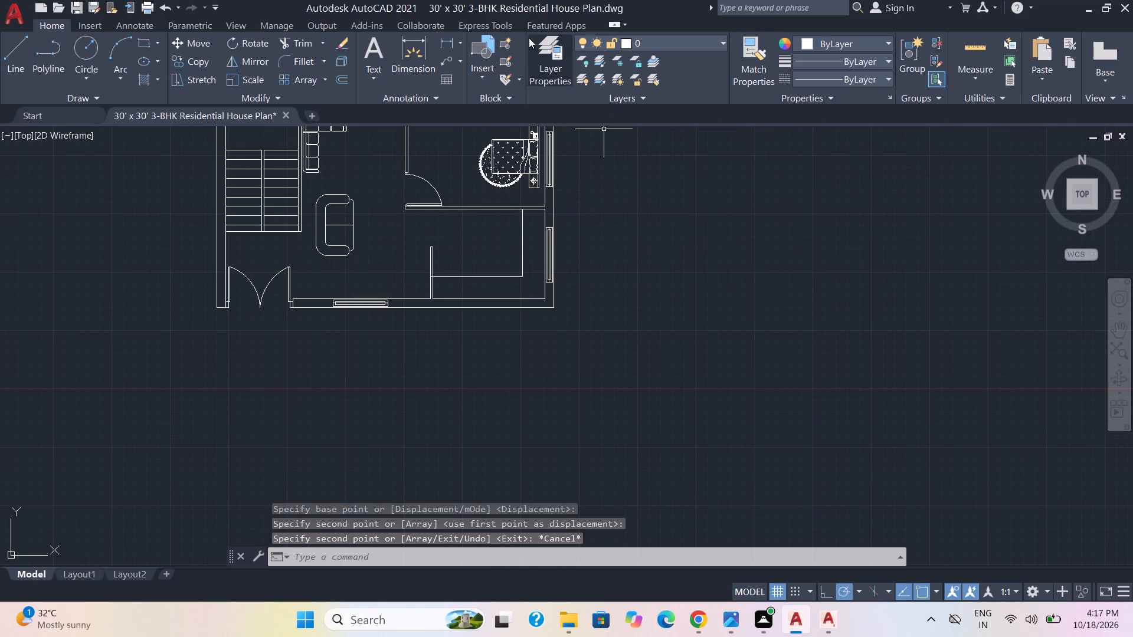
Scale the two-seater sofa in the living area down to about half its size about its southeast front corner.
{"action": "left_click", "coordinate": [251, 75]}
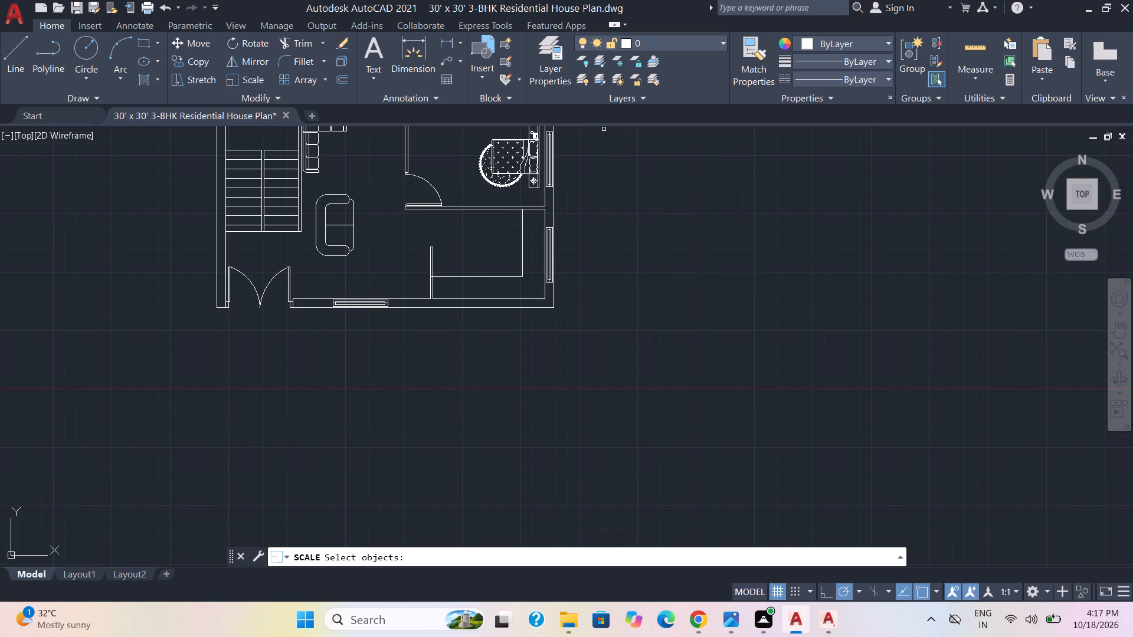
{"action": "left_click", "coordinate": [325, 196]}
{"action": "key", "text": "Return"}
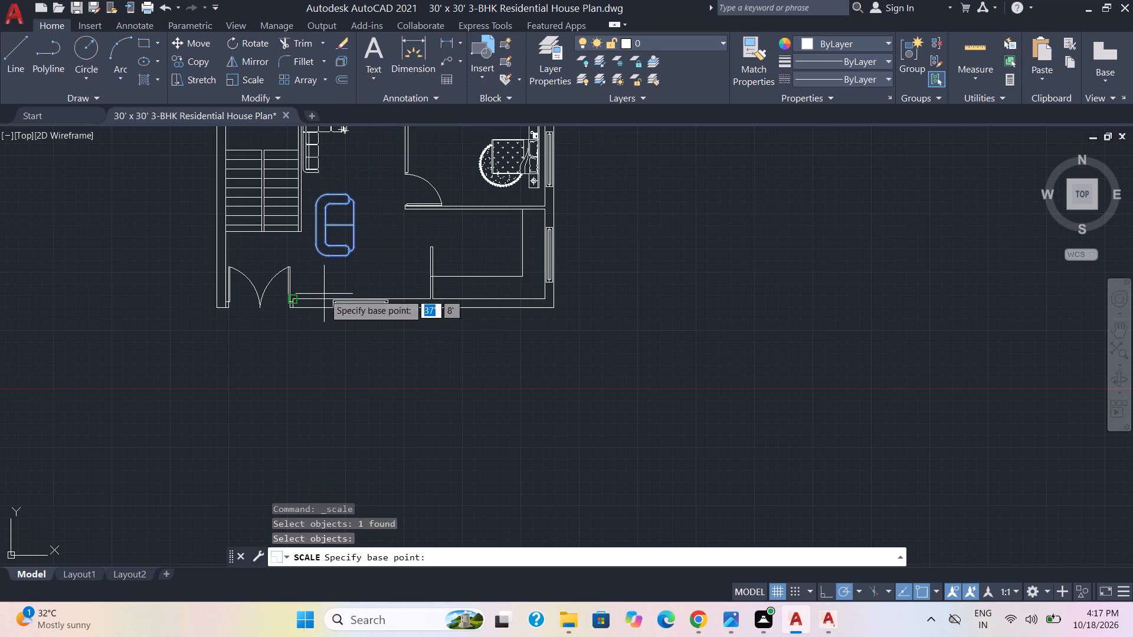
{"action": "left_click", "coordinate": [347, 252]}
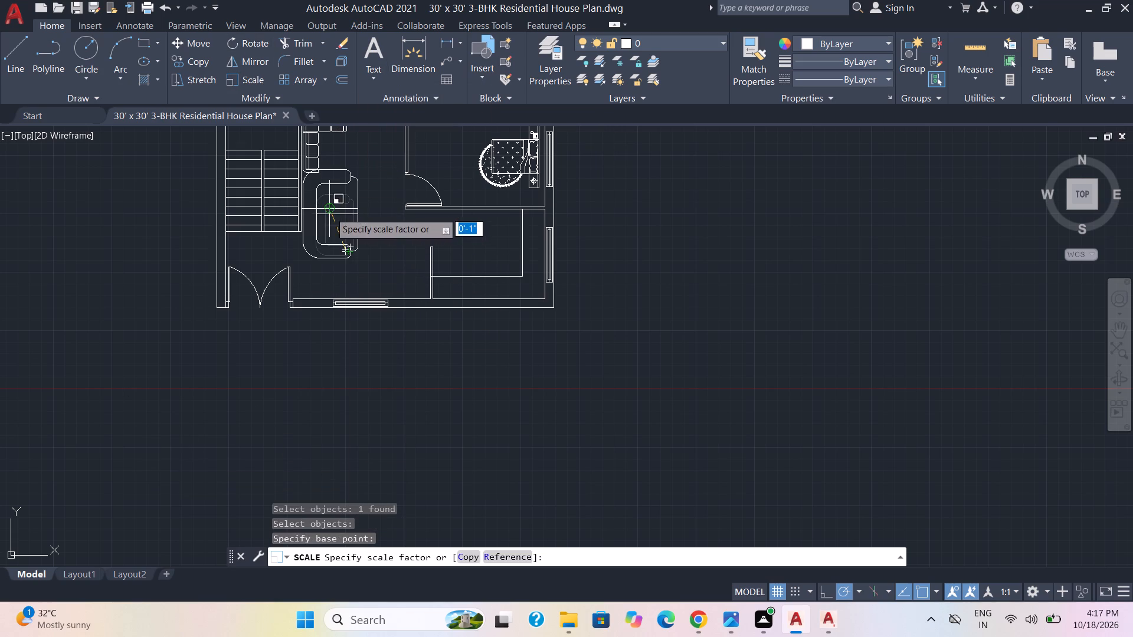
{"action": "left_click", "coordinate": [341, 237]}
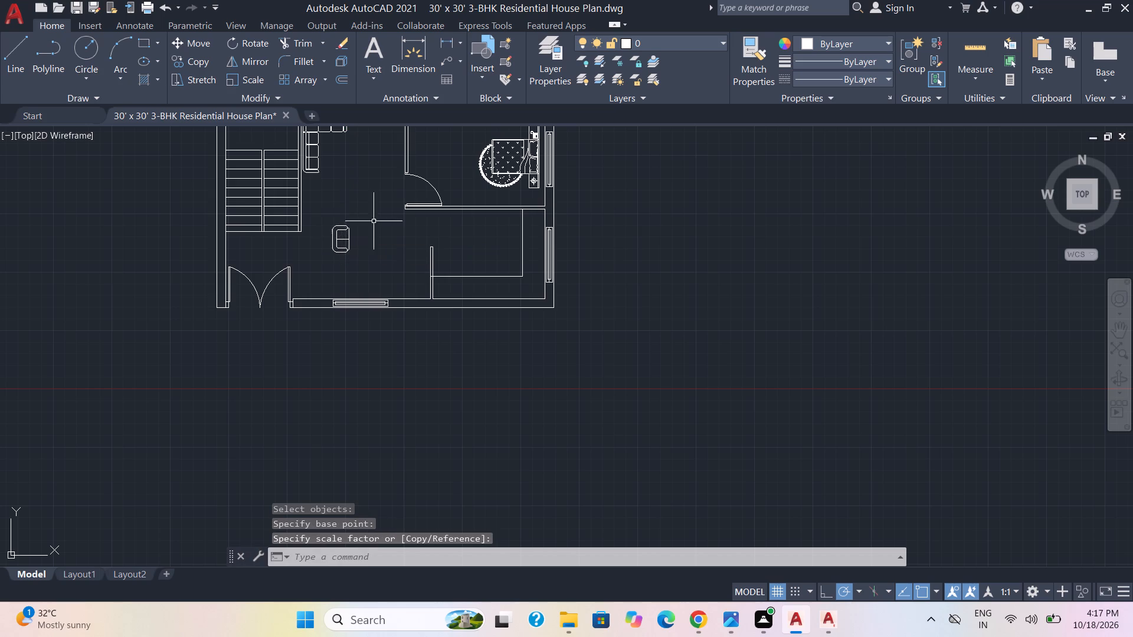
Move the reduced two-seater sofa about 4'-7" northwest, beside the staircase wall just south of the L-shaped sofa.
{"action": "left_click", "coordinate": [369, 248]}
{"action": "left_click", "coordinate": [326, 223]}
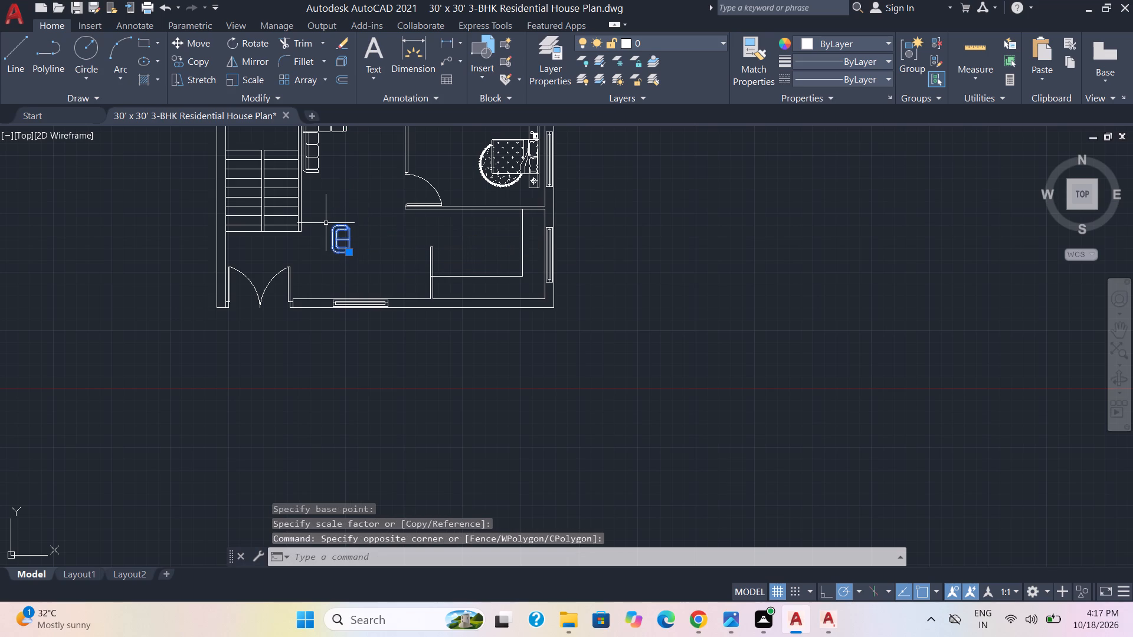
{"action": "key", "text": "m"}
{"action": "key", "text": "Return"}
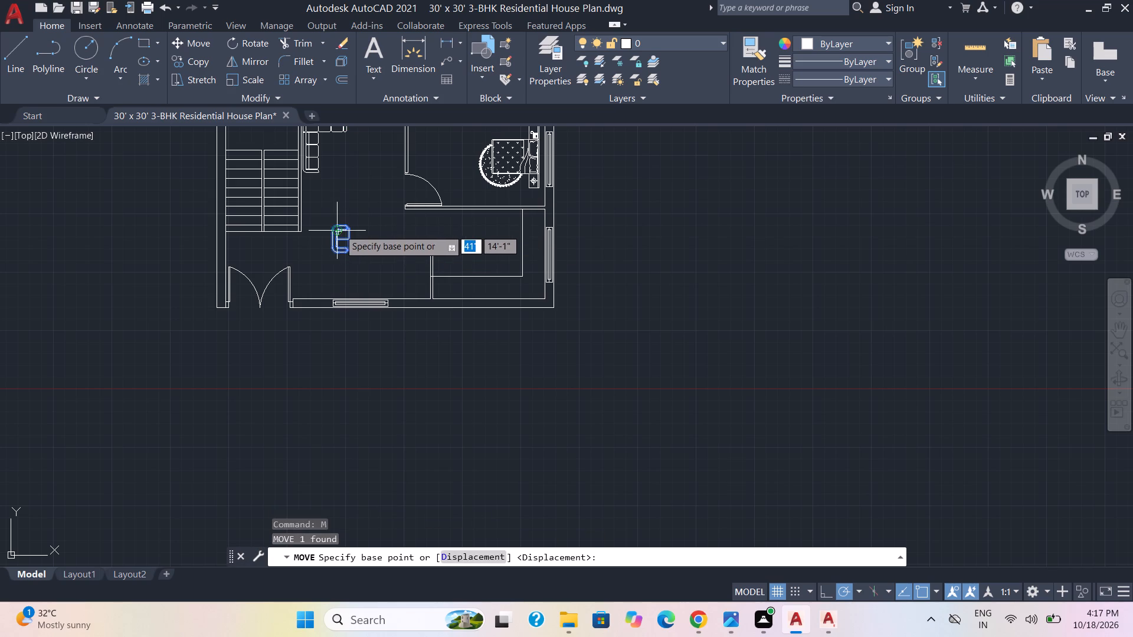
{"action": "left_click", "coordinate": [339, 229]}
{"action": "scroll", "coordinate": [306, 194], "scroll_direction": "up", "scroll_amount": 2}
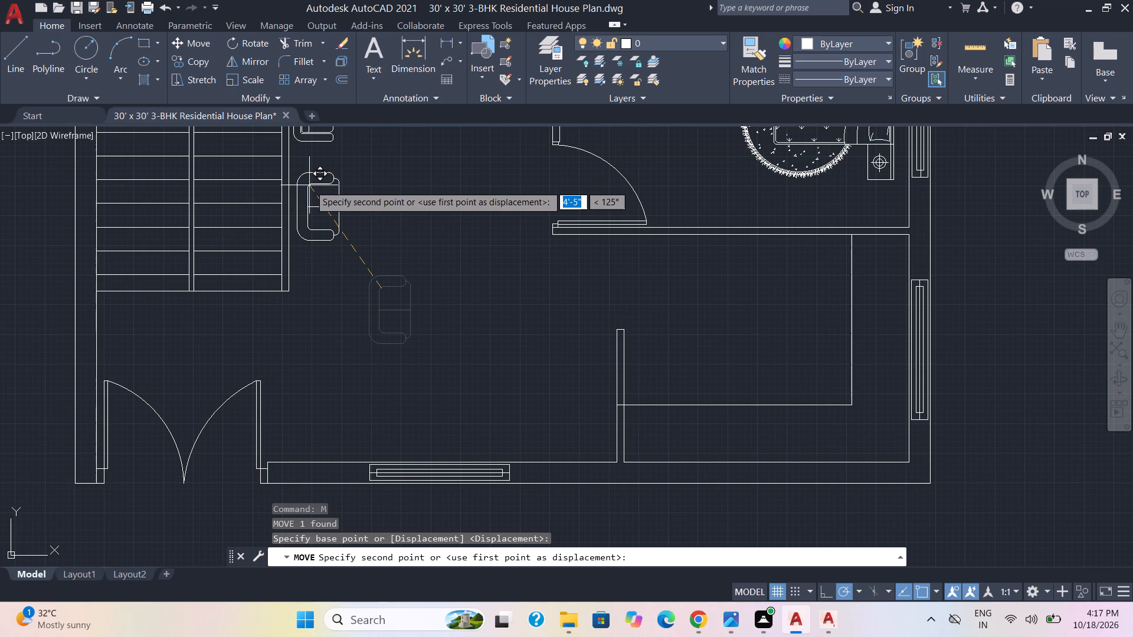
{"action": "scroll", "coordinate": [311, 186], "scroll_direction": "up", "scroll_amount": 1}
{"action": "scroll", "coordinate": [305, 191], "scroll_direction": "down", "scroll_amount": 2}
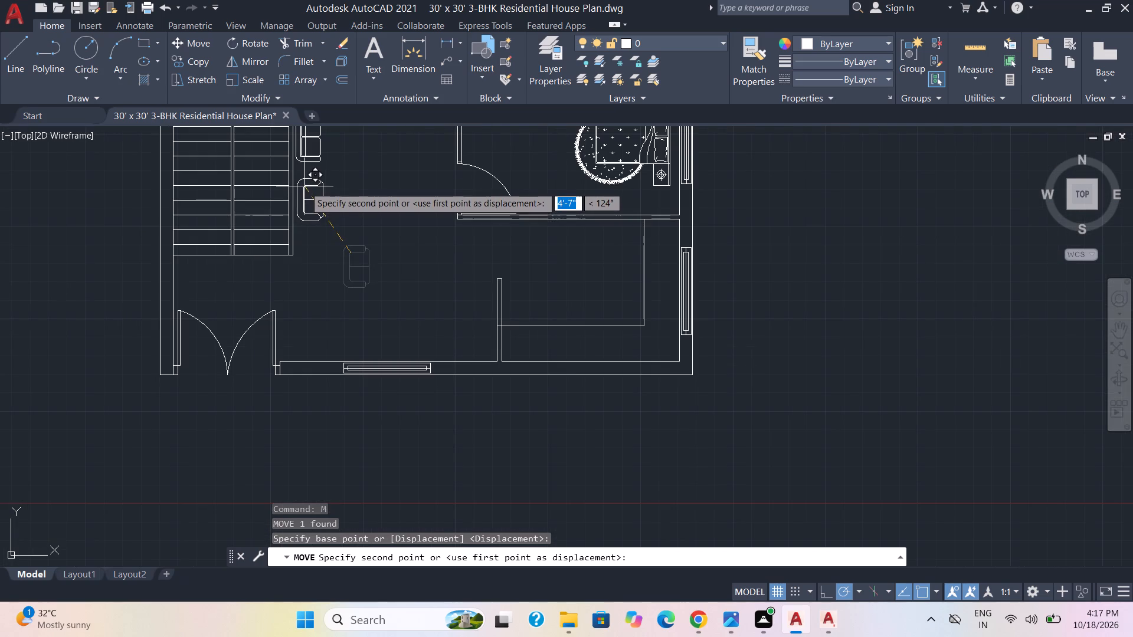
{"action": "left_click", "coordinate": [304, 186]}
Examine the placement of both sofas in the living area and within the whole furnished floor plan.
{"action": "scroll", "coordinate": [352, 218], "scroll_direction": "down", "scroll_amount": 4}
{"action": "scroll", "coordinate": [404, 241], "scroll_direction": "up", "scroll_amount": 4}
{"action": "middle_click_drag", "start_coordinate": [506, 249], "coordinate": [867, 492]}
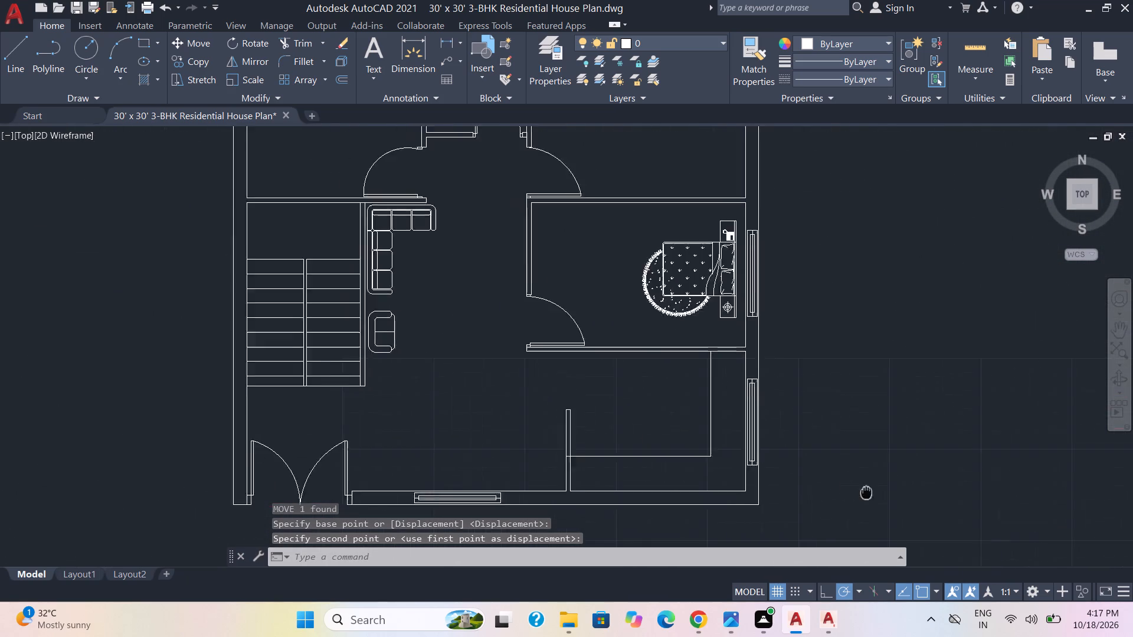
{"action": "middle_click_drag", "start_coordinate": [867, 492], "coordinate": [964, 474]}
{"action": "scroll", "coordinate": [919, 330], "scroll_direction": "down", "scroll_amount": 1}
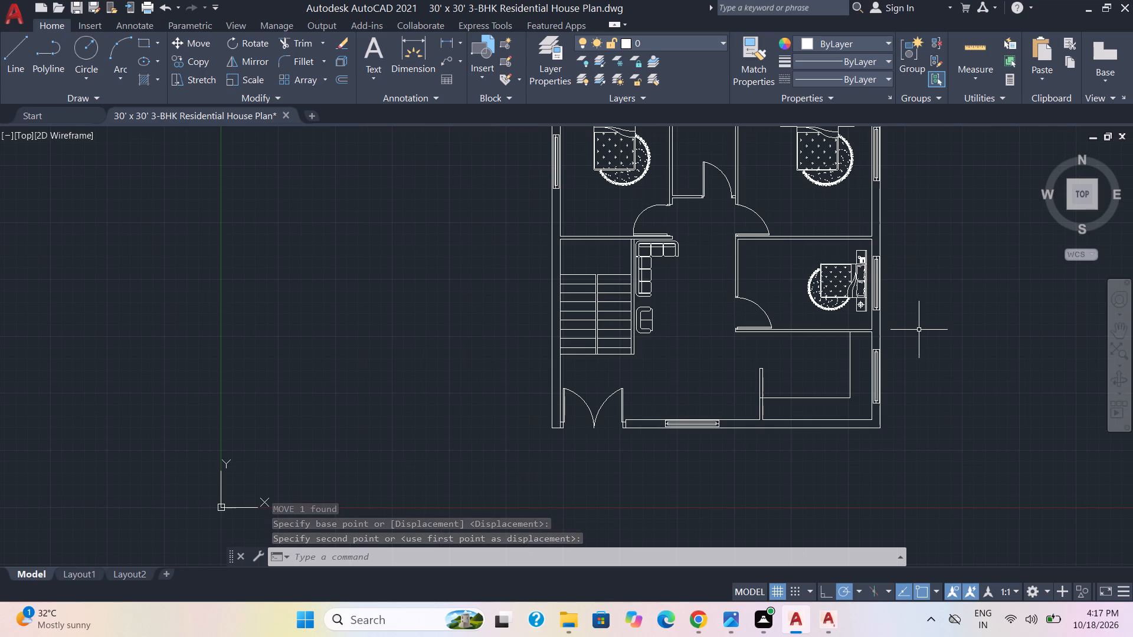
{"action": "scroll", "coordinate": [700, 318], "scroll_direction": "up", "scroll_amount": 1}
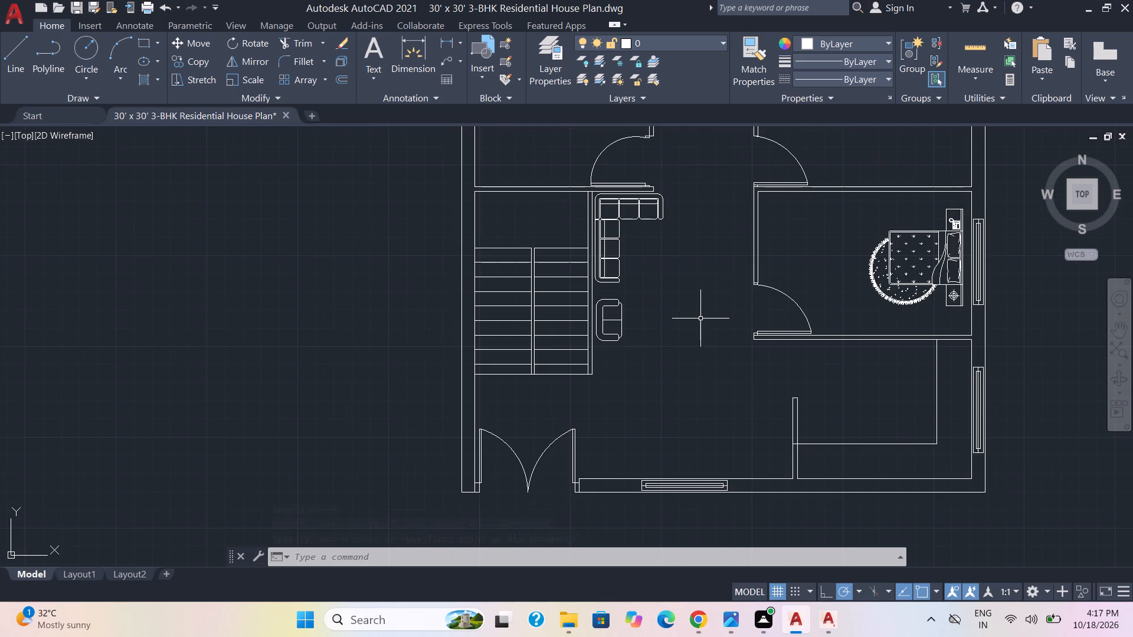
{"action": "scroll", "coordinate": [612, 346], "scroll_direction": "up", "scroll_amount": 1}
{"action": "scroll", "coordinate": [612, 338], "scroll_direction": "down", "scroll_amount": 2}
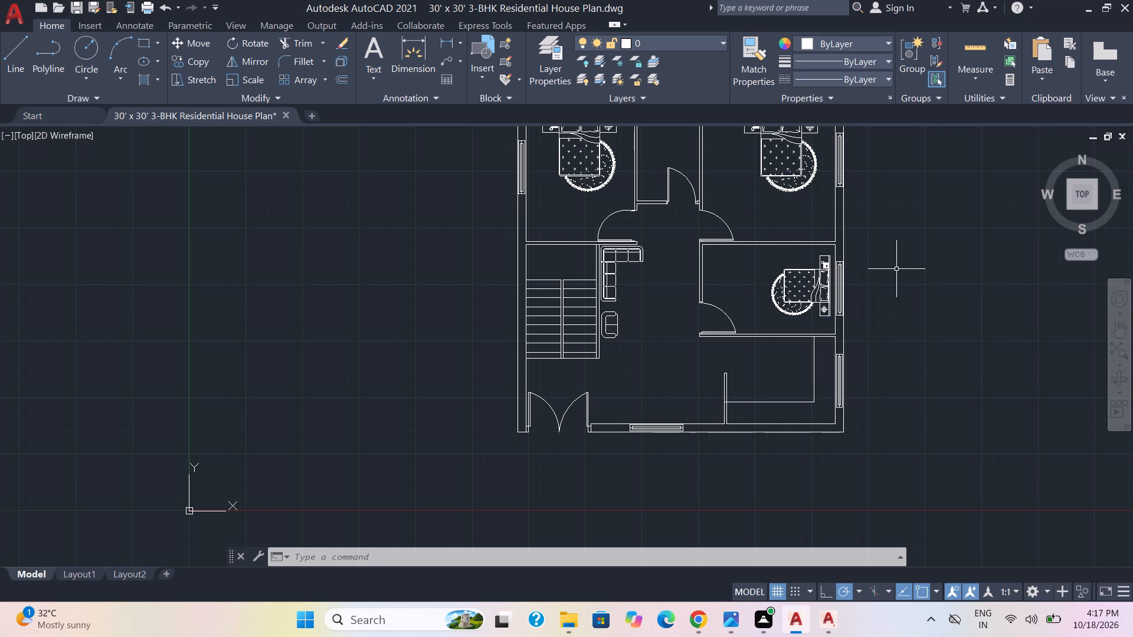
{"action": "scroll", "coordinate": [624, 284], "scroll_direction": "down", "scroll_amount": 3}
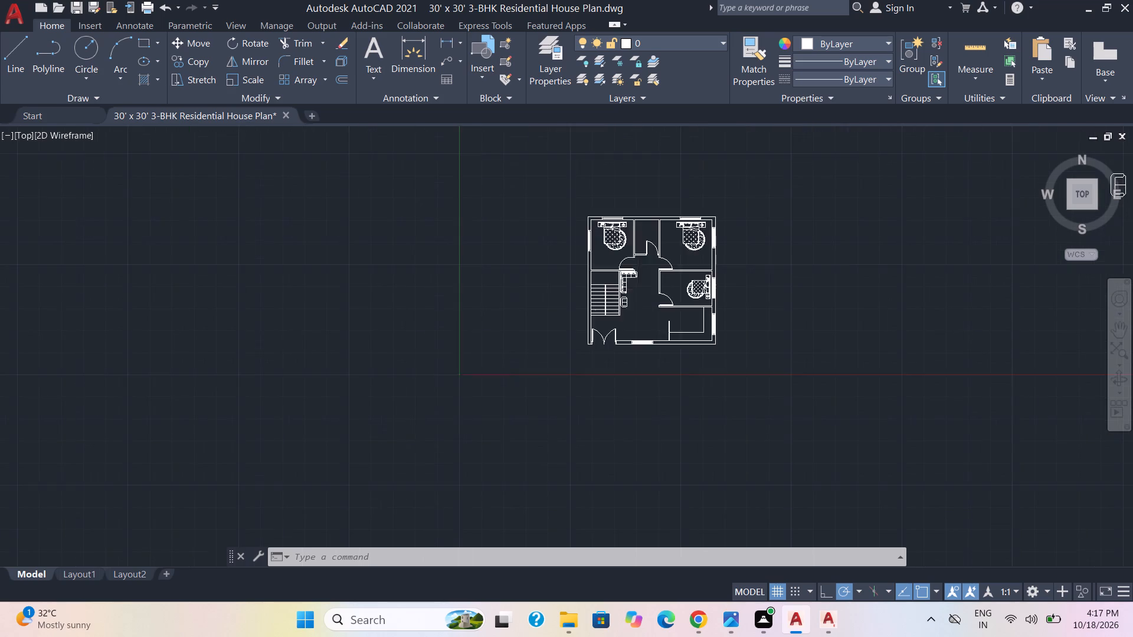
{"action": "scroll", "coordinate": [606, 267], "scroll_direction": "up", "scroll_amount": 2}
{"action": "middle_click_drag", "start_coordinate": [687, 361], "coordinate": [564, 232]}
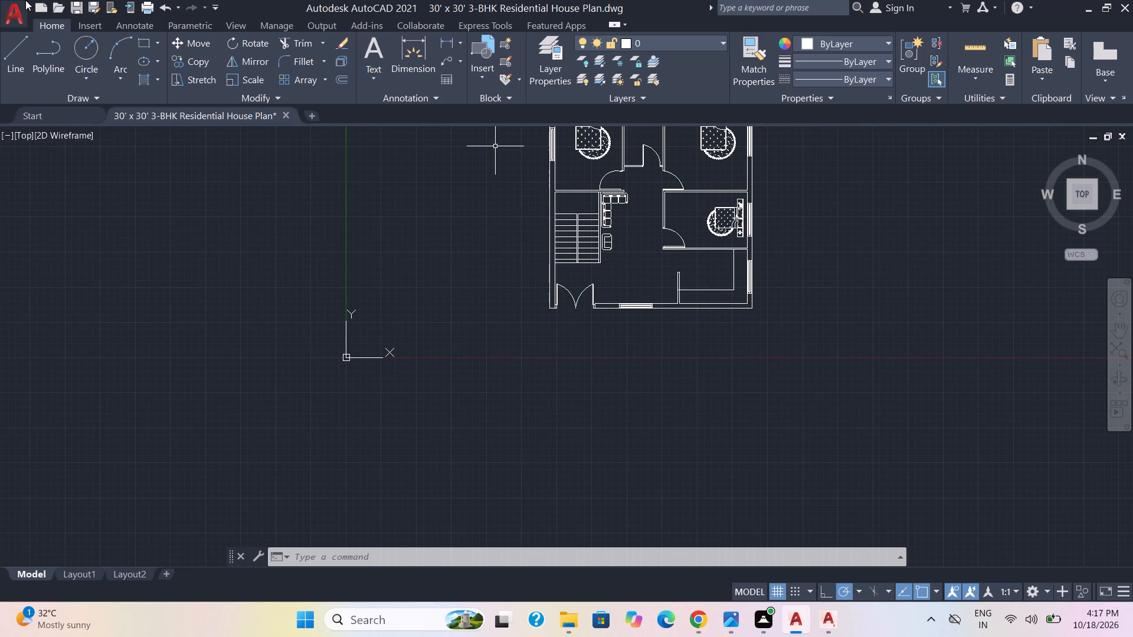
Load kitchen_appliances.dwg from the Downloads folder as the block library.
{"action": "left_click", "coordinate": [78, 24]}
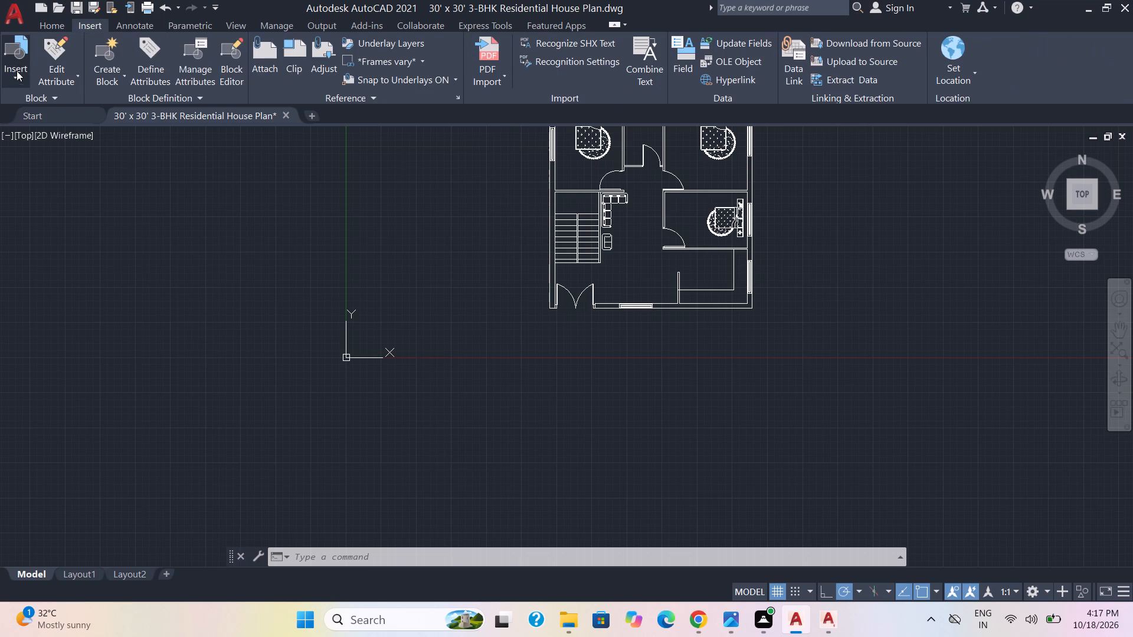
{"action": "left_click", "coordinate": [15, 75]}
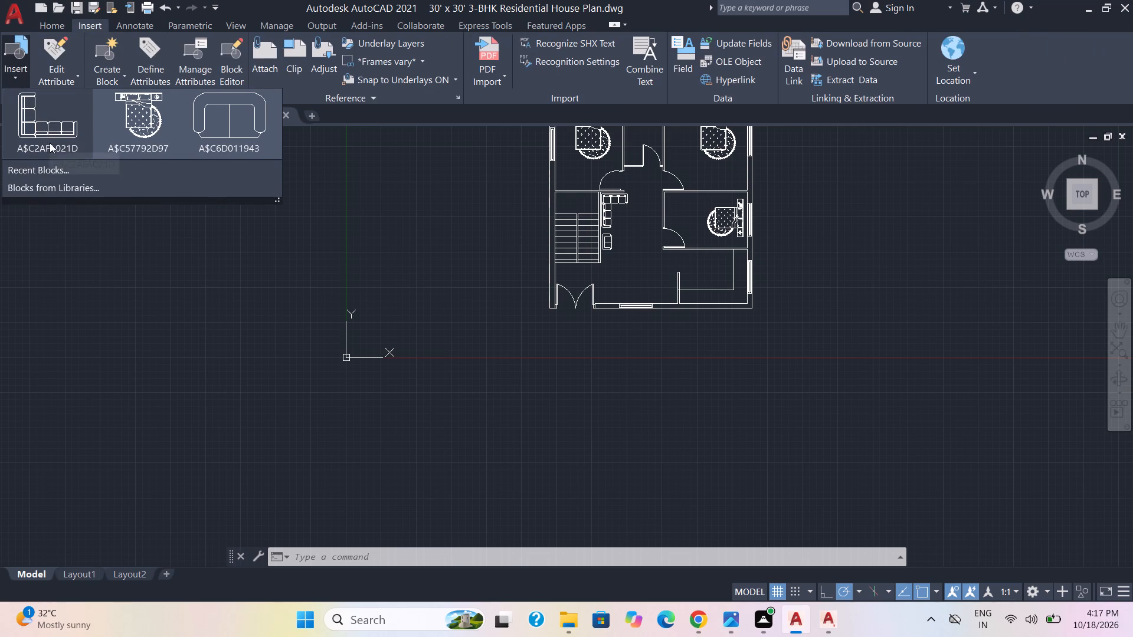
{"action": "left_click", "coordinate": [56, 189]}
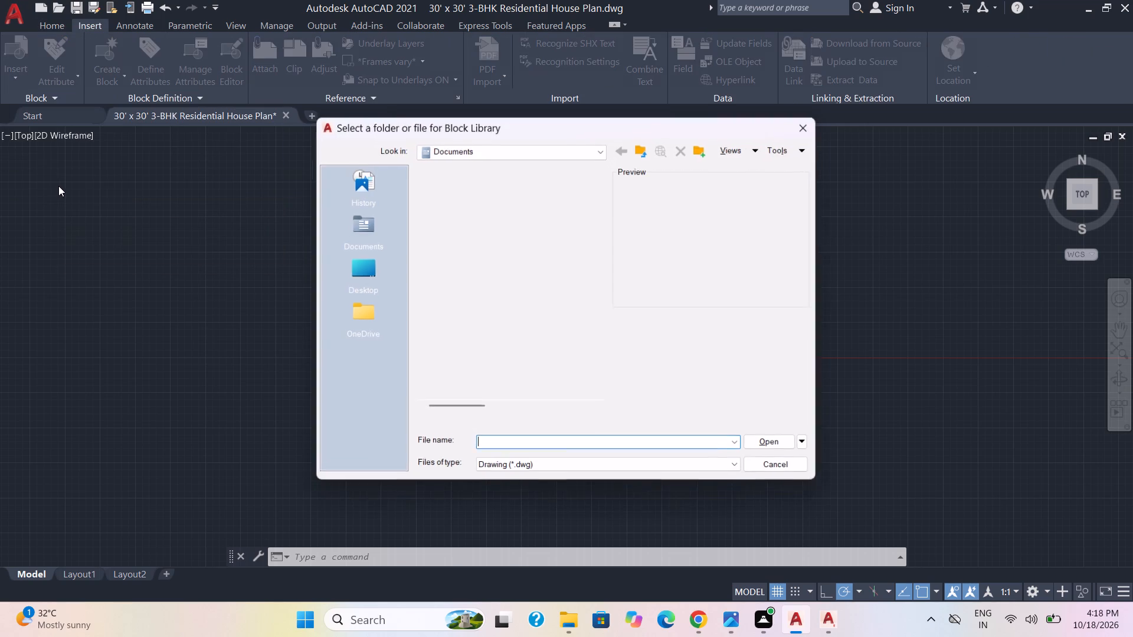
{"action": "left_click", "coordinate": [352, 268]}
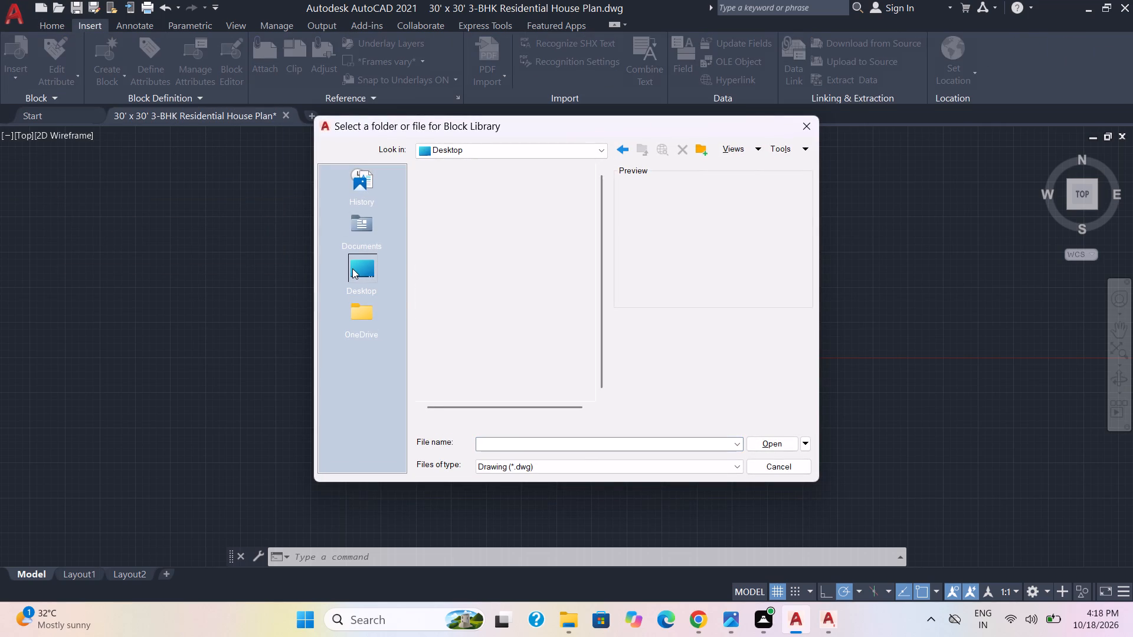
{"action": "left_click", "coordinate": [352, 268]}
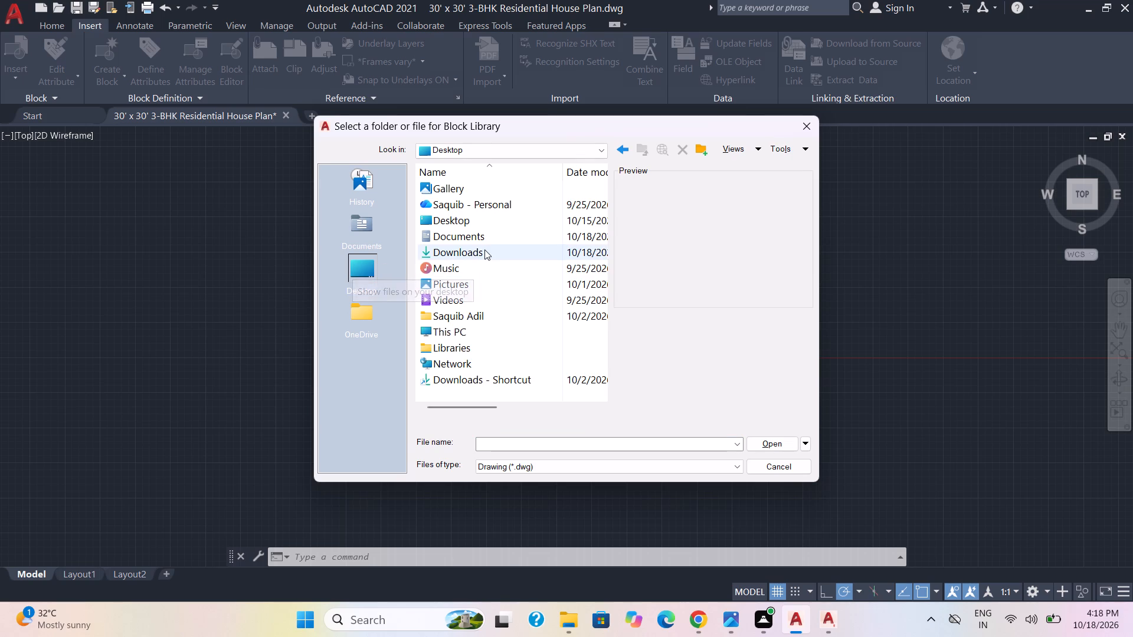
{"action": "double_click", "coordinate": [484, 249]}
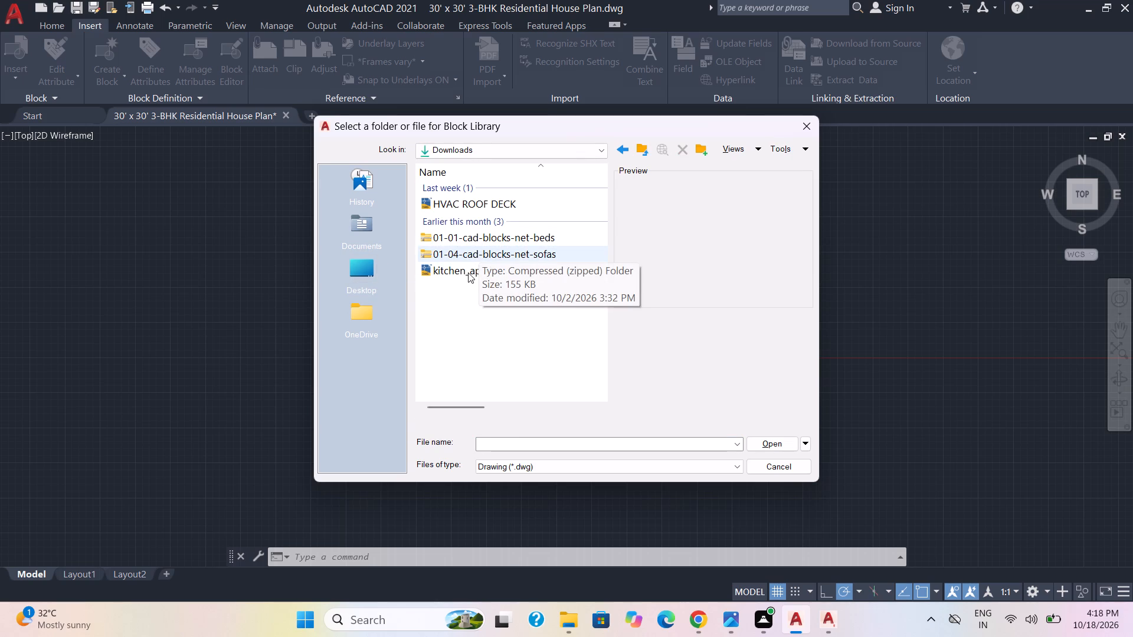
{"action": "double_click", "coordinate": [467, 268]}
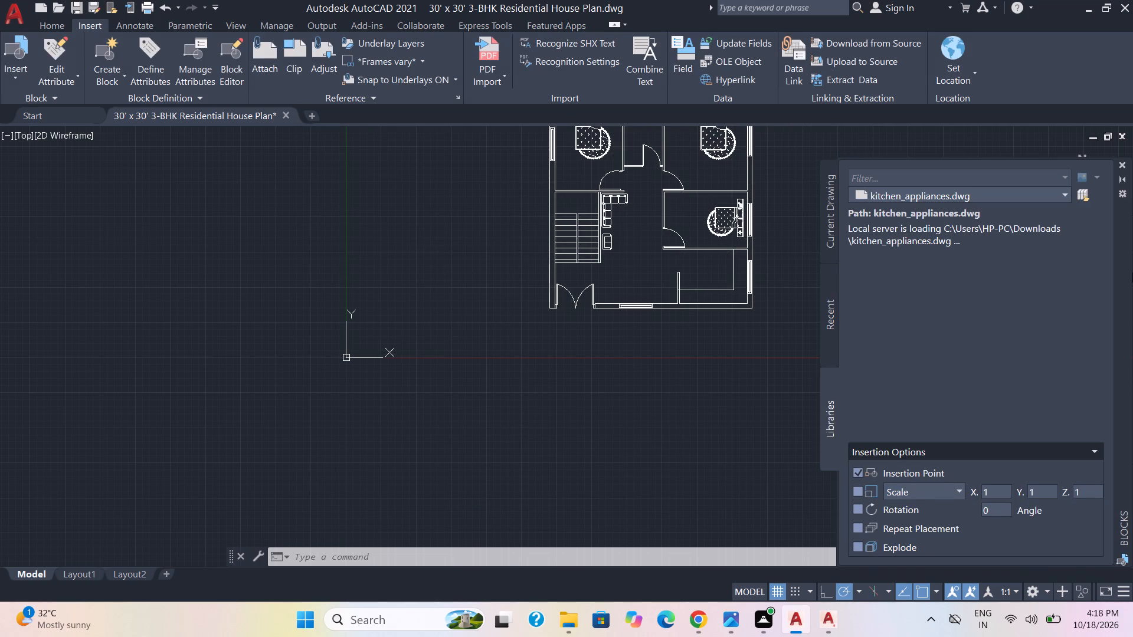
{"action": "left_click", "coordinate": [1122, 162]}
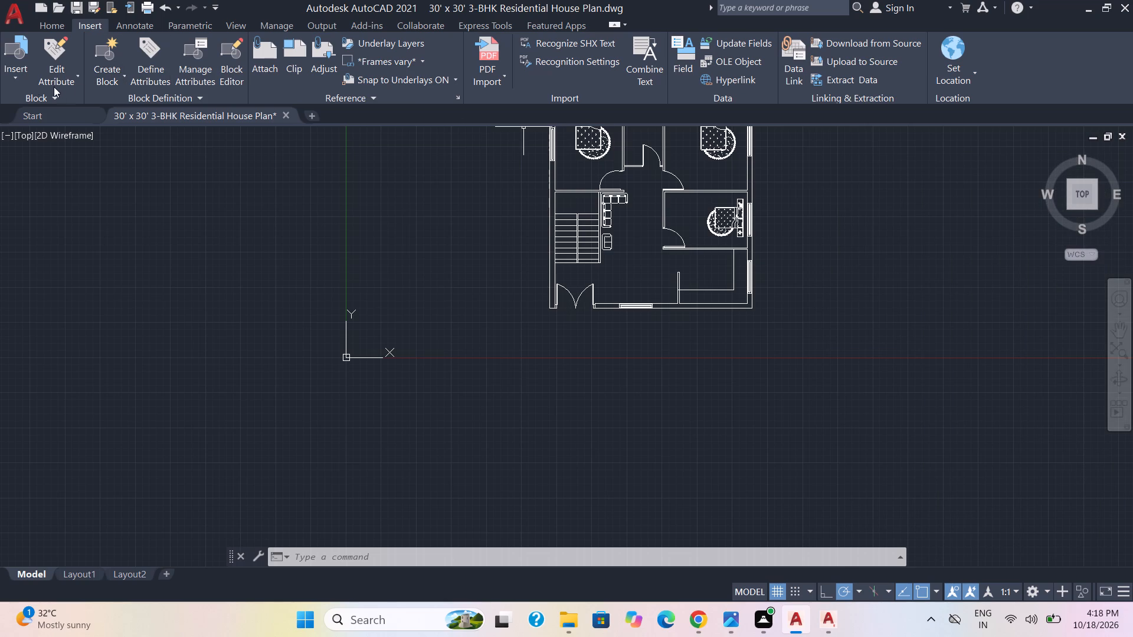
{"action": "left_click", "coordinate": [10, 75]}
{"action": "left_click", "coordinate": [38, 185]}
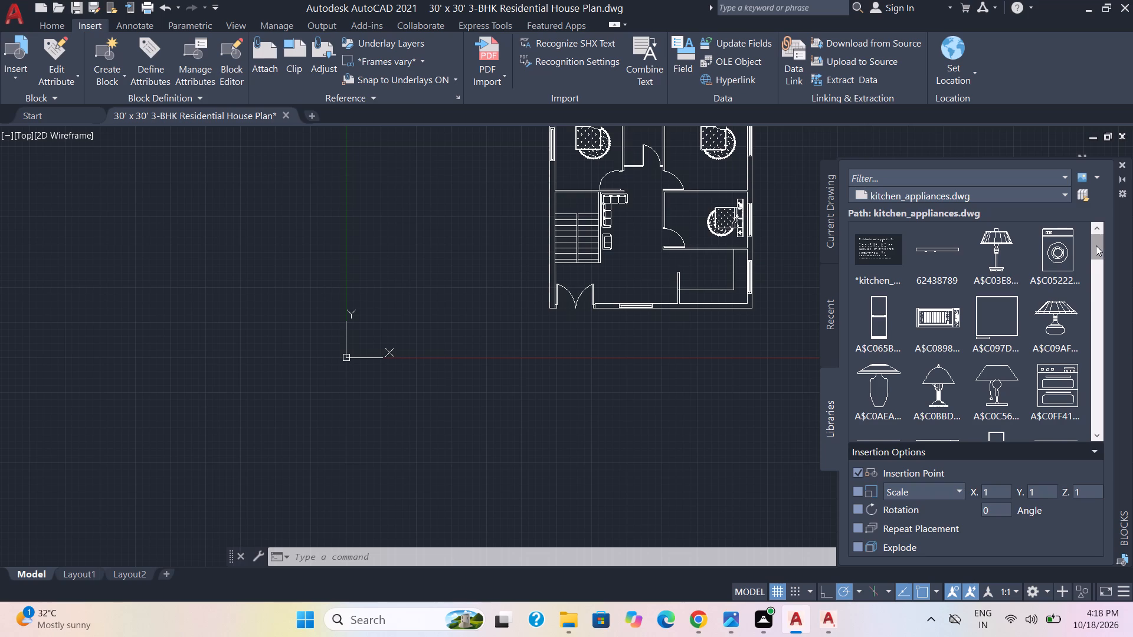
Look through the block thumbnails of the kitchen_appliances.dwg library for suitable kitchen appliances.
{"action": "left_click_drag", "start_coordinate": [1096, 245], "coordinate": [1096, 267]}
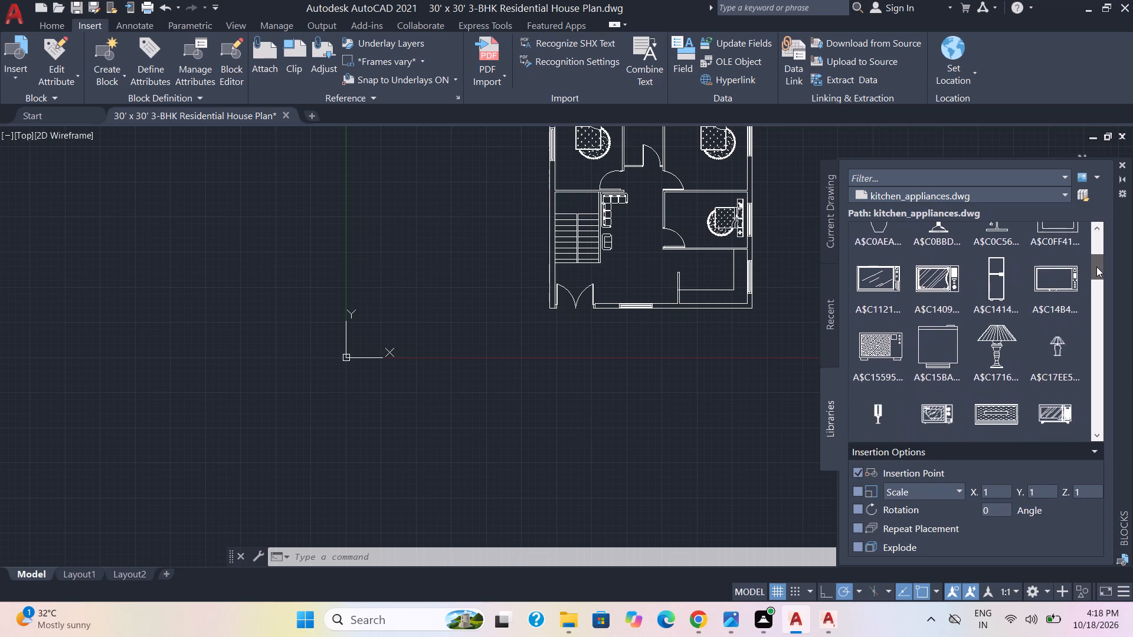
{"action": "left_click_drag", "start_coordinate": [1096, 267], "coordinate": [1095, 281]}
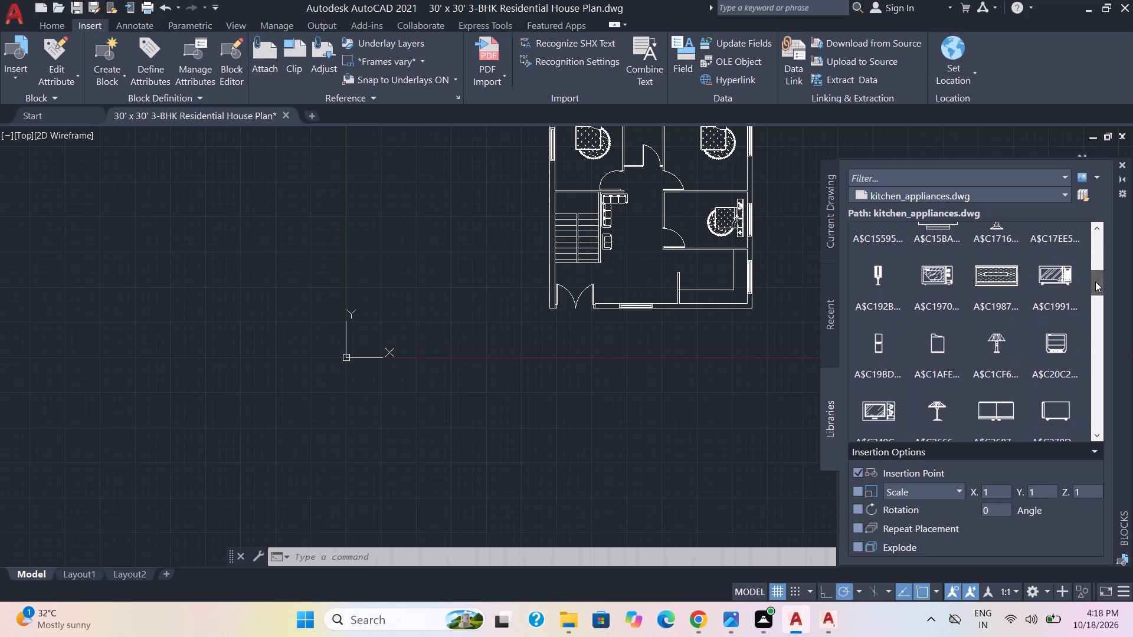
{"action": "left_click_drag", "start_coordinate": [1095, 281], "coordinate": [1093, 296]}
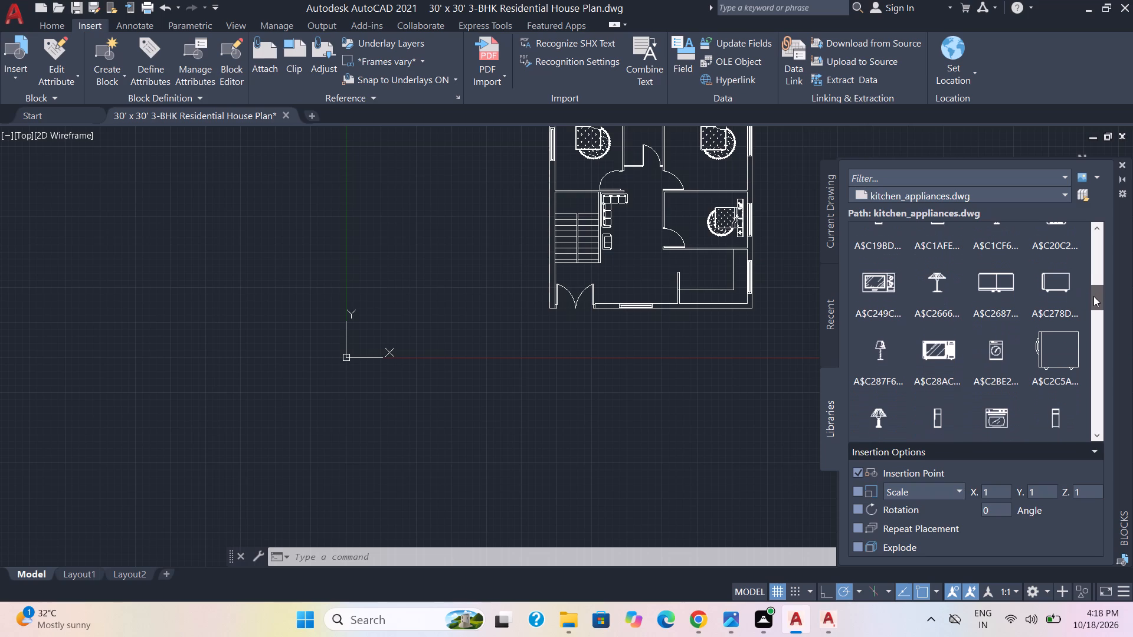
{"action": "left_click_drag", "start_coordinate": [1093, 296], "coordinate": [1093, 297]}
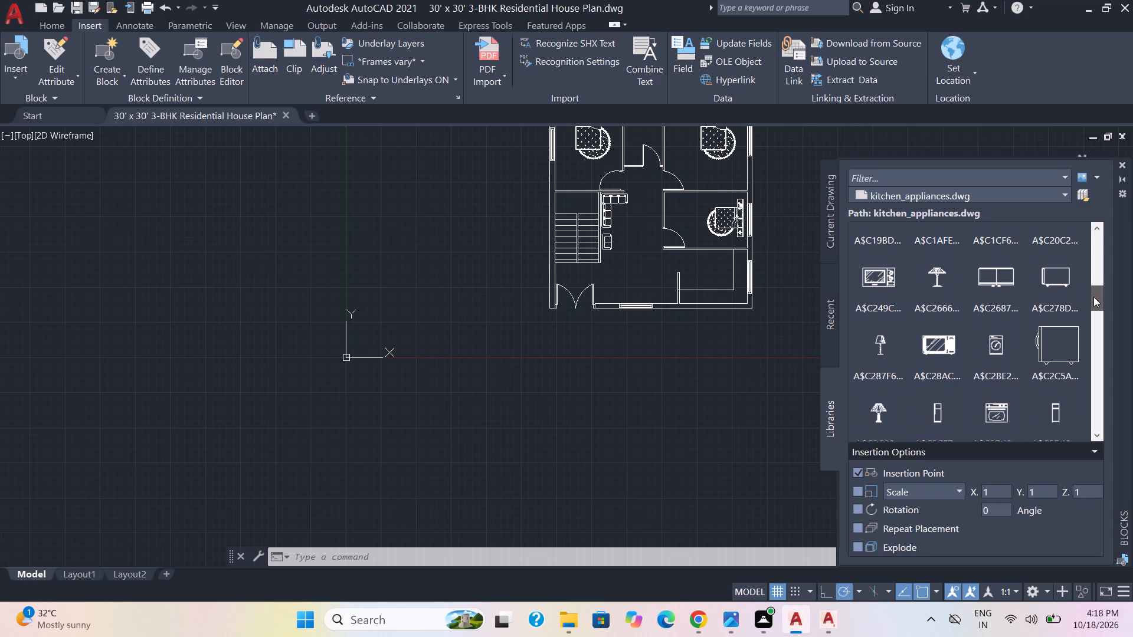
{"action": "left_click_drag", "start_coordinate": [1093, 297], "coordinate": [1093, 324]}
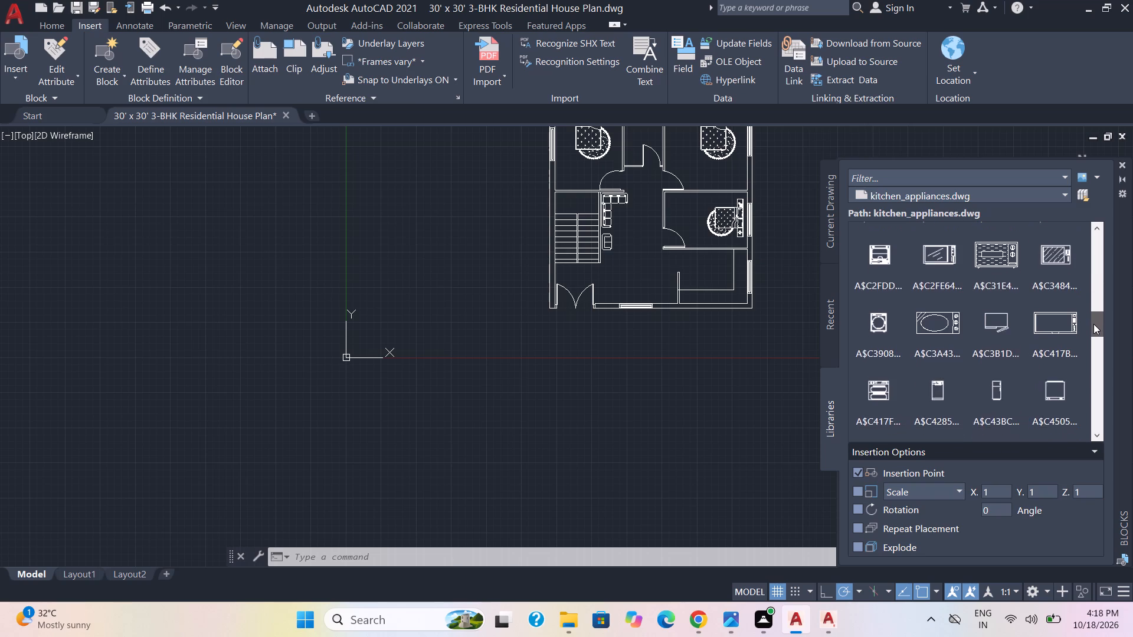
{"action": "left_click_drag", "start_coordinate": [1093, 324], "coordinate": [1087, 357]}
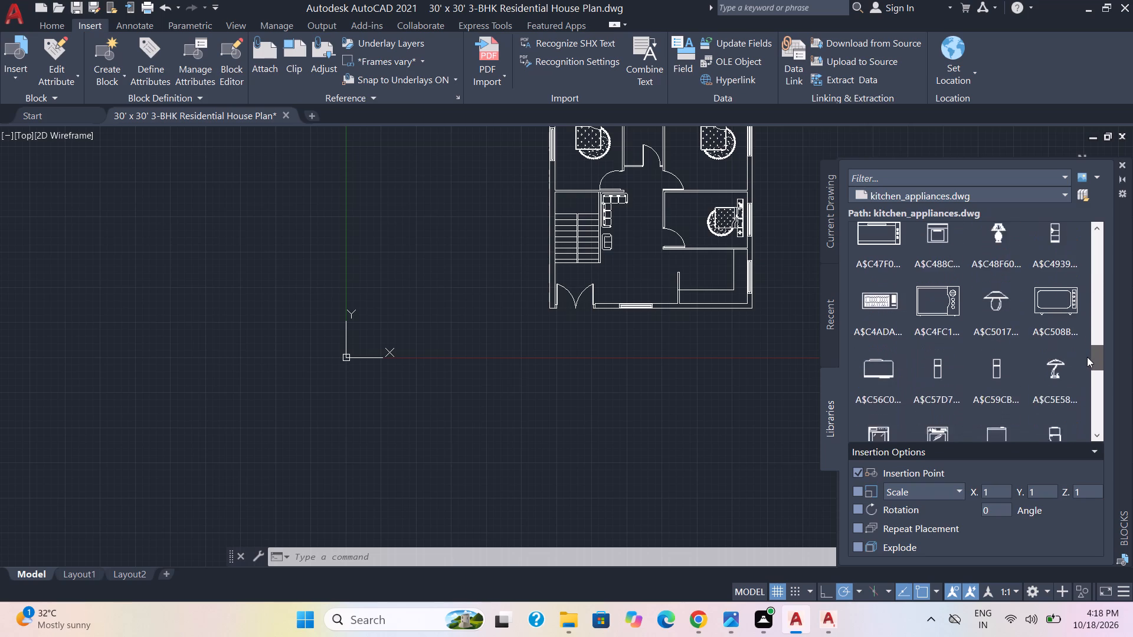
{"action": "left_click_drag", "start_coordinate": [1087, 357], "coordinate": [1086, 358]}
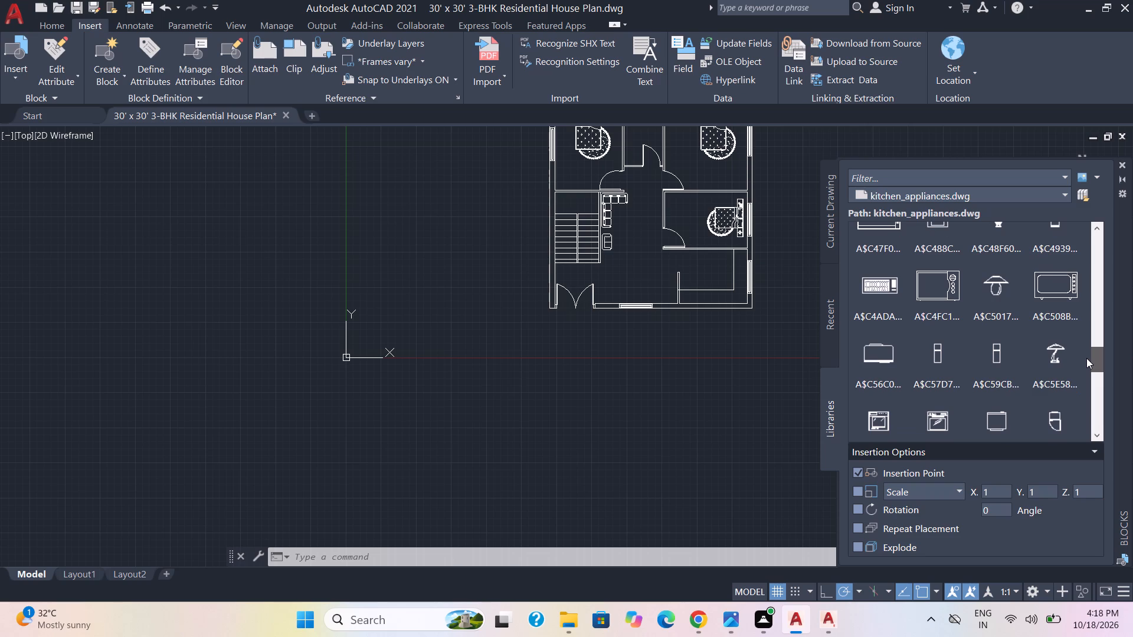
{"action": "left_click_drag", "start_coordinate": [1086, 358], "coordinate": [1087, 369]}
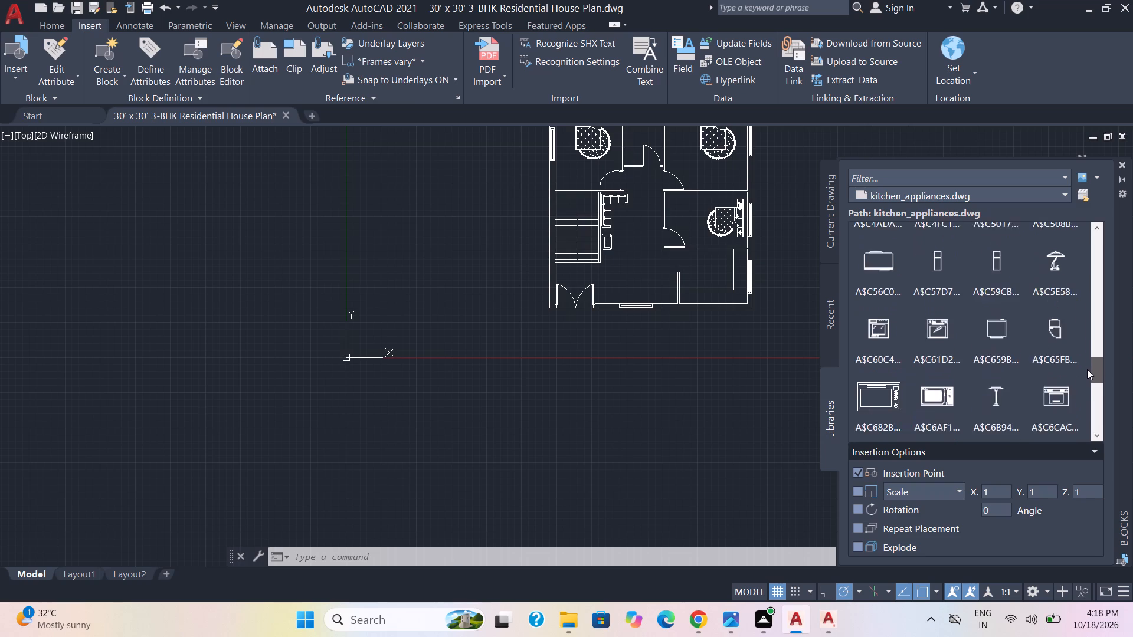
{"action": "left_click_drag", "start_coordinate": [1087, 369], "coordinate": [1088, 405]}
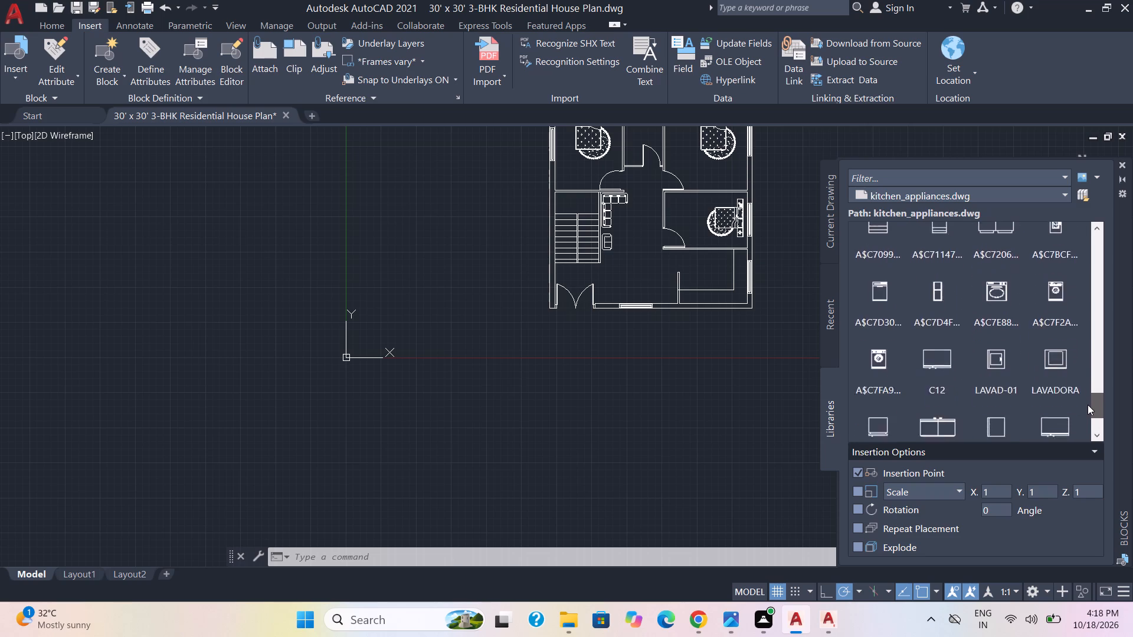
{"action": "left_click_drag", "start_coordinate": [1088, 405], "coordinate": [1083, 425]}
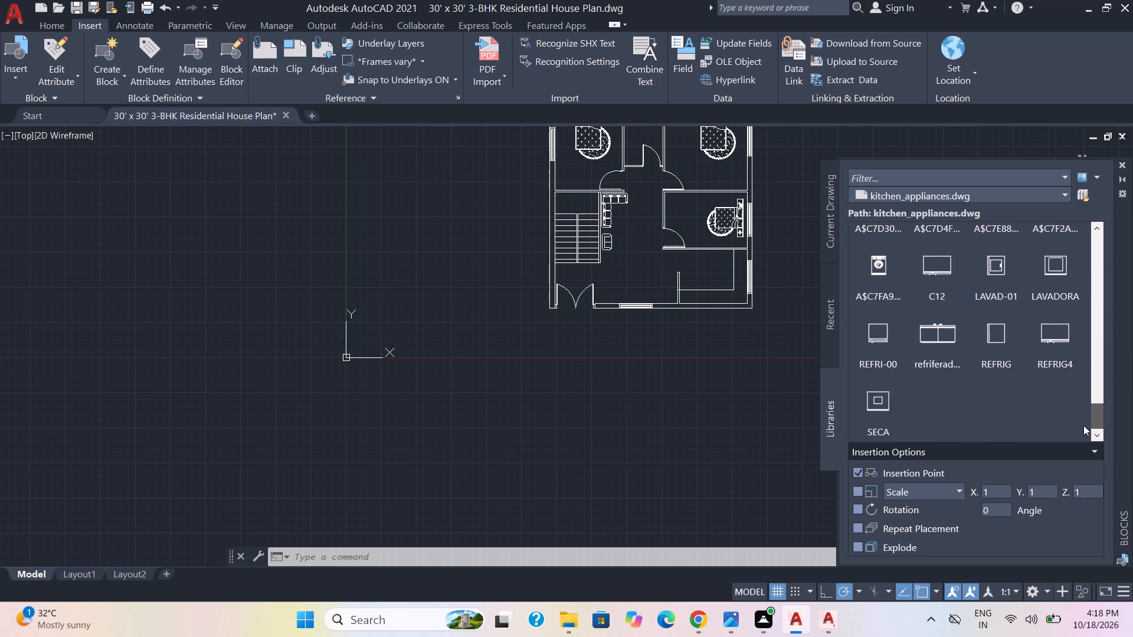
{"action": "left_click_drag", "start_coordinate": [1083, 425], "coordinate": [1075, 332]}
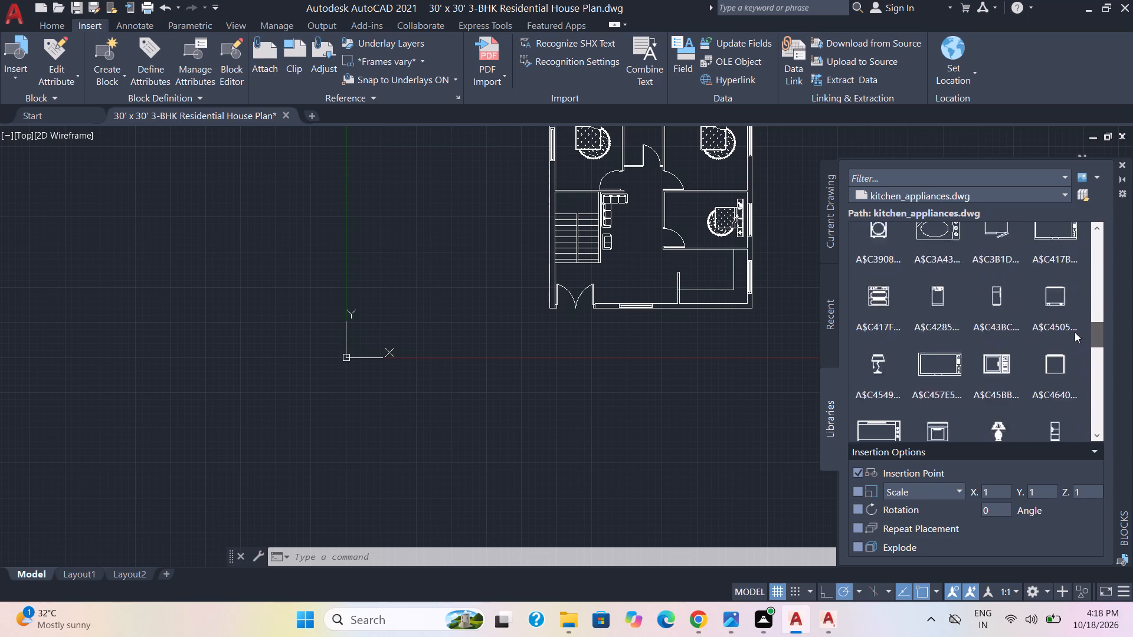
{"action": "left_click_drag", "start_coordinate": [1075, 332], "coordinate": [1072, 270]}
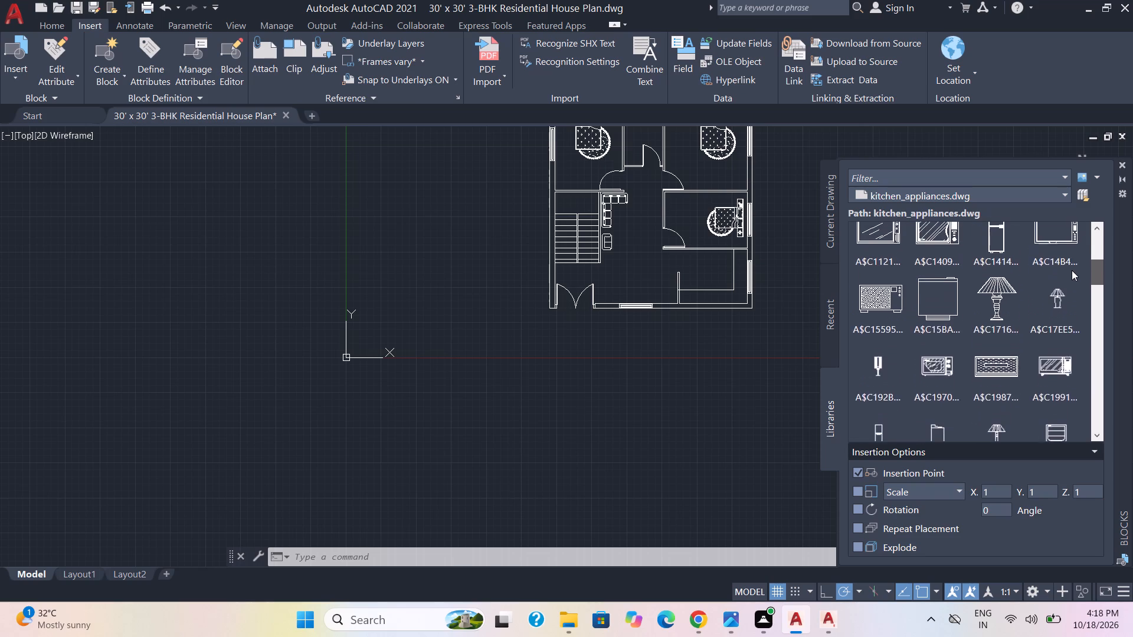
{"action": "left_click_drag", "start_coordinate": [1072, 270], "coordinate": [1070, 242]}
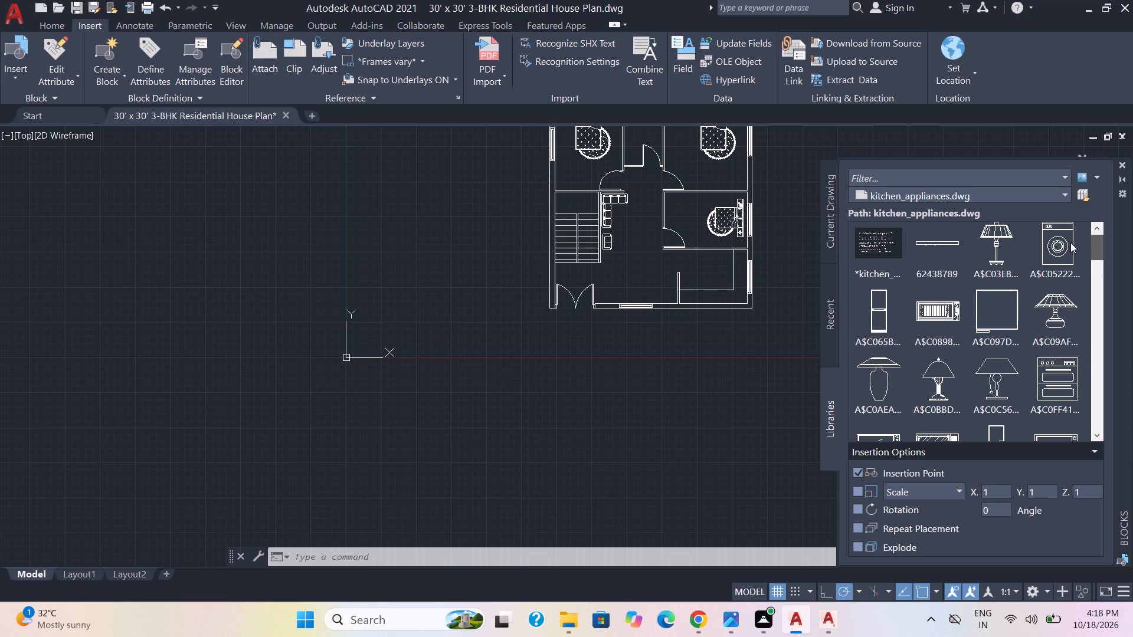
{"action": "left_click_drag", "start_coordinate": [1070, 242], "coordinate": [1067, 240]}
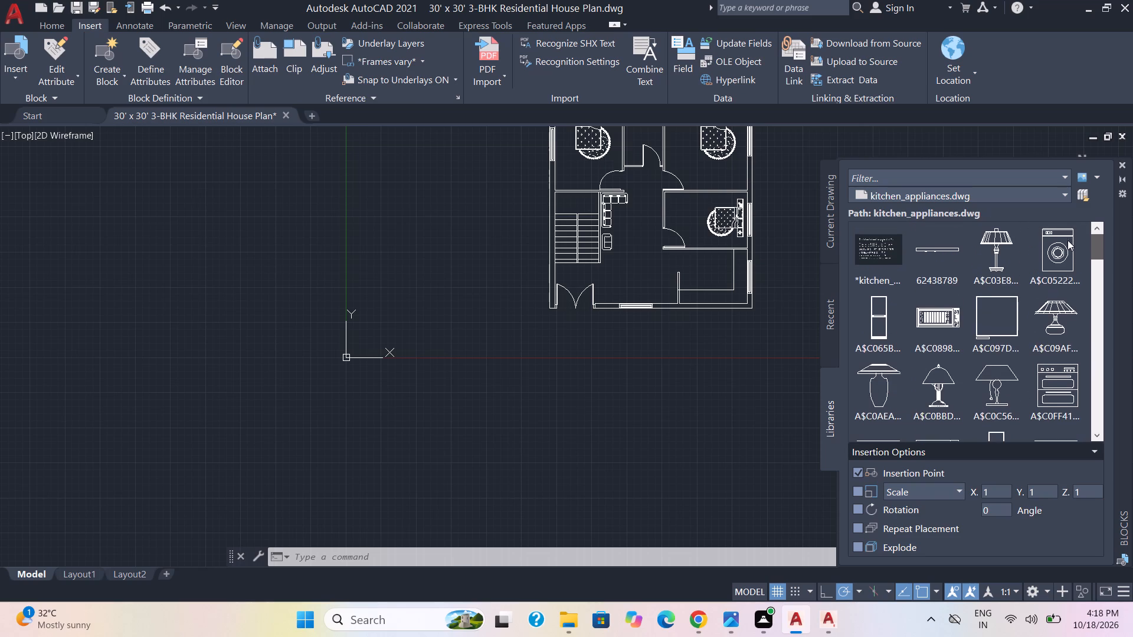
{"action": "left_click_drag", "start_coordinate": [1067, 240], "coordinate": [1062, 260]}
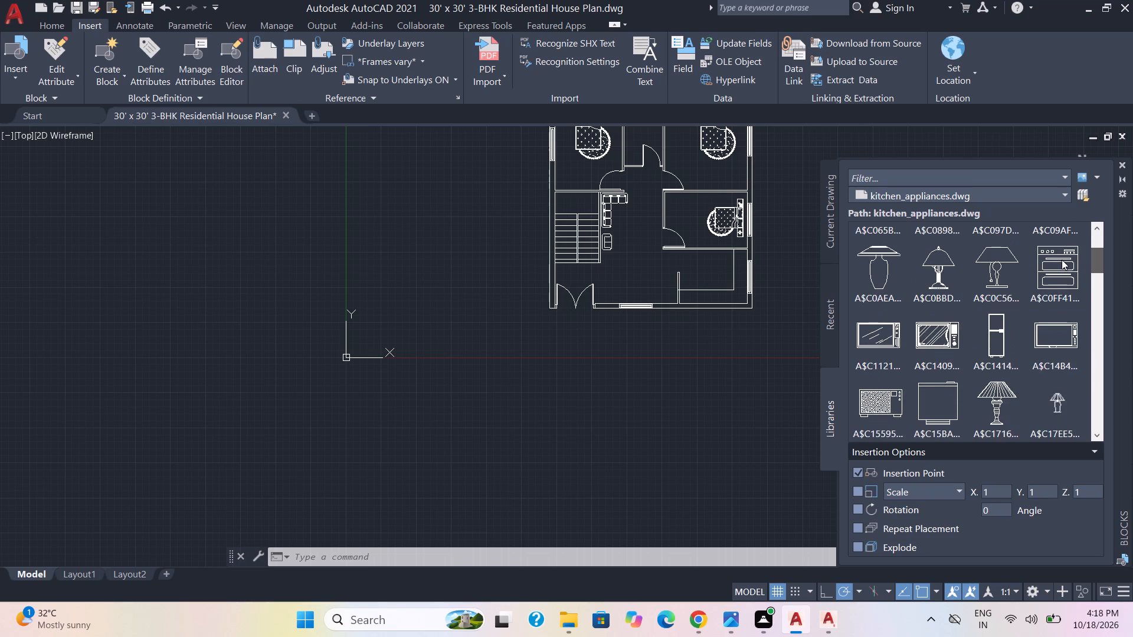
{"action": "left_click_drag", "start_coordinate": [1062, 260], "coordinate": [1062, 238]}
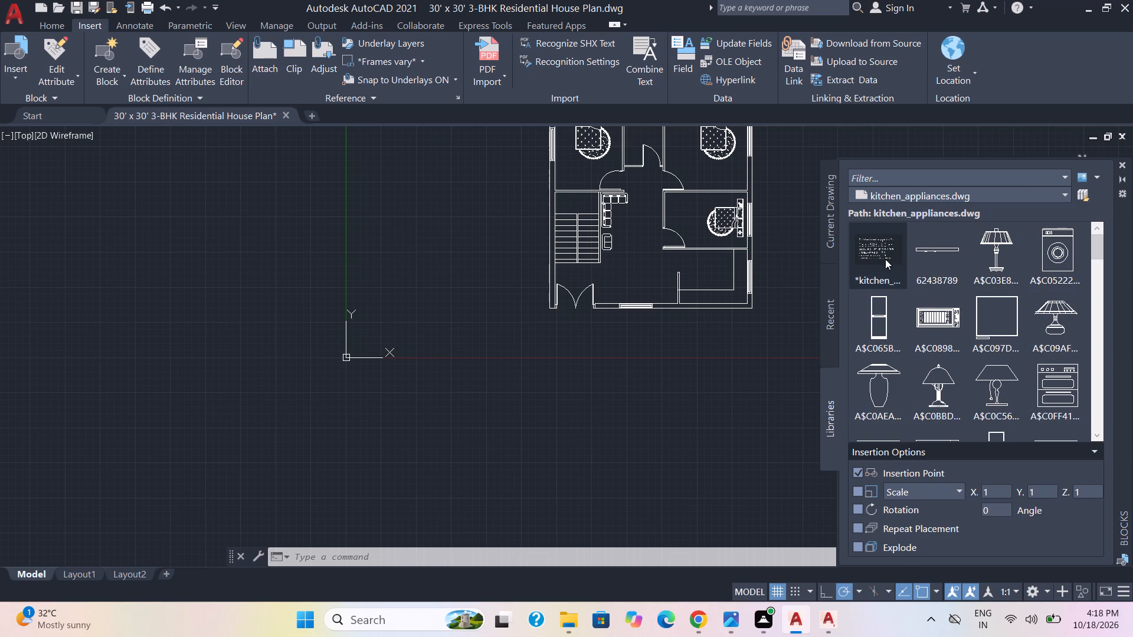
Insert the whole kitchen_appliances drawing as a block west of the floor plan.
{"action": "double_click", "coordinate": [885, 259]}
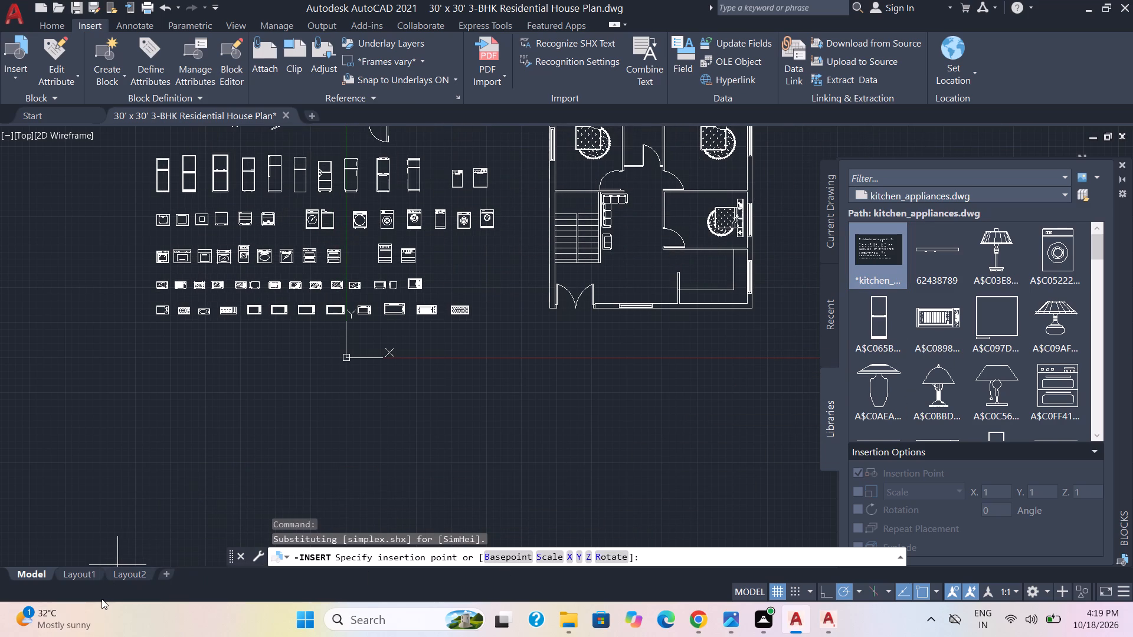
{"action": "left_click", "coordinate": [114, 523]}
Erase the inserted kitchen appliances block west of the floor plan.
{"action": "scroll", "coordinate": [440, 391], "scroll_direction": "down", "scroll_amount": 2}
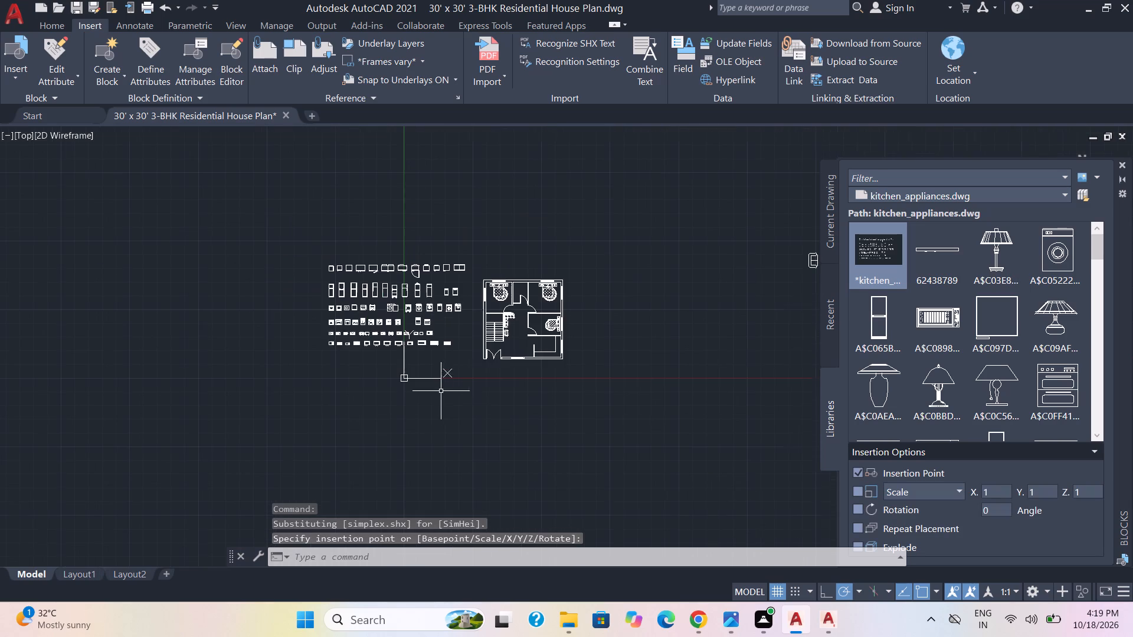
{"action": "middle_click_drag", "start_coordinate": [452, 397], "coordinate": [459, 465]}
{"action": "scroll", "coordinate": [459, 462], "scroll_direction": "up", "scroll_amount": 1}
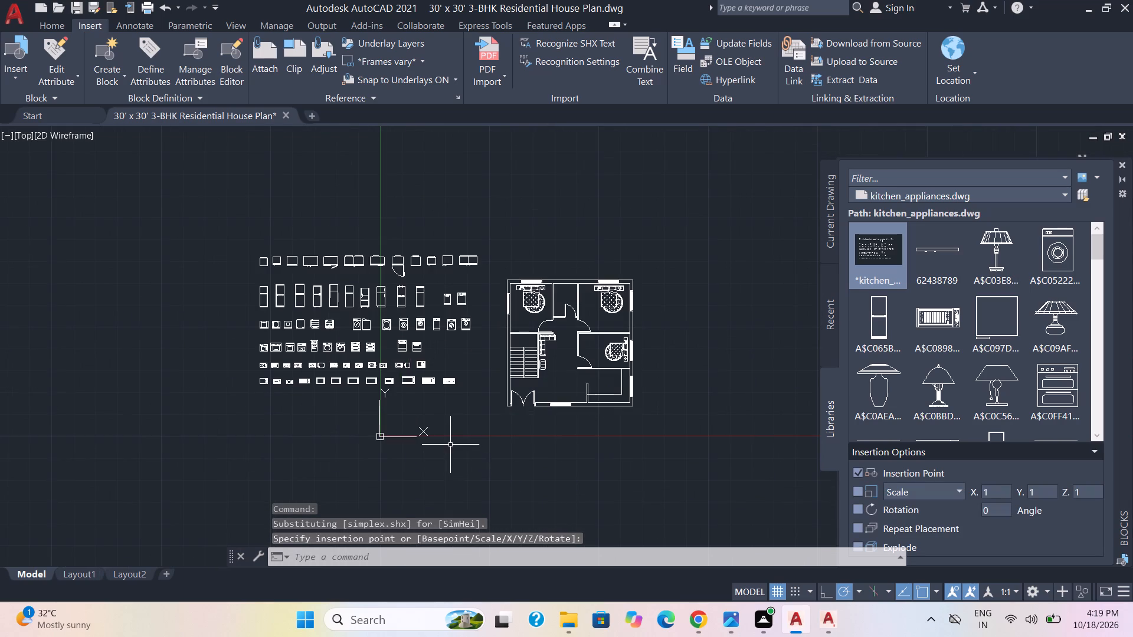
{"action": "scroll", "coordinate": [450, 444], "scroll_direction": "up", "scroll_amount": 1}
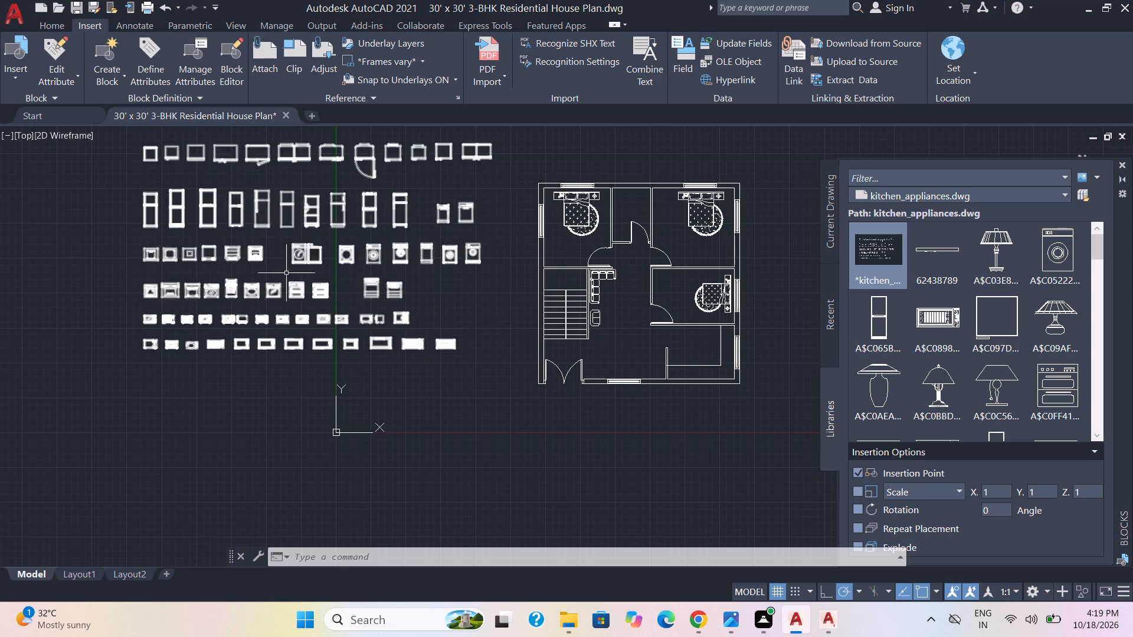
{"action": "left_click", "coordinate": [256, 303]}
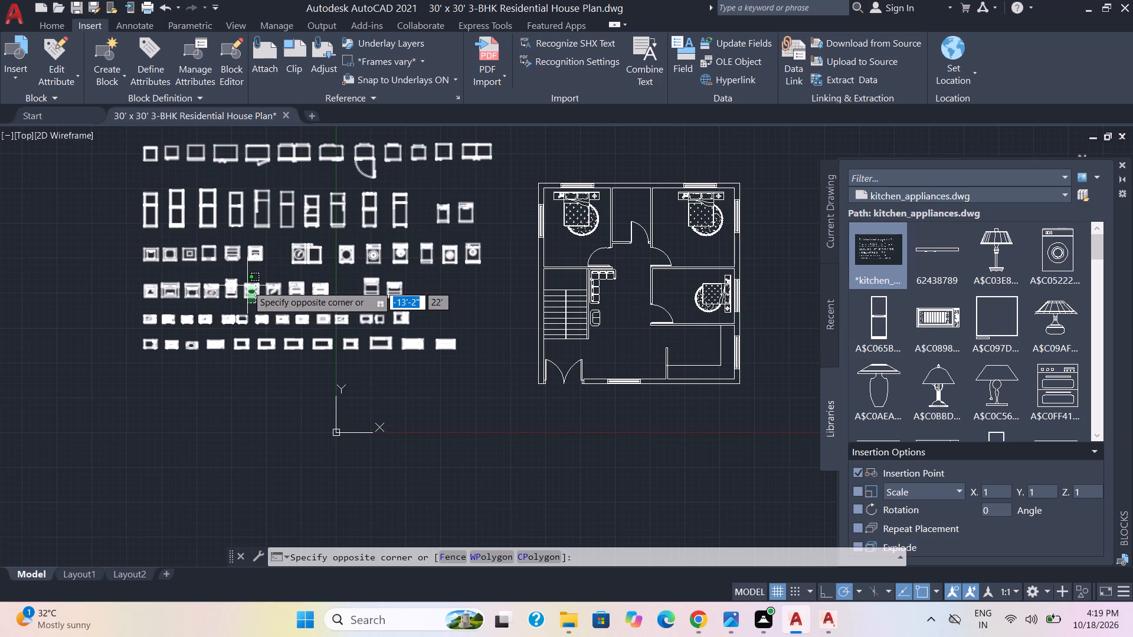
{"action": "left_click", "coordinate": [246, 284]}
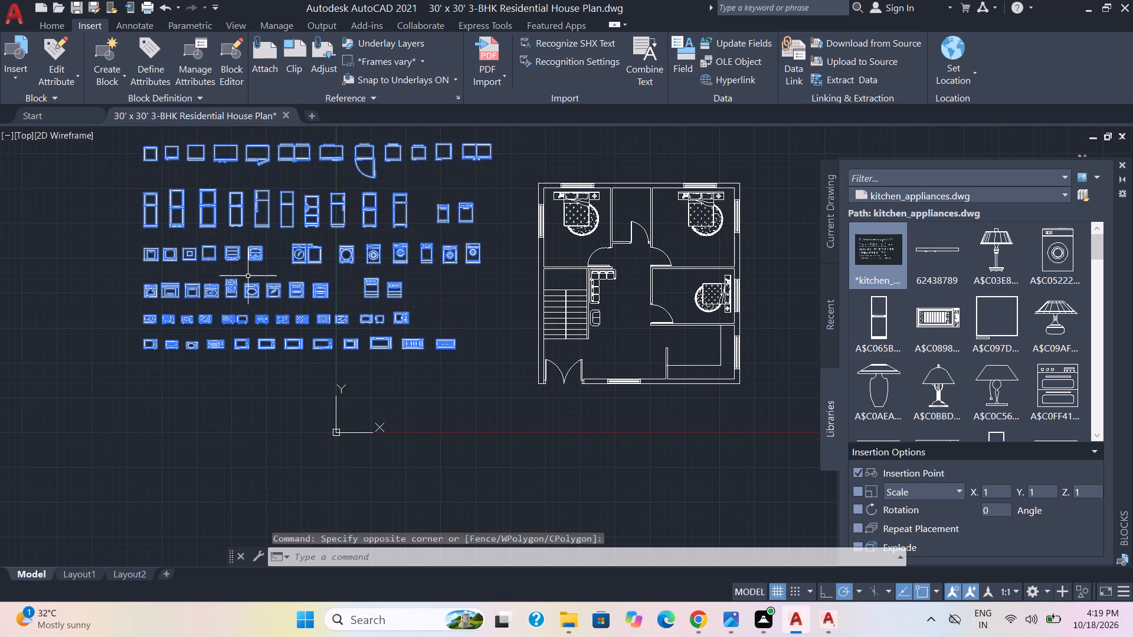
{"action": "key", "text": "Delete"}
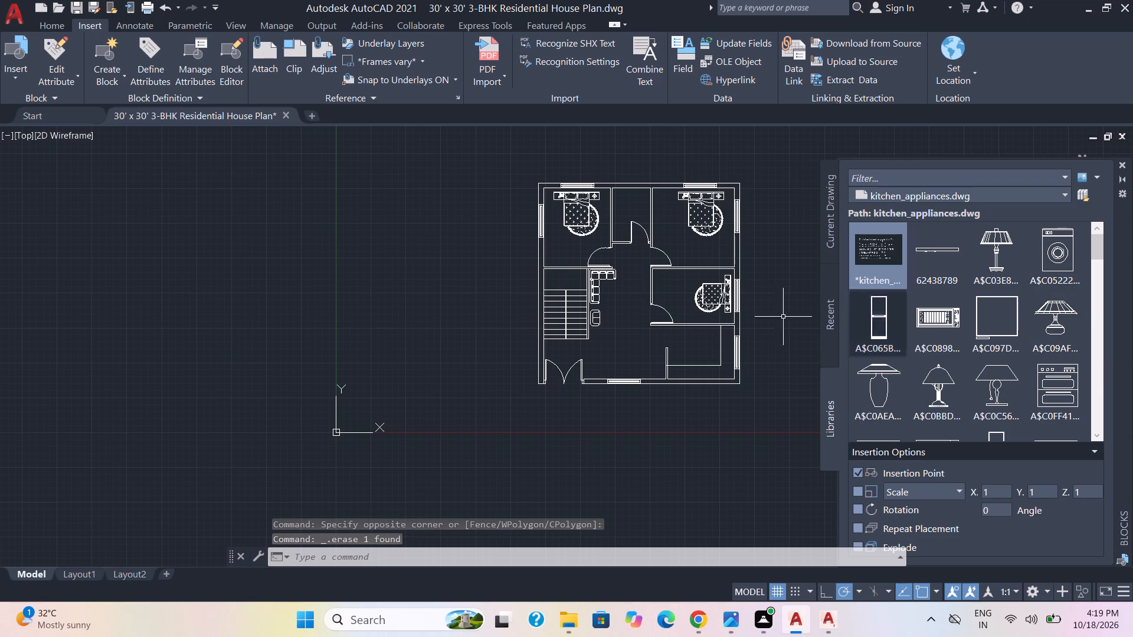
Insert the whole kitchen_appliances drawing with its insertion point just east of the floor plan.
{"action": "left_click_drag", "start_coordinate": [875, 258], "coordinate": [767, 258]}
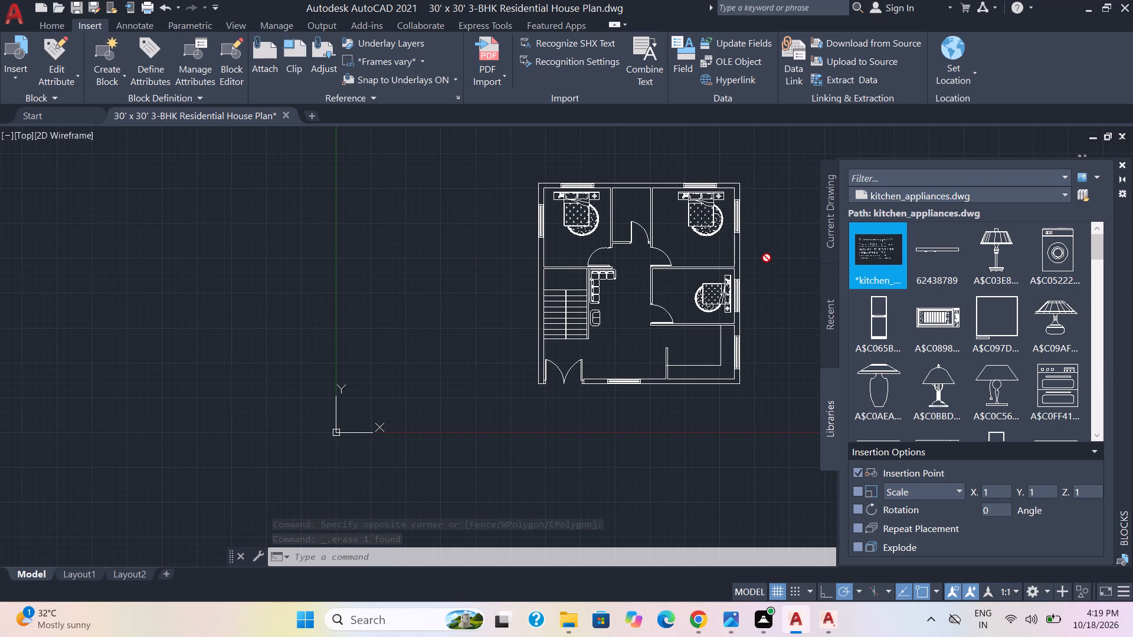
{"action": "left_click_drag", "start_coordinate": [767, 258], "coordinate": [793, 272]}
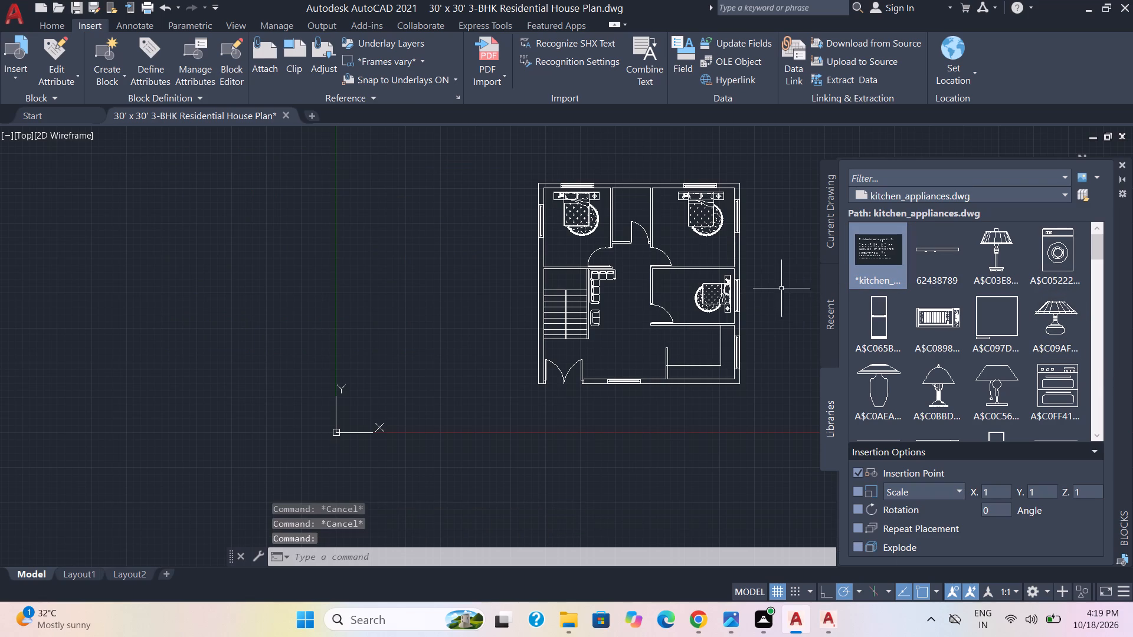
Insert another copy of the whole kitchen_appliances drawing so its appliance rows lie northwest of the floor plan.
{"action": "double_click", "coordinate": [873, 252]}
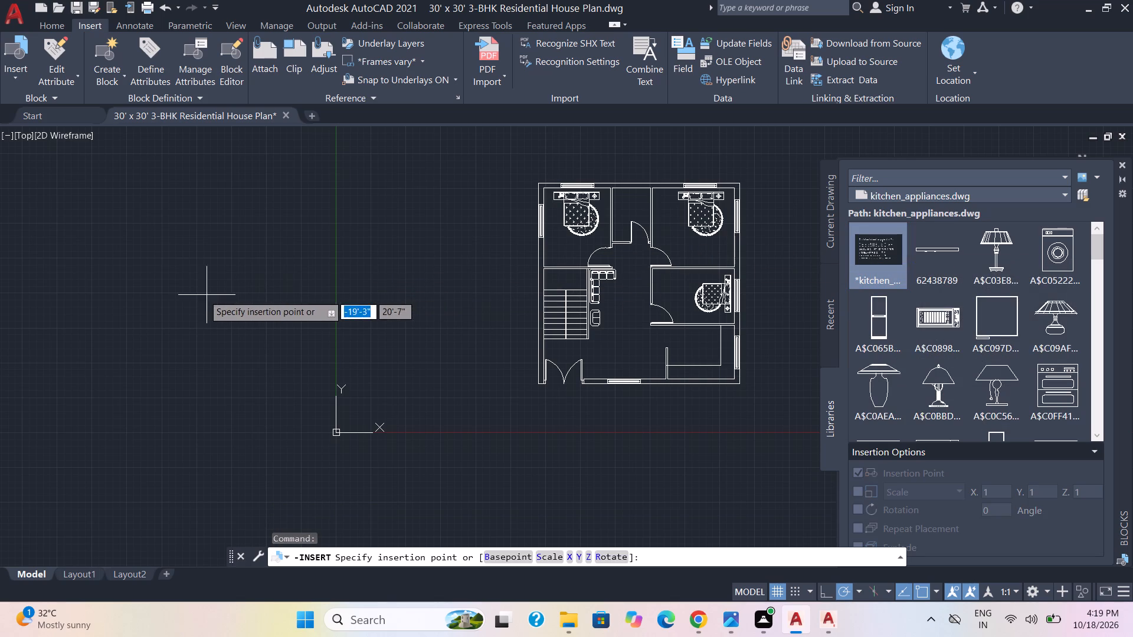
{"action": "left_click", "coordinate": [158, 390]}
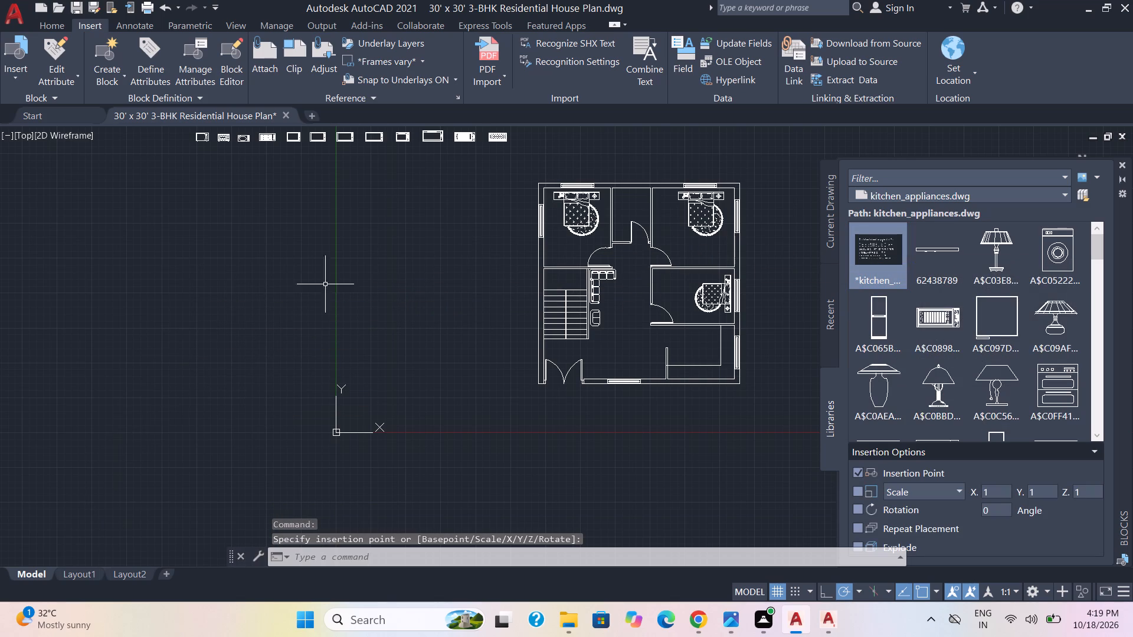
Explode the kitchen appliances block northwest of the floor plan into separate appliances.
{"action": "scroll", "coordinate": [361, 262], "scroll_direction": "down", "scroll_amount": 1}
{"action": "middle_click_drag", "start_coordinate": [361, 262], "coordinate": [359, 458]}
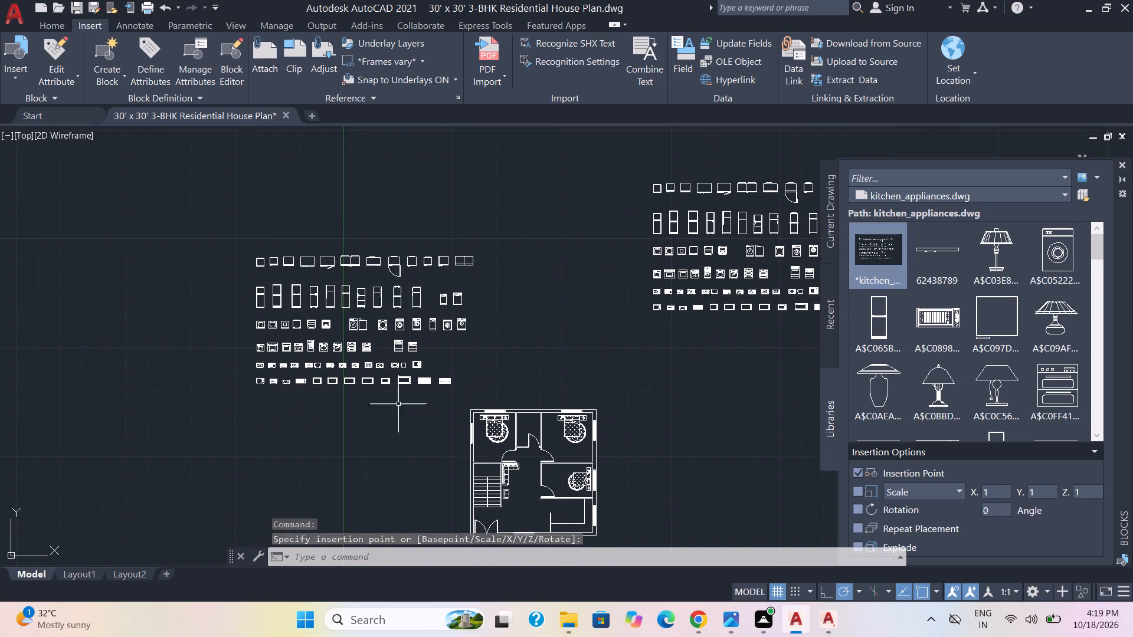
{"action": "left_click", "coordinate": [458, 397]}
{"action": "left_click", "coordinate": [212, 240]}
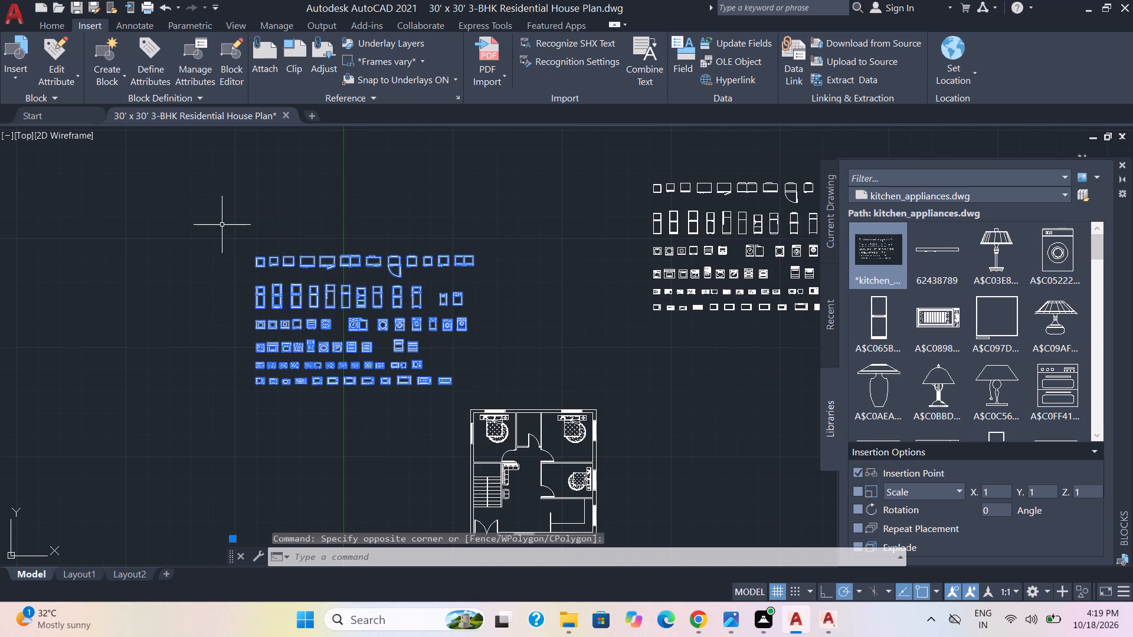
{"action": "key", "text": "x"}
{"action": "key", "text": "Return"}
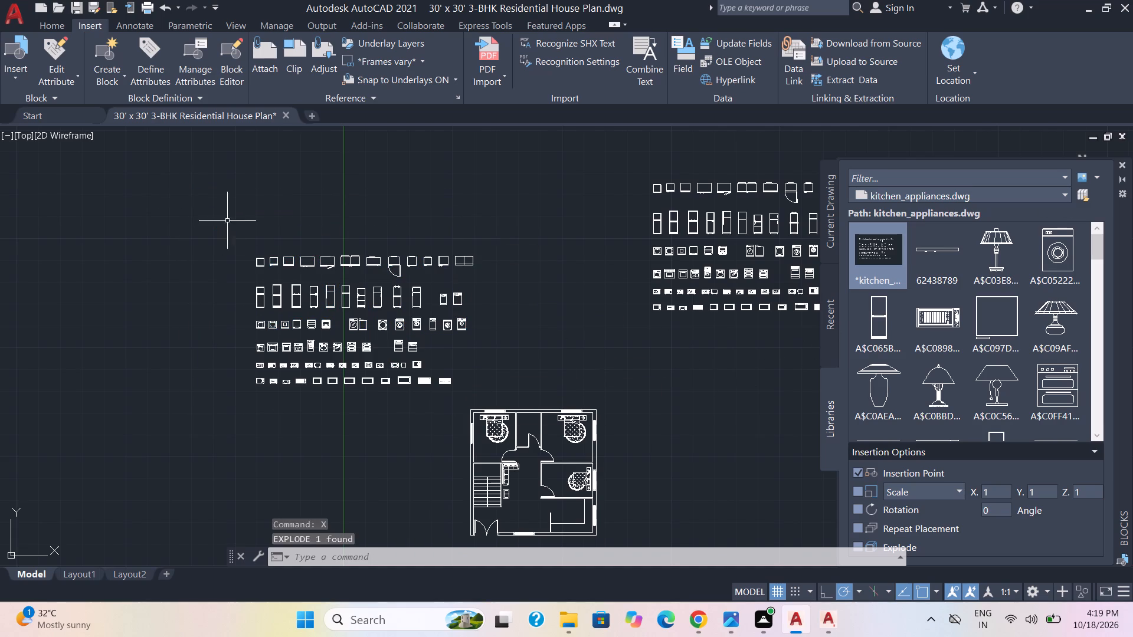
Copy the oval-window oven from the exploded appliances northwest of the plan into the southeast kitchen, just north of the south counter.
{"action": "scroll", "coordinate": [414, 378], "scroll_direction": "up", "scroll_amount": 1}
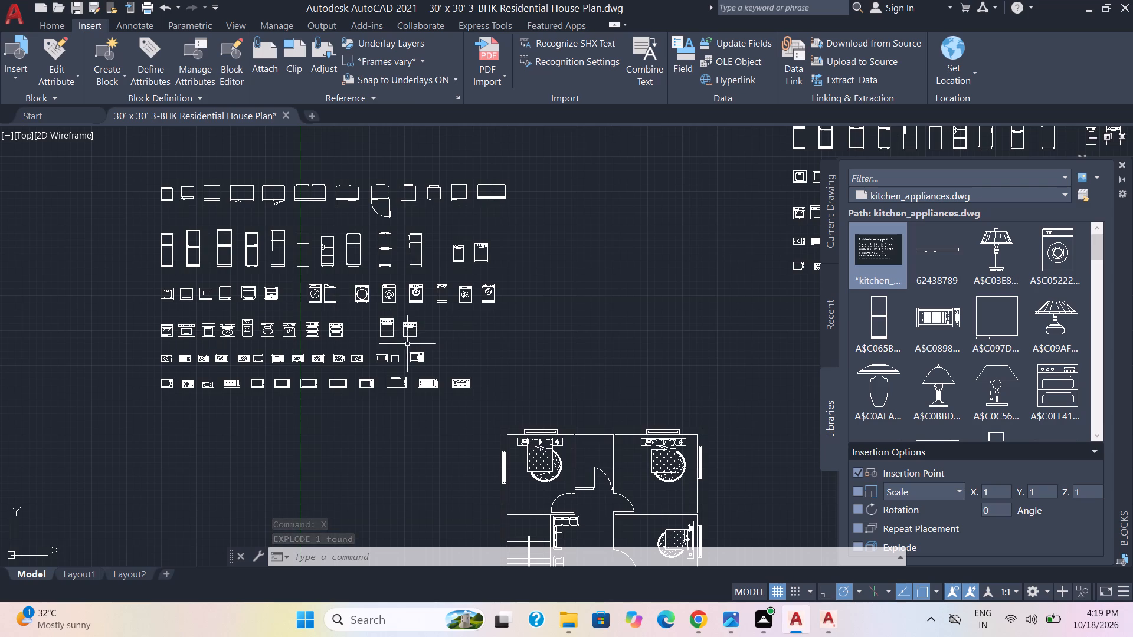
{"action": "scroll", "coordinate": [302, 370], "scroll_direction": "up", "scroll_amount": 1}
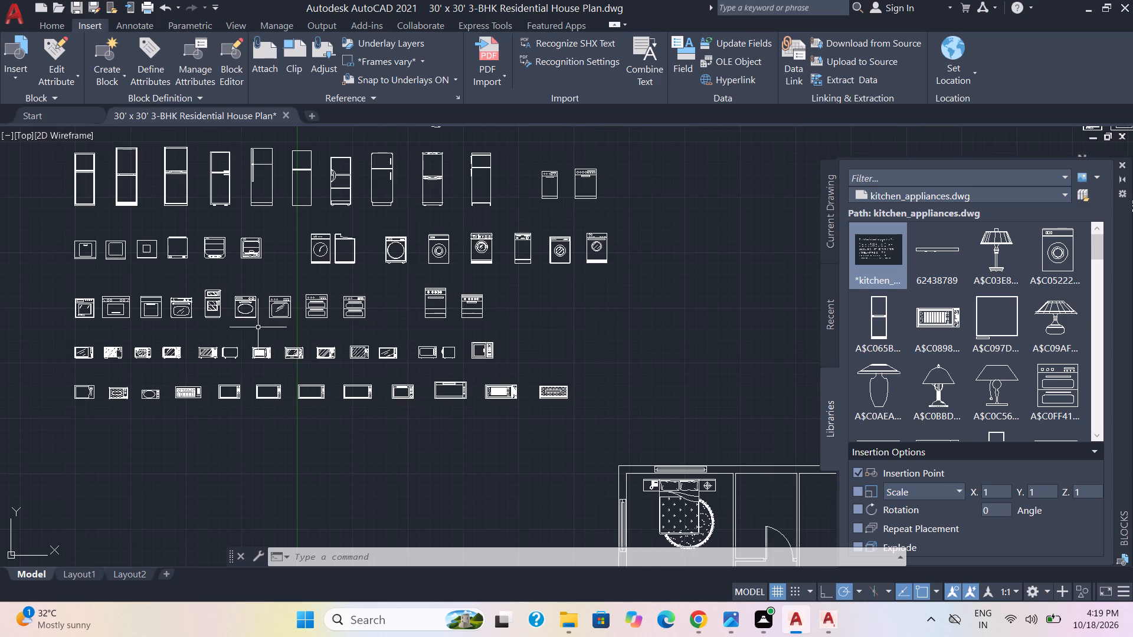
{"action": "left_click", "coordinate": [255, 336]}
{"action": "left_click", "coordinate": [234, 295]}
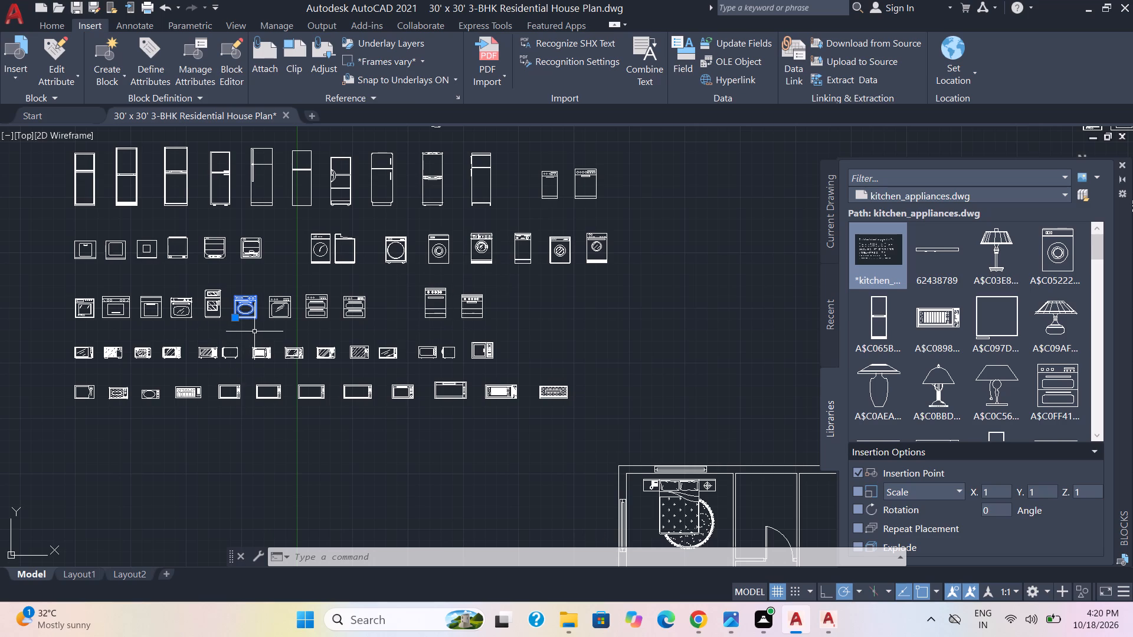
{"action": "key", "text": "c"}
{"action": "key", "text": "o"}
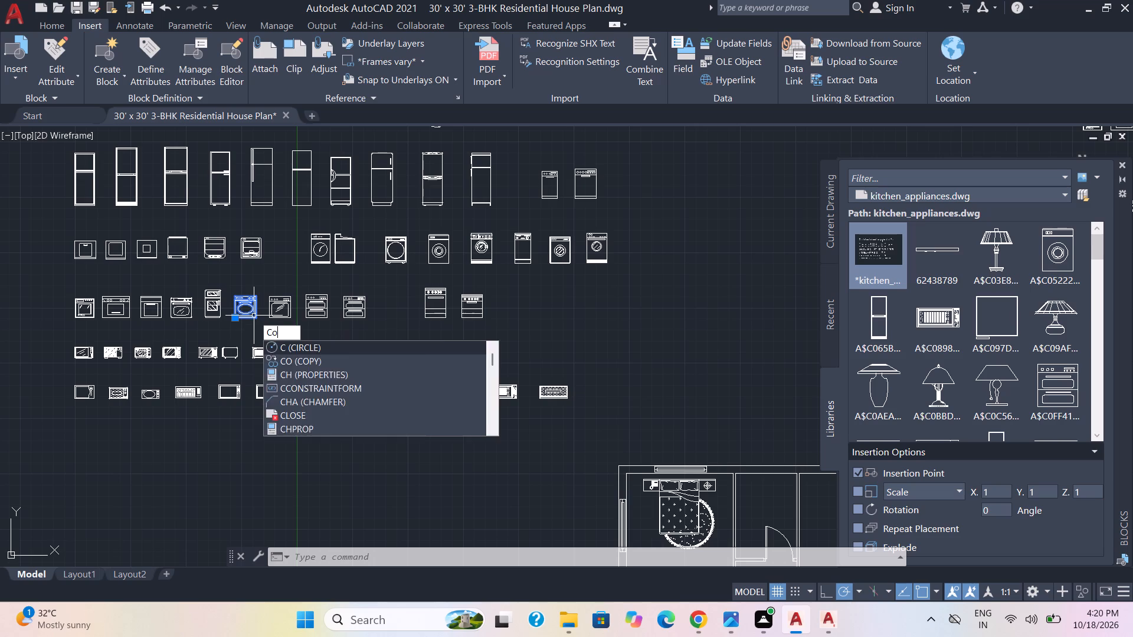
{"action": "key", "text": "Return"}
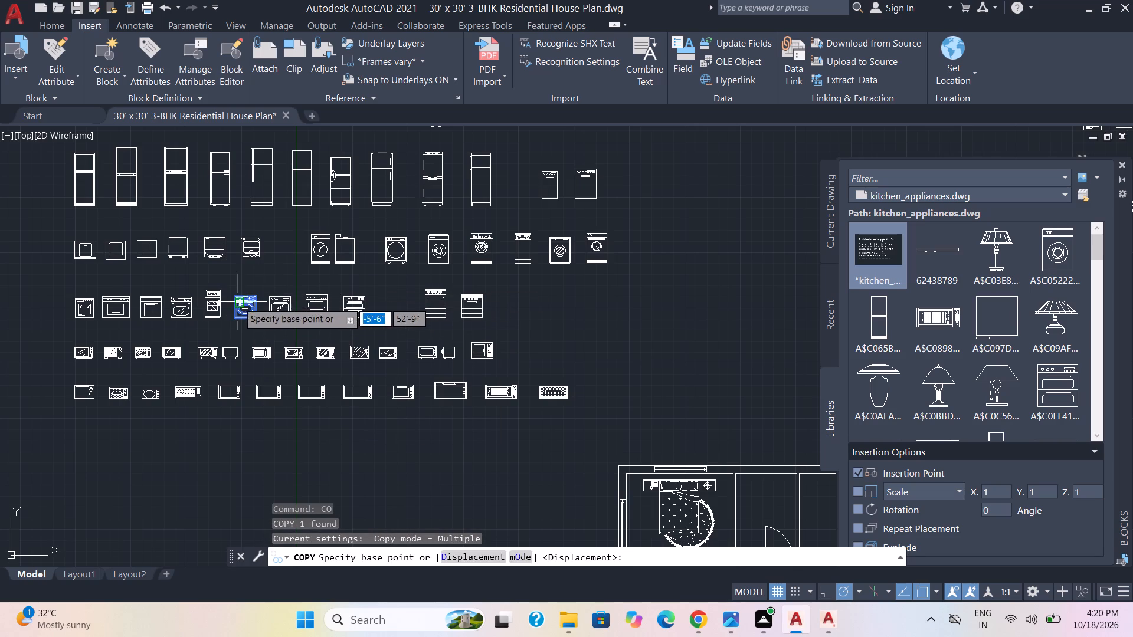
{"action": "scroll", "coordinate": [257, 303], "scroll_direction": "up", "scroll_amount": 2}
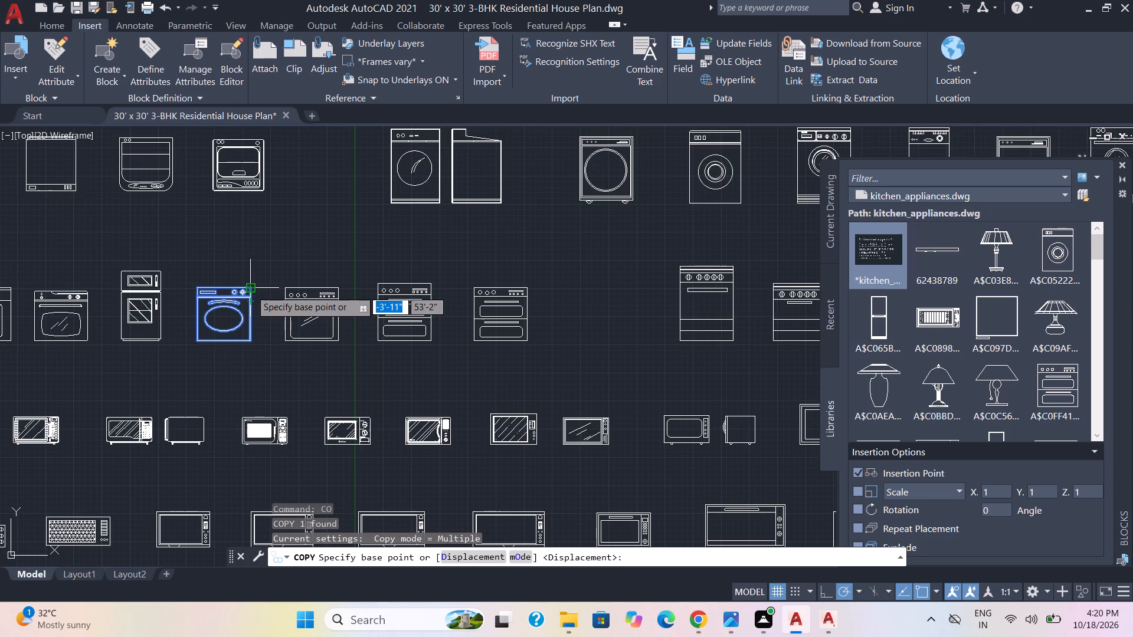
{"action": "left_click", "coordinate": [251, 290]}
{"action": "scroll", "coordinate": [450, 421], "scroll_direction": "down", "scroll_amount": 5}
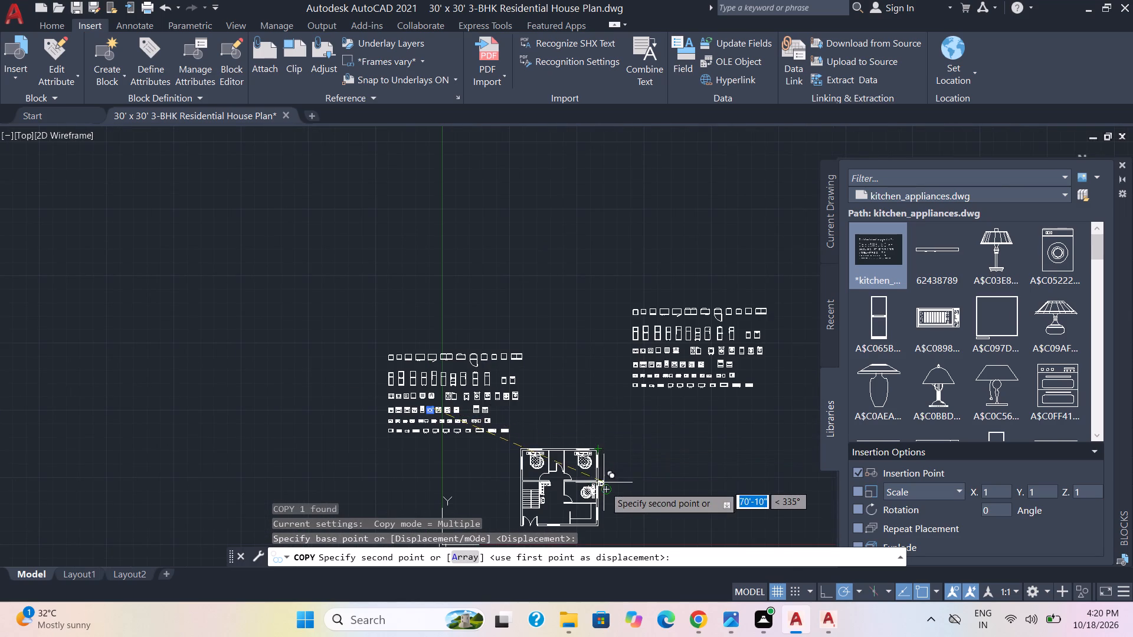
{"action": "scroll", "coordinate": [609, 499], "scroll_direction": "up", "scroll_amount": 3}
{"action": "middle_click_drag", "start_coordinate": [610, 499], "coordinate": [602, 243]}
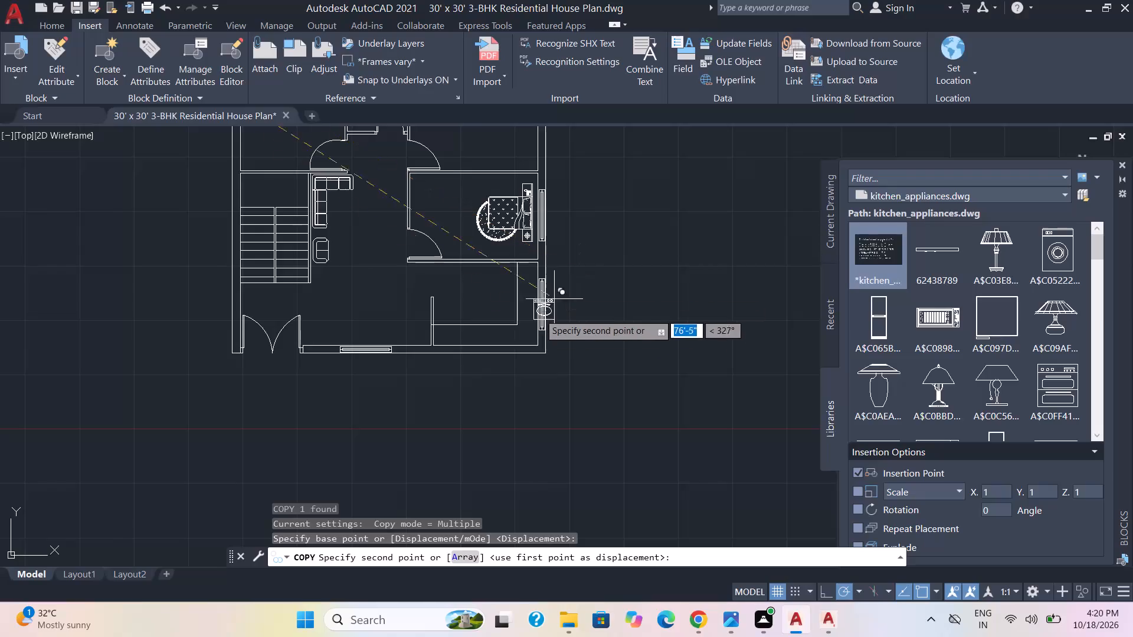
{"action": "scroll", "coordinate": [493, 323], "scroll_direction": "up", "scroll_amount": 3}
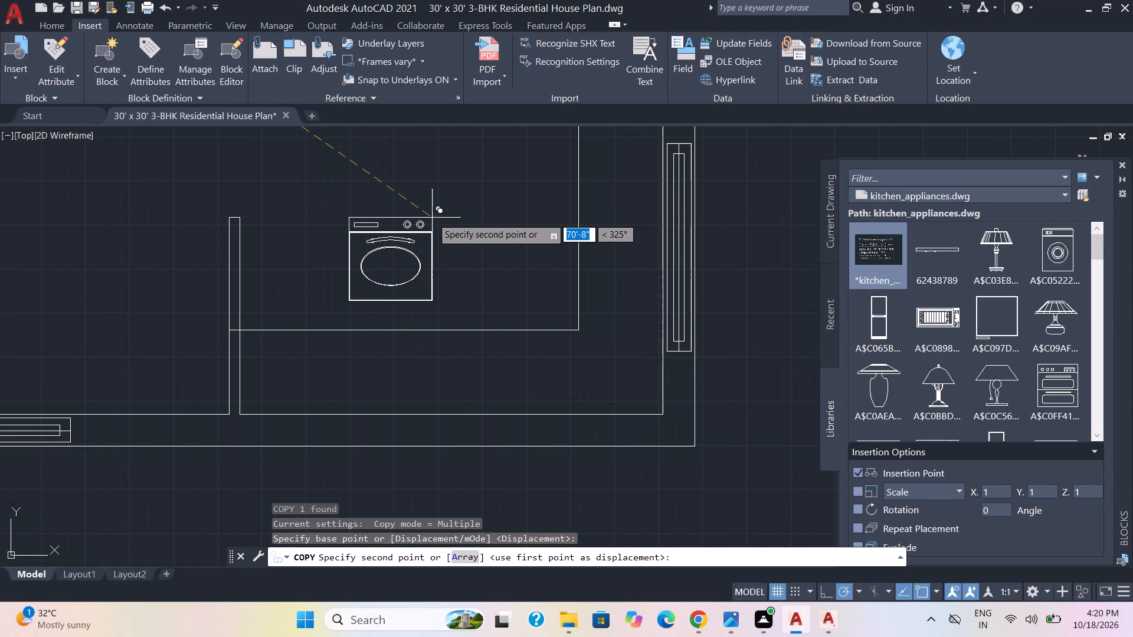
{"action": "left_click", "coordinate": [432, 218]}
{"action": "key", "text": "Escape"}
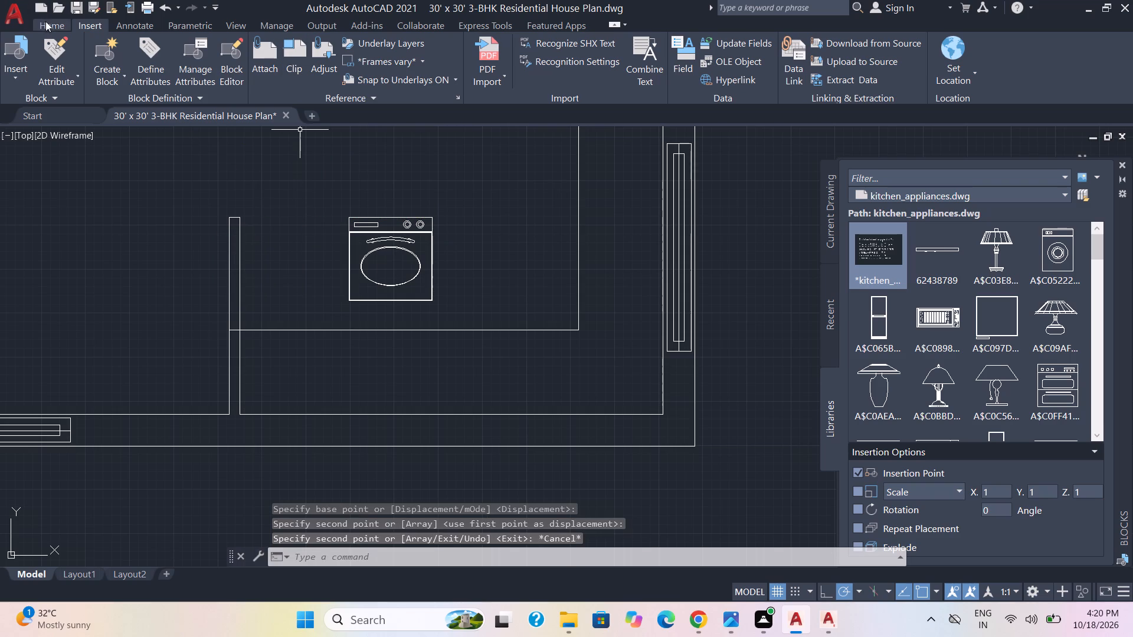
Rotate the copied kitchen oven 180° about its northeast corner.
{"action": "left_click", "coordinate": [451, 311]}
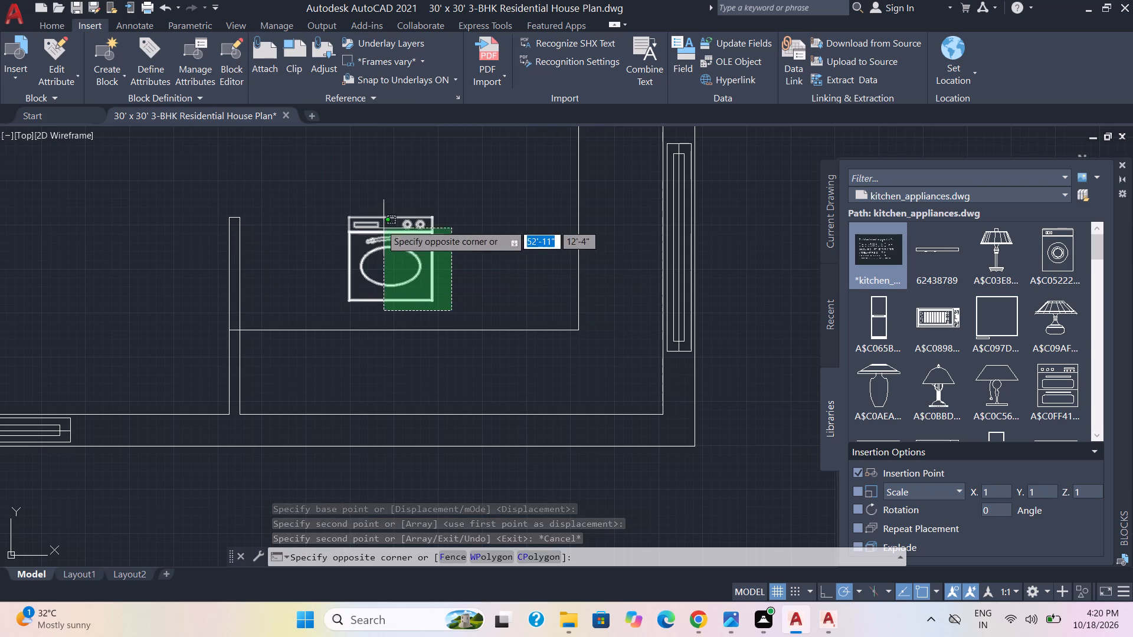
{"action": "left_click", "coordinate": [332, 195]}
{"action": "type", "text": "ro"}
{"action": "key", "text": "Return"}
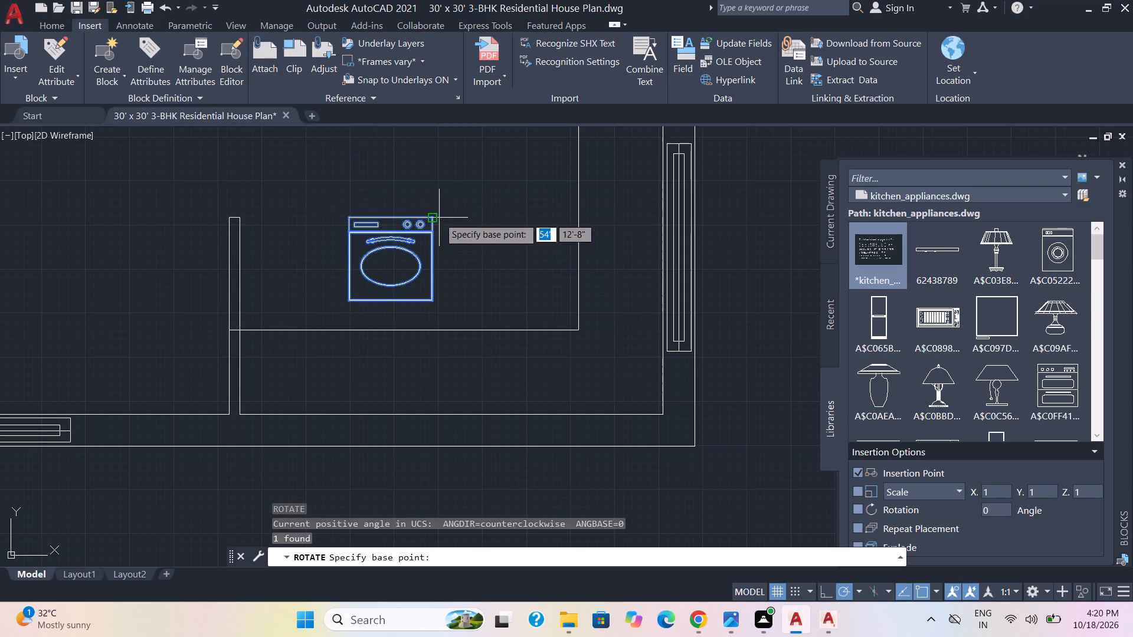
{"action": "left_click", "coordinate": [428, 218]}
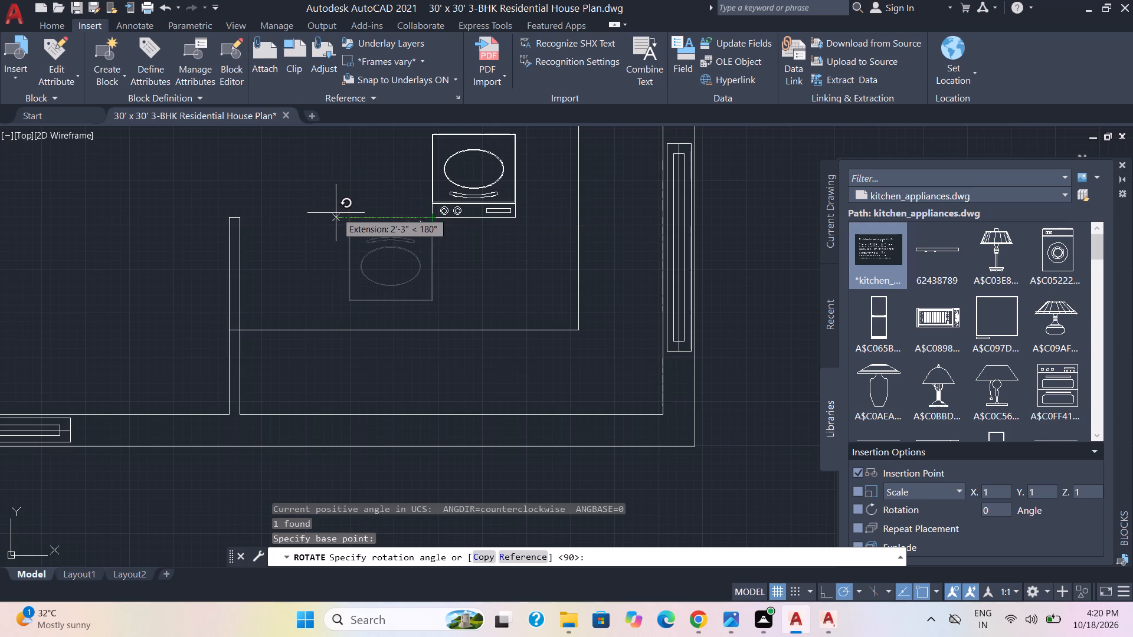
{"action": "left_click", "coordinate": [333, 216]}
Scale the kitchen oven down to about three quarters of its size, using its southeast corner as base point.
{"action": "left_click", "coordinate": [532, 246]}
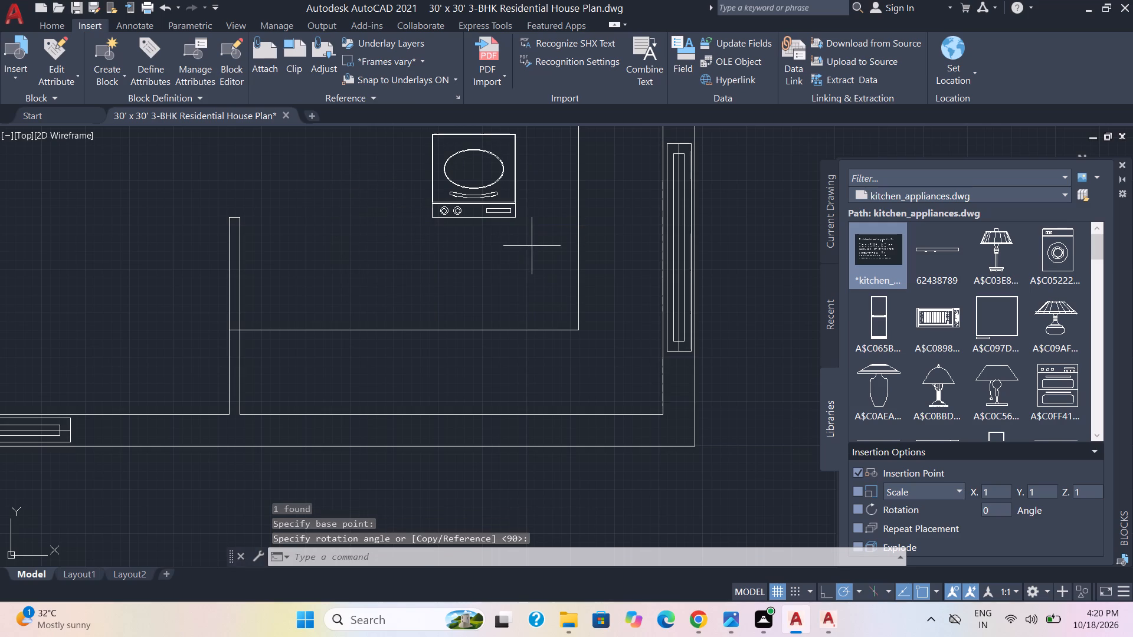
{"action": "left_click", "coordinate": [416, 165]}
{"action": "type", "text": "sc"}
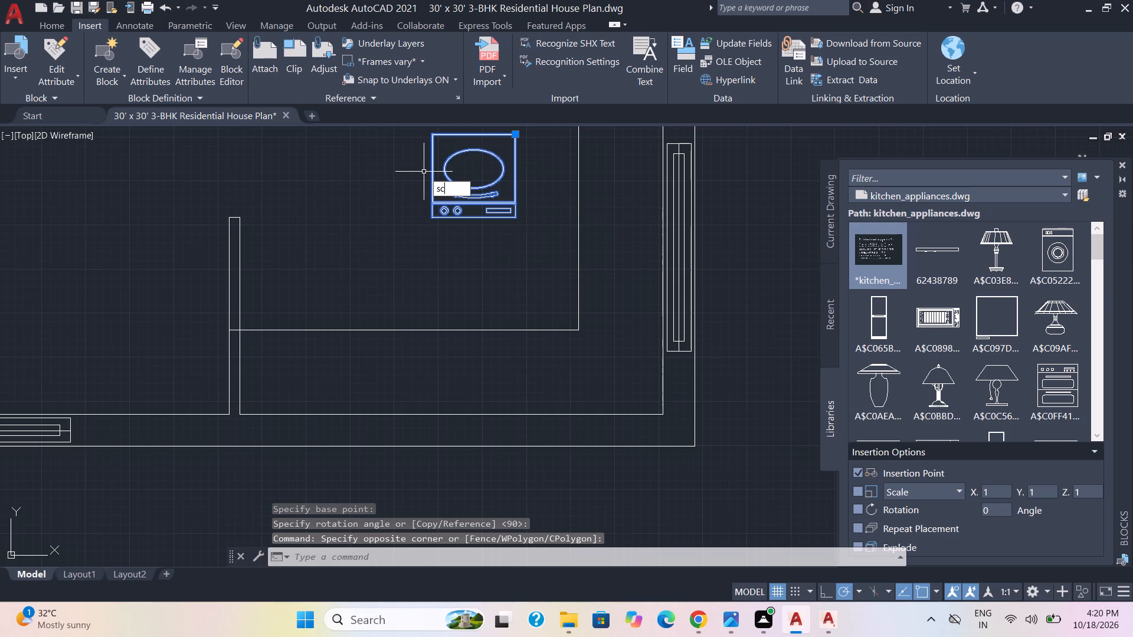
{"action": "key", "text": "Return"}
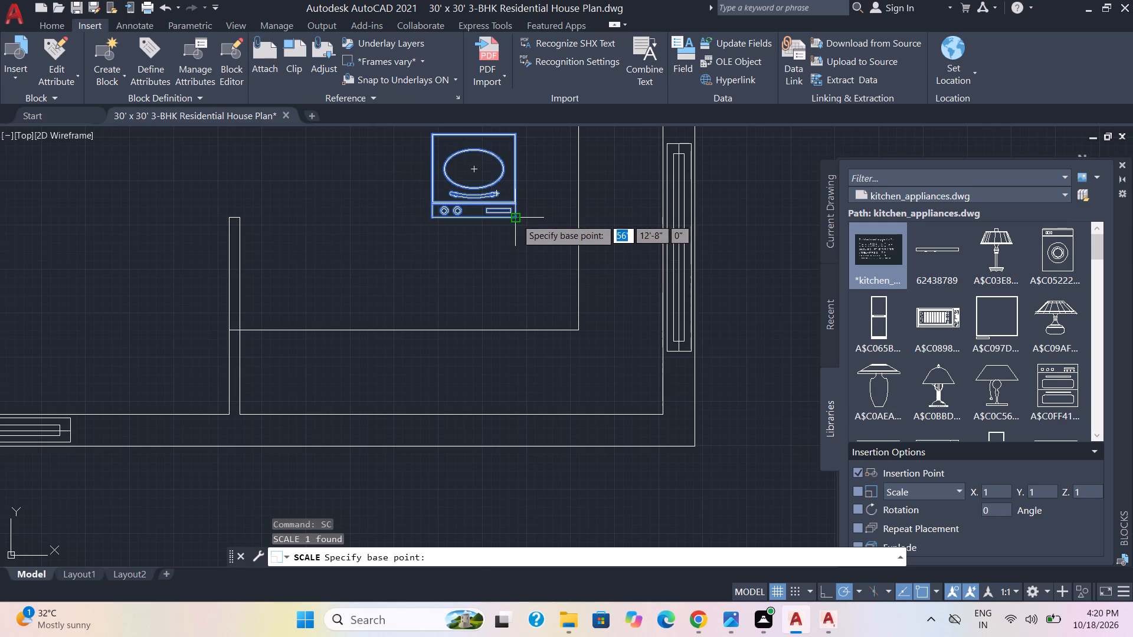
{"action": "left_click", "coordinate": [516, 219]}
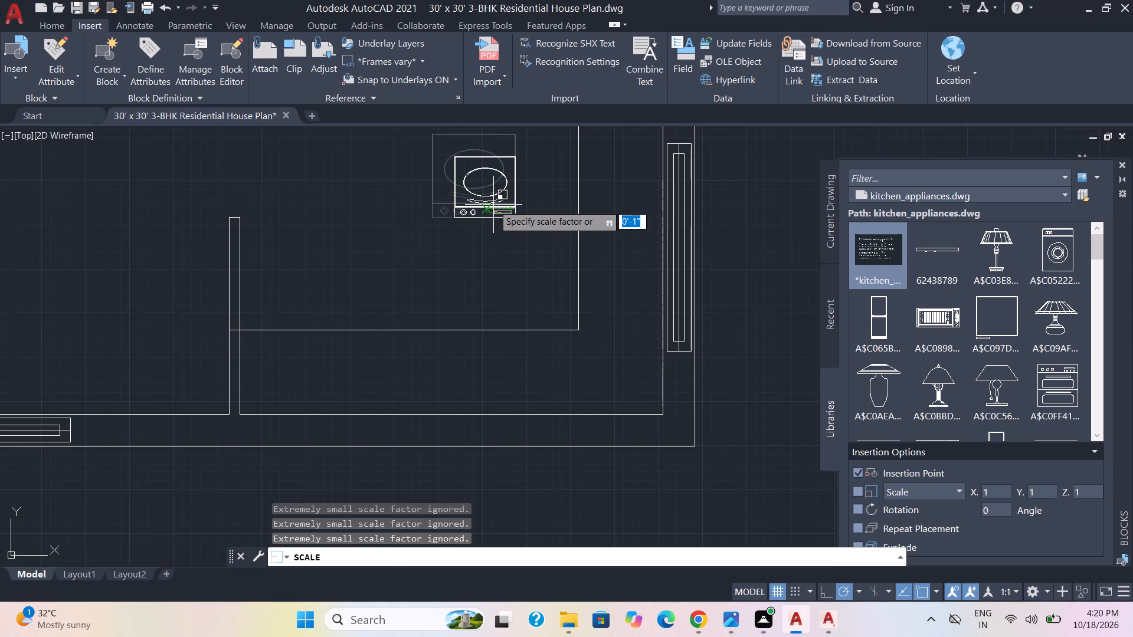
{"action": "left_click", "coordinate": [493, 204]}
Move the scaled oven south onto the kitchen counter strip along the south wall.
{"action": "left_click", "coordinate": [526, 231]}
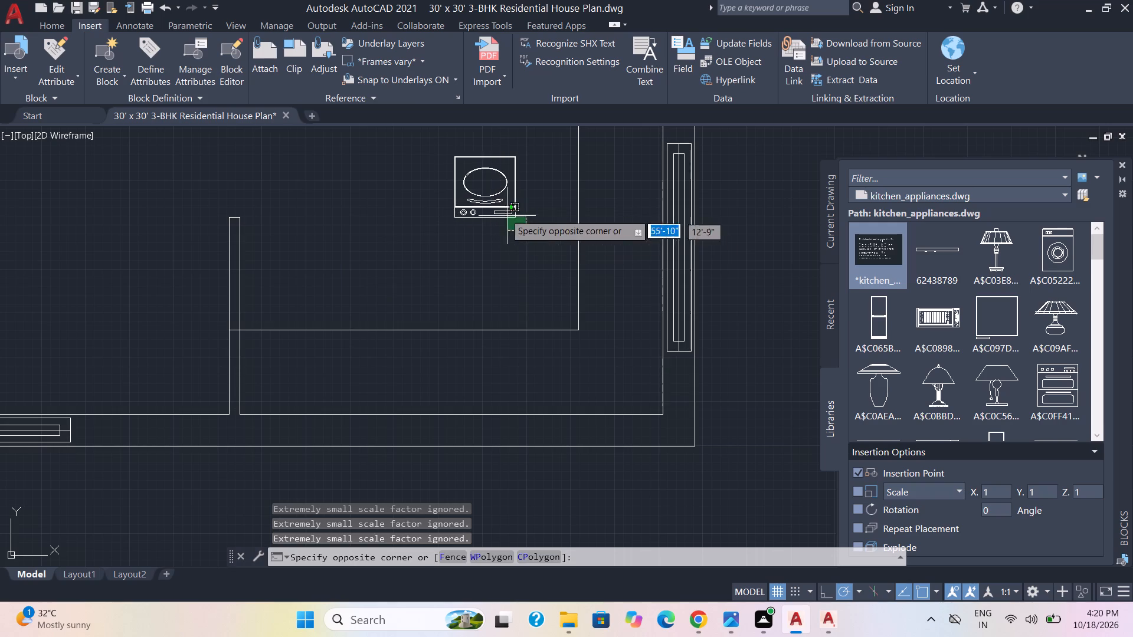
{"action": "left_click", "coordinate": [428, 157]}
{"action": "key", "text": "m"}
{"action": "key", "text": "Return"}
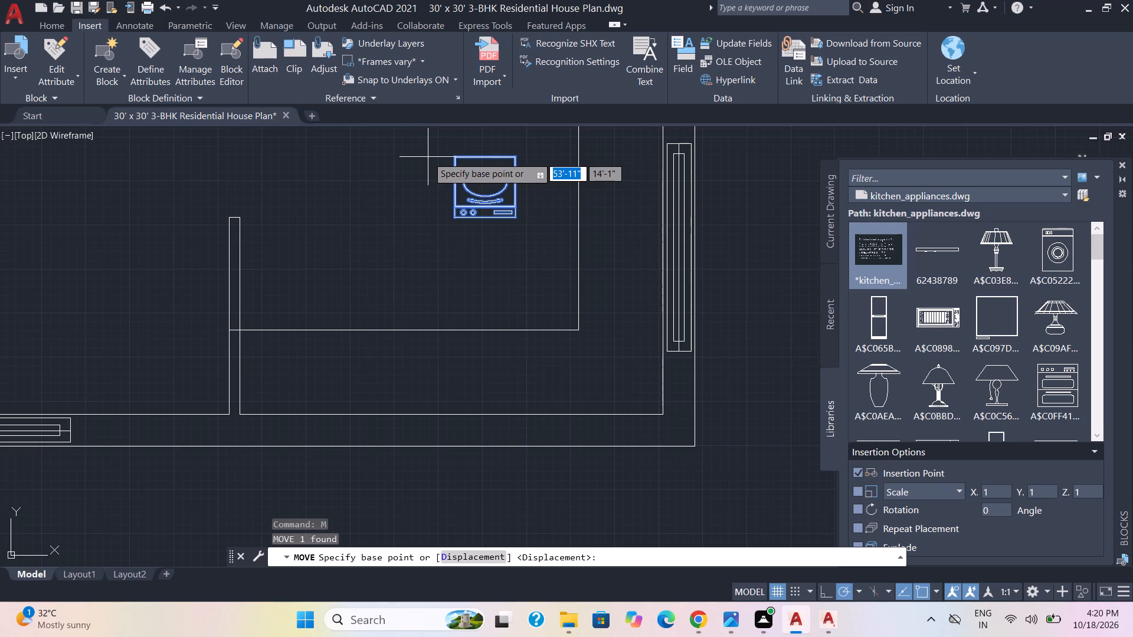
{"action": "left_click", "coordinate": [515, 219]}
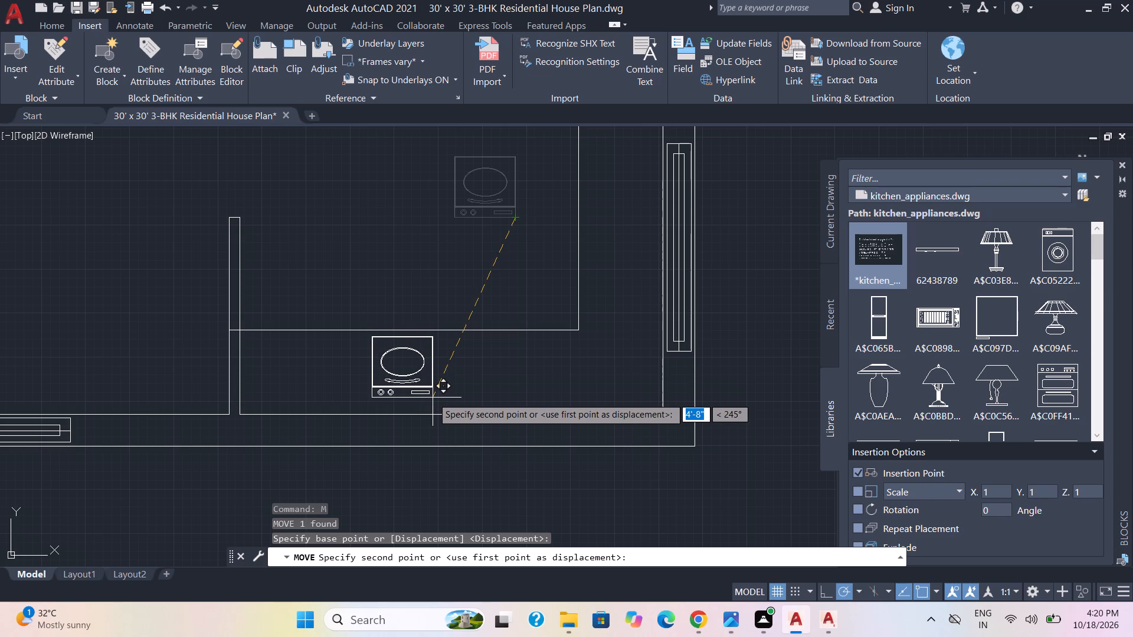
{"action": "left_click", "coordinate": [433, 398]}
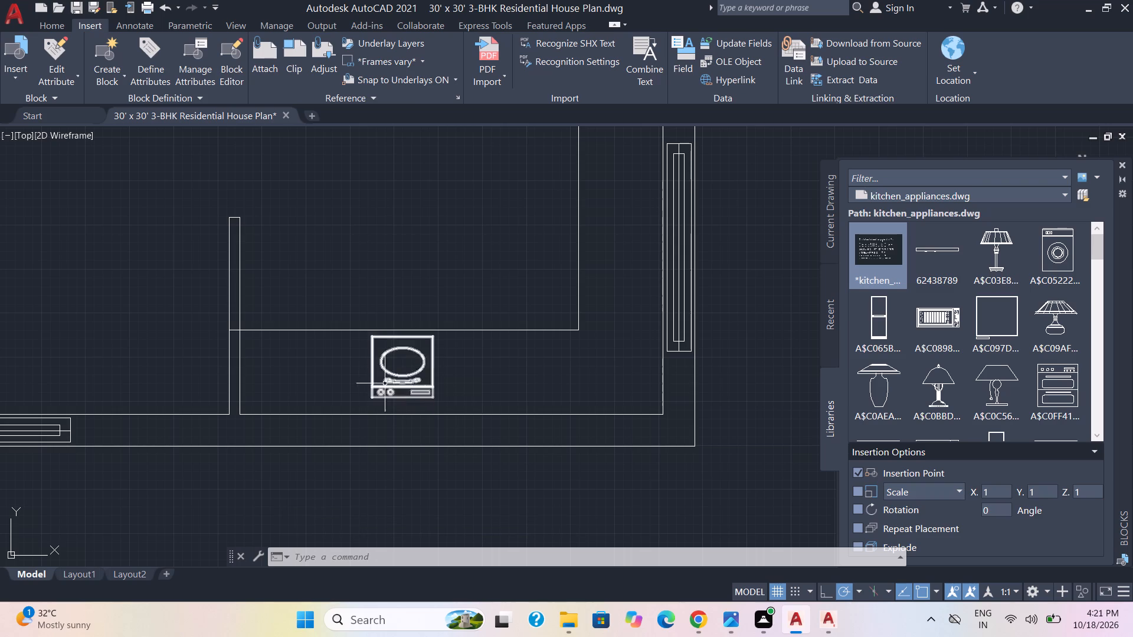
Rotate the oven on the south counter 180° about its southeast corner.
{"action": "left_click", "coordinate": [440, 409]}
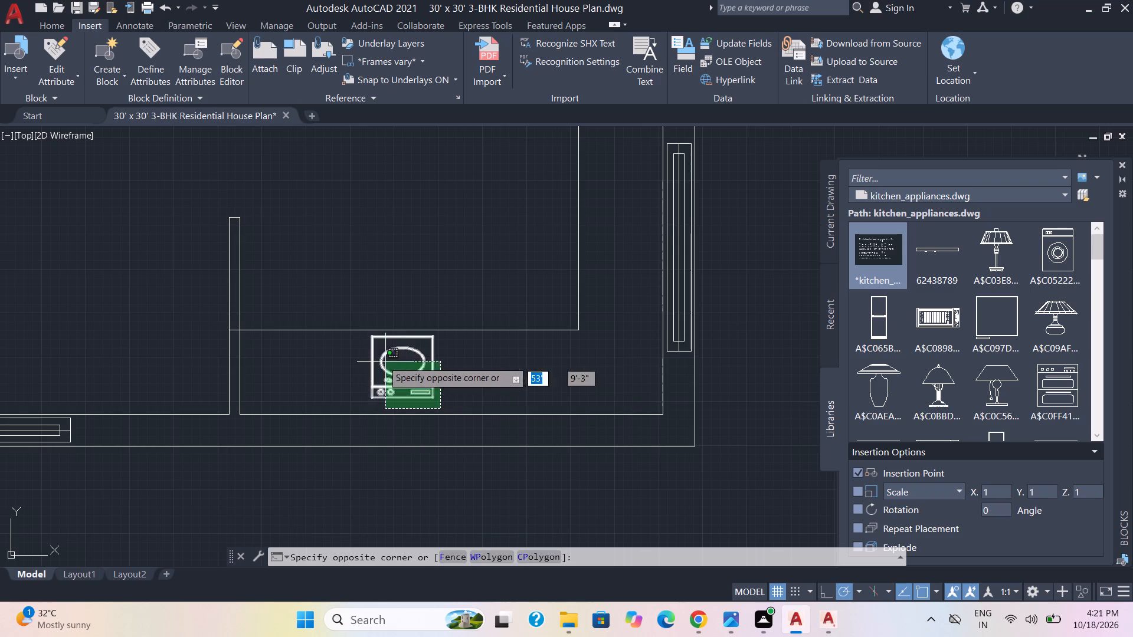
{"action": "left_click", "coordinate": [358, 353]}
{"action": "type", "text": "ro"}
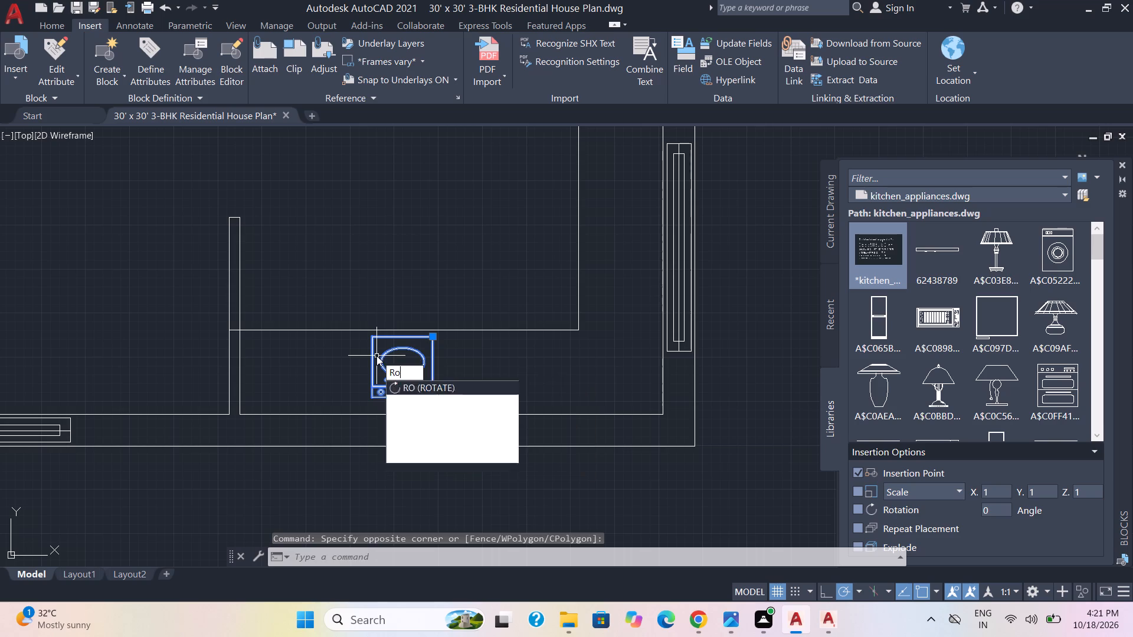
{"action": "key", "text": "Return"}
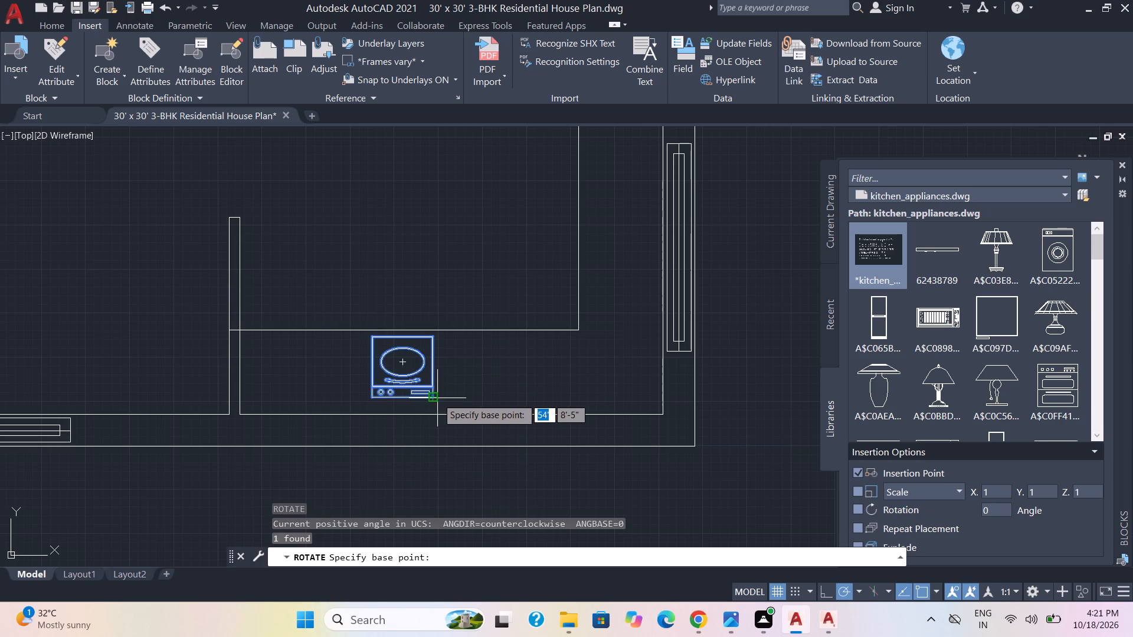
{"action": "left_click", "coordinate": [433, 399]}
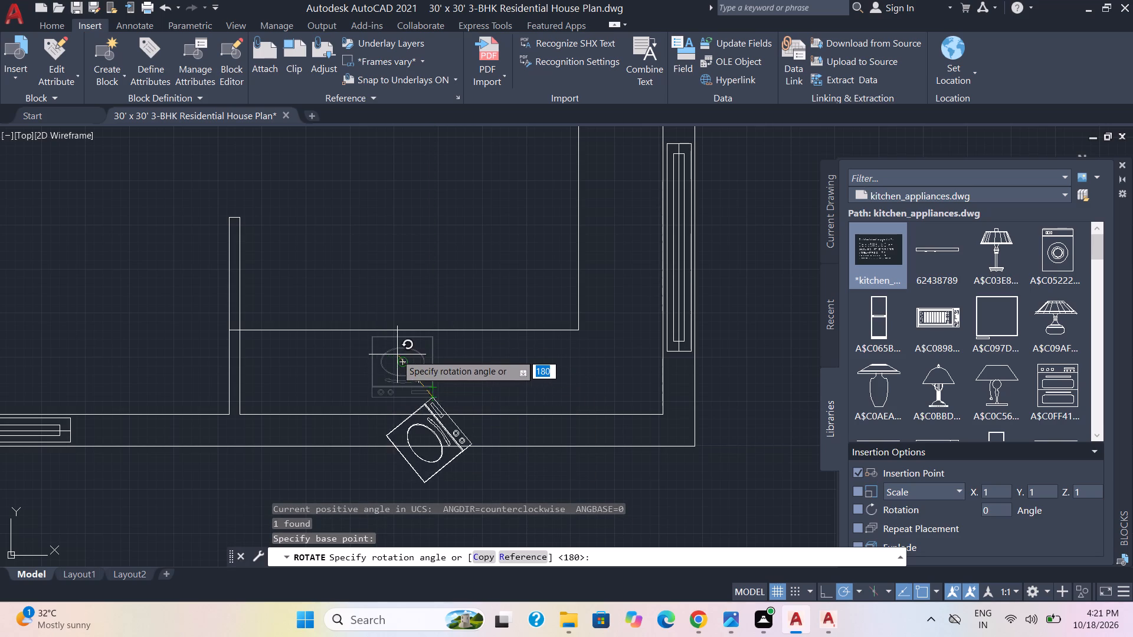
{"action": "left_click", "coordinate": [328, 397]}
Move the oven off the south wall to the middle of the counter's depth, just inside the counter's front line.
{"action": "left_click", "coordinate": [509, 430]}
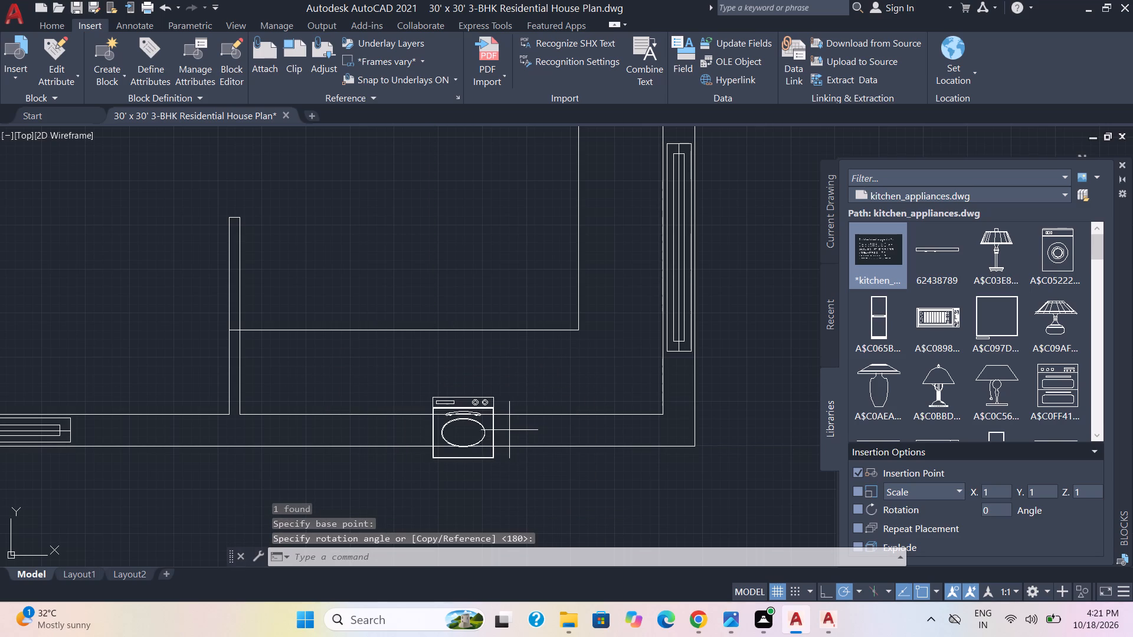
{"action": "left_click", "coordinate": [422, 423]}
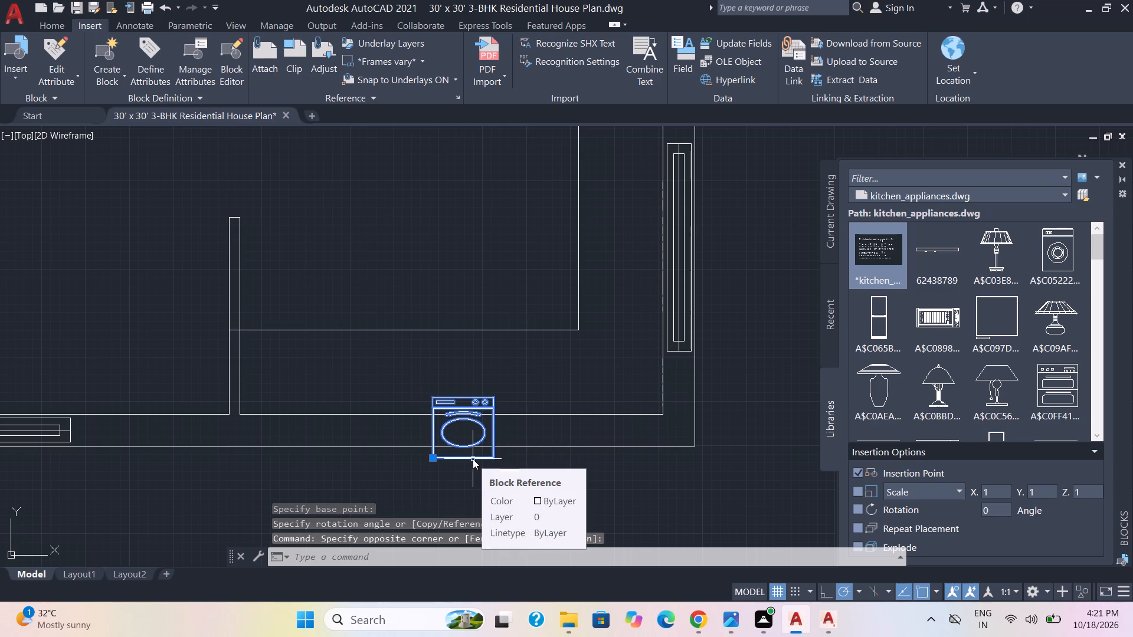
{"action": "key", "text": "m"}
{"action": "key", "text": "Return"}
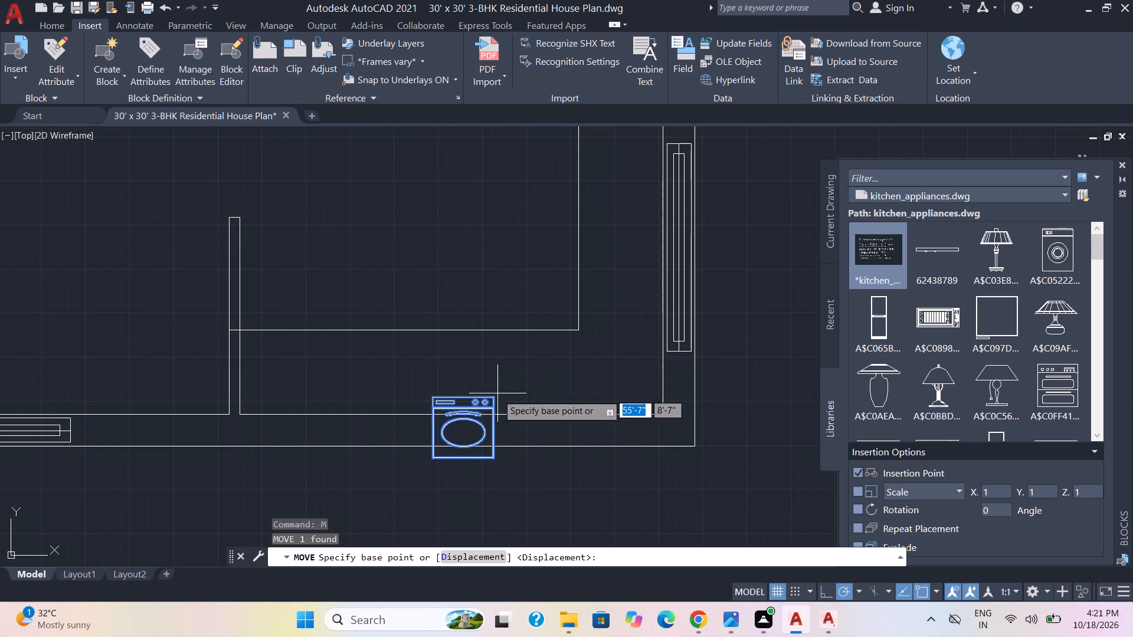
{"action": "left_click", "coordinate": [495, 398]}
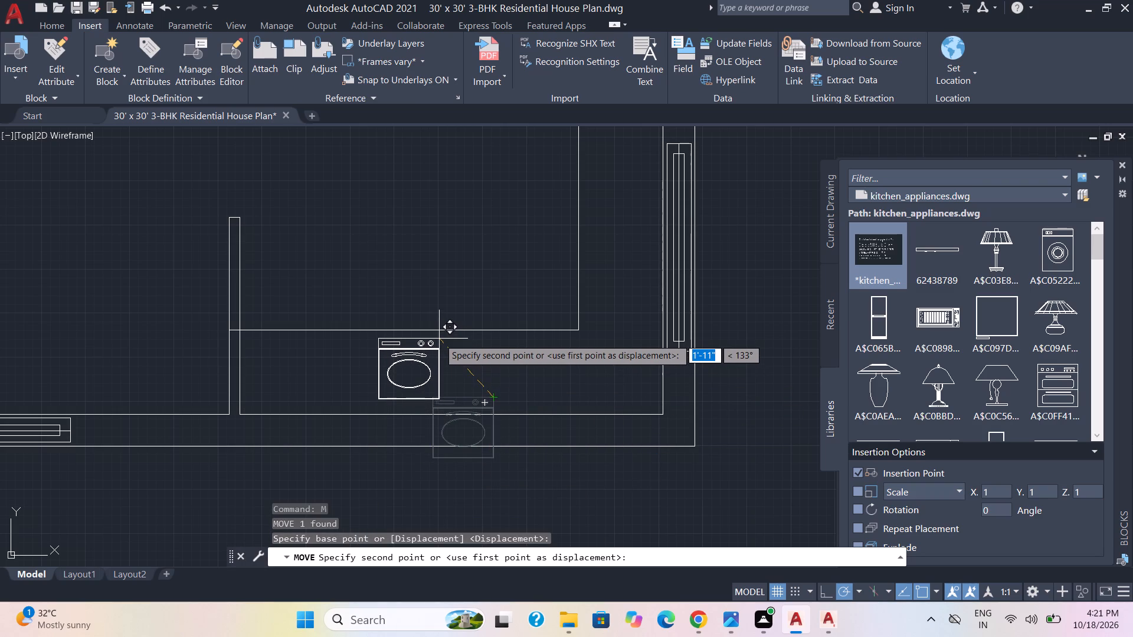
{"action": "left_click", "coordinate": [435, 340]}
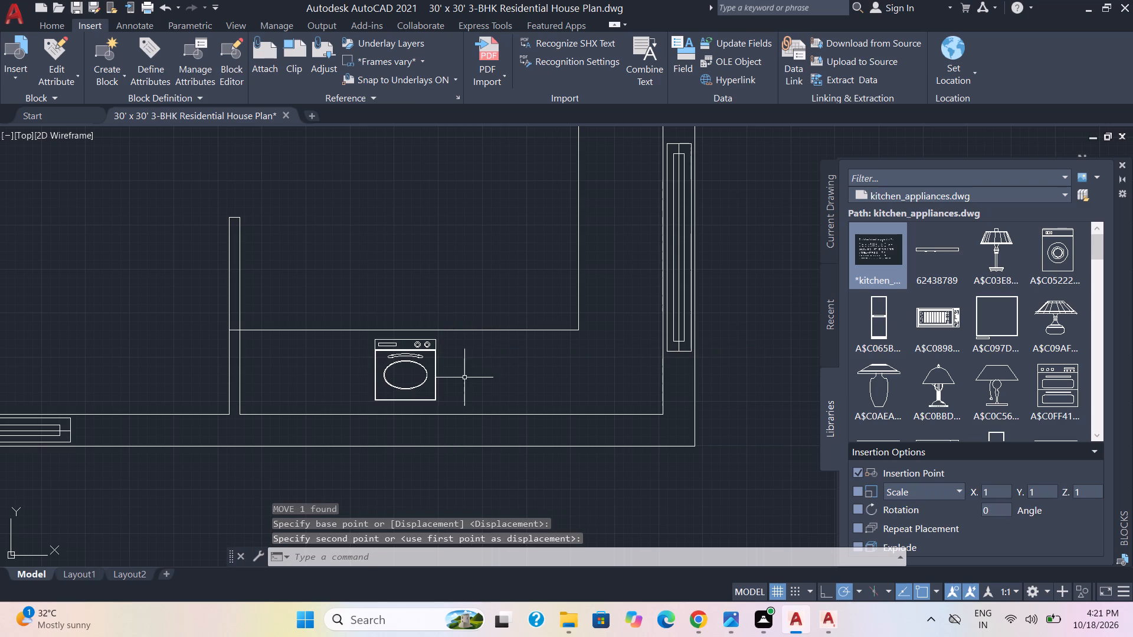
Copy the counter oven about 1'-5" to the east so the two units sit side by side.
{"action": "left_click", "coordinate": [444, 403]}
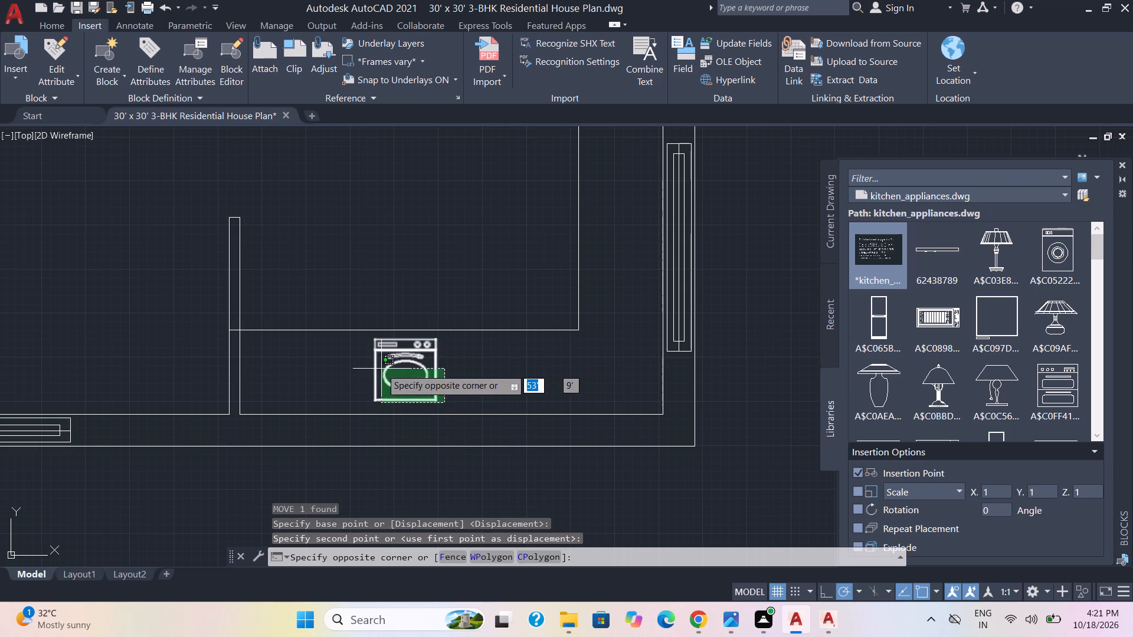
{"action": "left_click", "coordinate": [370, 364]}
{"action": "type", "text": "co"}
{"action": "key", "text": "Return"}
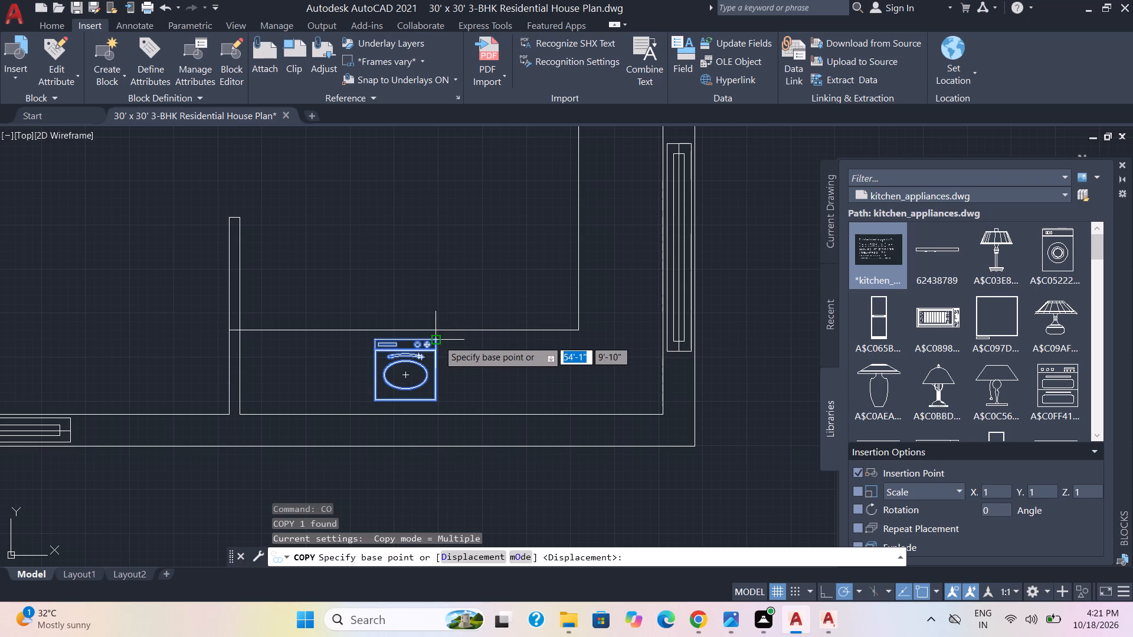
{"action": "left_click", "coordinate": [435, 340]}
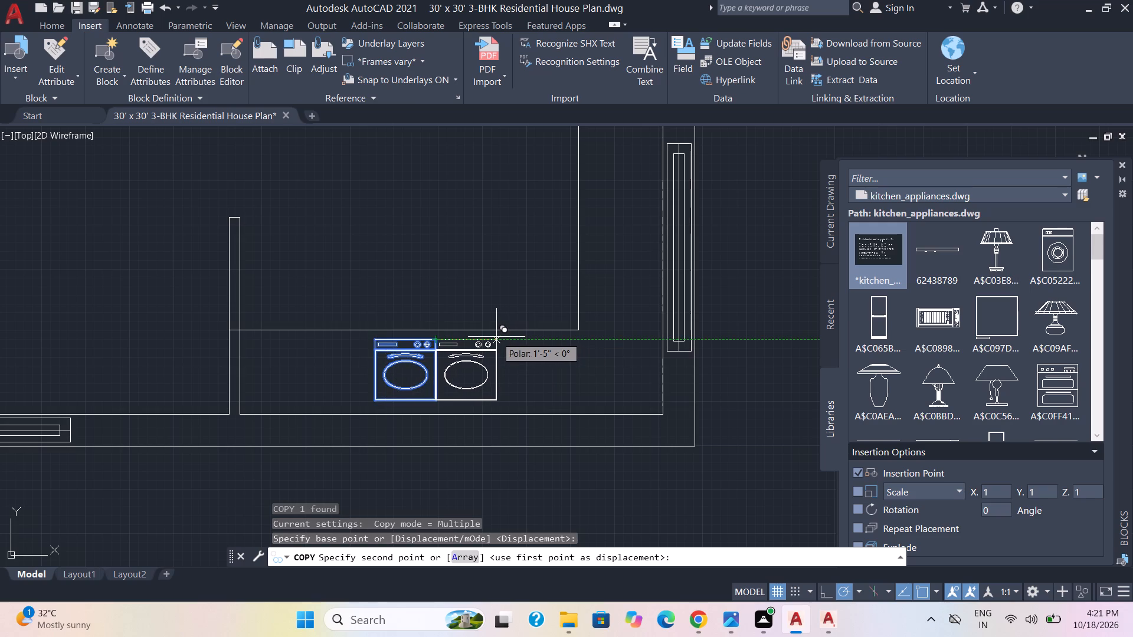
{"action": "left_click", "coordinate": [497, 337]}
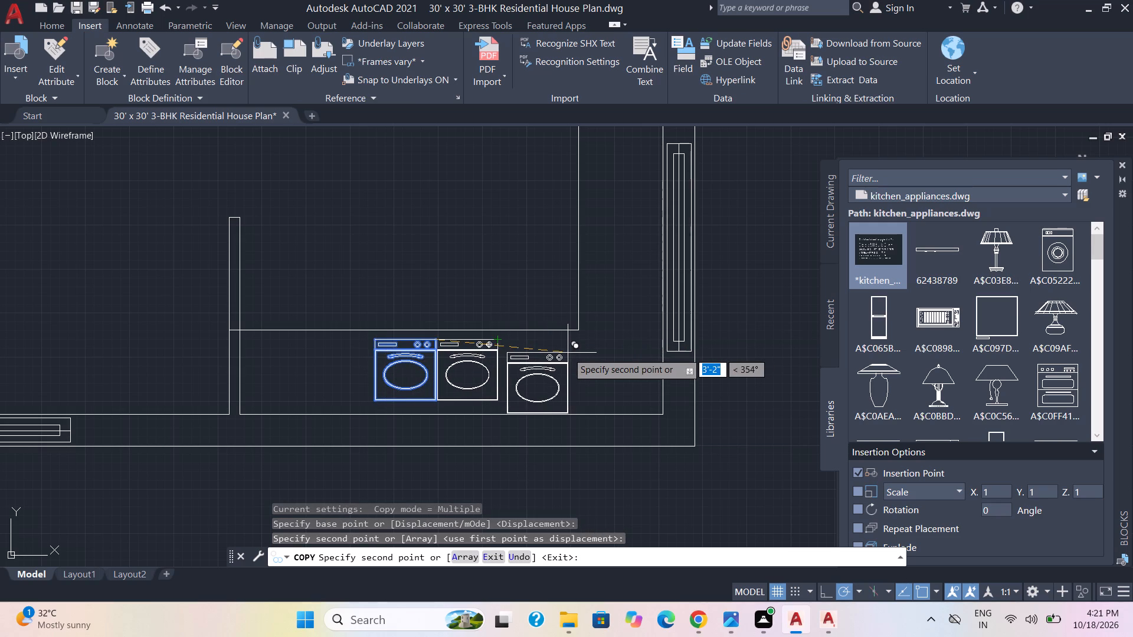
{"action": "key", "text": "Escape"}
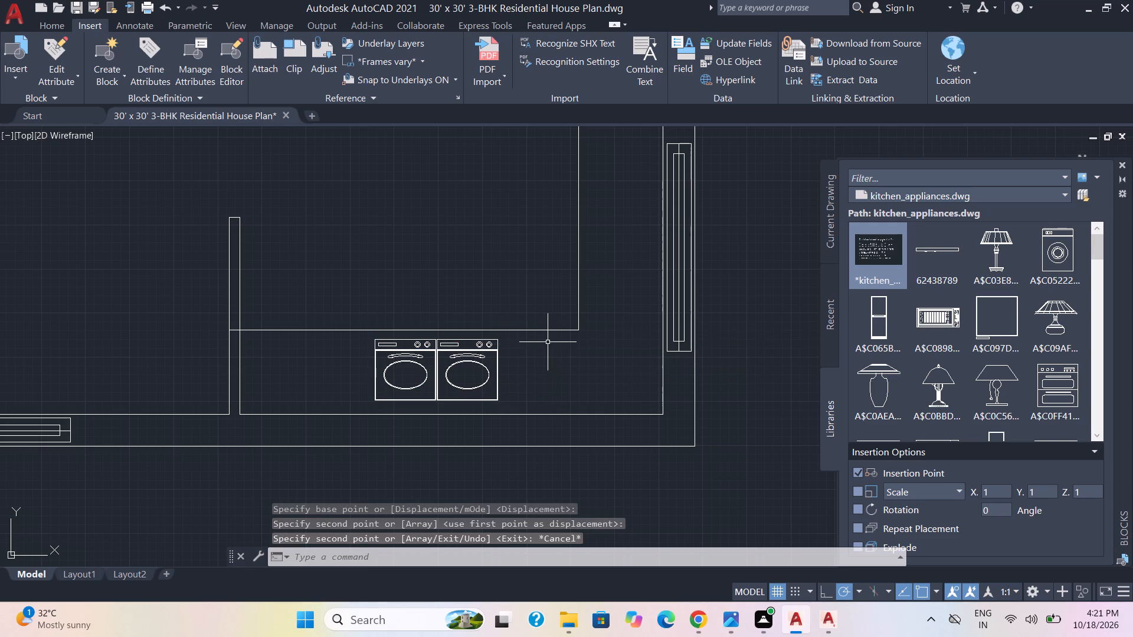
Insert the two-door refrigerator block A$C268718F8 from kitchen_appliances.dwg, redefining the existing block, just outside the kitchen's east wall.
{"action": "scroll", "coordinate": [546, 342], "scroll_direction": "down", "scroll_amount": 1}
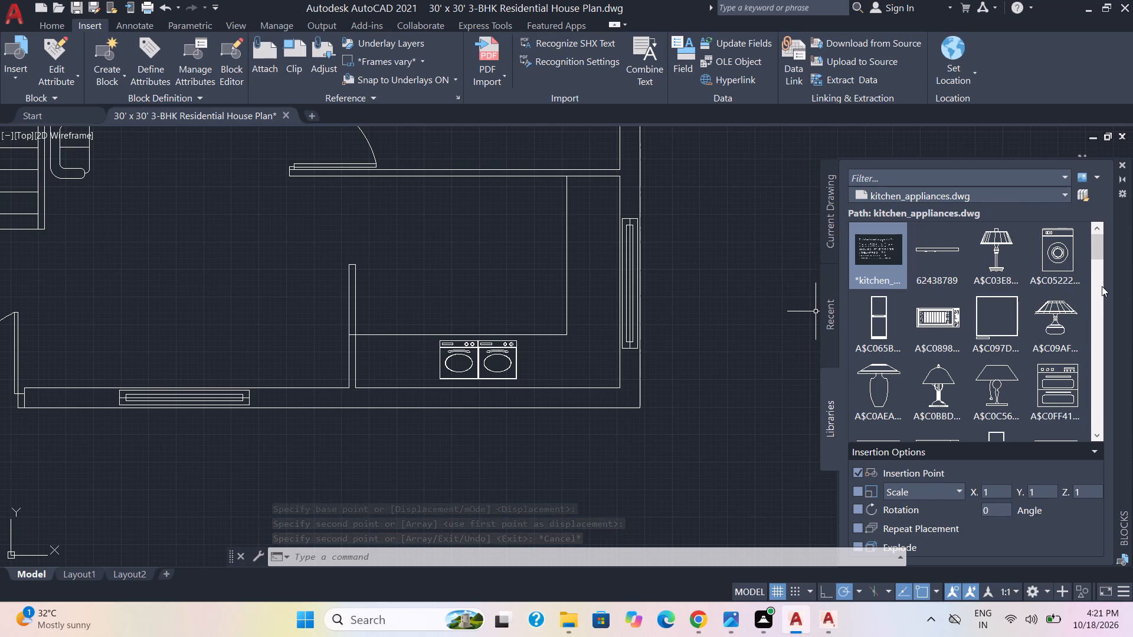
{"action": "left_click_drag", "start_coordinate": [1094, 244], "coordinate": [1096, 260]}
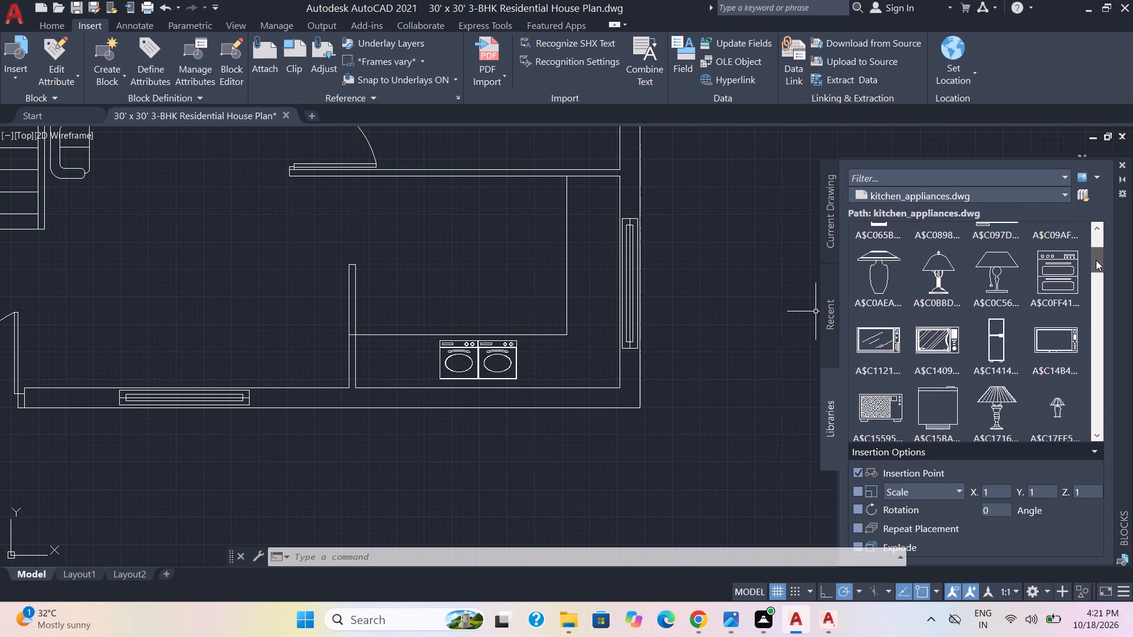
{"action": "left_click_drag", "start_coordinate": [1096, 260], "coordinate": [1096, 286]}
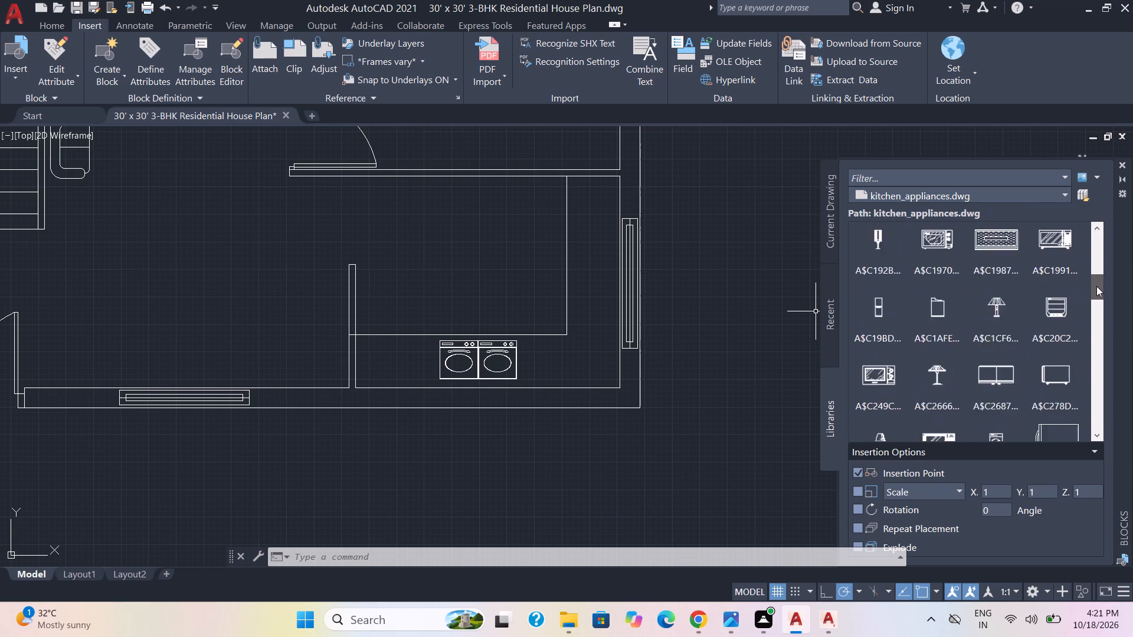
{"action": "left_click_drag", "start_coordinate": [1096, 286], "coordinate": [1098, 298]}
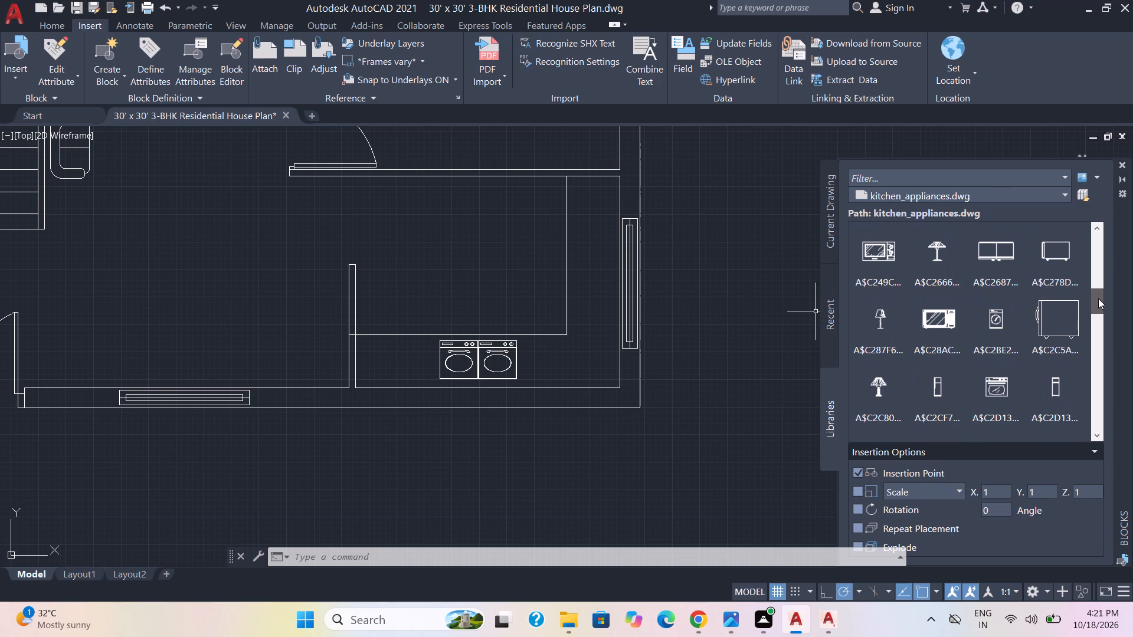
{"action": "left_click_drag", "start_coordinate": [1098, 298], "coordinate": [1098, 297]}
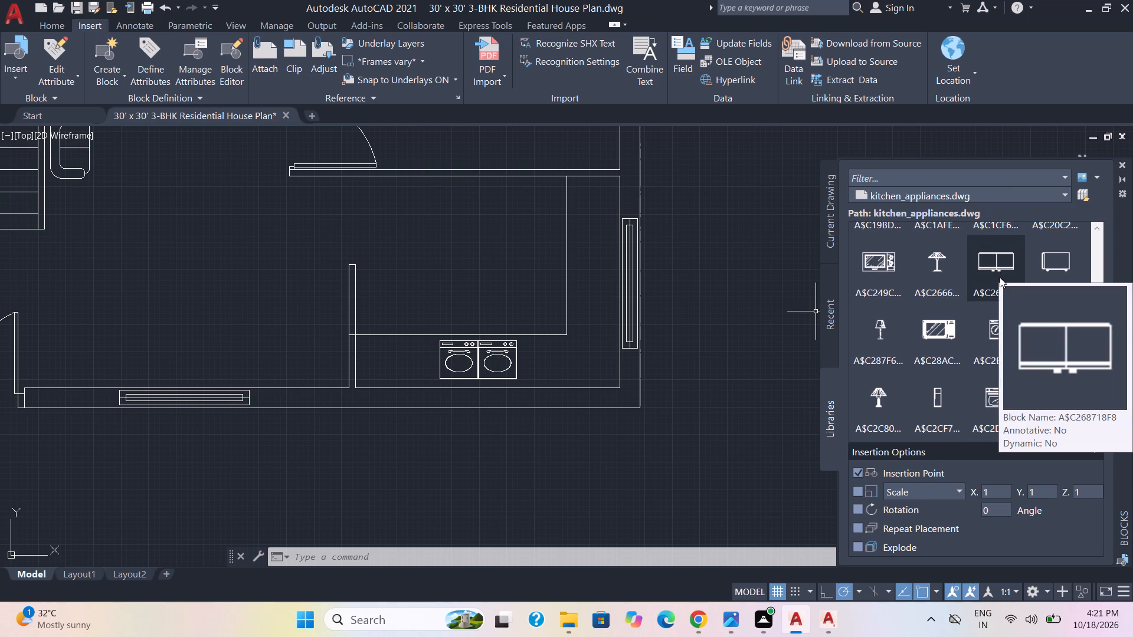
{"action": "left_click", "coordinate": [1000, 277]}
{"action": "left_click", "coordinate": [1000, 277]}
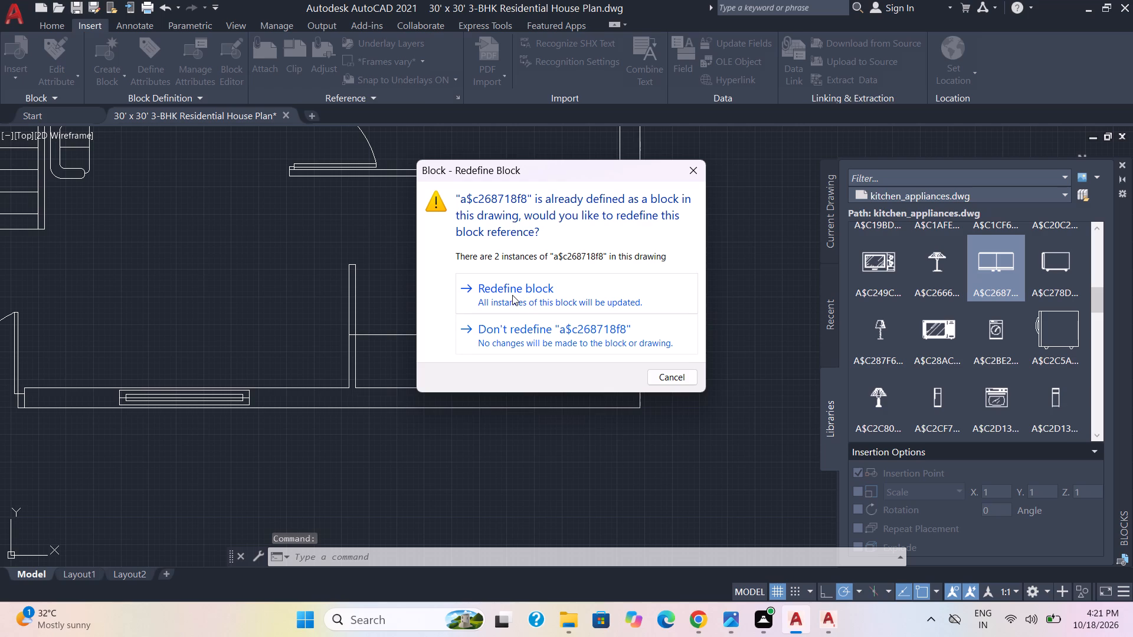
{"action": "left_click", "coordinate": [694, 163]}
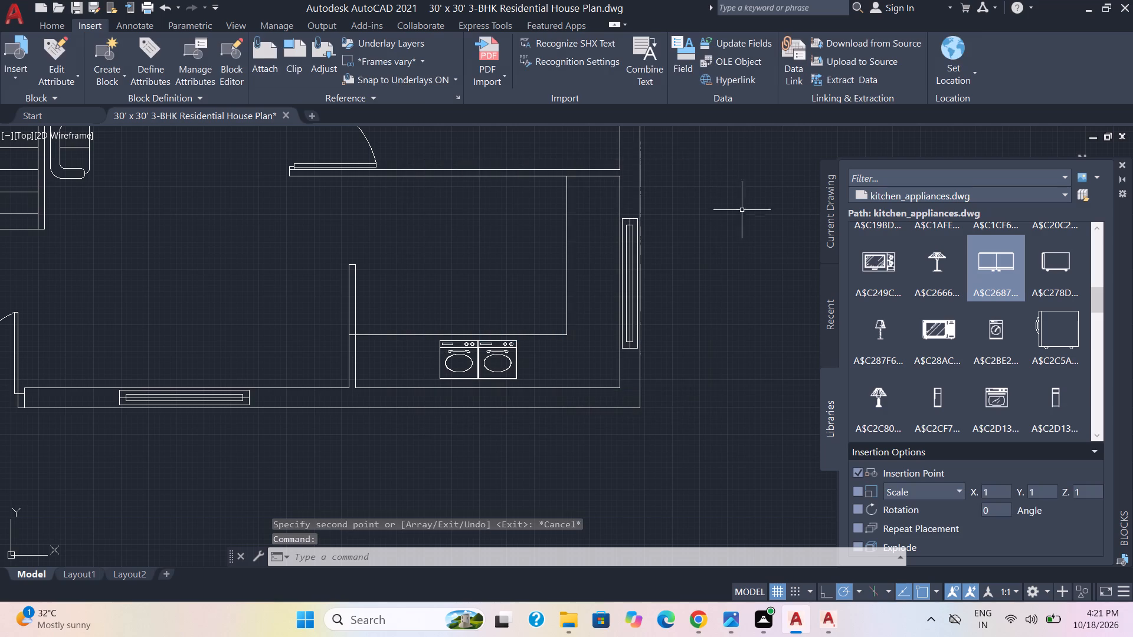
{"action": "scroll", "coordinate": [938, 277], "scroll_direction": "down", "scroll_amount": 3}
{"action": "scroll", "coordinate": [957, 284], "scroll_direction": "up", "scroll_amount": 4}
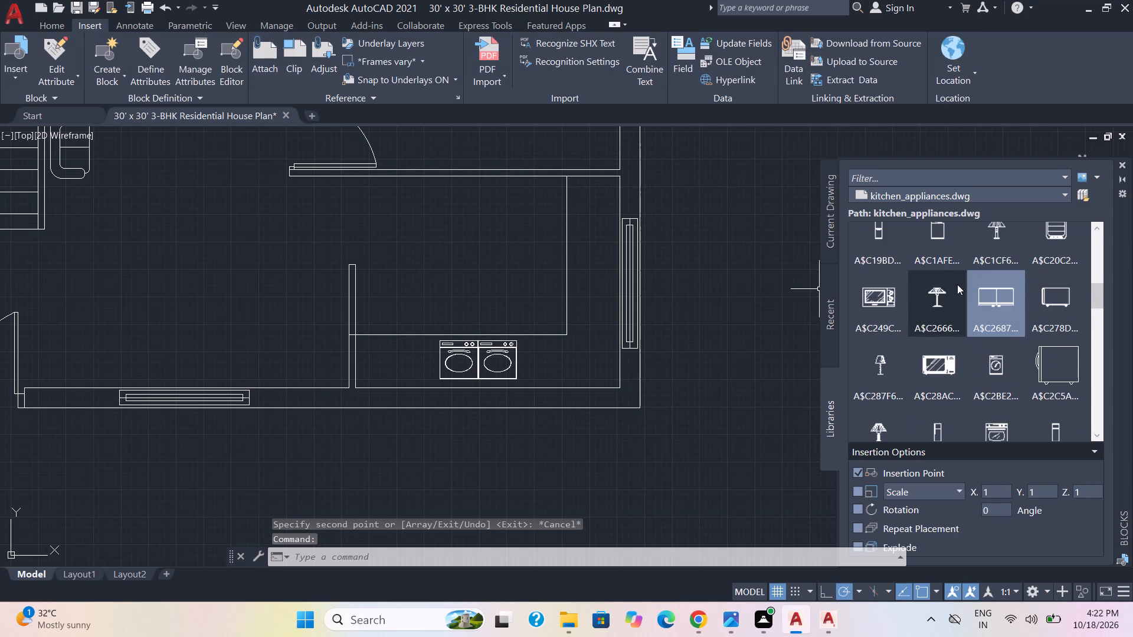
{"action": "double_click", "coordinate": [1006, 308]}
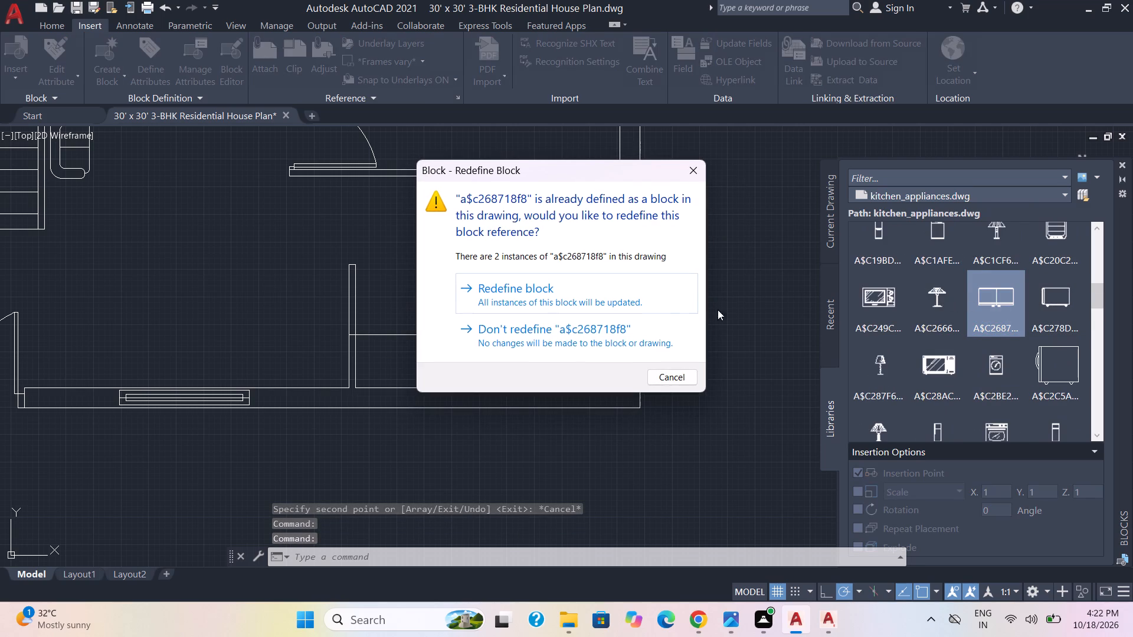
{"action": "left_click", "coordinate": [536, 301]}
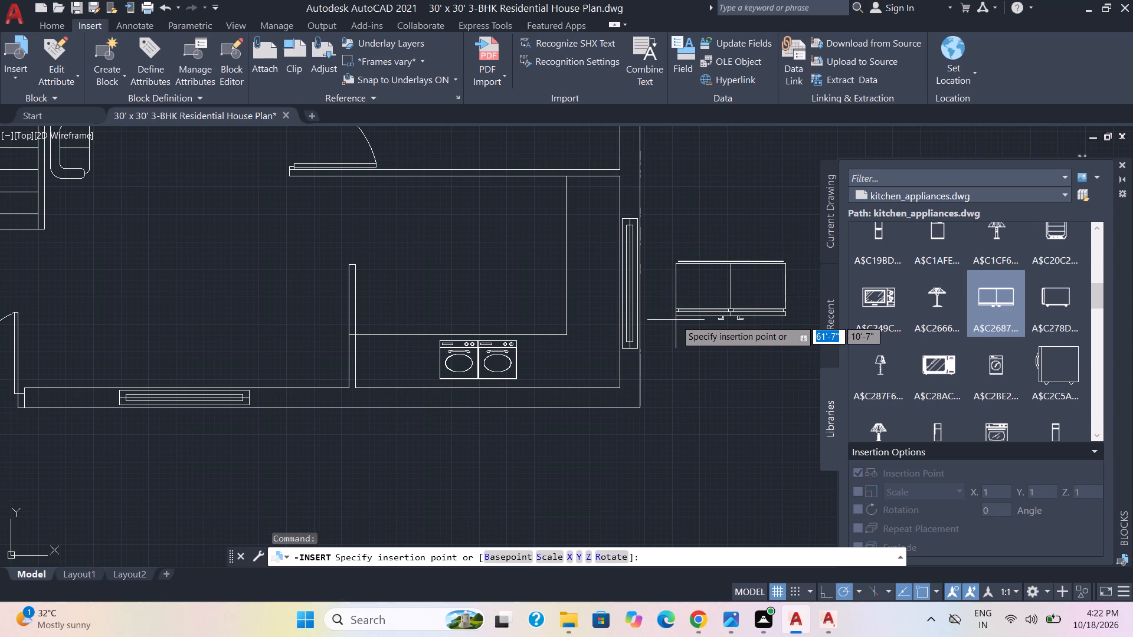
{"action": "left_click", "coordinate": [676, 320]}
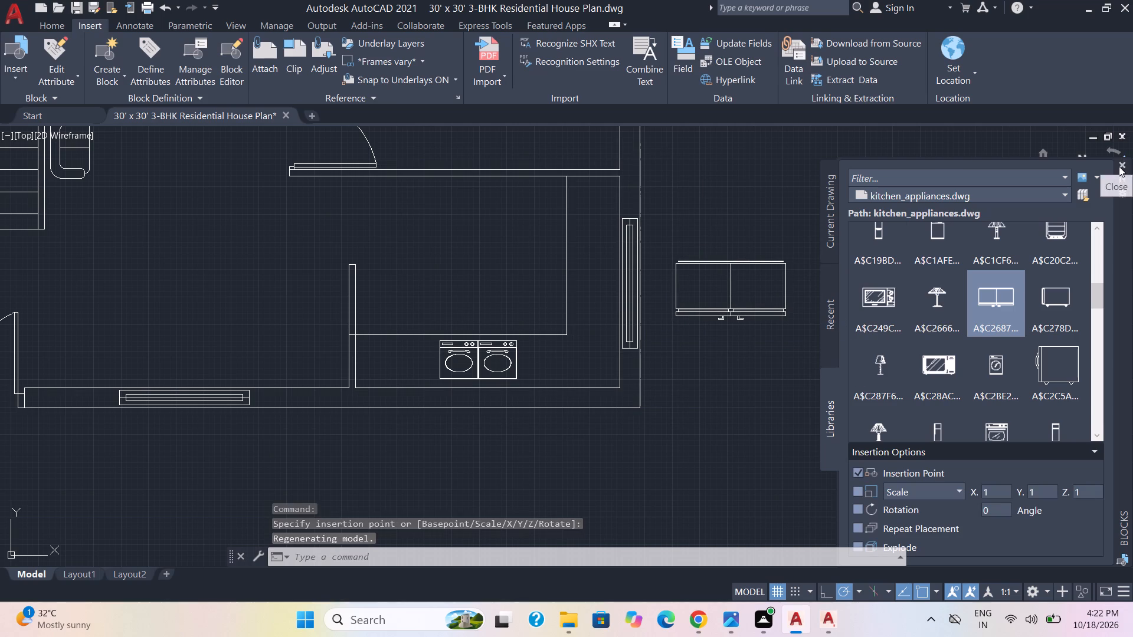
{"action": "left_click", "coordinate": [1121, 163]}
Erase the two sets of imported appliance blocks lying north of the house plan.
{"action": "scroll", "coordinate": [860, 323], "scroll_direction": "down", "scroll_amount": 2}
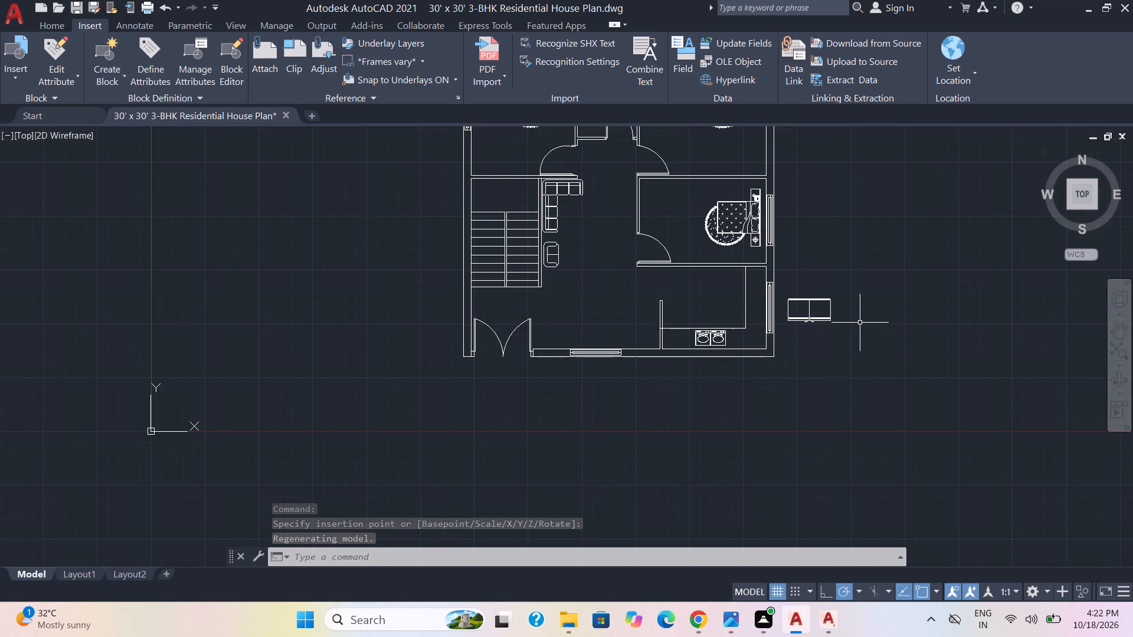
{"action": "scroll", "coordinate": [860, 323], "scroll_direction": "down", "scroll_amount": 2}
{"action": "middle_click_drag", "start_coordinate": [895, 303], "coordinate": [846, 478]}
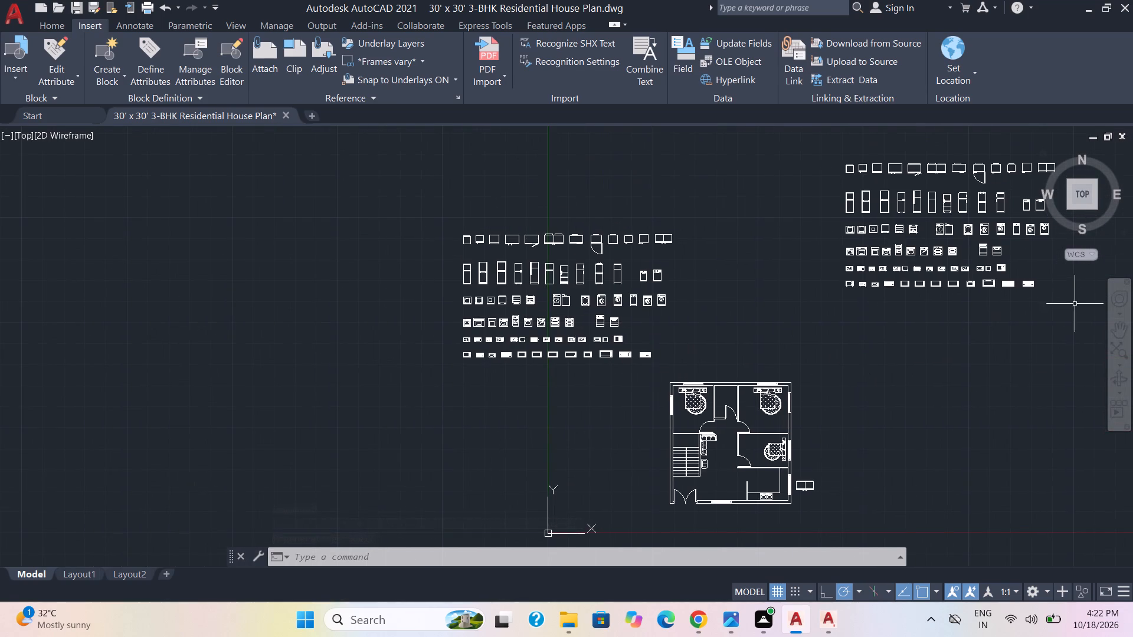
{"action": "left_click", "coordinate": [1059, 324]}
{"action": "left_click", "coordinate": [824, 160]}
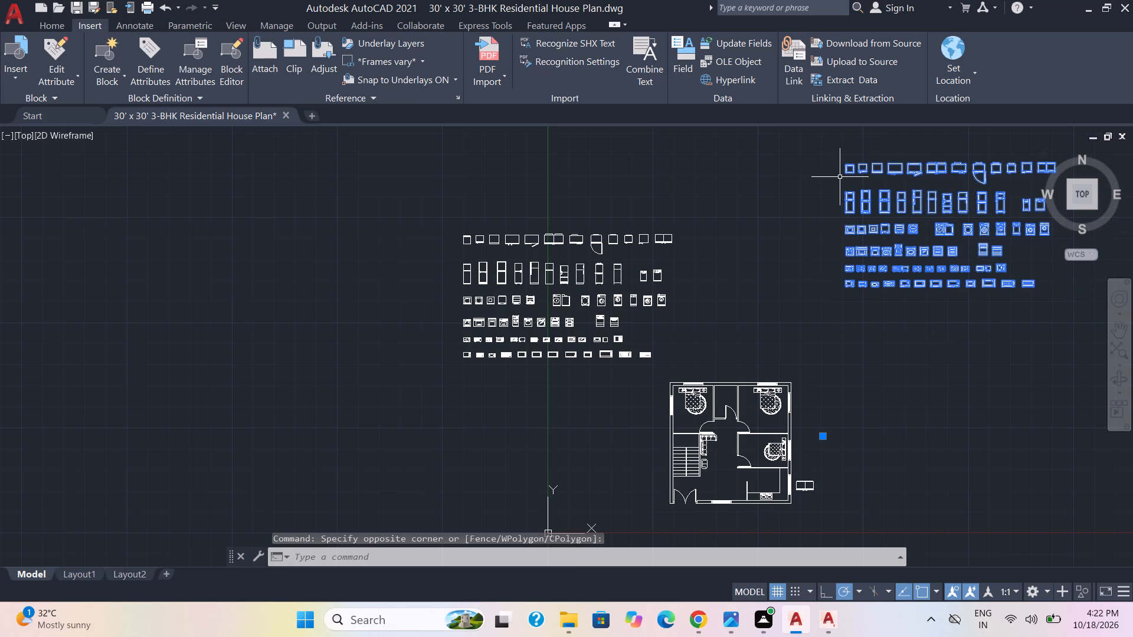
{"action": "key", "text": "Delete"}
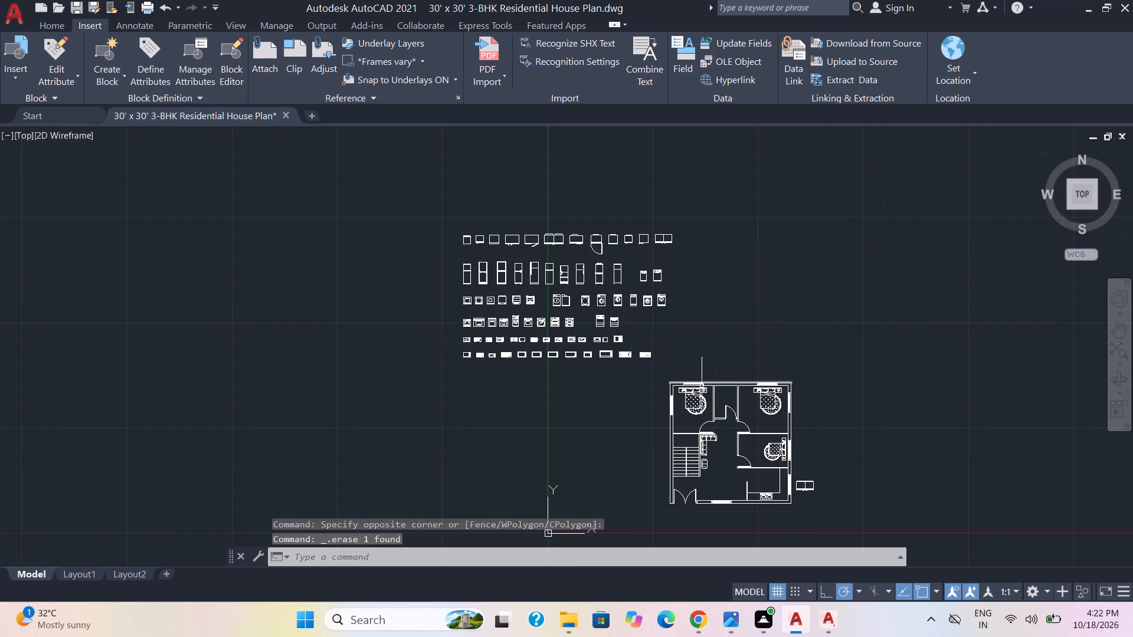
{"action": "left_click", "coordinate": [666, 371]}
{"action": "left_click", "coordinate": [437, 215]}
{"action": "key", "text": "Delete"}
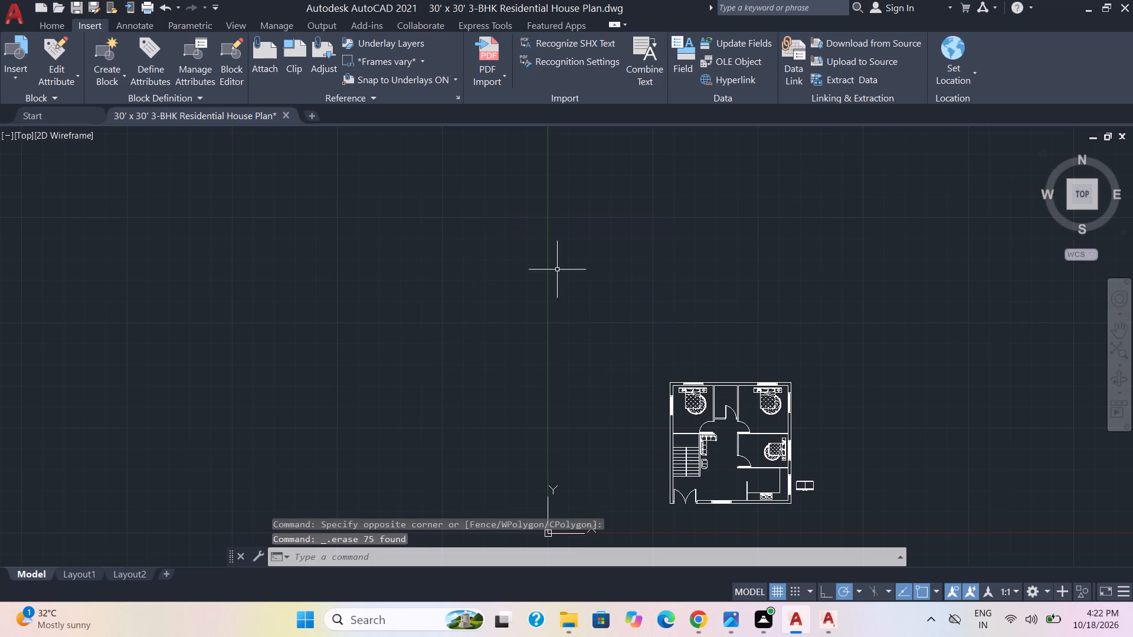
Scale the two-door refrigerator outside the east wall down slightly about its northeast corner.
{"action": "scroll", "coordinate": [695, 345], "scroll_direction": "up", "scroll_amount": 2}
{"action": "middle_click_drag", "start_coordinate": [840, 400], "coordinate": [537, 138]}
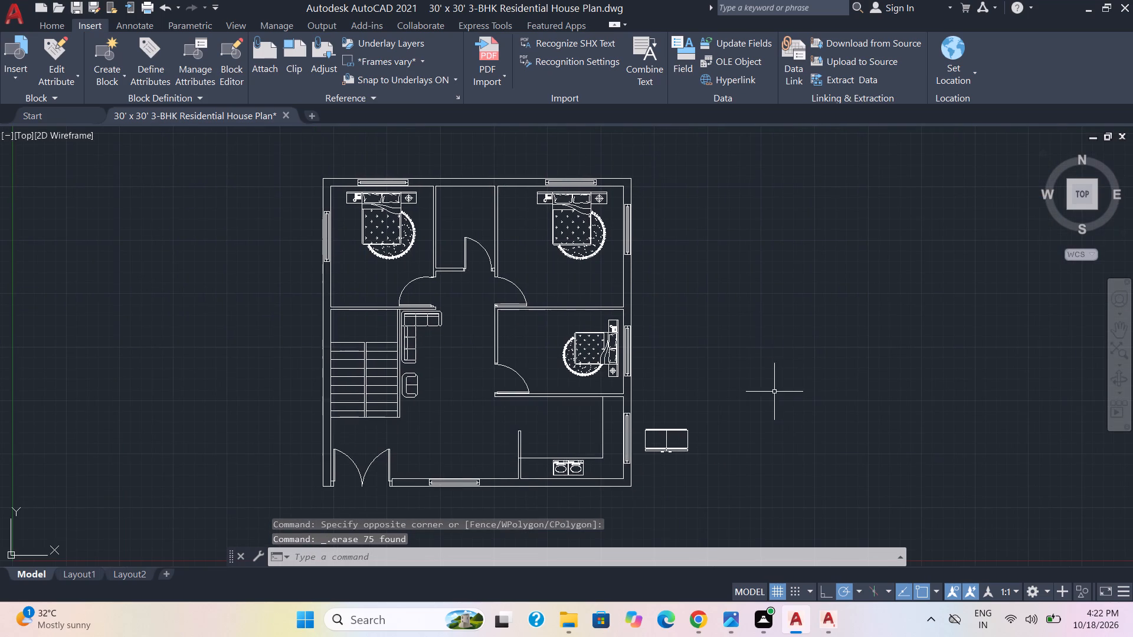
{"action": "scroll", "coordinate": [775, 399], "scroll_direction": "up", "scroll_amount": 1}
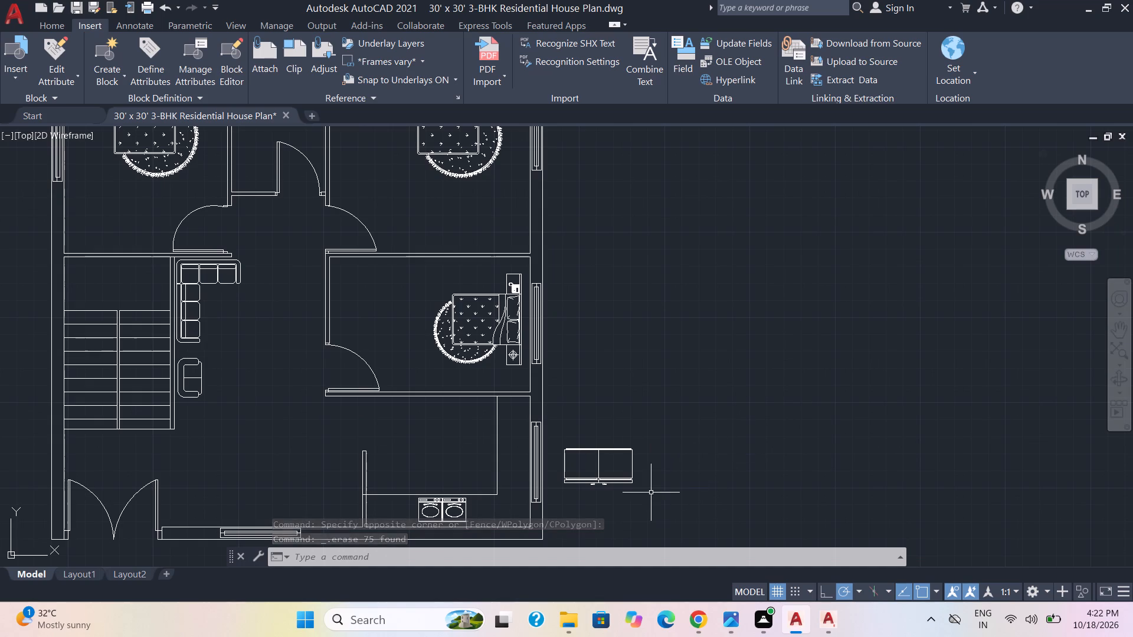
{"action": "left_click", "coordinate": [648, 495]}
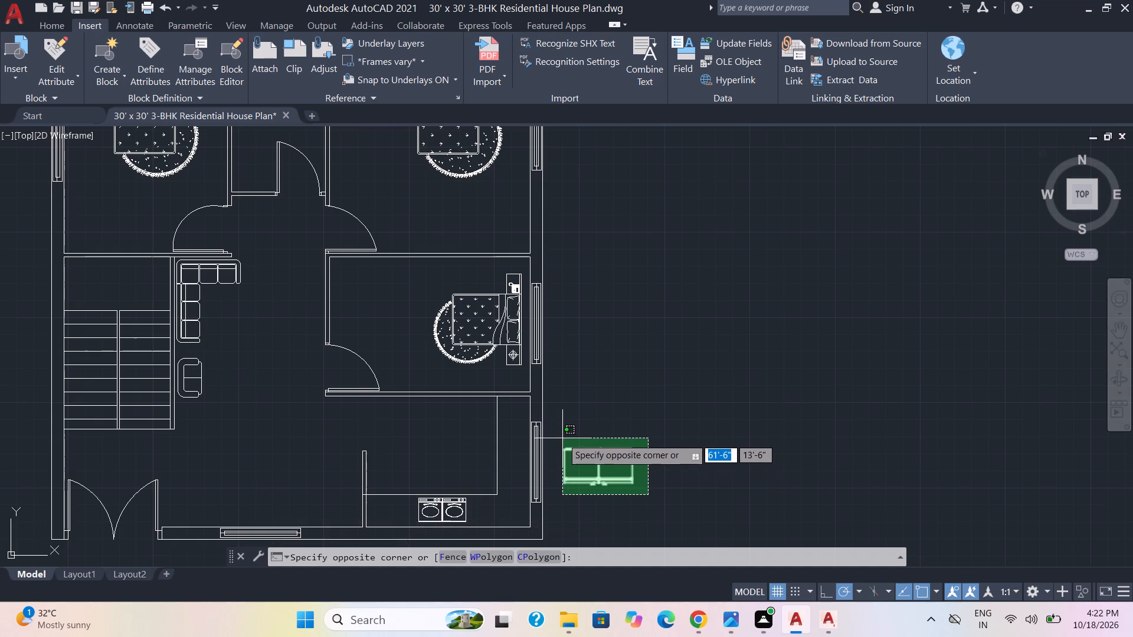
{"action": "left_click", "coordinate": [562, 438]}
{"action": "type", "text": "sc"}
{"action": "key", "text": "Return"}
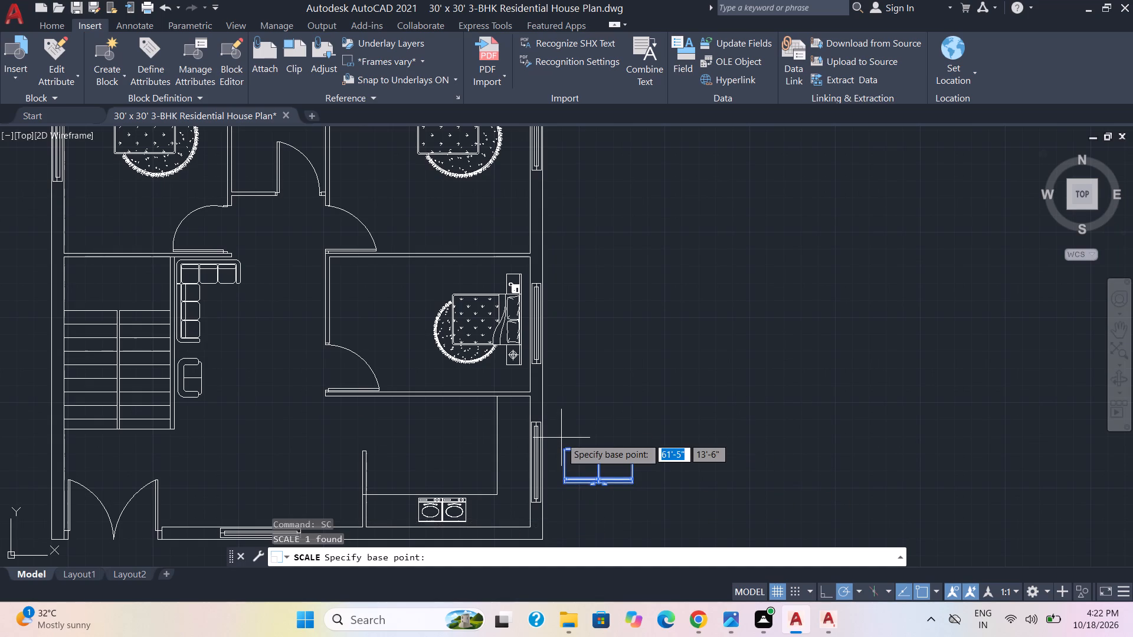
{"action": "left_click", "coordinate": [631, 450]}
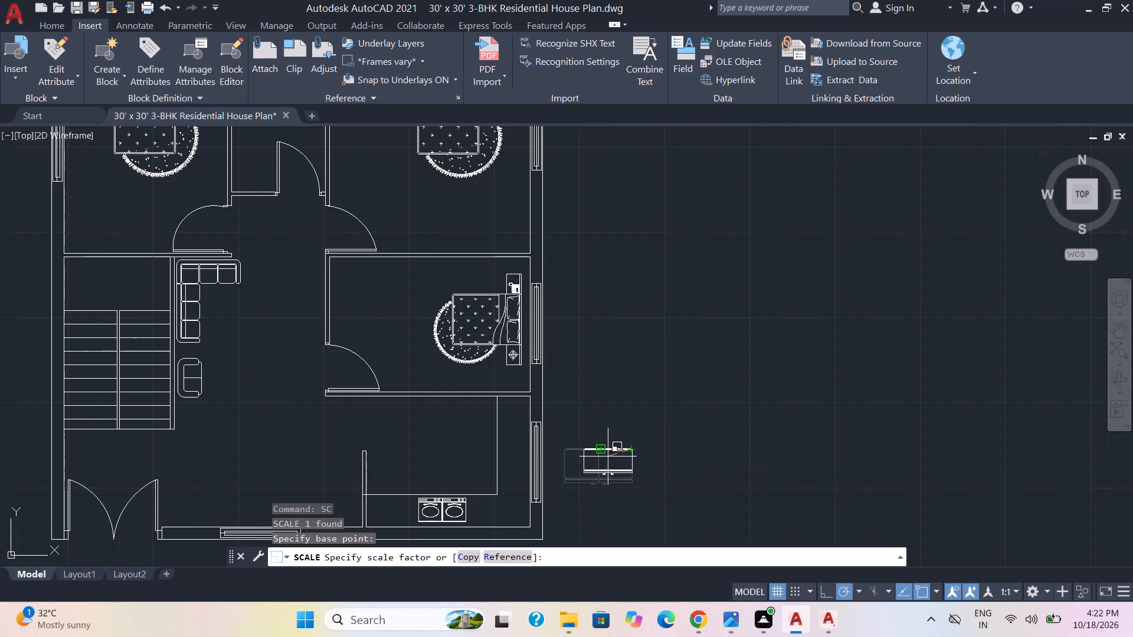
{"action": "left_click", "coordinate": [608, 457]}
Rotate the scaled refrigerator about 270° around its northwest corner so its length runs north-south.
{"action": "left_click", "coordinate": [653, 497]}
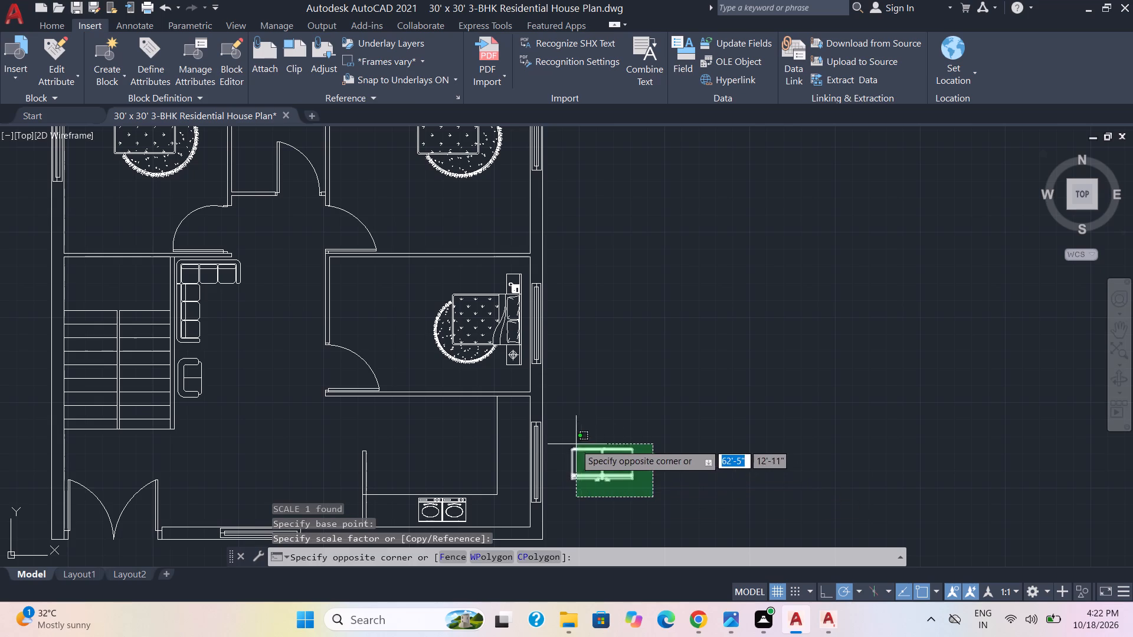
{"action": "left_click", "coordinate": [569, 436]}
{"action": "type", "text": "ro"}
{"action": "key", "text": "Return"}
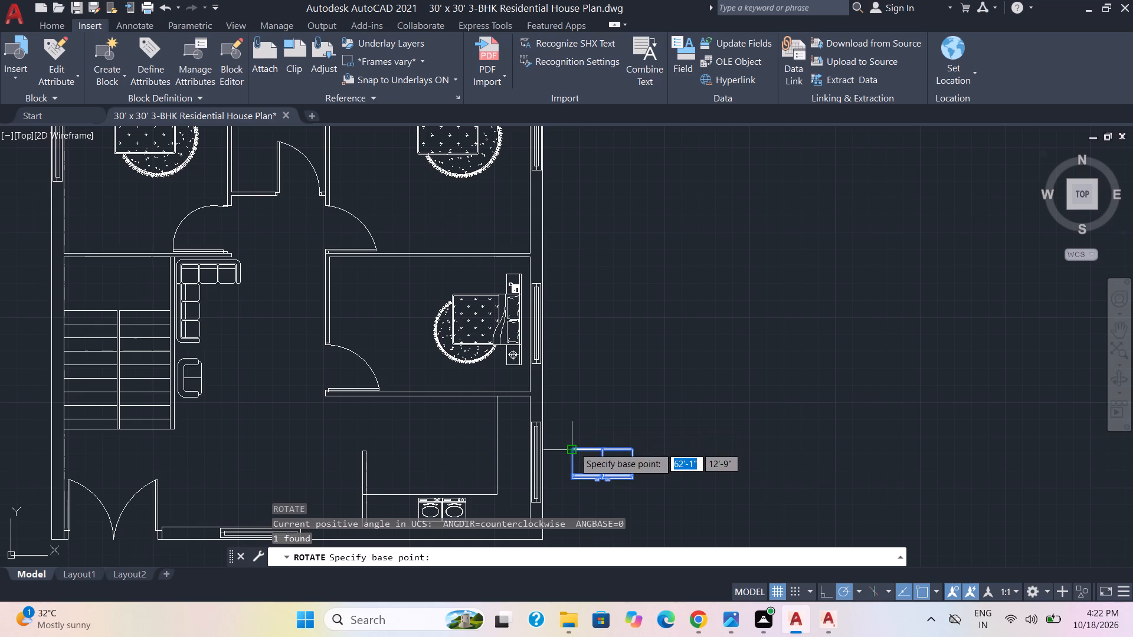
{"action": "left_click", "coordinate": [574, 447]}
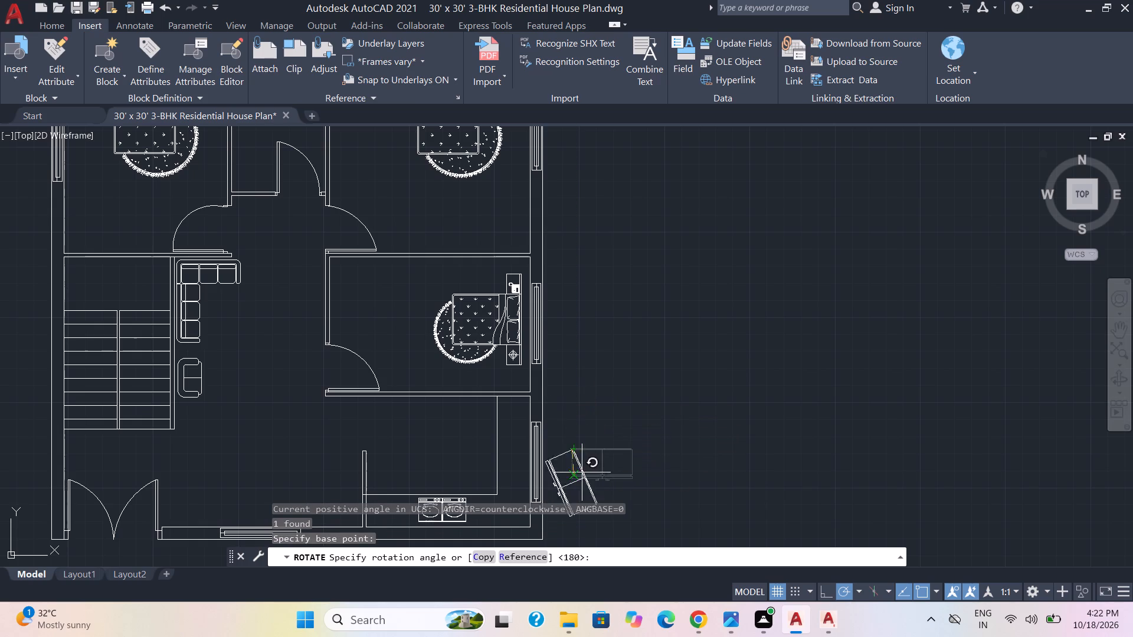
{"action": "left_click", "coordinate": [574, 502]}
Copy the rotated refrigerator about 3'-2" at 151° onto the east kitchen counter, beside the window.
{"action": "left_click", "coordinate": [575, 530]}
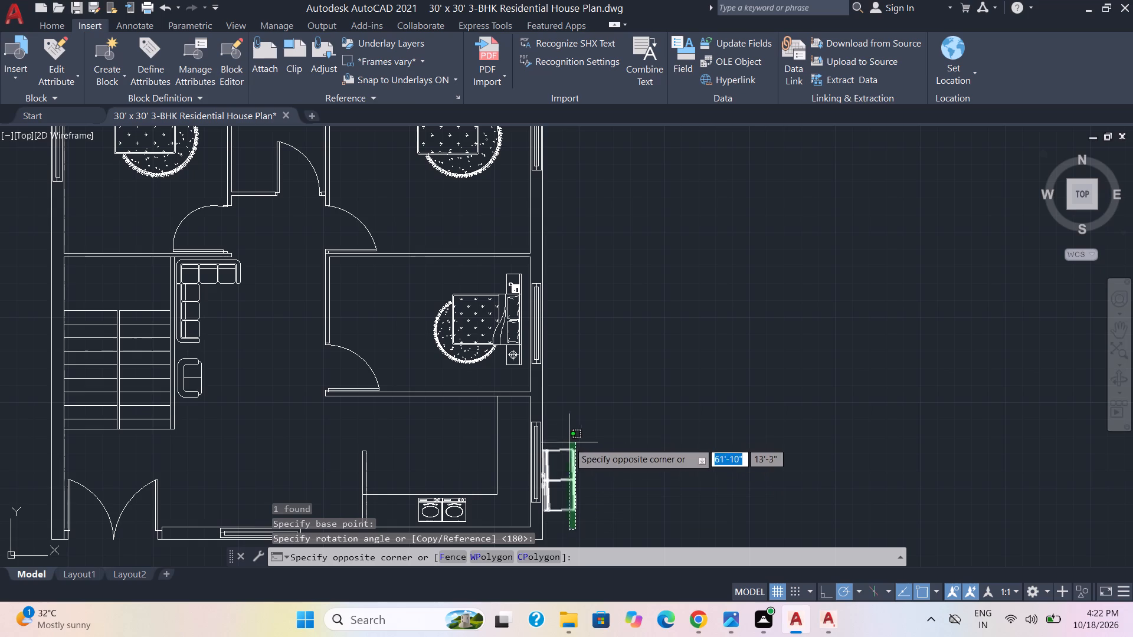
{"action": "left_click", "coordinate": [562, 433]}
{"action": "type", "text": "co"}
{"action": "key", "text": "Return"}
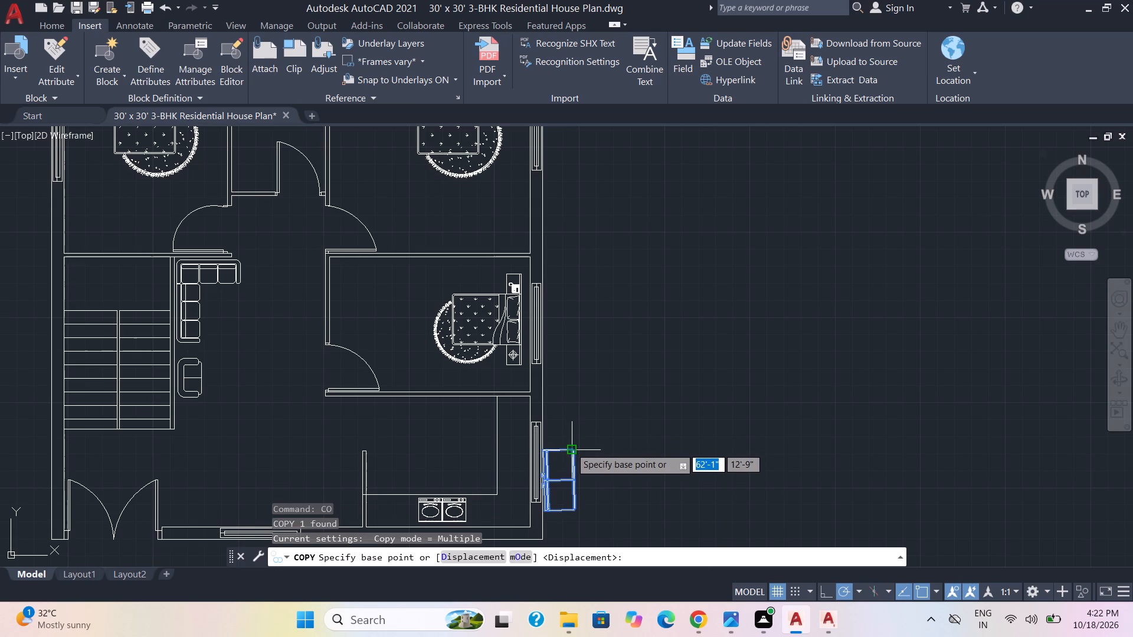
{"action": "left_click", "coordinate": [571, 448]}
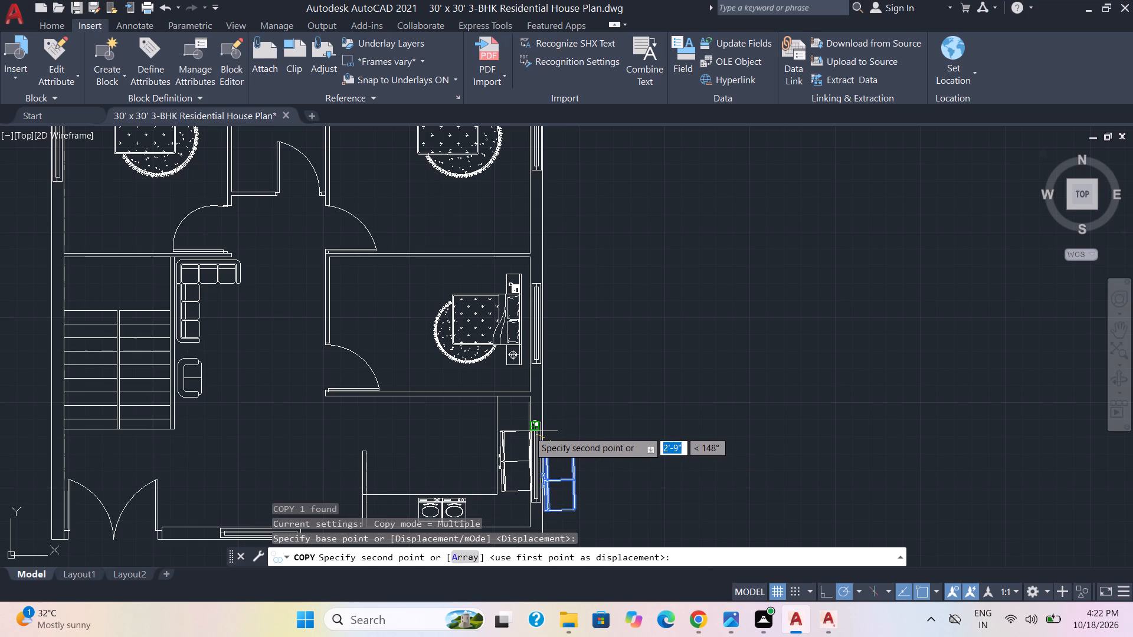
{"action": "scroll", "coordinate": [529, 431], "scroll_direction": "up", "scroll_amount": 2}
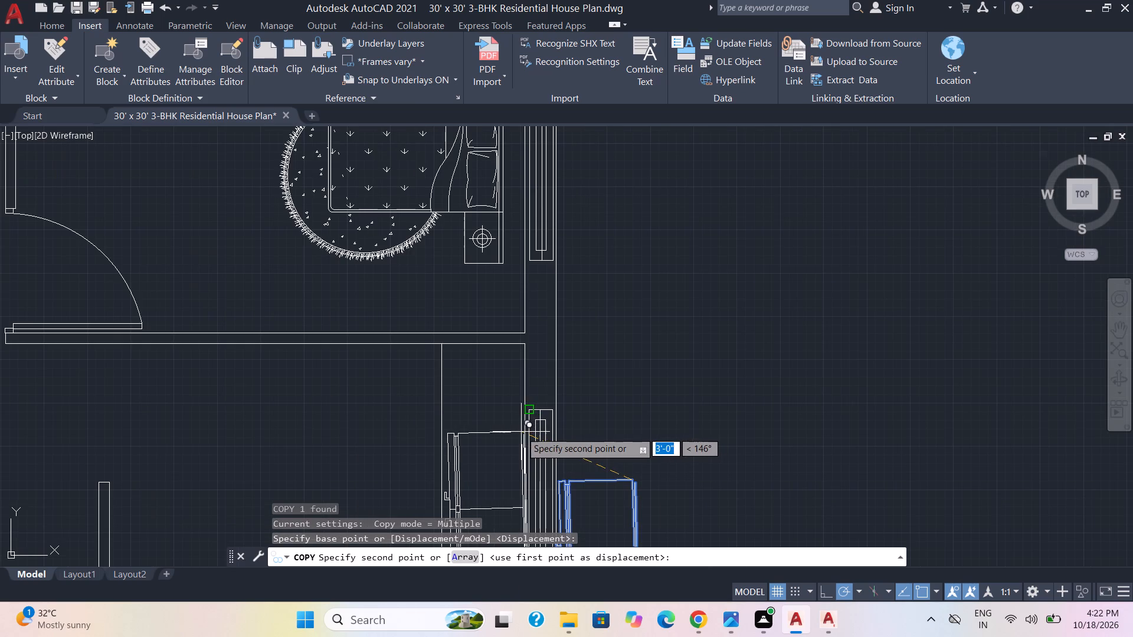
{"action": "scroll", "coordinate": [519, 431], "scroll_direction": "up", "scroll_amount": 1}
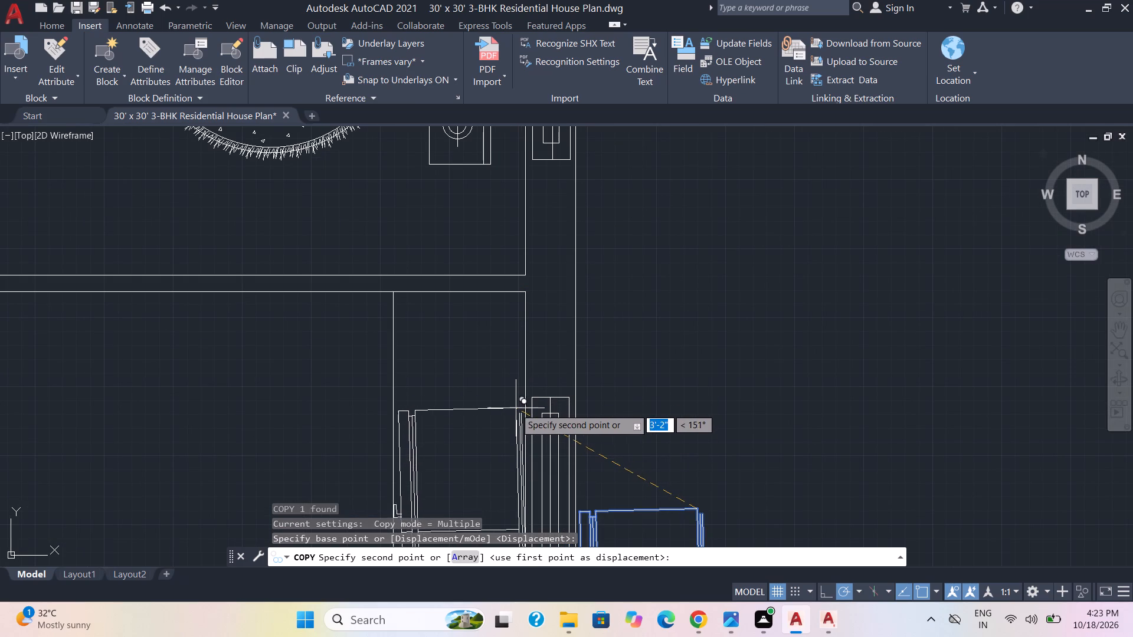
{"action": "left_click", "coordinate": [515, 409]}
{"action": "scroll", "coordinate": [680, 403], "scroll_direction": "down", "scroll_amount": 1}
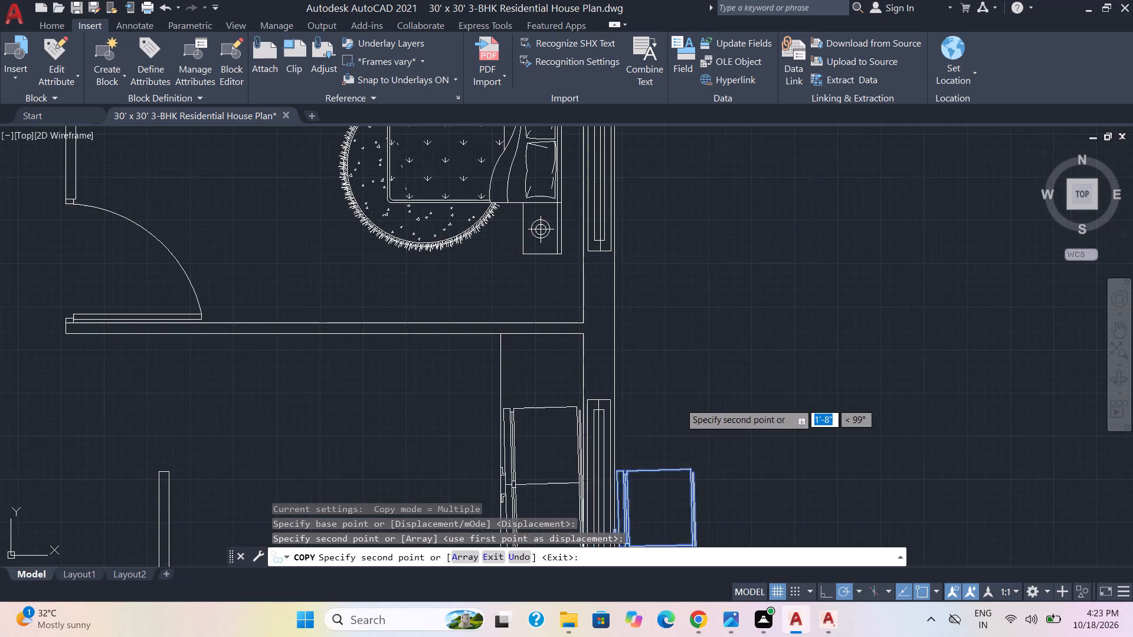
{"action": "scroll", "coordinate": [680, 403], "scroll_direction": "down", "scroll_amount": 2}
{"action": "key", "text": "Escape"}
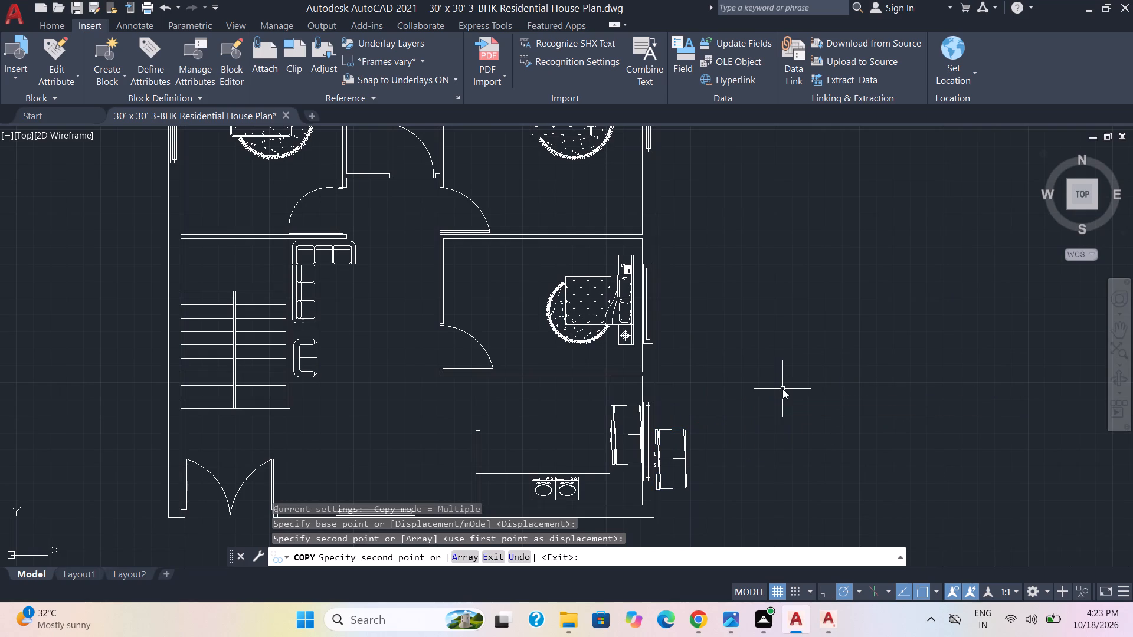
Erase the original refrigerator left outside the kitchen's east wall.
{"action": "left_click_drag", "start_coordinate": [703, 498], "coordinate": [698, 504]}
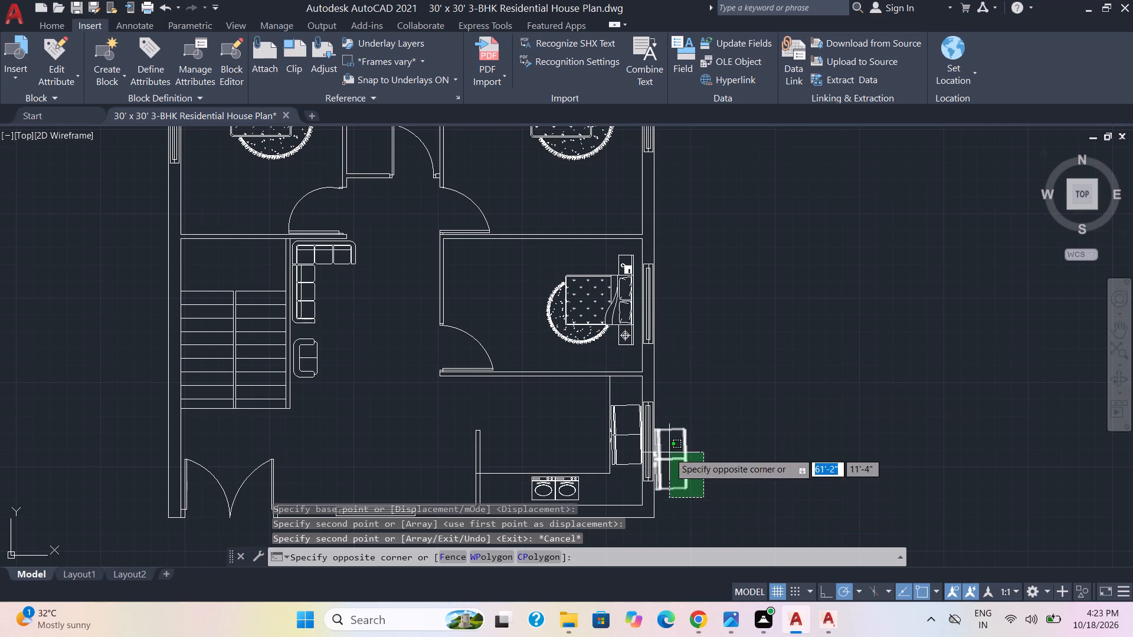
{"action": "left_click", "coordinate": [669, 446]}
{"action": "key", "text": "Delete"}
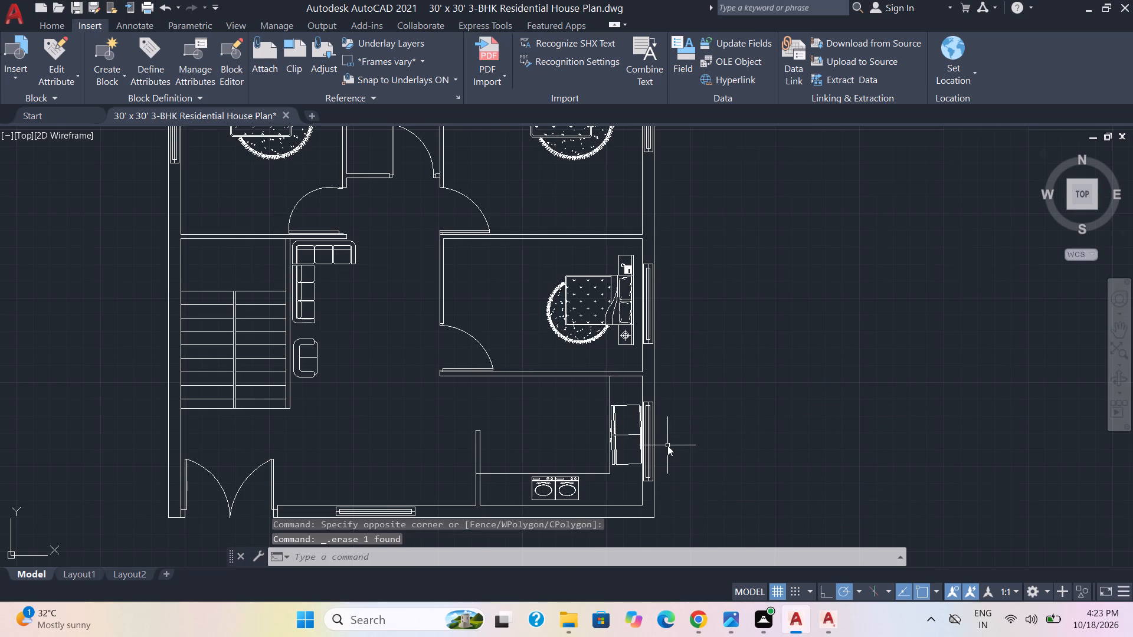
Insert the imperial Toilet block from the Architectural tool palette into the empty area outside the house's east wall.
{"action": "scroll", "coordinate": [673, 449], "scroll_direction": "up", "scroll_amount": 2}
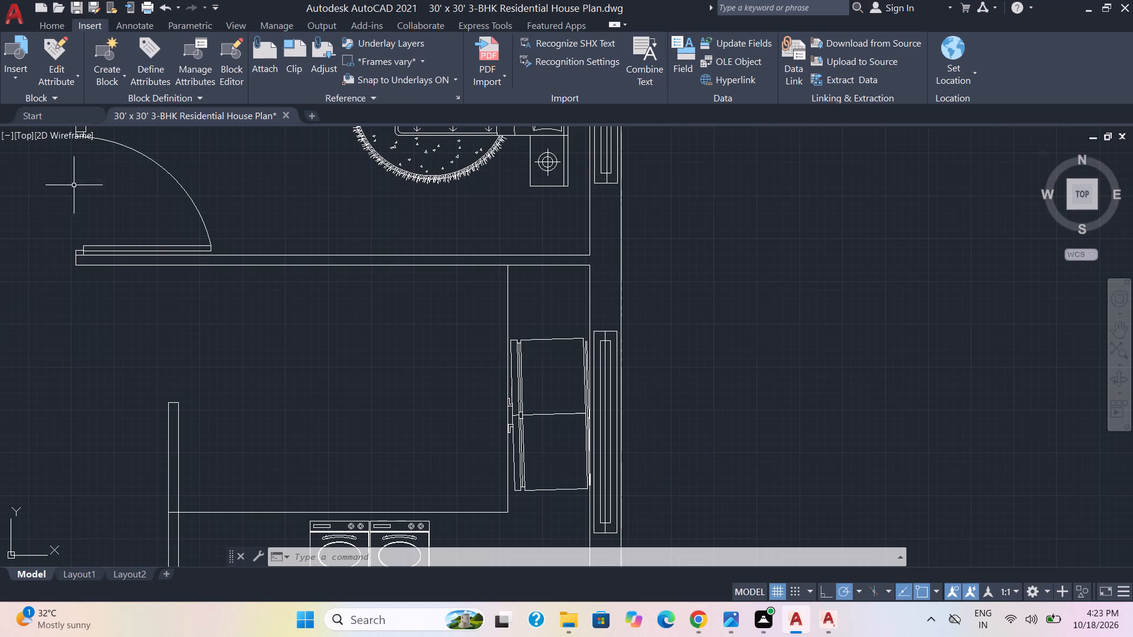
{"action": "left_click", "coordinate": [21, 77]}
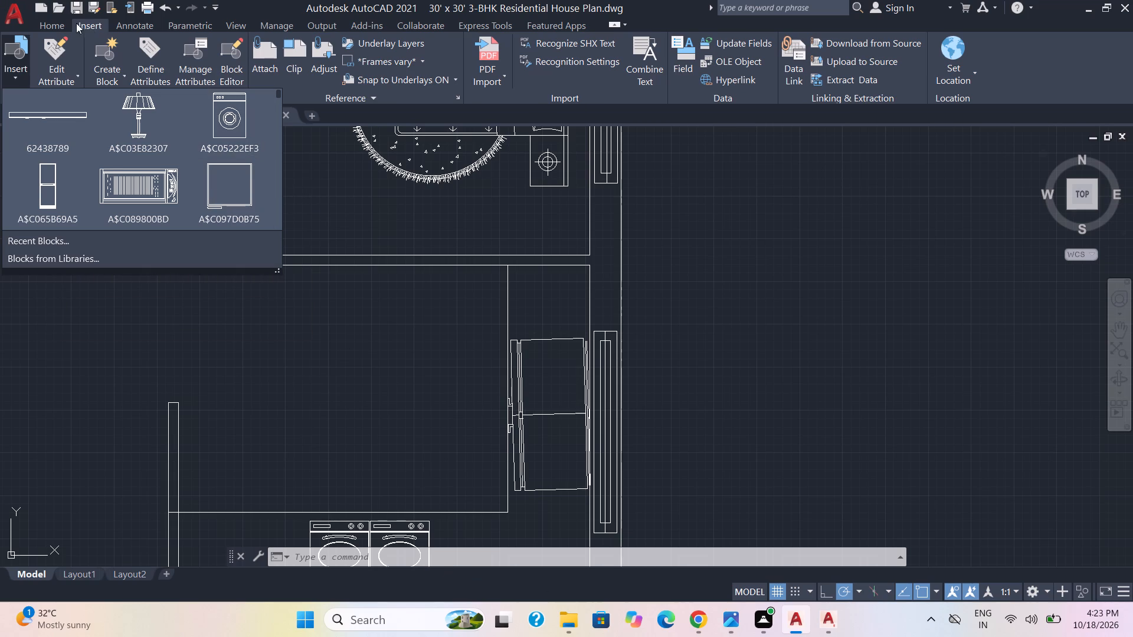
{"action": "left_click", "coordinate": [60, 24]}
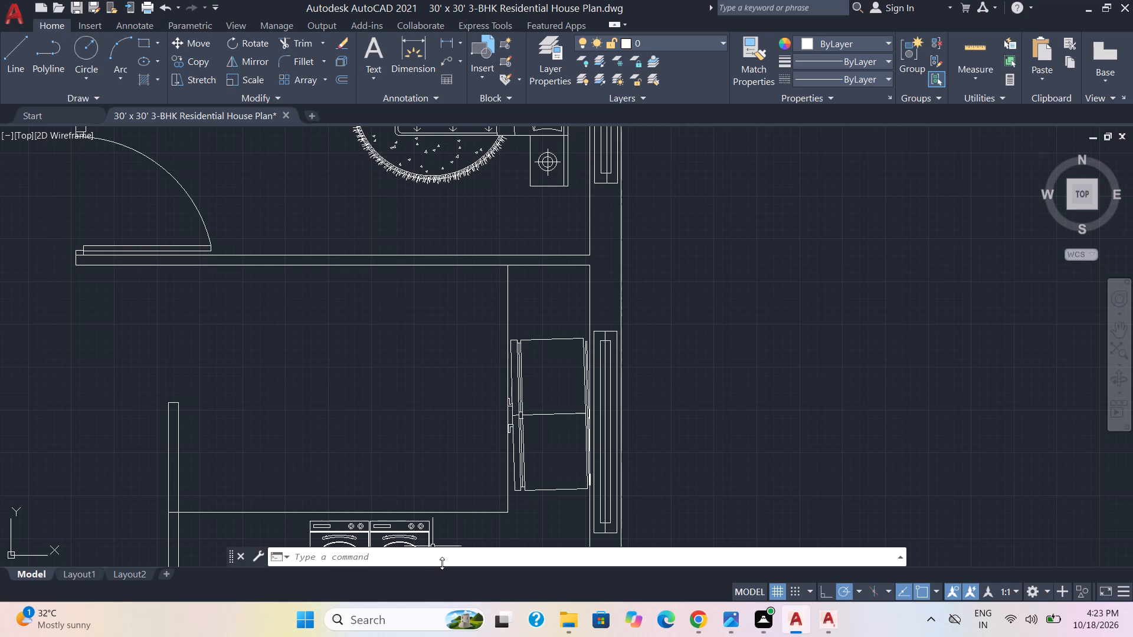
{"action": "left_click", "coordinate": [444, 559]}
{"action": "type", "text": "tg"}
{"action": "key", "text": "o"}
{"action": "key", "text": "Page_Up"}
{"action": "key", "text": "BackSpace"}
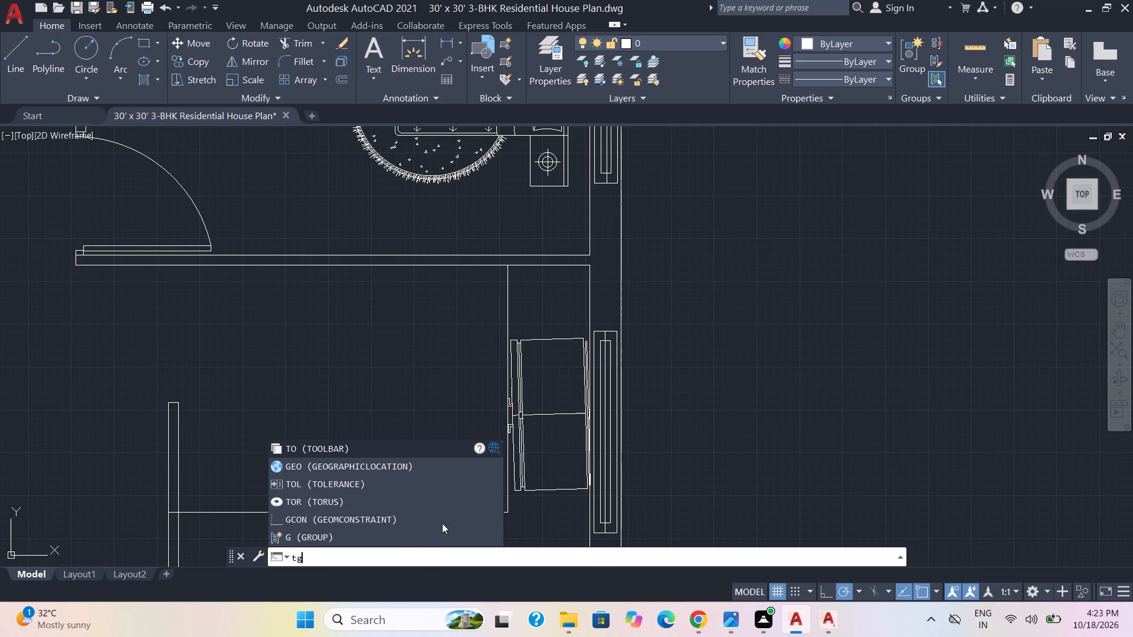
{"action": "key", "text": "BackSpace"}
{"action": "key", "text": "BackSpace"}
{"action": "type", "text": "too"}
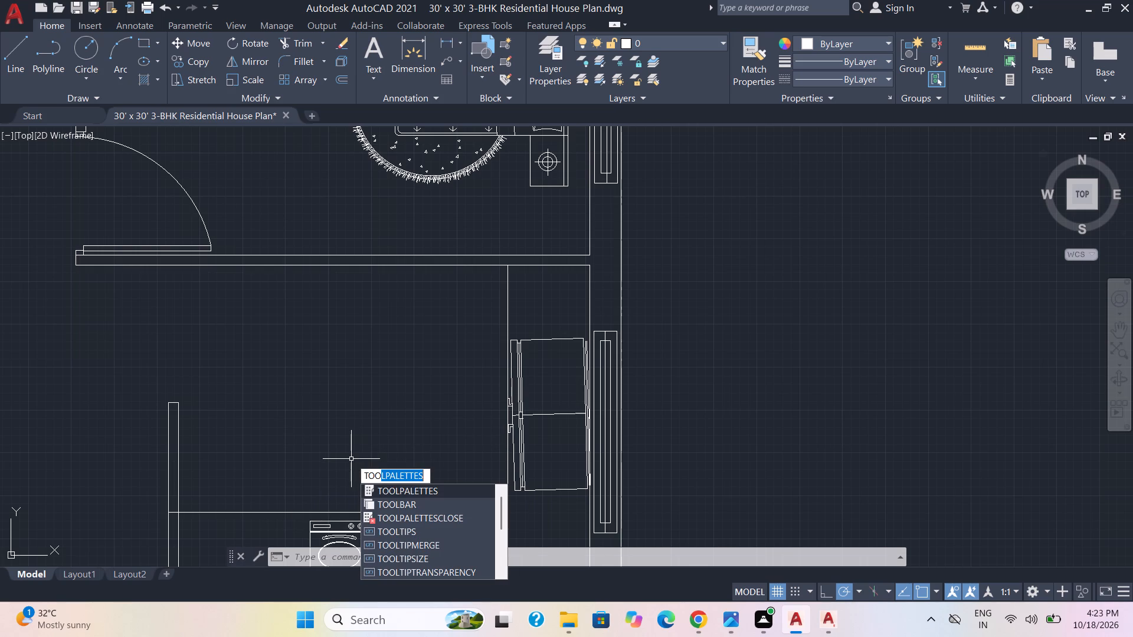
{"action": "left_click", "coordinate": [402, 491]}
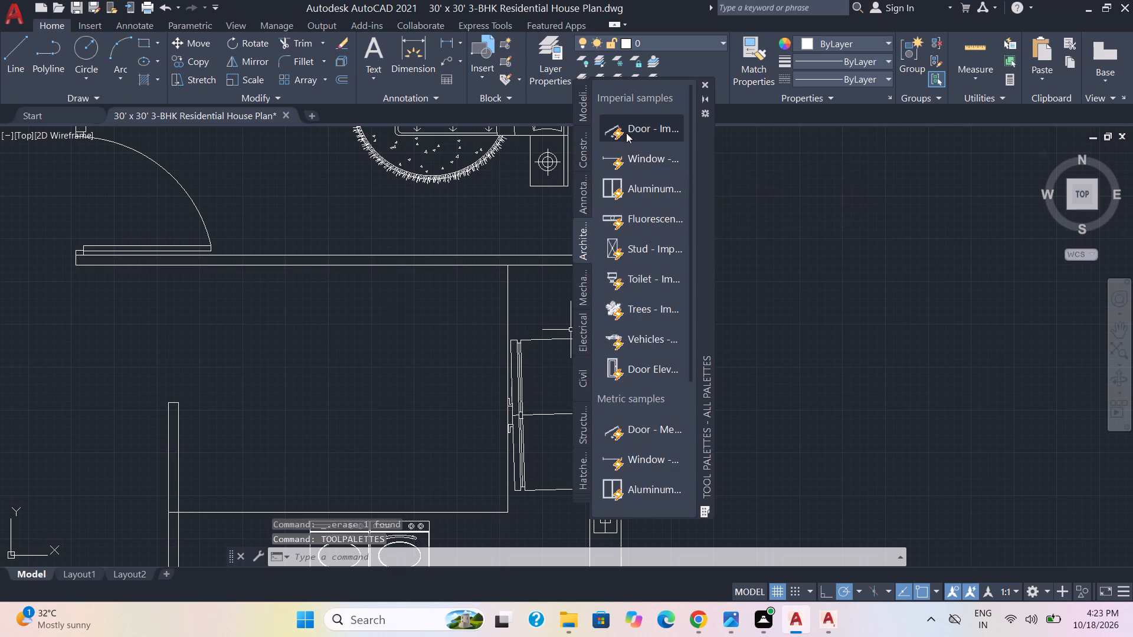
{"action": "left_click", "coordinate": [657, 287]}
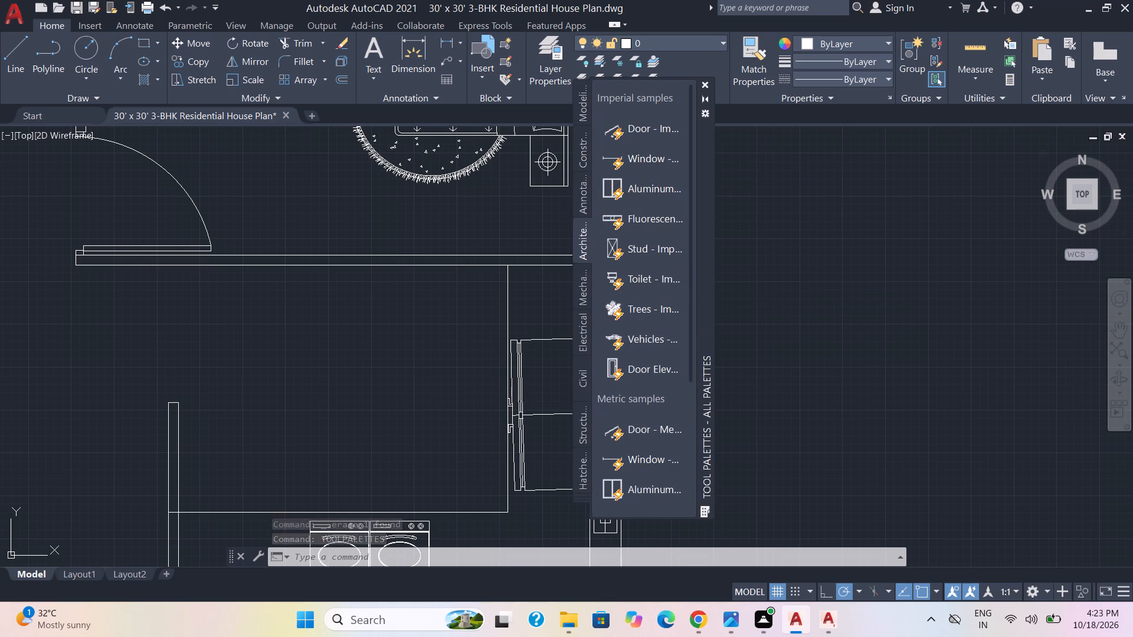
{"action": "double_click", "coordinate": [662, 280]}
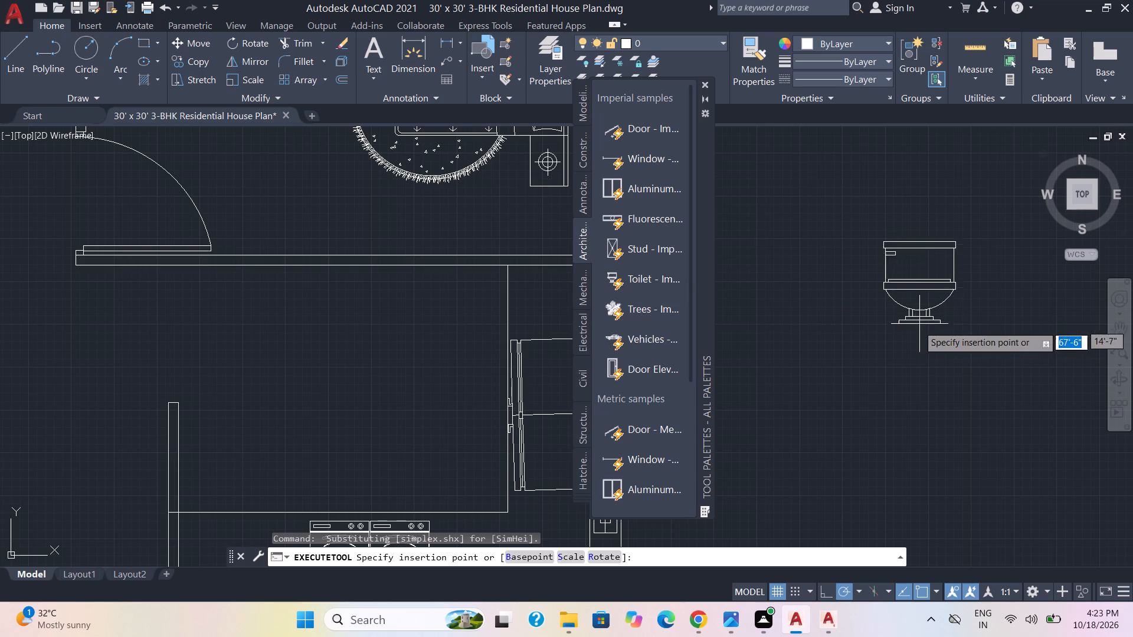
{"action": "left_click", "coordinate": [877, 363]}
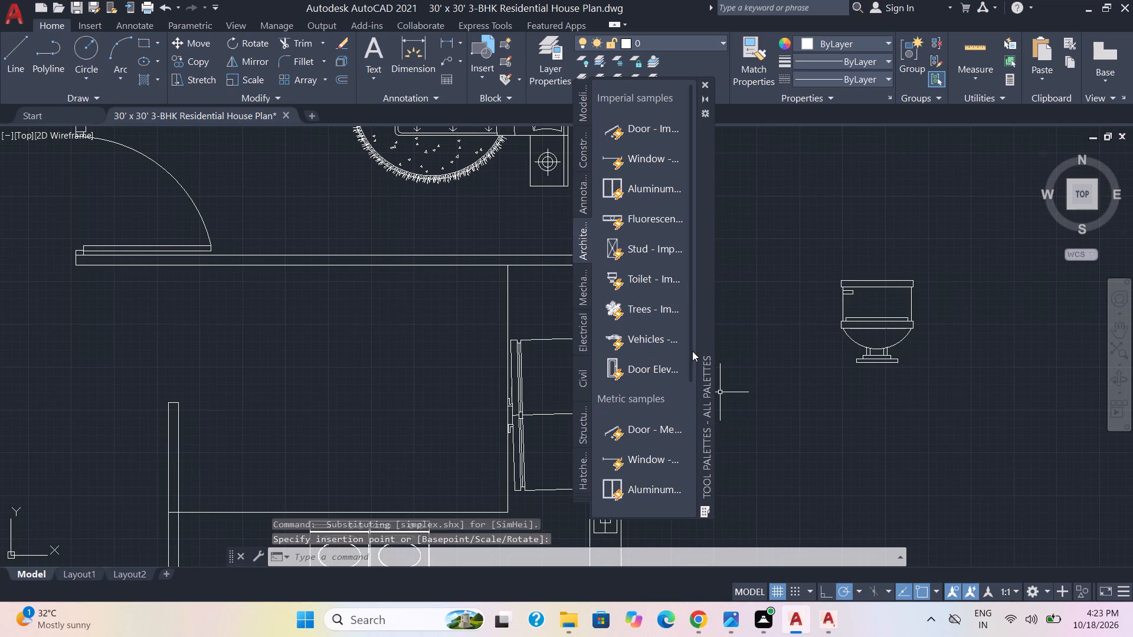
Look through the remaining Architectural, Structural, and Hatches and Fills tool palettes and close the palettes.
{"action": "left_click_drag", "start_coordinate": [693, 349], "coordinate": [715, 434]}
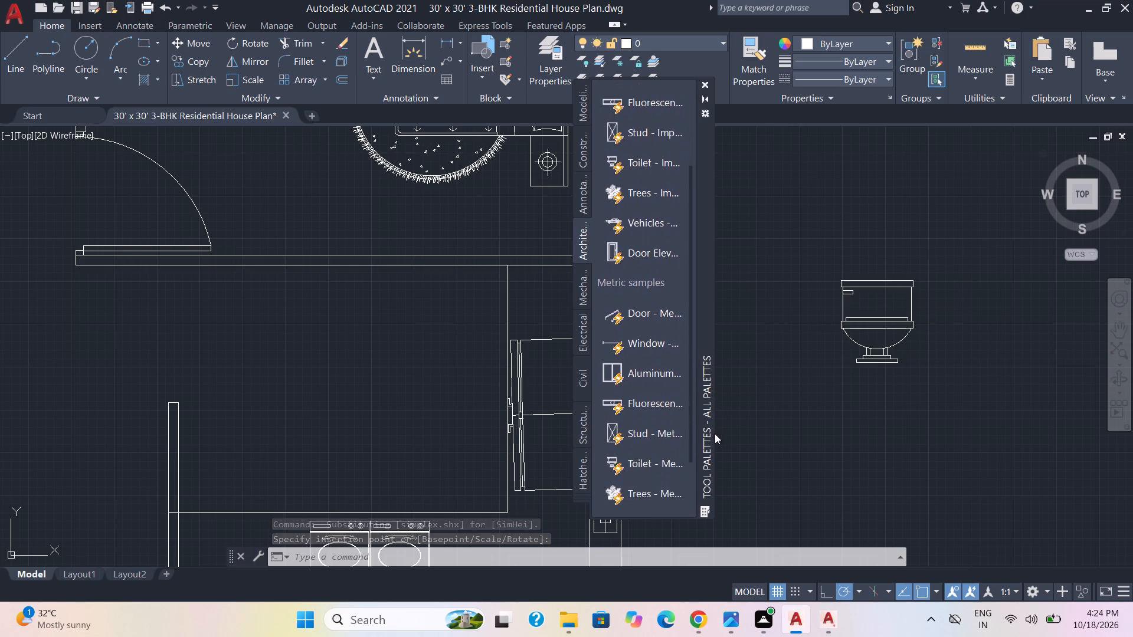
{"action": "left_click_drag", "start_coordinate": [715, 434], "coordinate": [718, 491]}
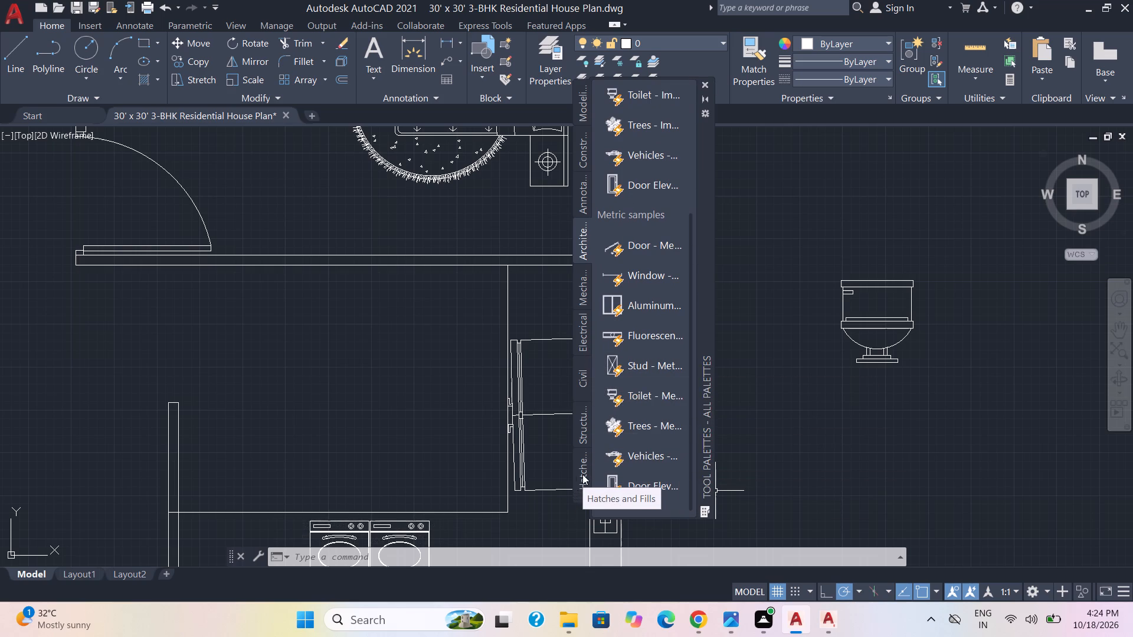
{"action": "left_click", "coordinate": [581, 431]}
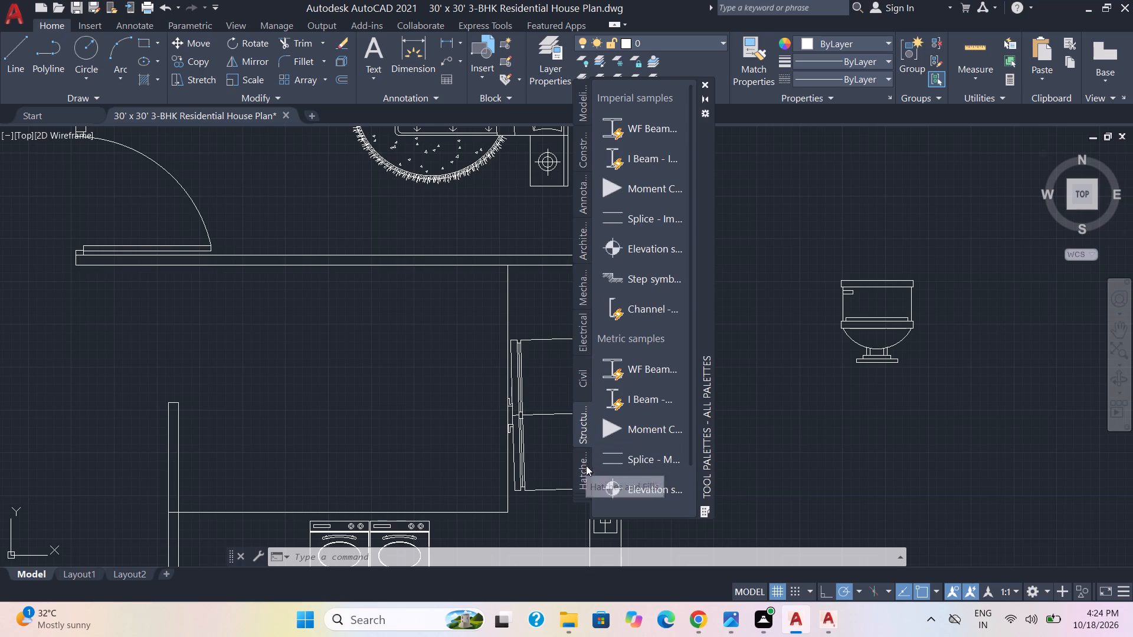
{"action": "left_click", "coordinate": [589, 475]}
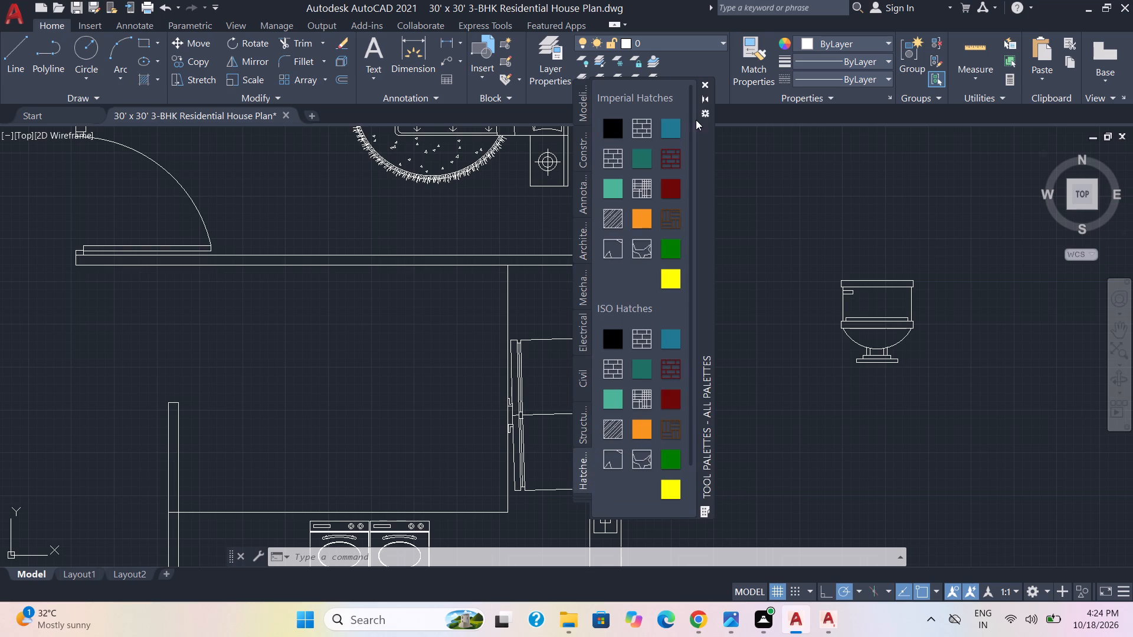
{"action": "left_click", "coordinate": [700, 86]}
Erase the stray sofa chair block lying far northeast of the house plan.
{"action": "scroll", "coordinate": [818, 181], "scroll_direction": "down", "scroll_amount": 2}
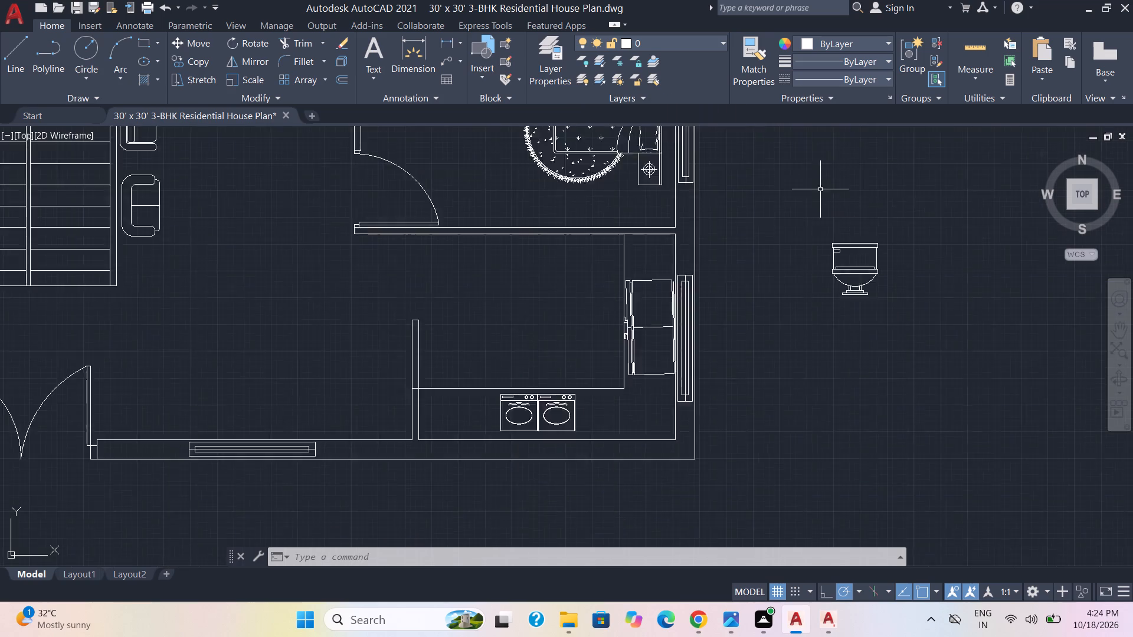
{"action": "middle_click", "coordinate": [893, 342]}
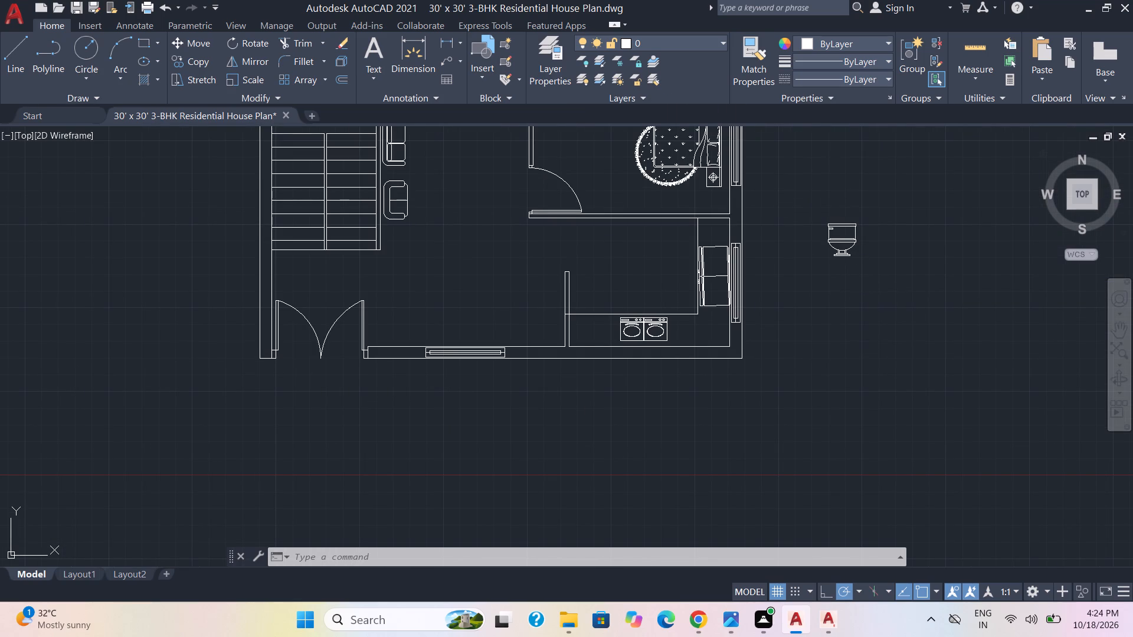
{"action": "middle_click_drag", "start_coordinate": [893, 342], "coordinate": [911, 408]}
{"action": "scroll", "coordinate": [430, 375], "scroll_direction": "down", "scroll_amount": 1}
{"action": "middle_click_drag", "start_coordinate": [430, 375], "coordinate": [453, 350]}
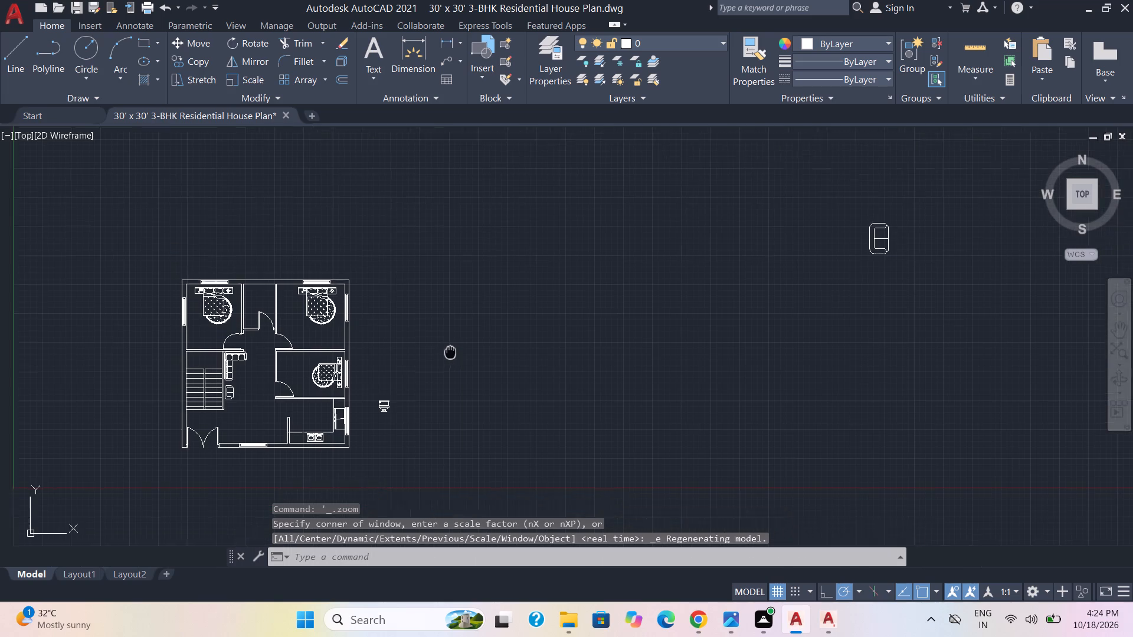
{"action": "middle_click_drag", "start_coordinate": [453, 350], "coordinate": [454, 357]}
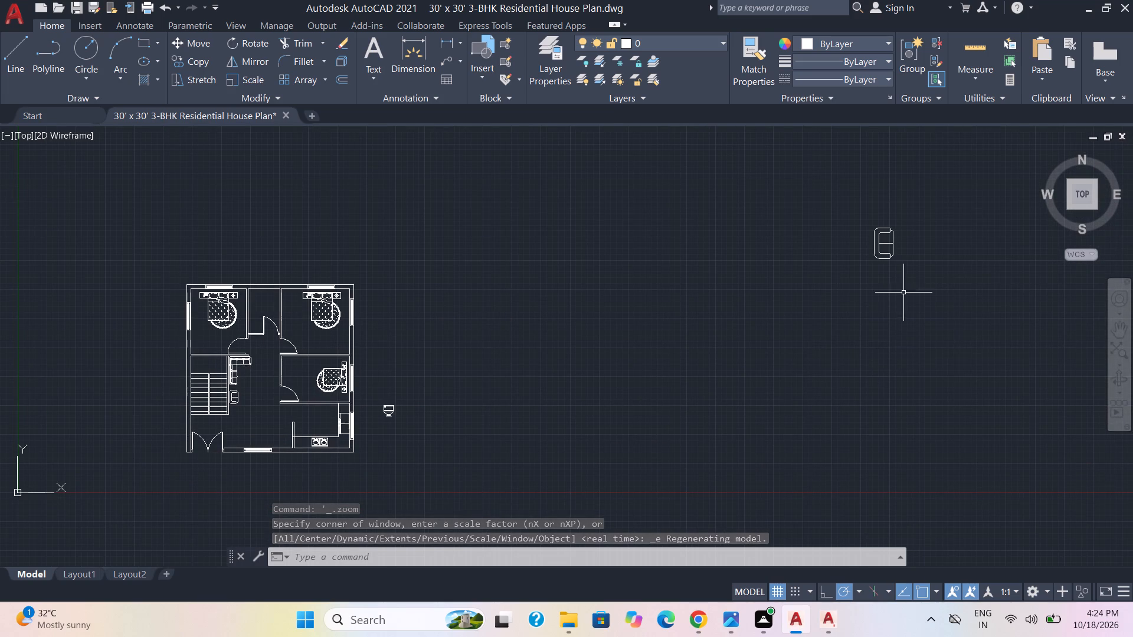
{"action": "left_click", "coordinate": [904, 292]}
{"action": "left_click", "coordinate": [808, 189]}
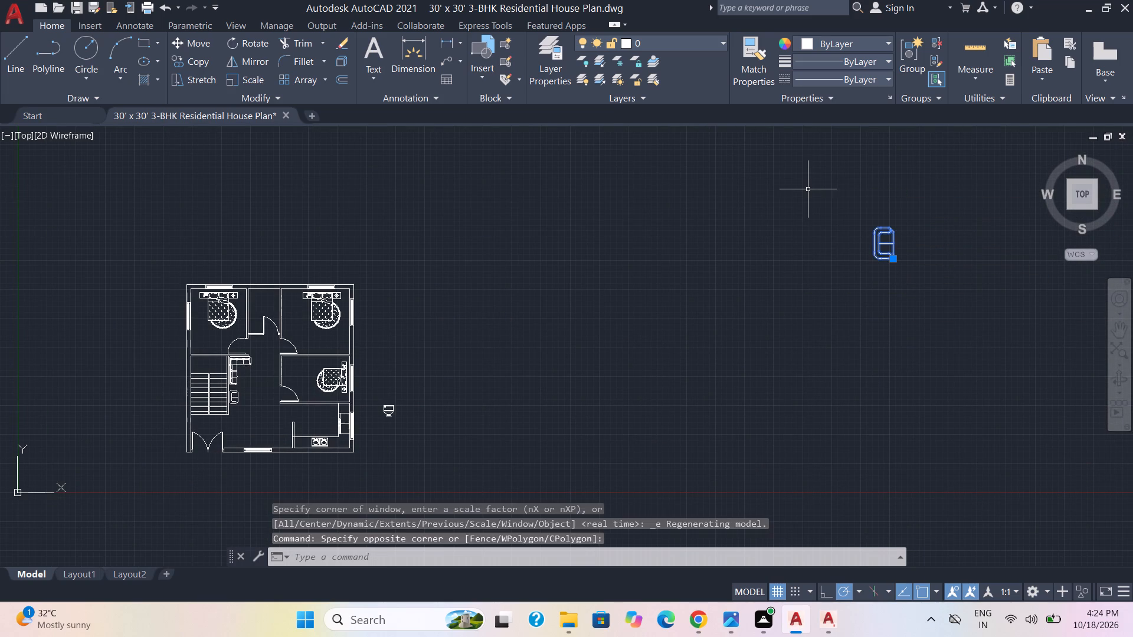
{"action": "key", "text": "Delete"}
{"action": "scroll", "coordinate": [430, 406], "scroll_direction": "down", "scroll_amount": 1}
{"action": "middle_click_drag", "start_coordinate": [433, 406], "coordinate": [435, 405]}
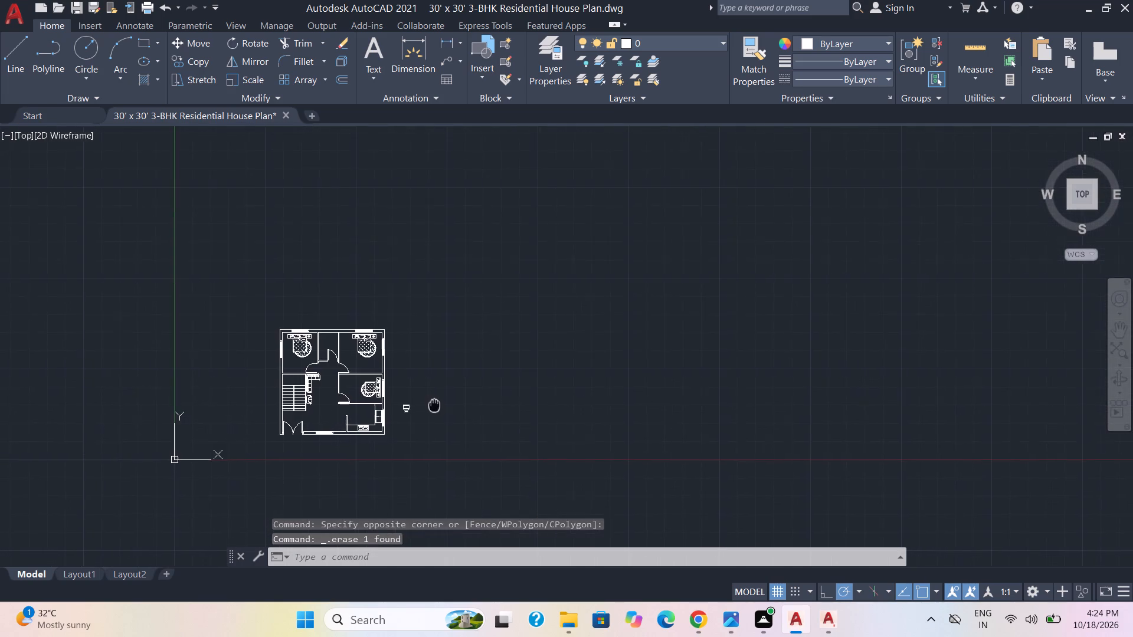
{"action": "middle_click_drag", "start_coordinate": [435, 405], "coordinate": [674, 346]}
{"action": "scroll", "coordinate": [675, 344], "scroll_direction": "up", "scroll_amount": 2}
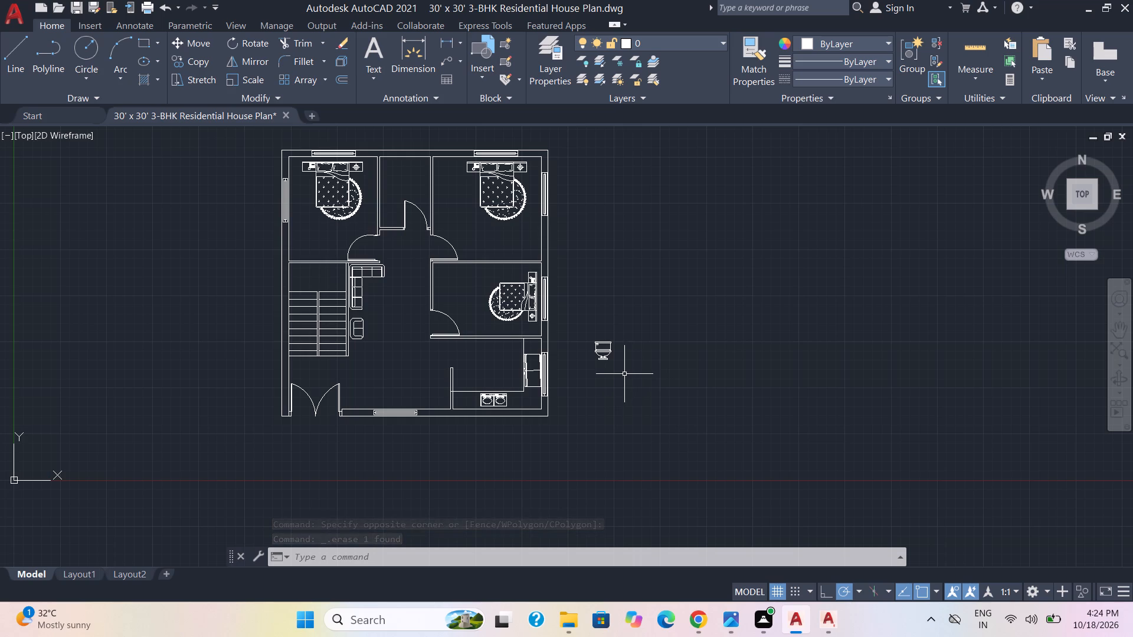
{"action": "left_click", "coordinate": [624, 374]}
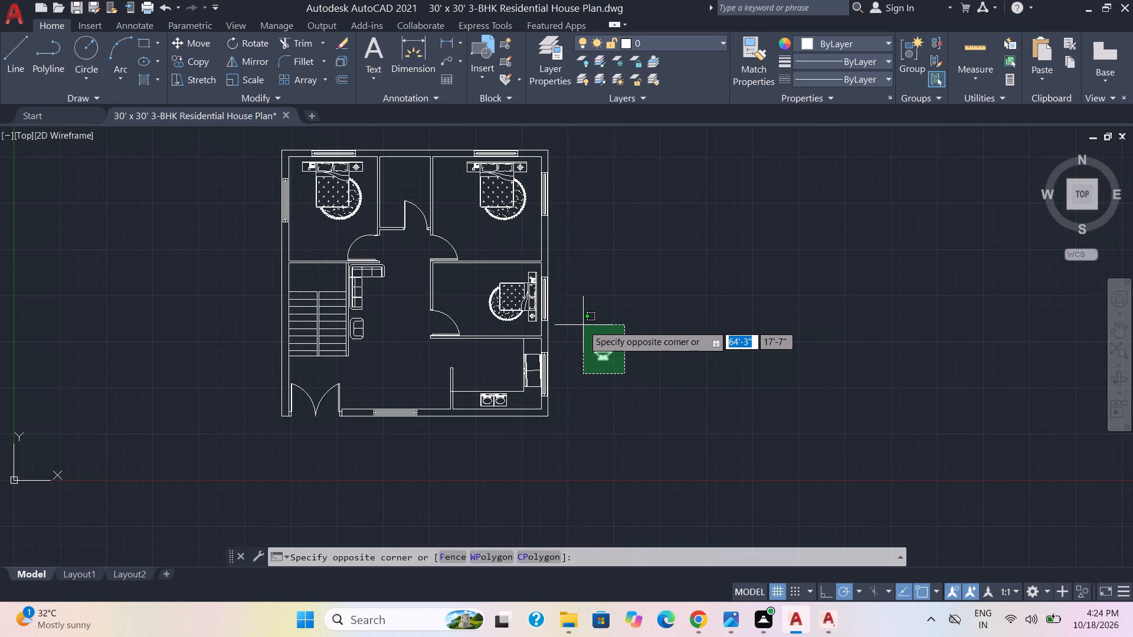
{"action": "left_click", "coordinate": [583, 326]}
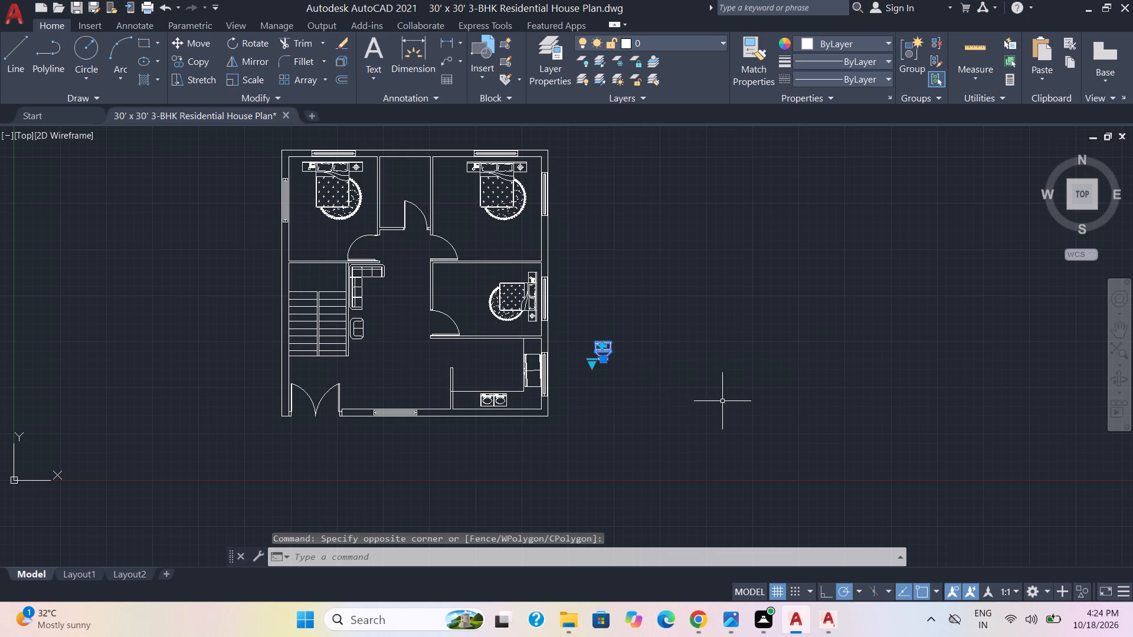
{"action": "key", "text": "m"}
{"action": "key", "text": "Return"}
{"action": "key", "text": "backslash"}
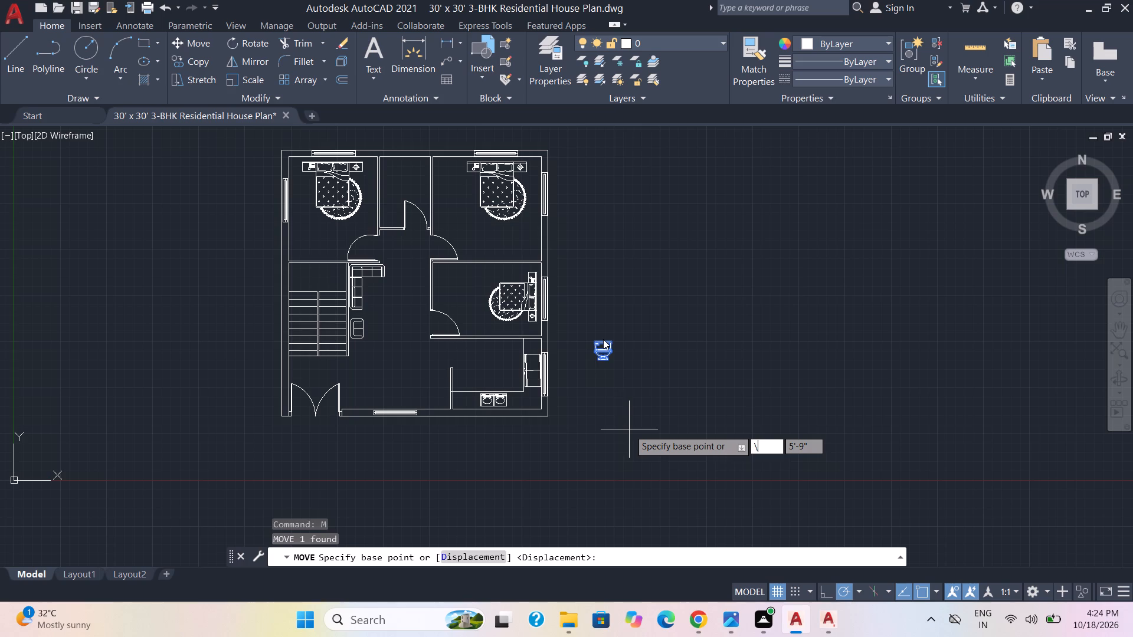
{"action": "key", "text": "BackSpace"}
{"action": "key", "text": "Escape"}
Move the toilet by its upper-left corner about 31'-3" at 140° into the small bathroom between the two north bedrooms.
{"action": "left_click", "coordinate": [636, 379]}
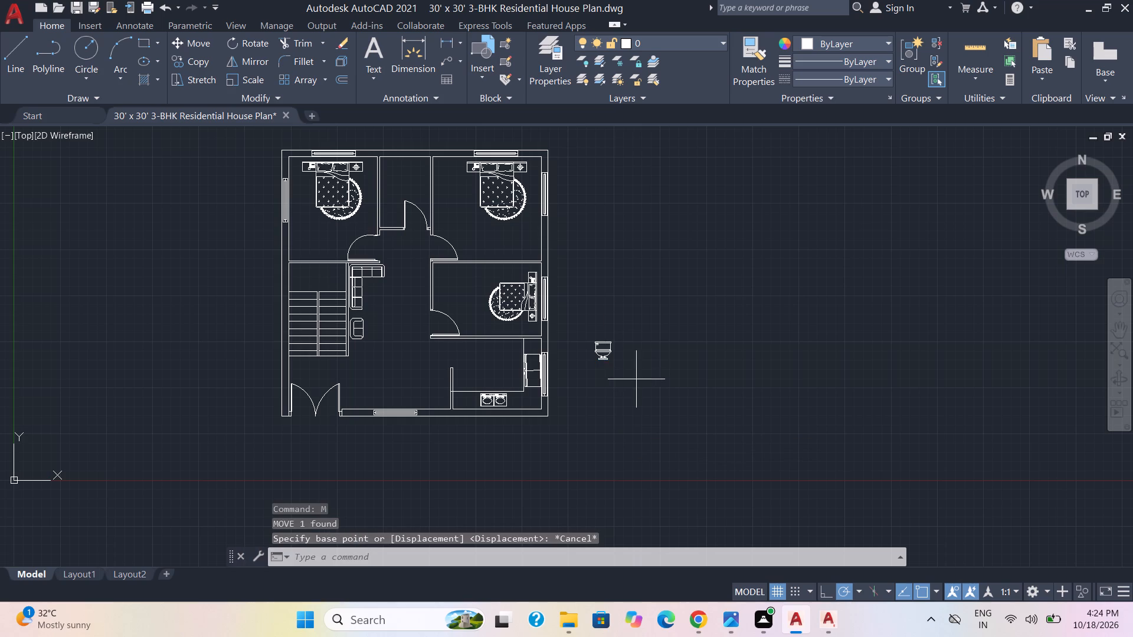
{"action": "left_click", "coordinate": [588, 334]}
{"action": "key", "text": "m"}
{"action": "key", "text": "Return"}
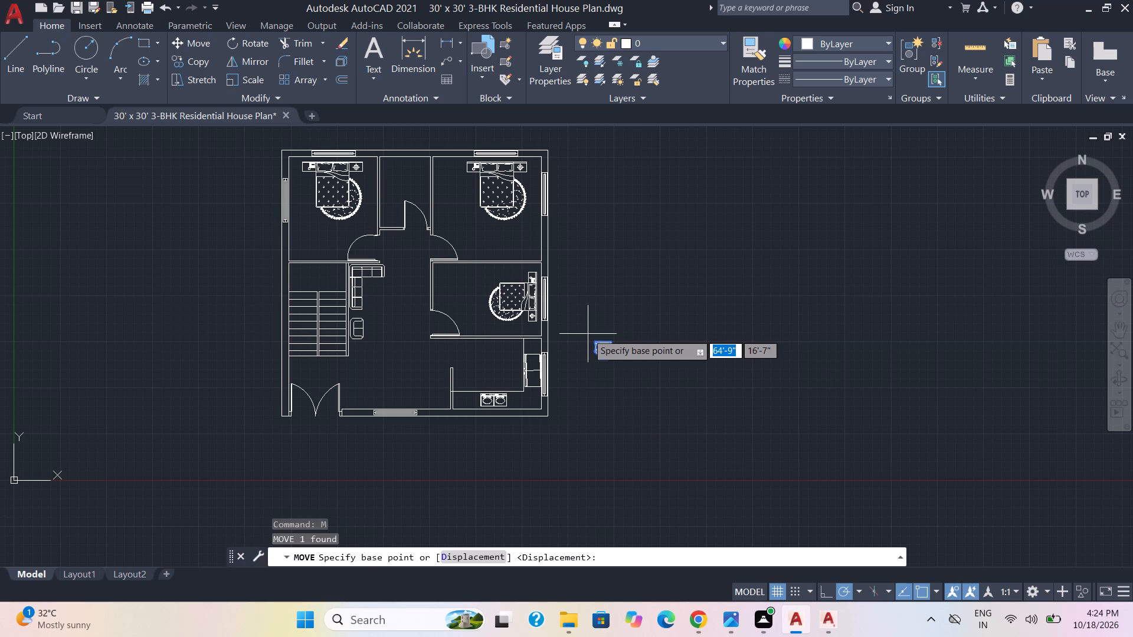
{"action": "scroll", "coordinate": [590, 335], "scroll_direction": "up", "scroll_amount": 2}
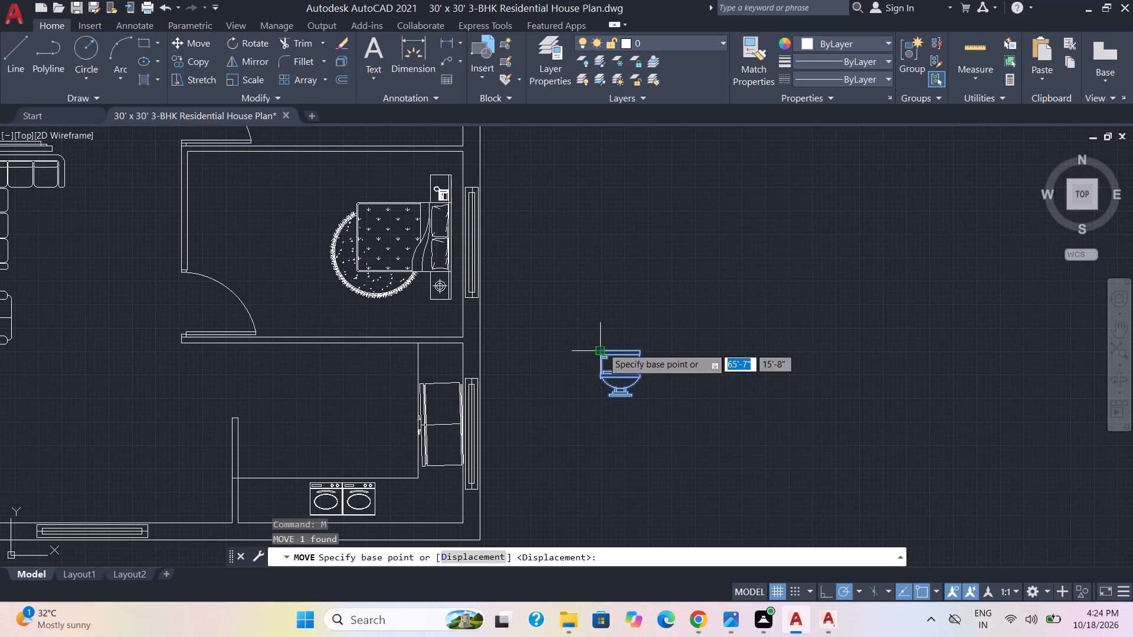
{"action": "left_click", "coordinate": [602, 347]}
{"action": "scroll", "coordinate": [365, 309], "scroll_direction": "down", "scroll_amount": 2}
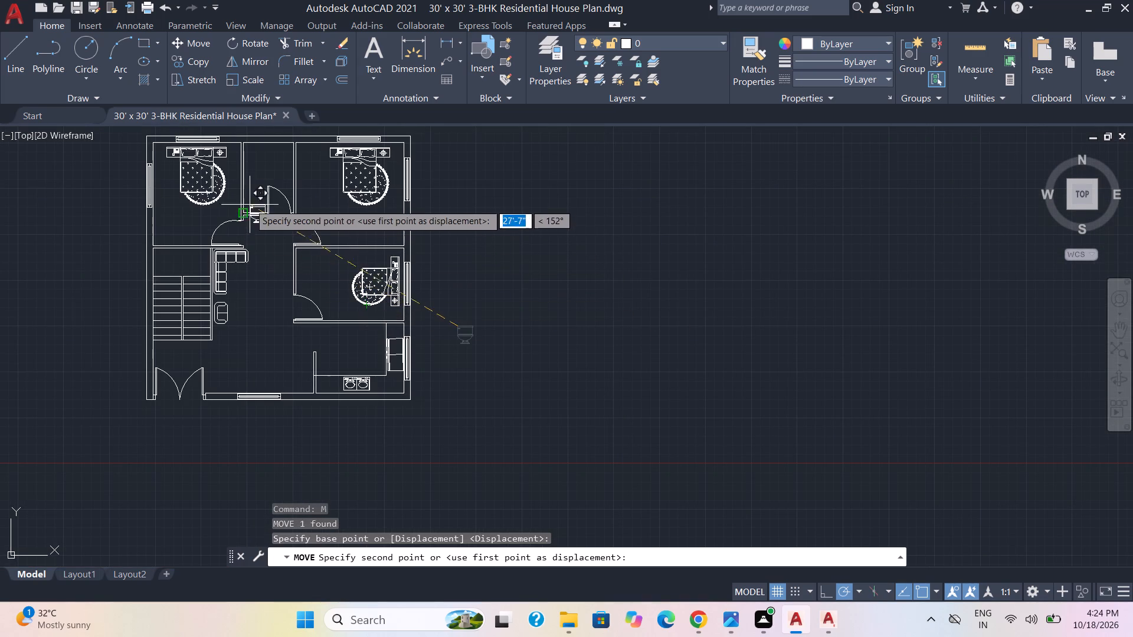
{"action": "scroll", "coordinate": [256, 166], "scroll_direction": "up", "scroll_amount": 2}
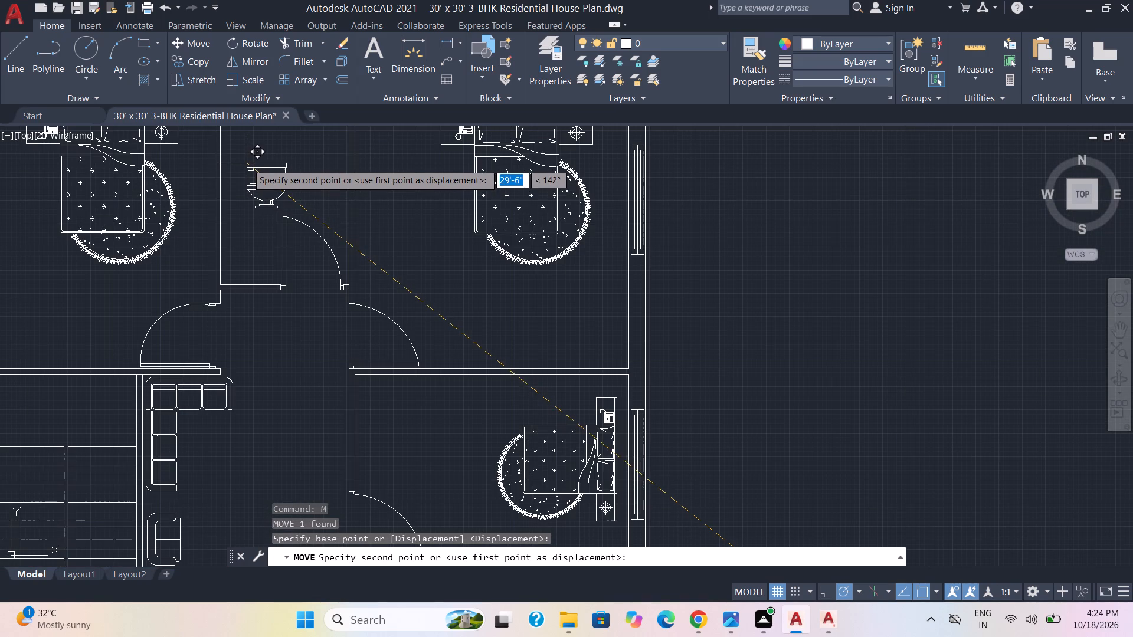
{"action": "middle_click_drag", "start_coordinate": [247, 163], "coordinate": [259, 265]}
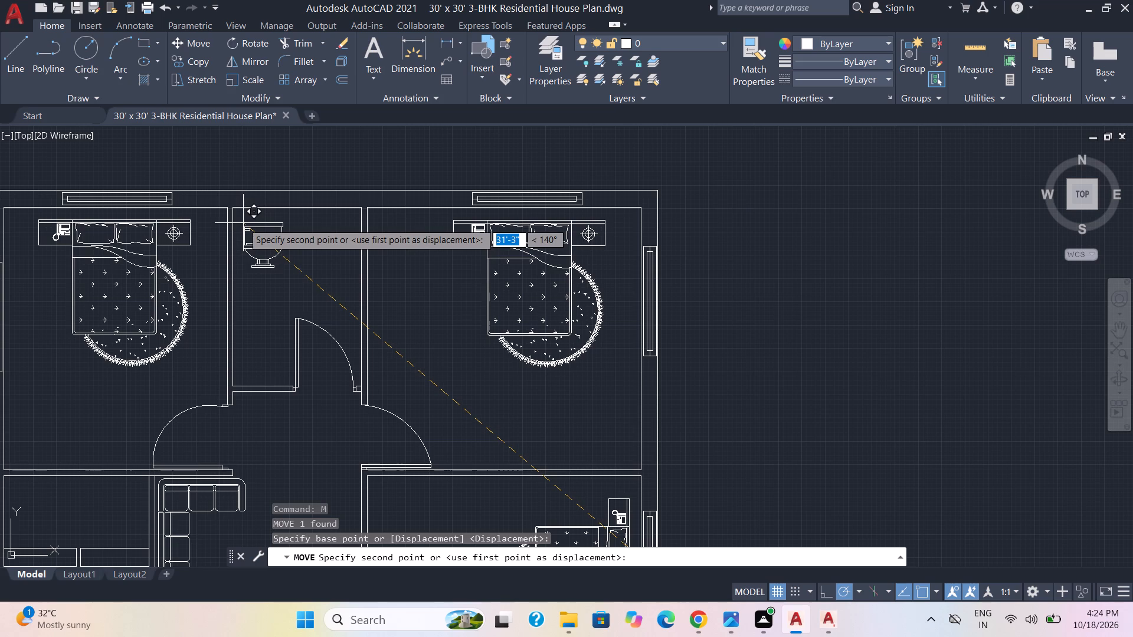
{"action": "left_click", "coordinate": [243, 223]}
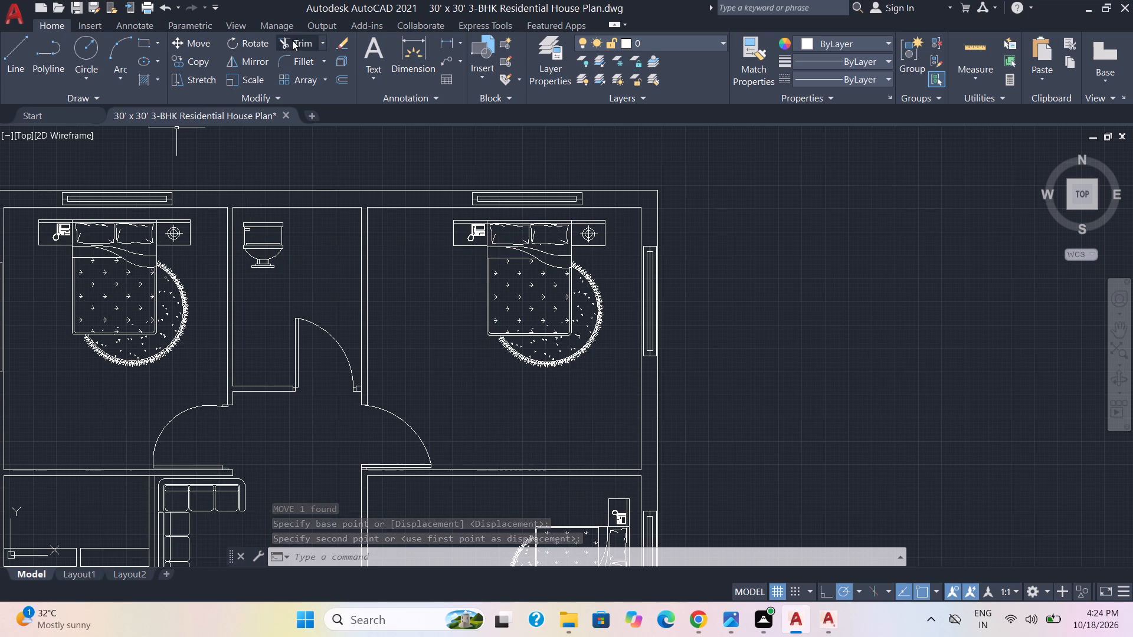
Draw a rectangle roughly 2' wide by 3'-6" long beside the toilet in the bathroom, near the east partition.
{"action": "left_click", "coordinate": [138, 44]}
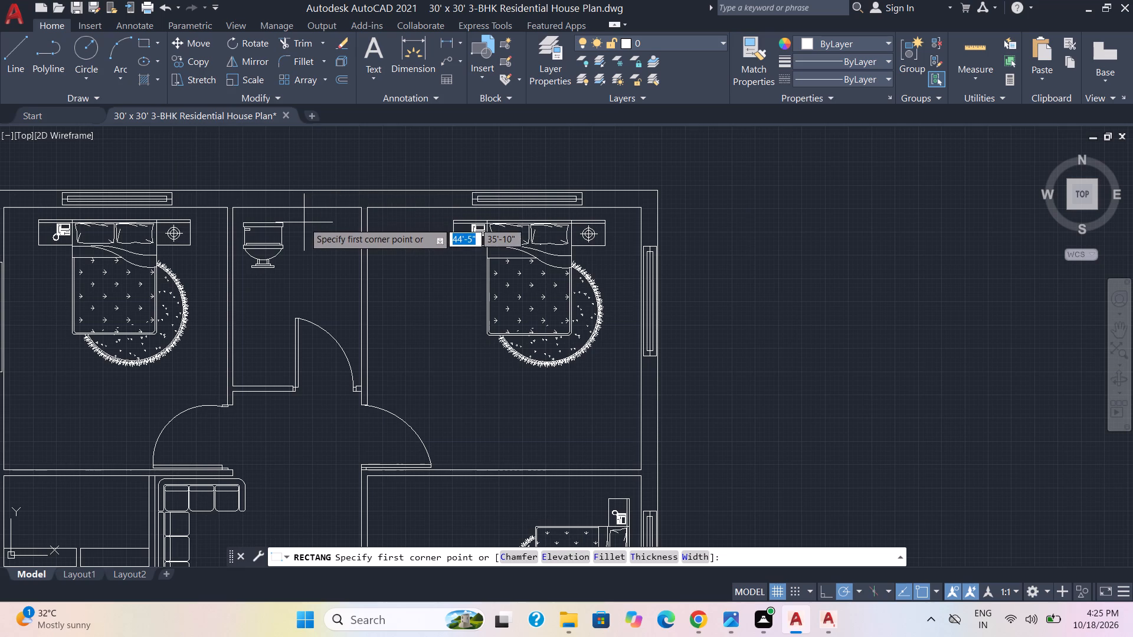
{"action": "left_click", "coordinate": [304, 221]}
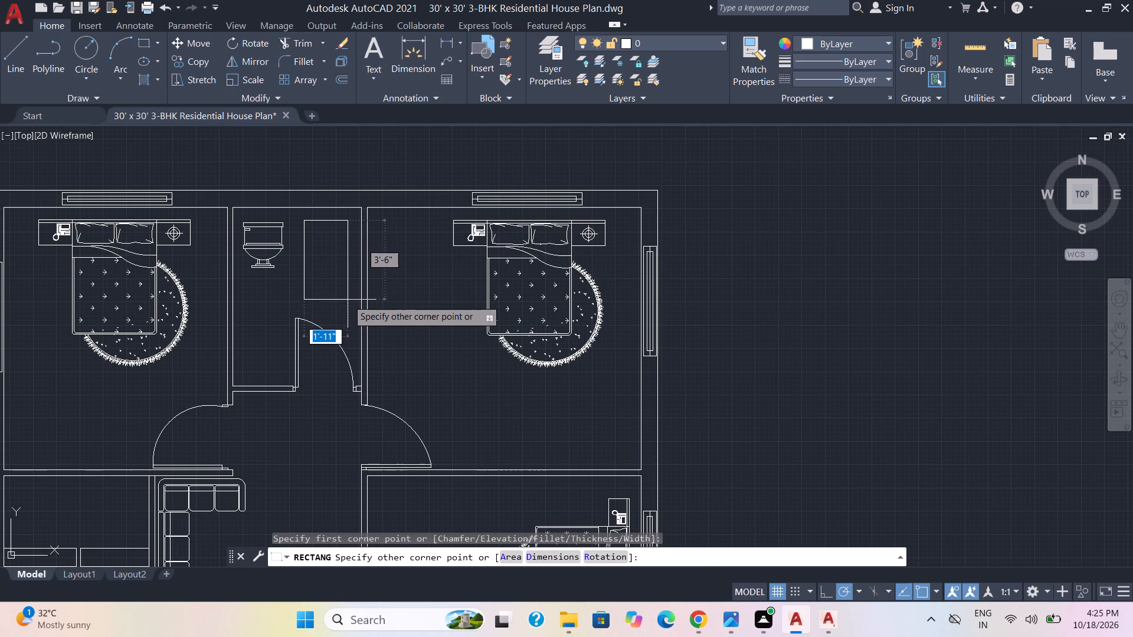
{"action": "left_click", "coordinate": [348, 305]}
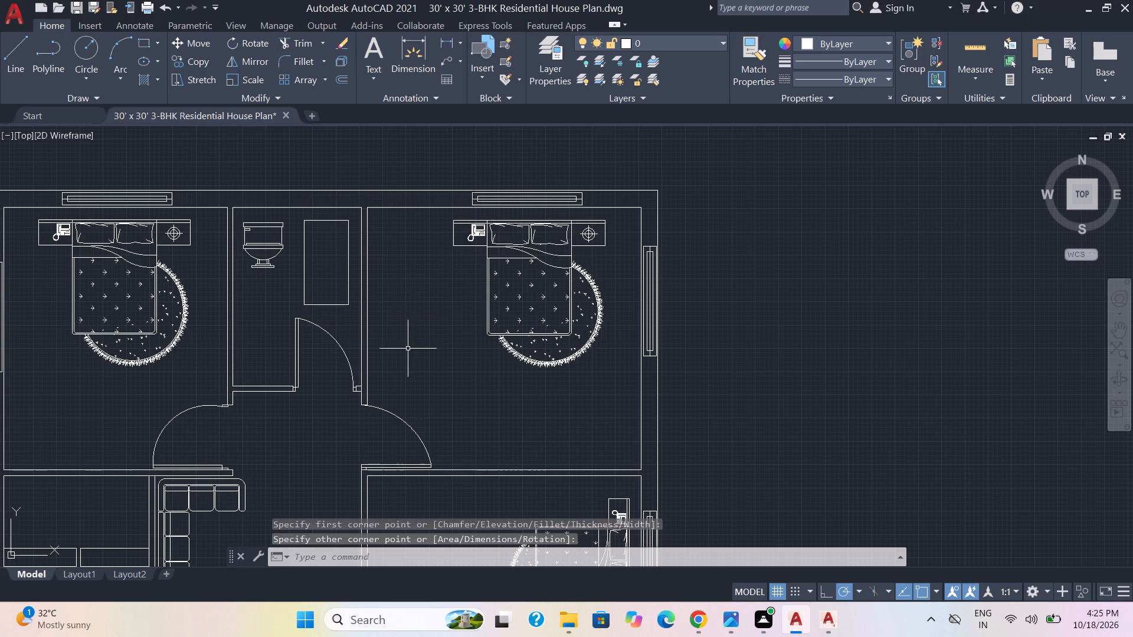
Offset the bathroom rectangle 4" inward, and offset the resulting rectangle a further 1" inward.
{"action": "key", "text": "o"}
{"action": "key", "text": "Return"}
{"action": "key", "text": "4"}
{"action": "key", "text": "Return"}
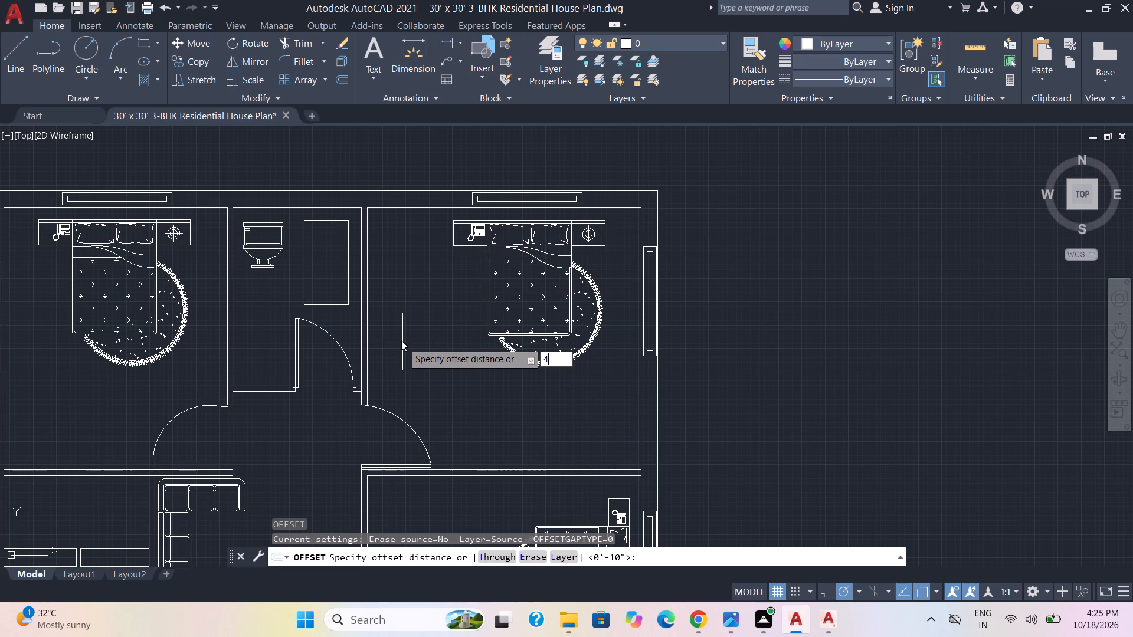
{"action": "left_click", "coordinate": [343, 220]}
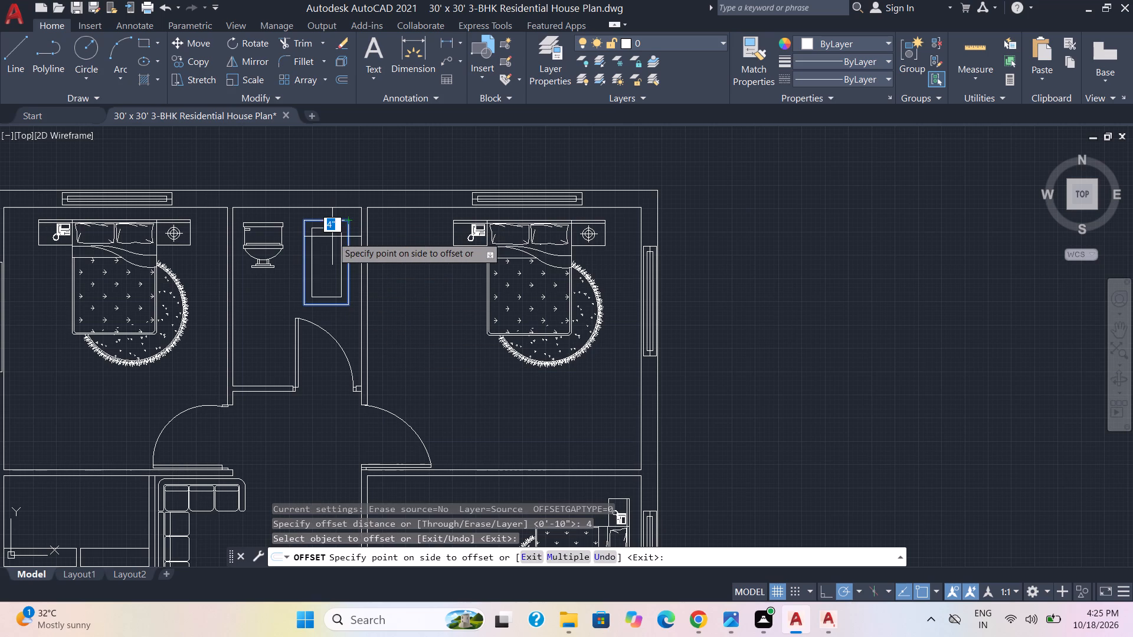
{"action": "left_click", "coordinate": [332, 237]}
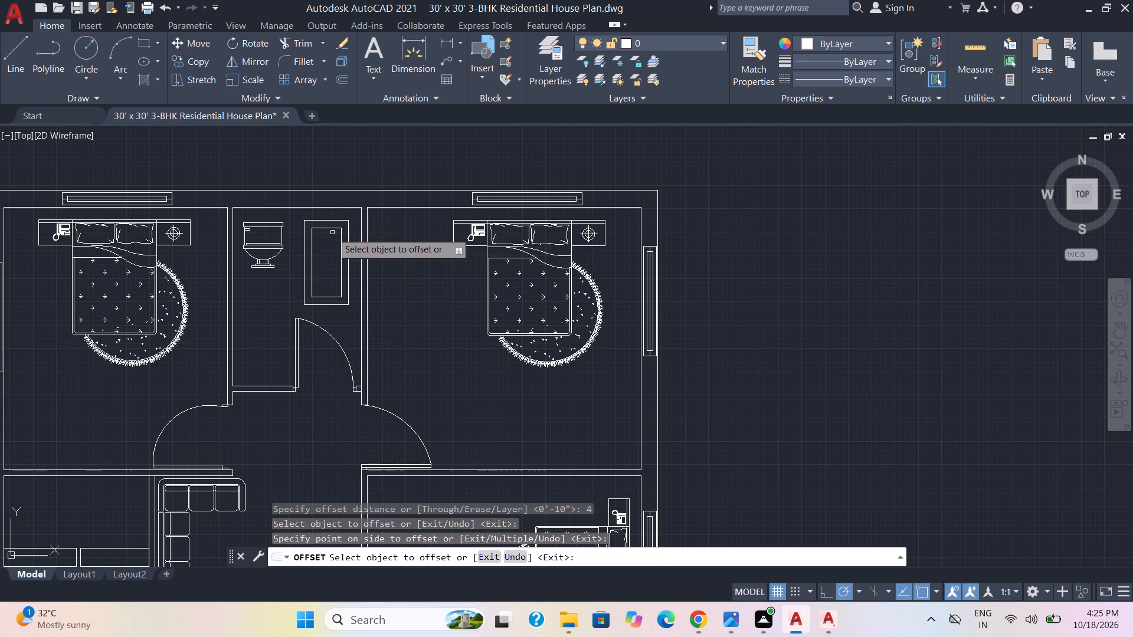
{"action": "left_click", "coordinate": [332, 229]}
{"action": "key", "text": "1"}
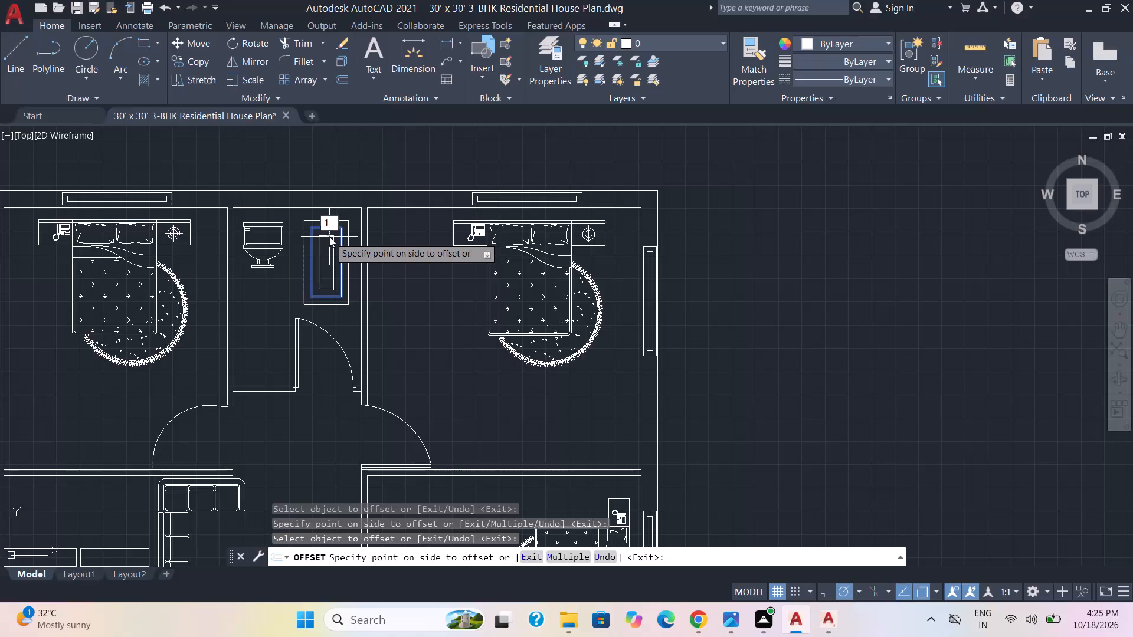
{"action": "key", "text": "Return"}
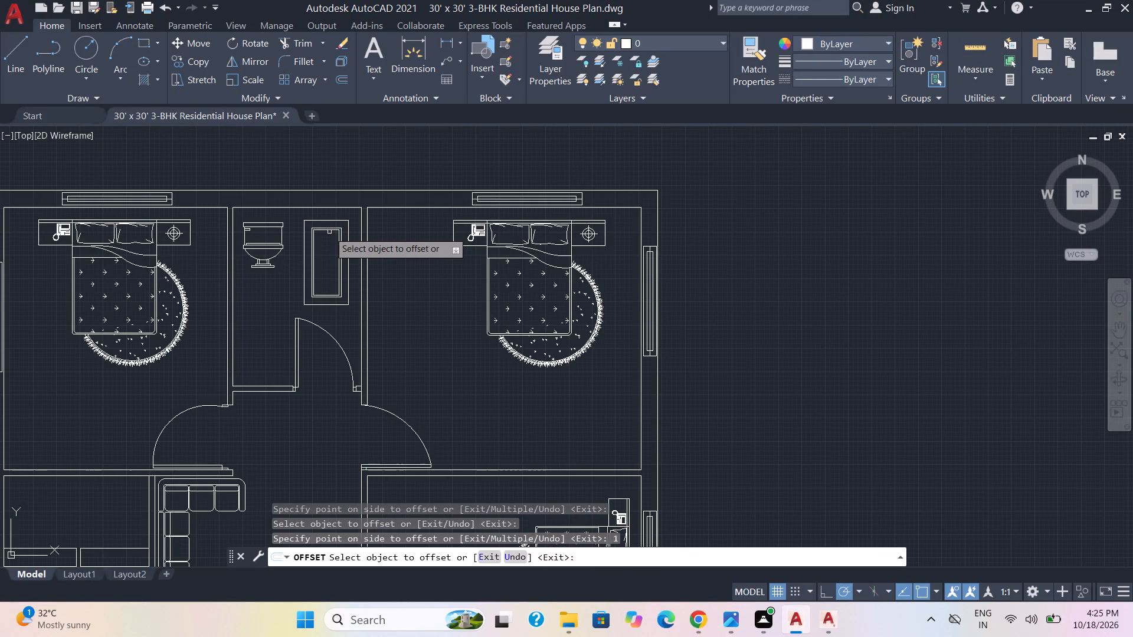
{"action": "scroll", "coordinate": [329, 232], "scroll_direction": "up", "scroll_amount": 1}
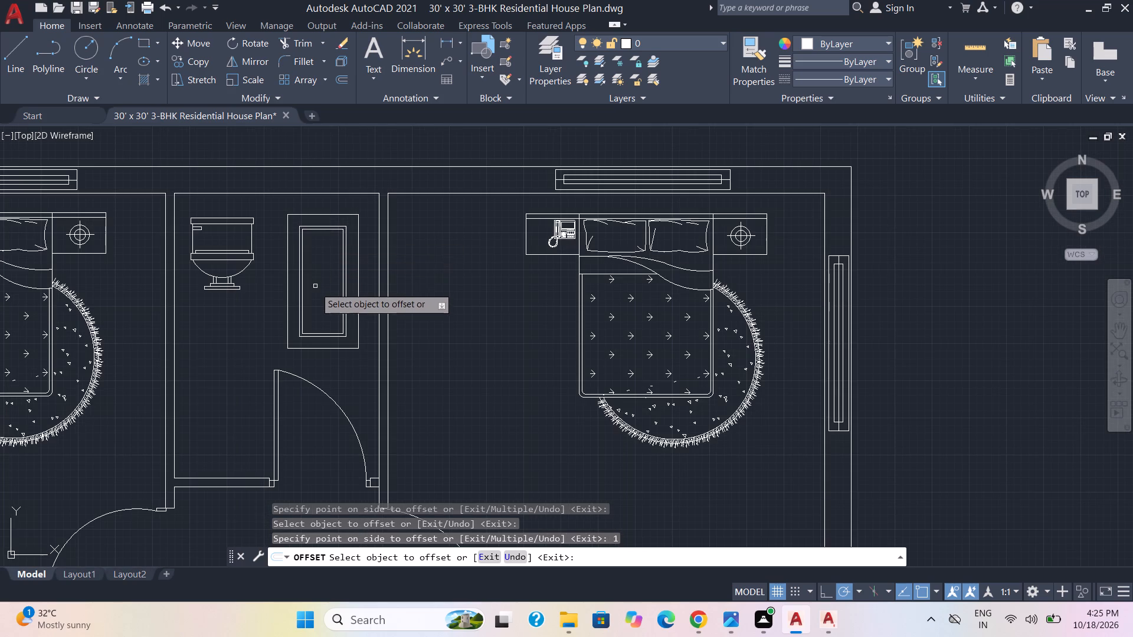
{"action": "key", "text": "Escape"}
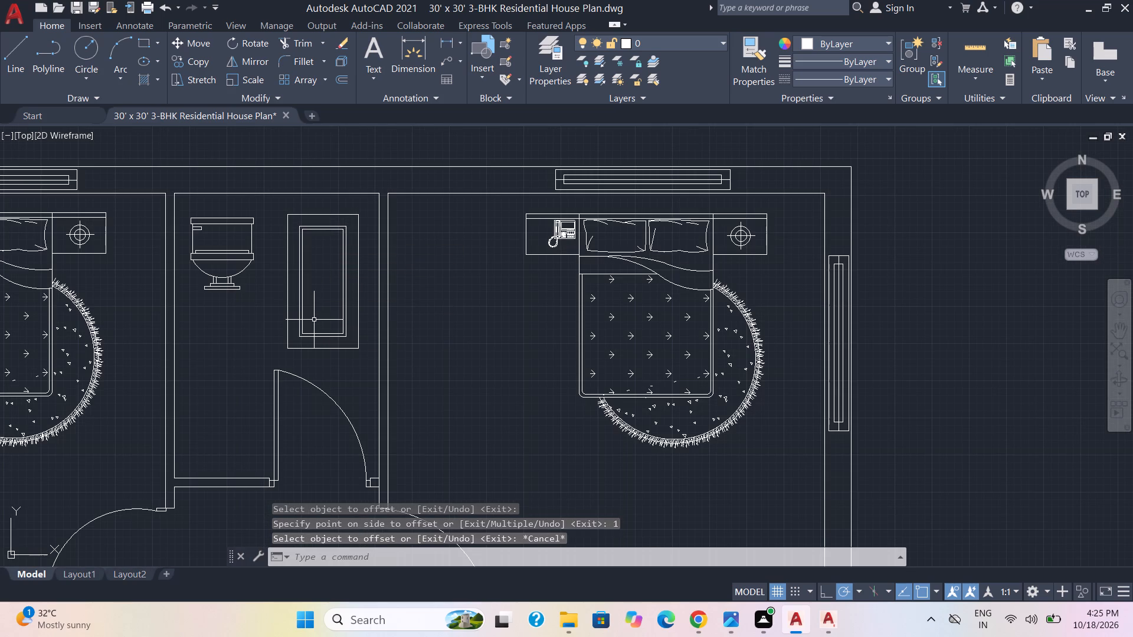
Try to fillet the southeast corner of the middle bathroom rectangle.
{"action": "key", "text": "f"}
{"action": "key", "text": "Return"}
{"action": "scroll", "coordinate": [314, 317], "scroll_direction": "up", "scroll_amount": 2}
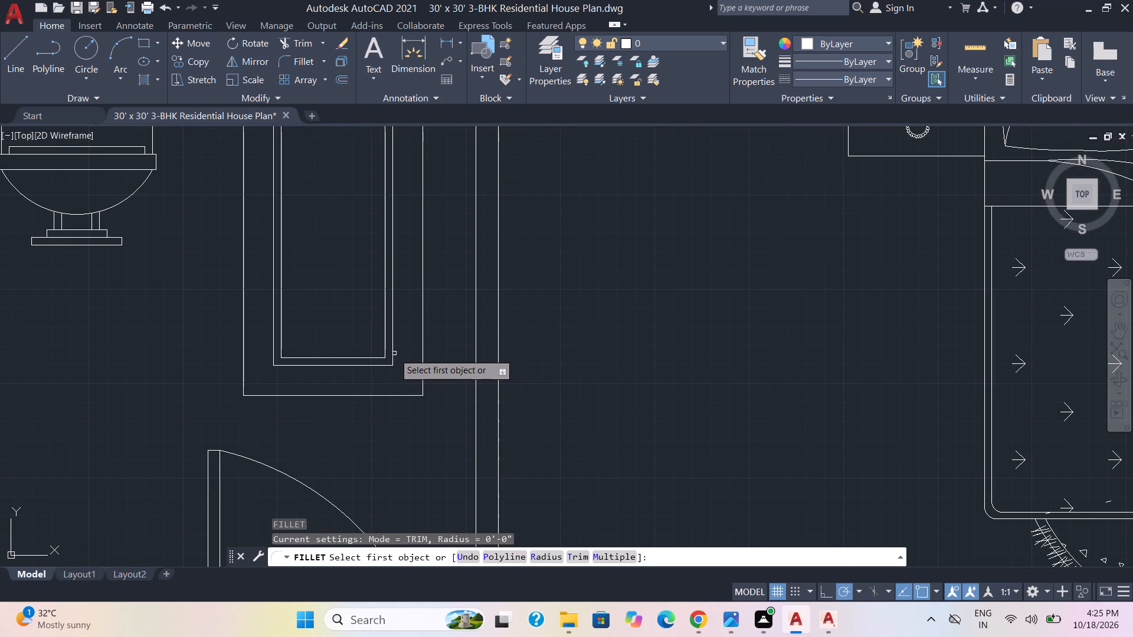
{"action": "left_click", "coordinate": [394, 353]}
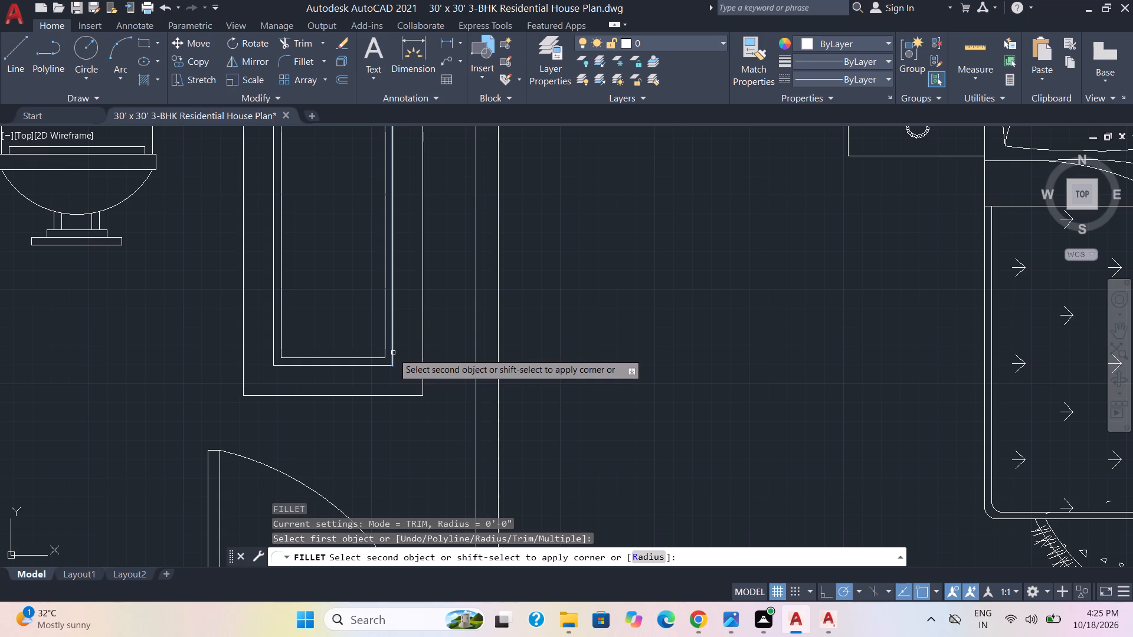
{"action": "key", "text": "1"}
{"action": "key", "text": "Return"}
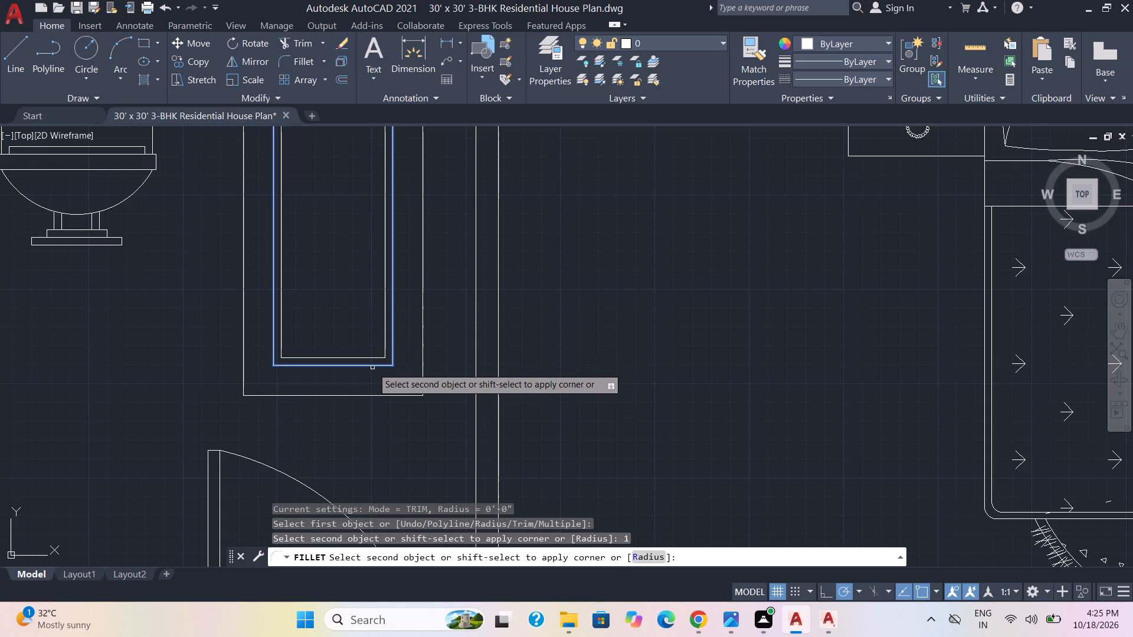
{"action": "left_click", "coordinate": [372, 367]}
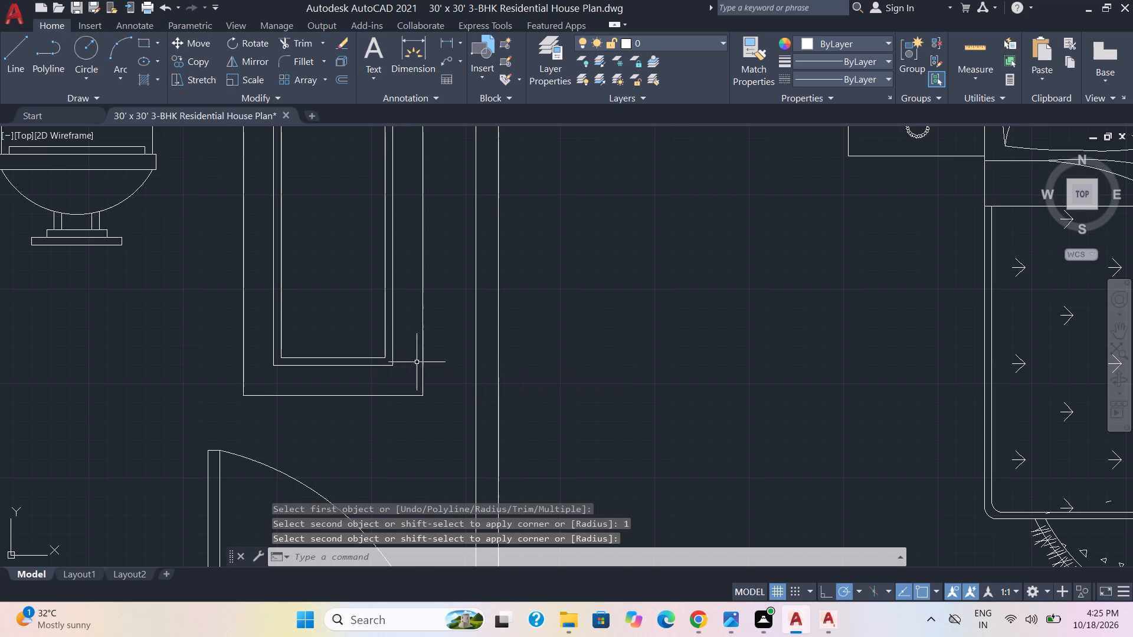
Explode the three nested rectangles beside the toilet into separate lines.
{"action": "scroll", "coordinate": [417, 377], "scroll_direction": "down", "scroll_amount": 2}
{"action": "left_click", "coordinate": [423, 403]}
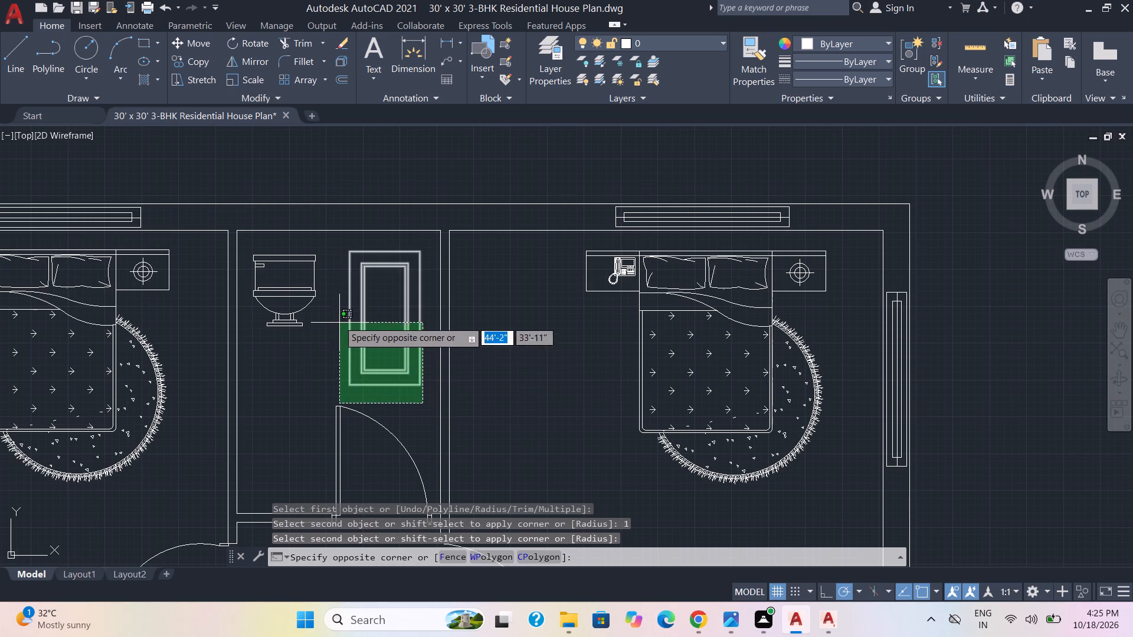
{"action": "left_click", "coordinate": [338, 242]}
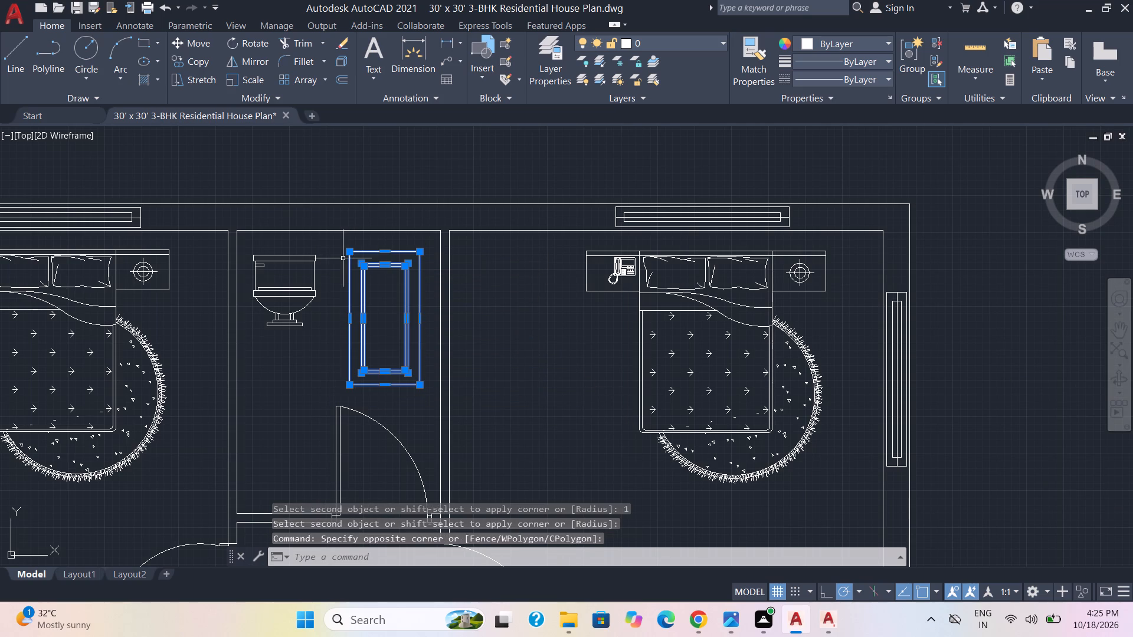
{"action": "key", "text": "x"}
{"action": "key", "text": "Return"}
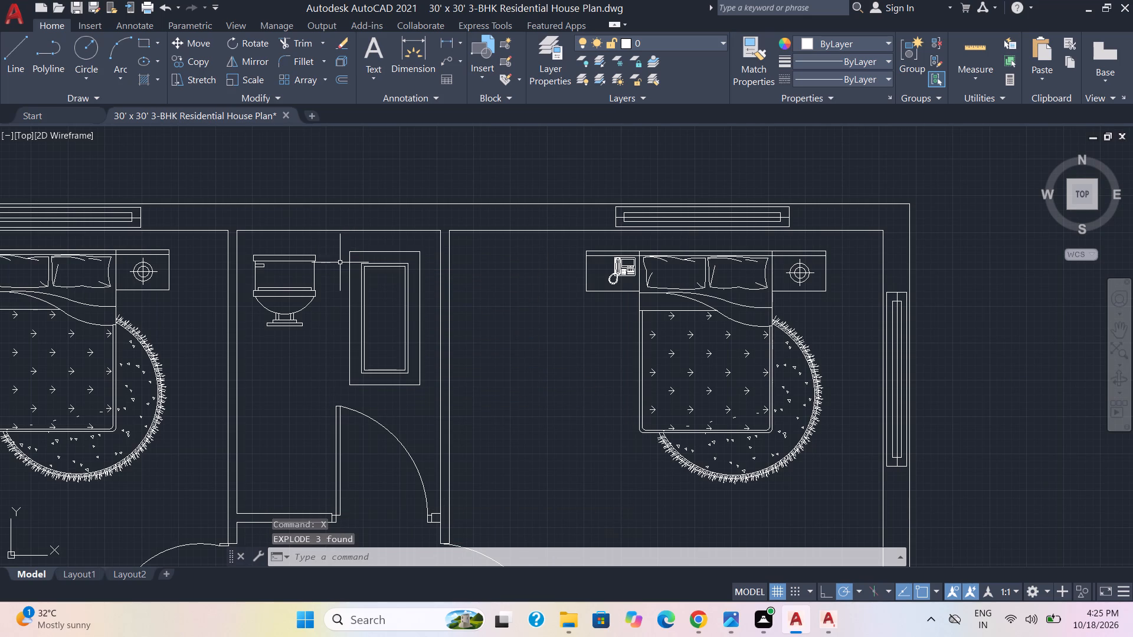
Fillet both south corners of the middle rectangle with a 2" radius.
{"action": "key", "text": "f"}
{"action": "key", "text": "Return"}
{"action": "scroll", "coordinate": [329, 280], "scroll_direction": "up", "scroll_amount": 3}
{"action": "scroll", "coordinate": [505, 341], "scroll_direction": "down", "scroll_amount": 1}
{"action": "middle_click_drag", "start_coordinate": [503, 340], "coordinate": [304, 203]}
{"action": "scroll", "coordinate": [372, 429], "scroll_direction": "up", "scroll_amount": 1}
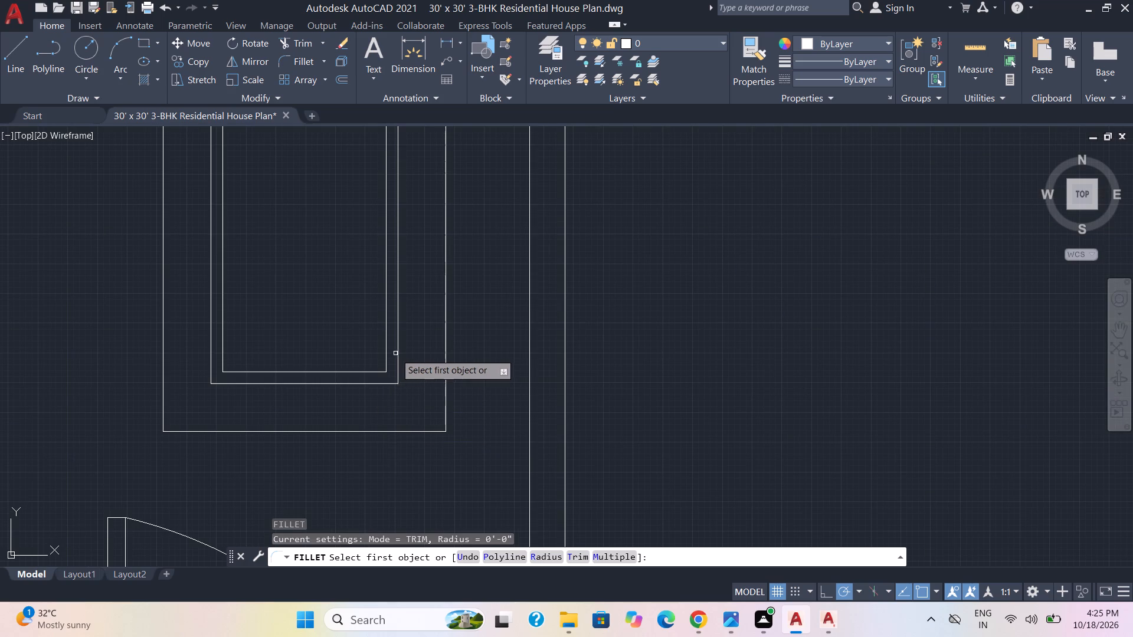
{"action": "left_click", "coordinate": [400, 343]}
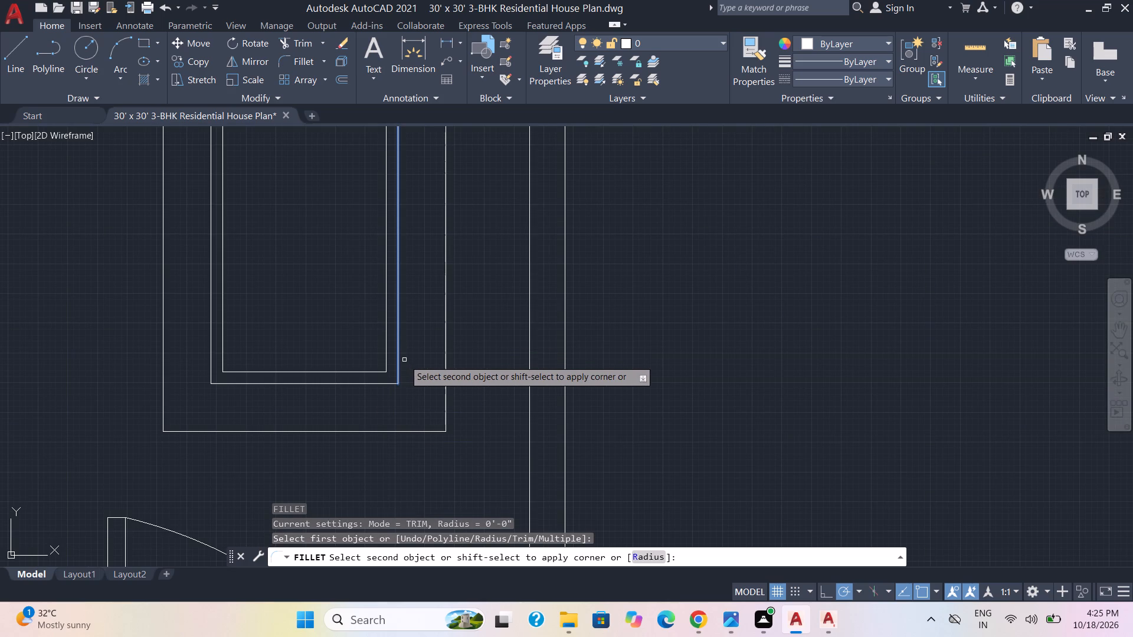
{"action": "key", "text": "r"}
{"action": "key", "text": "Return"}
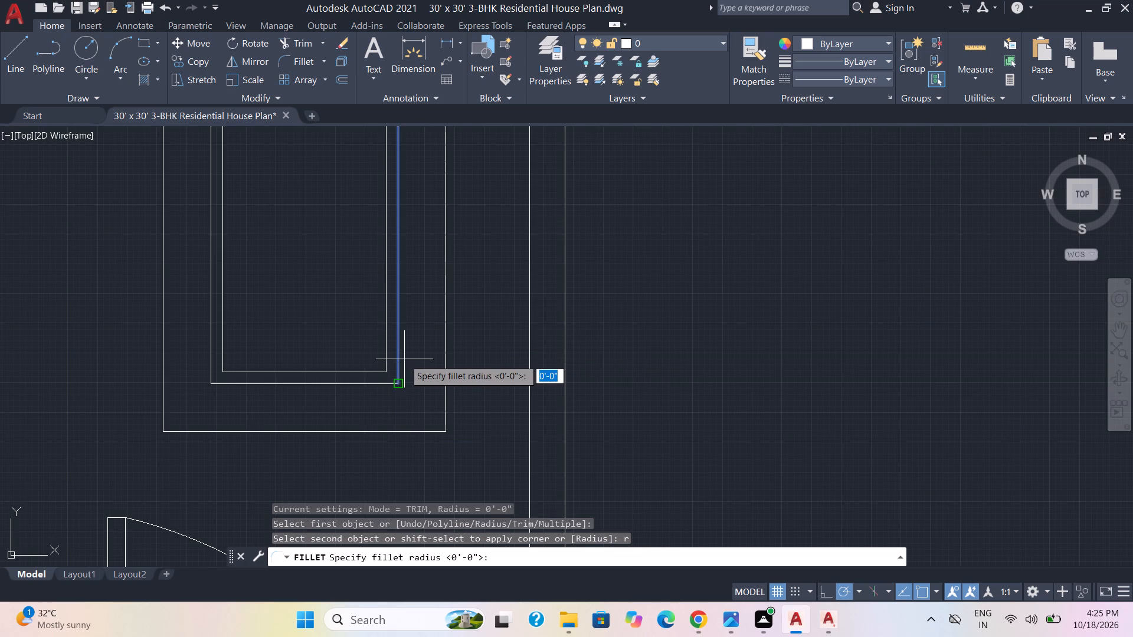
{"action": "key", "text": "2"}
{"action": "key", "text": "Return"}
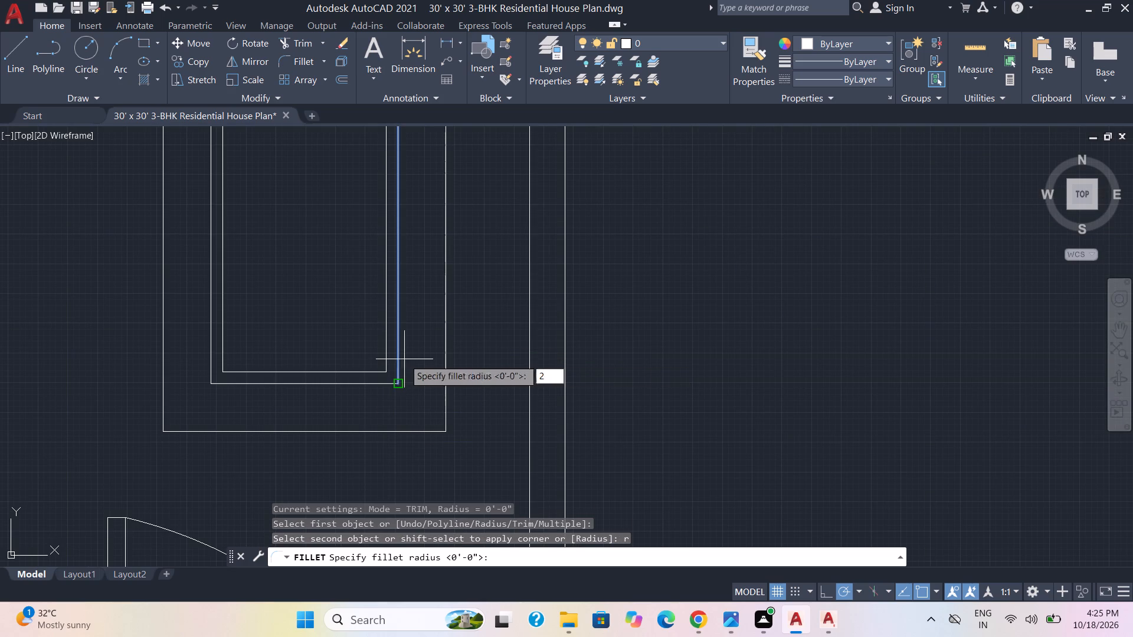
{"action": "left_click", "coordinate": [375, 383]}
{"action": "key", "text": "space"}
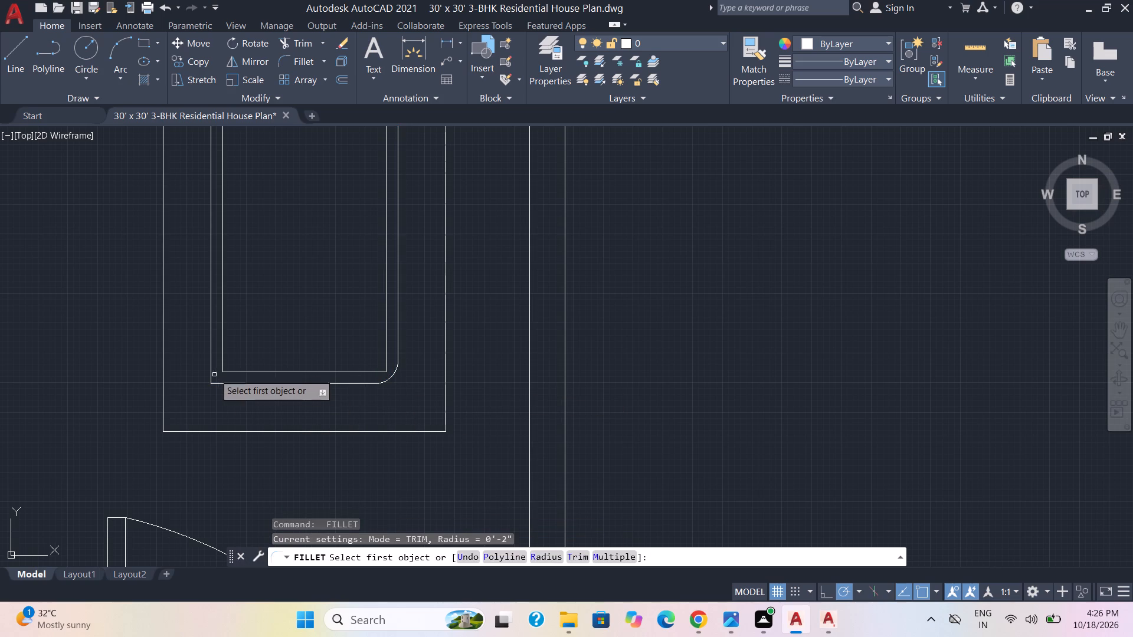
{"action": "left_click", "coordinate": [211, 370]}
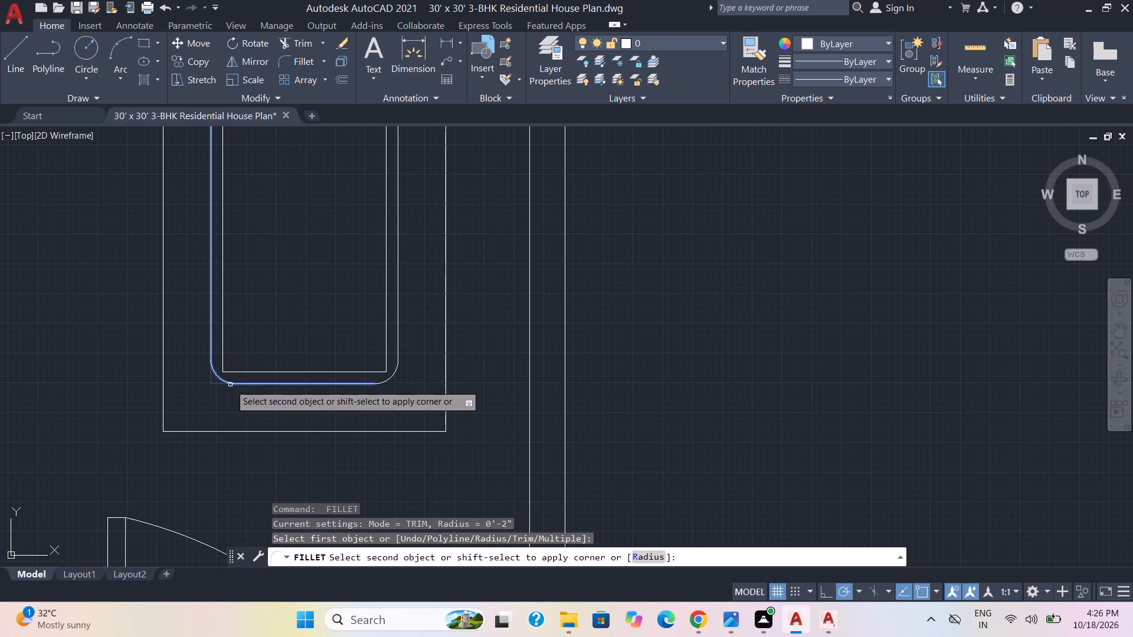
{"action": "left_click", "coordinate": [232, 385]}
Fillet both south corners of the innermost rectangle with the same 2" radius.
{"action": "key", "text": "space"}
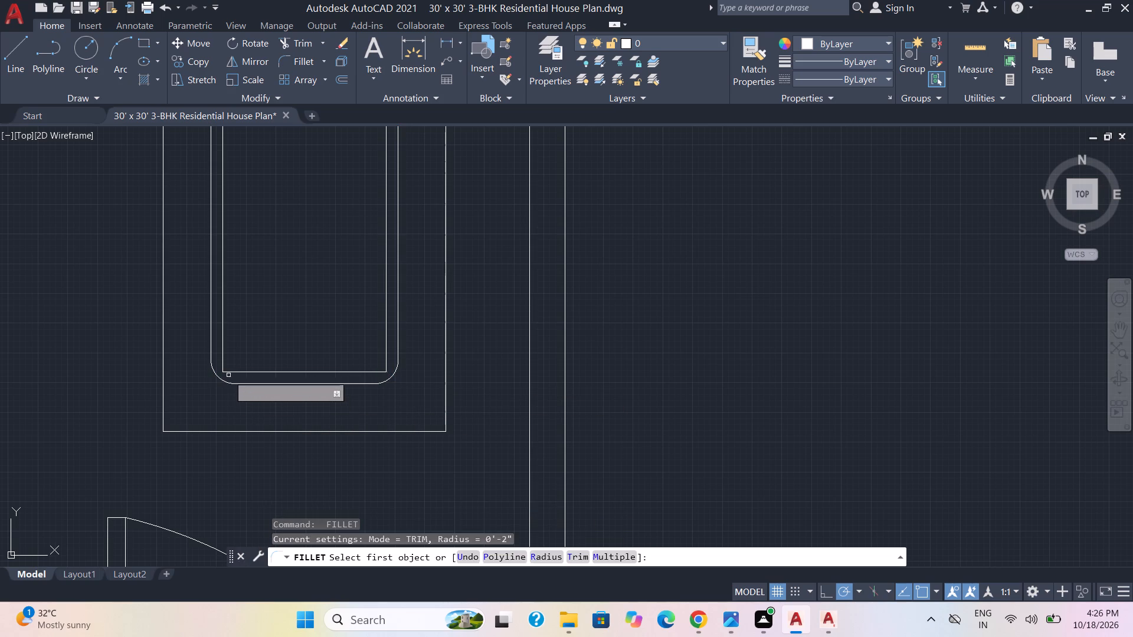
{"action": "left_click", "coordinate": [222, 336]}
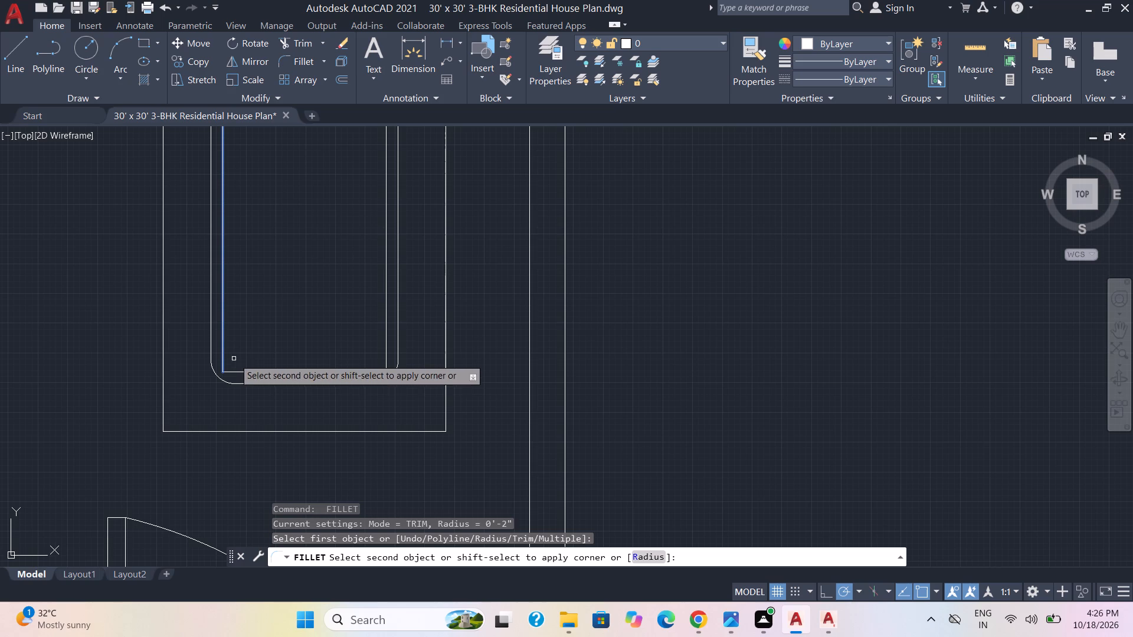
{"action": "left_click", "coordinate": [241, 373]}
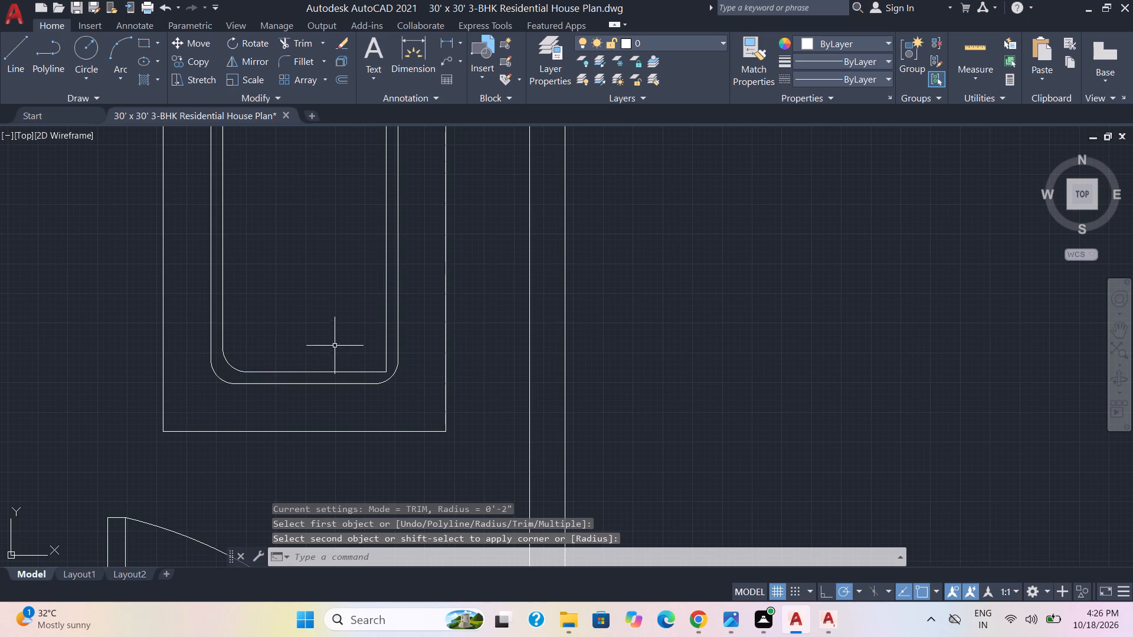
{"action": "key", "text": "space"}
{"action": "left_click", "coordinate": [387, 316]}
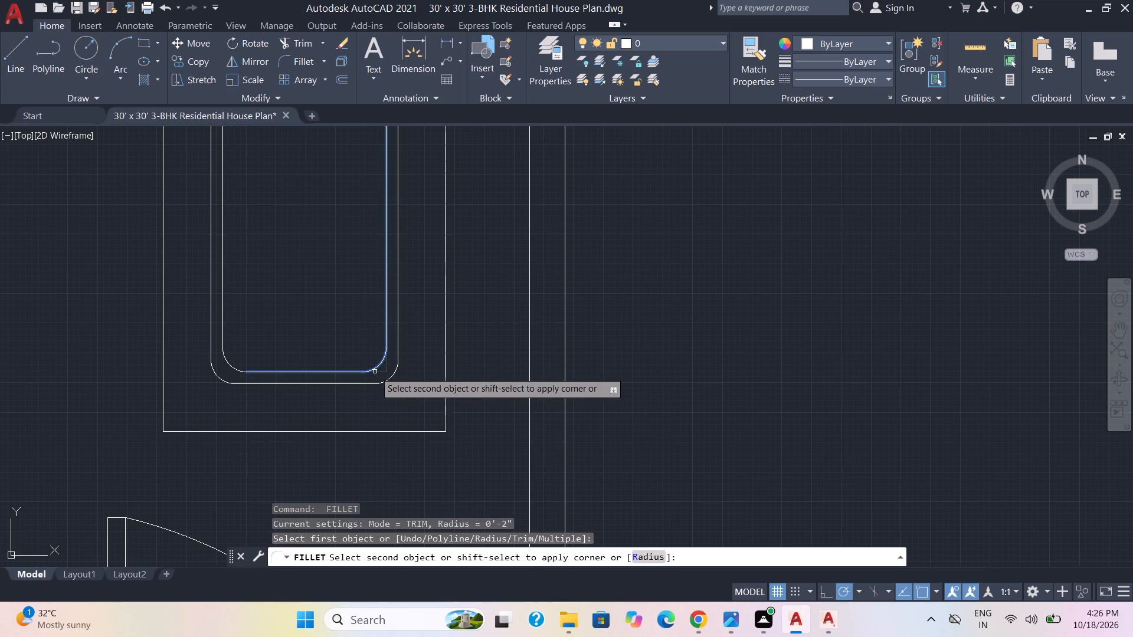
{"action": "left_click", "coordinate": [365, 372]}
Draw a small drain circle of about 1" radius inside the north end of the innermost rectangle.
{"action": "scroll", "coordinate": [365, 373], "scroll_direction": "down", "scroll_amount": 2}
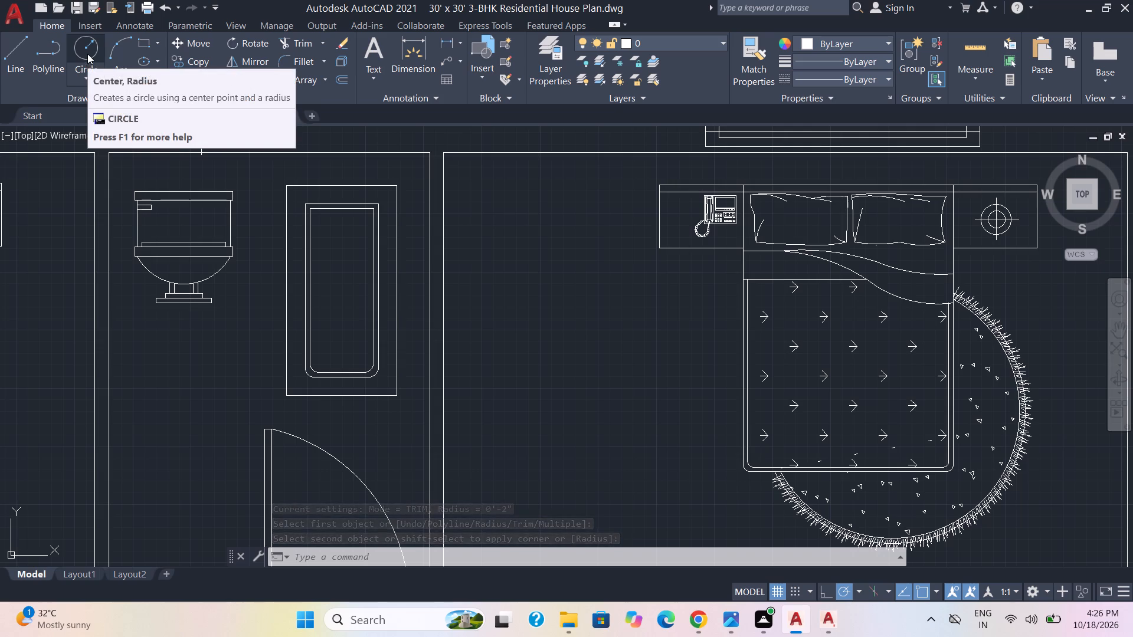
{"action": "left_click", "coordinate": [87, 54]}
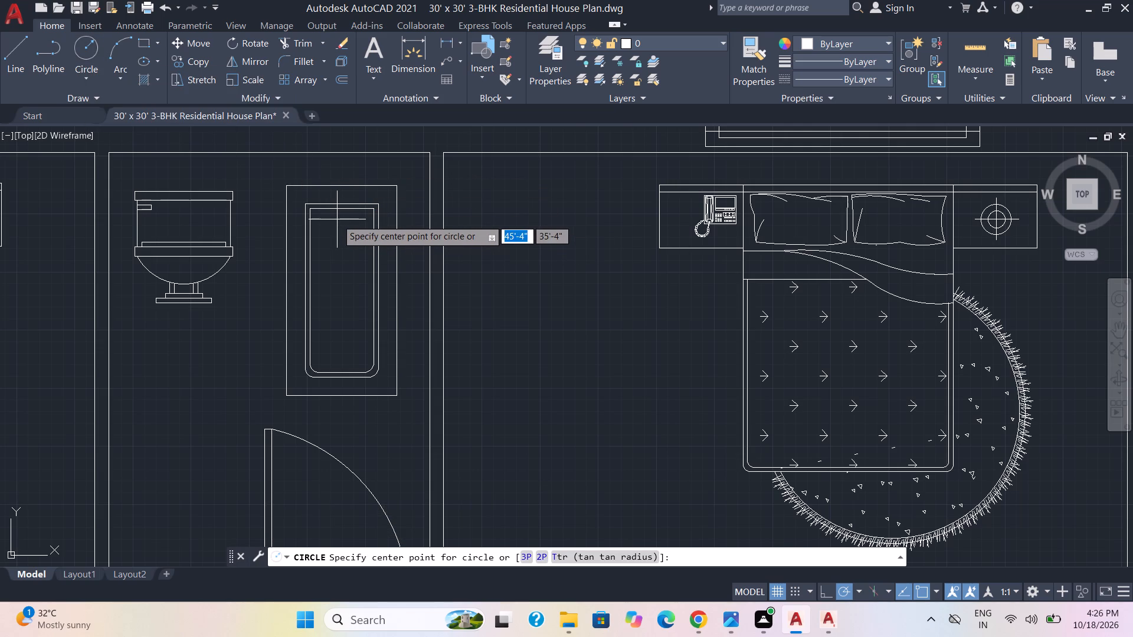
{"action": "left_click", "coordinate": [338, 223]}
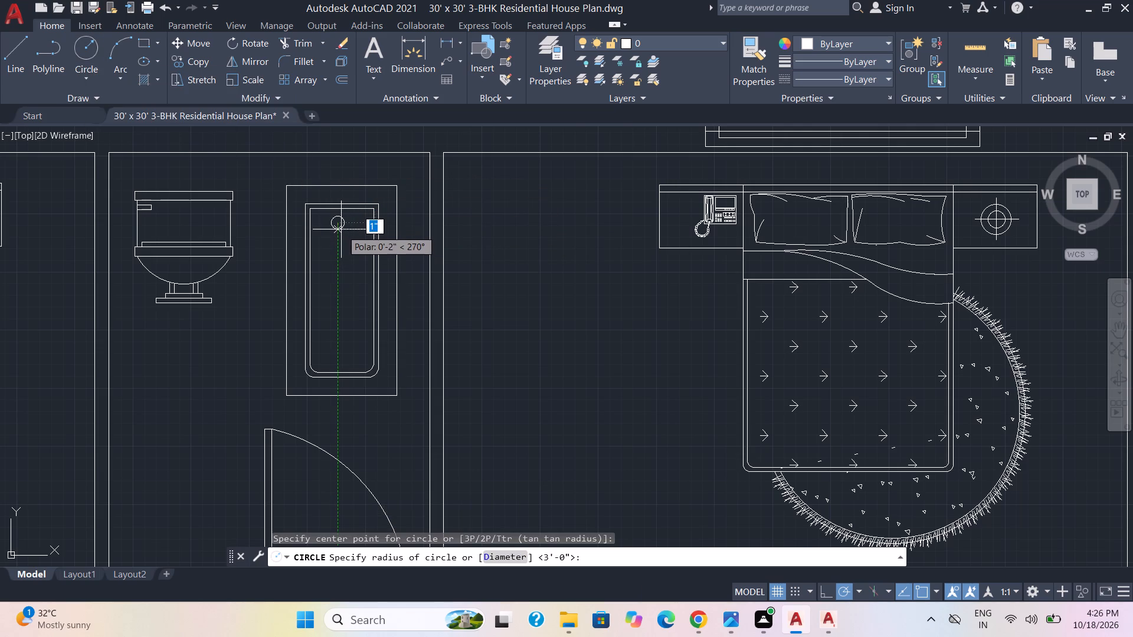
{"action": "left_click", "coordinate": [341, 229]}
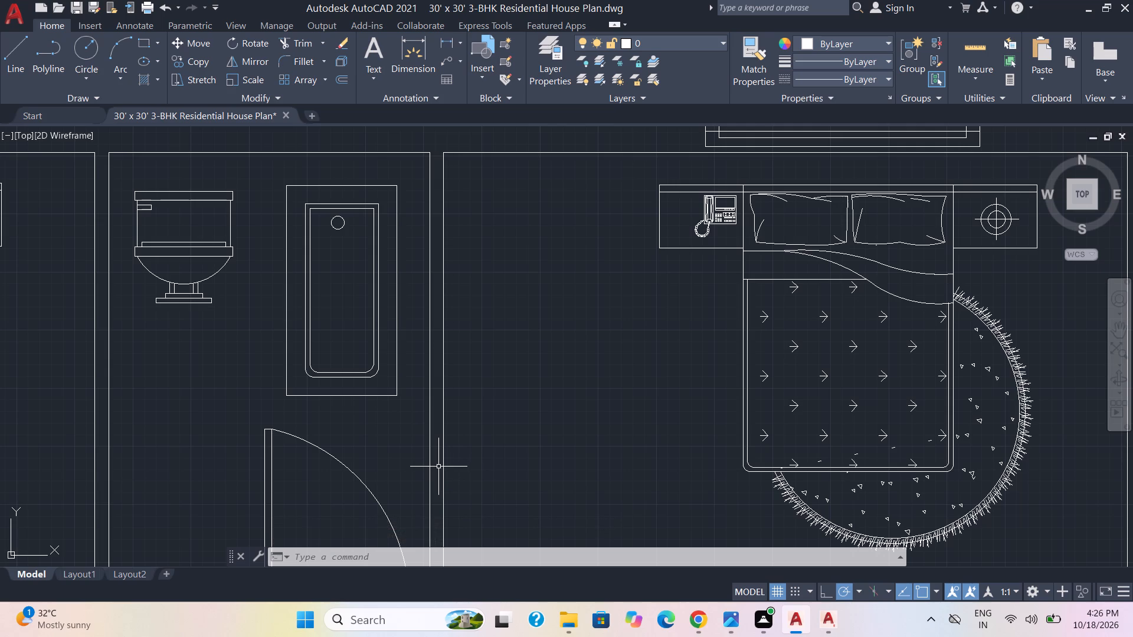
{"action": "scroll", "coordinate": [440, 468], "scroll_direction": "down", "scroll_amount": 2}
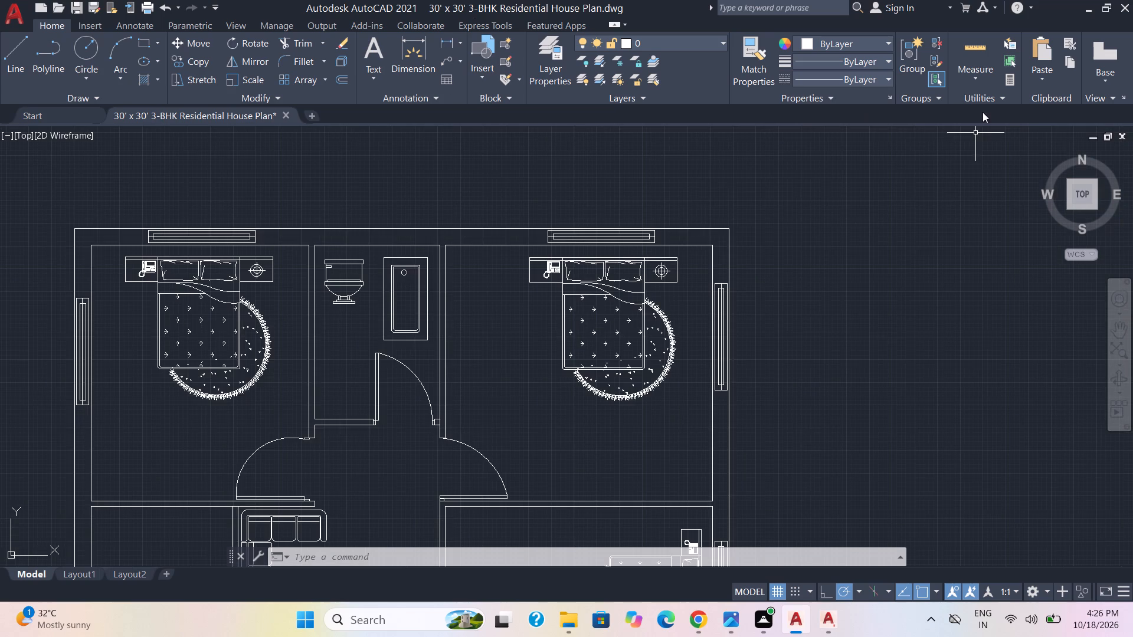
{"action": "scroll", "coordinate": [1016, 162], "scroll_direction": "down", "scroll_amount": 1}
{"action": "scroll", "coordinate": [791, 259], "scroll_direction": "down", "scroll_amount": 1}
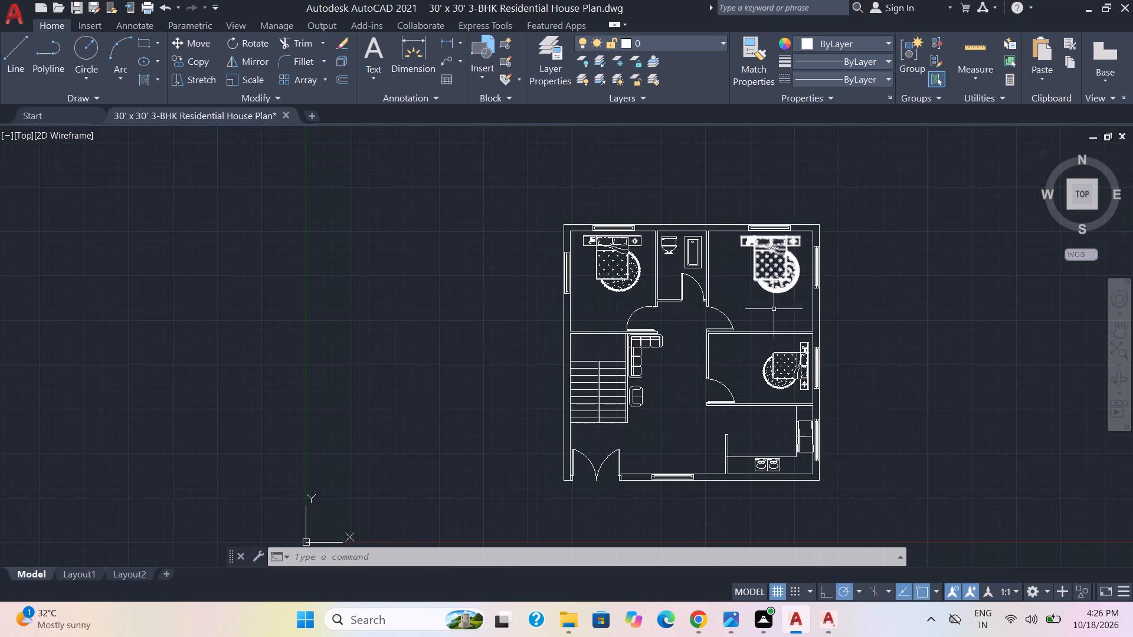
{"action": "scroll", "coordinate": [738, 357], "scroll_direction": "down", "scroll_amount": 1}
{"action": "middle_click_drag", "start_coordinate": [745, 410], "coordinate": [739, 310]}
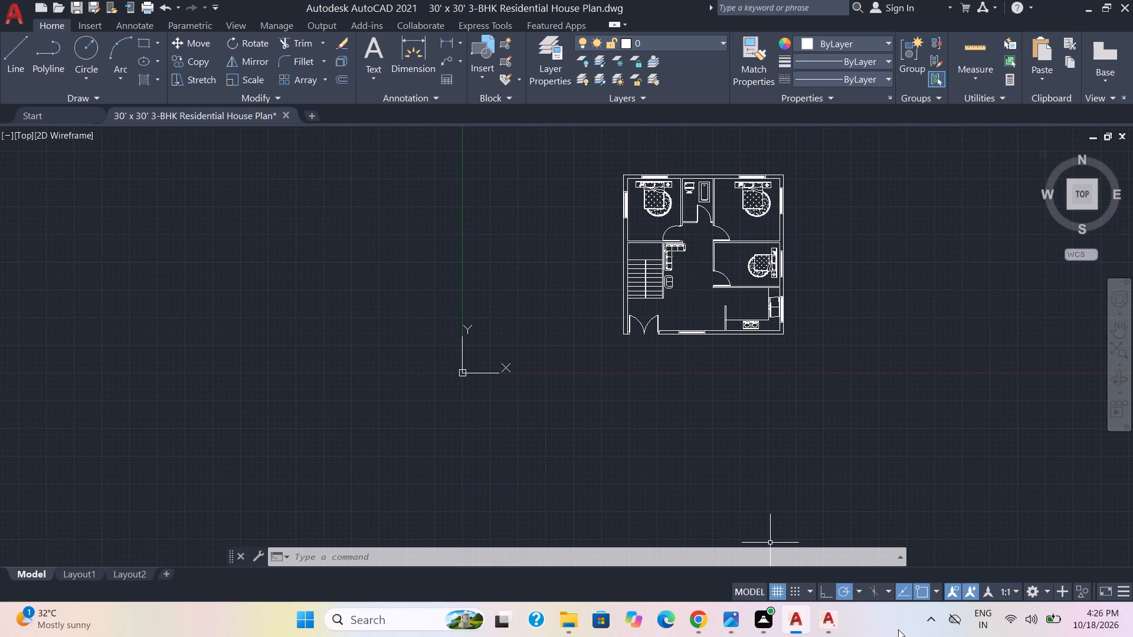
Switch to AutoCAD Electrical and close it without saving the sofas and beds block drawings.
{"action": "left_click", "coordinate": [788, 632]}
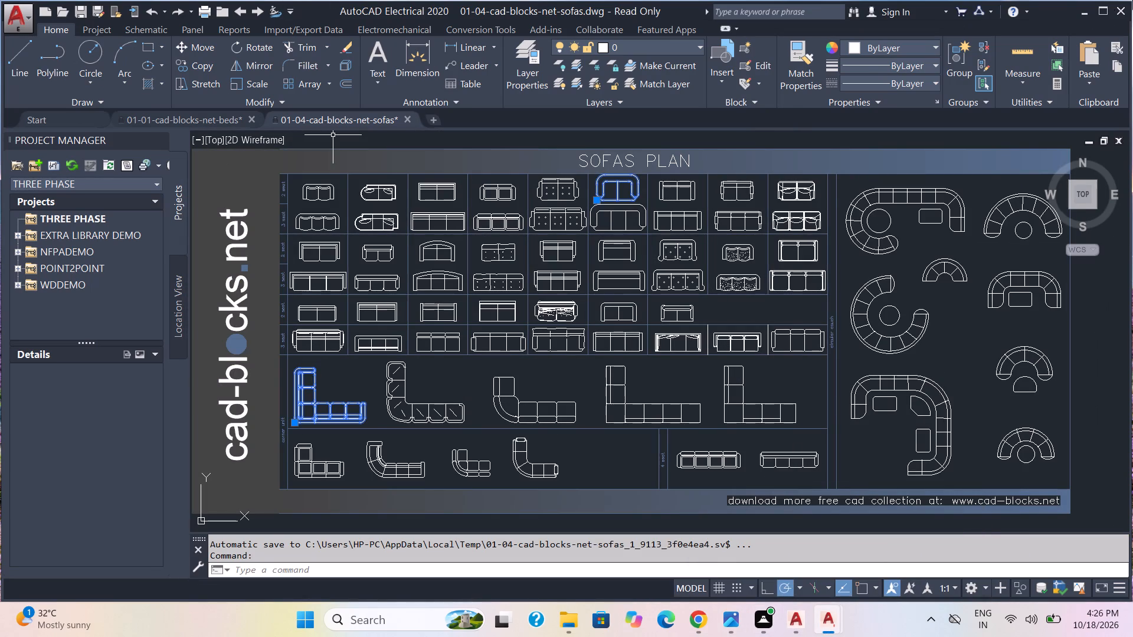
{"action": "left_click", "coordinate": [1117, 6]}
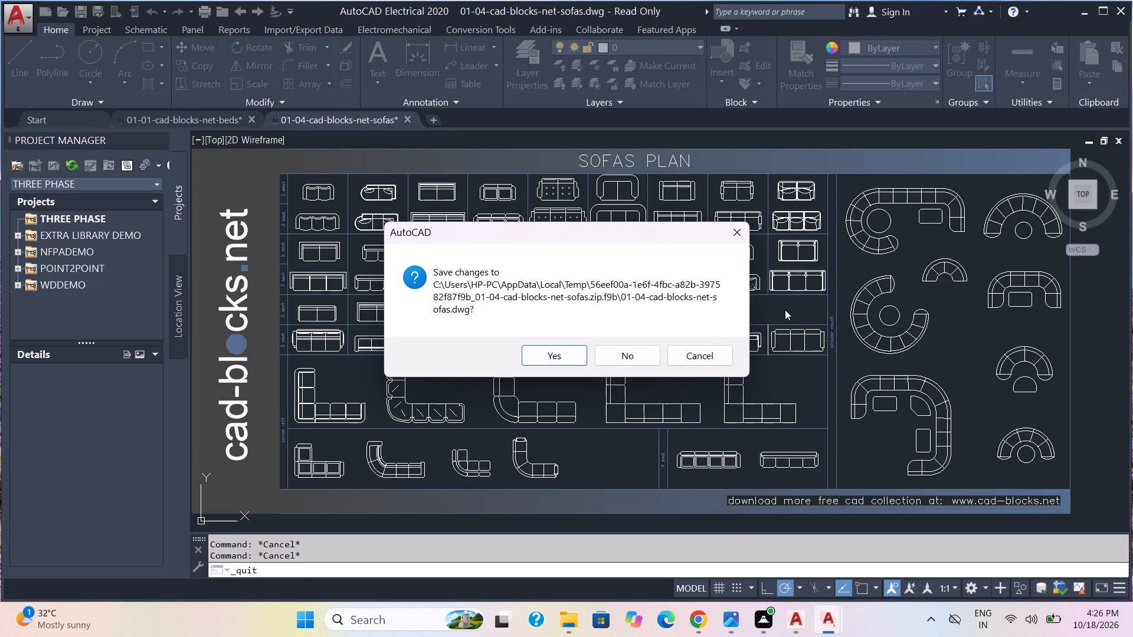
{"action": "left_click", "coordinate": [628, 359]}
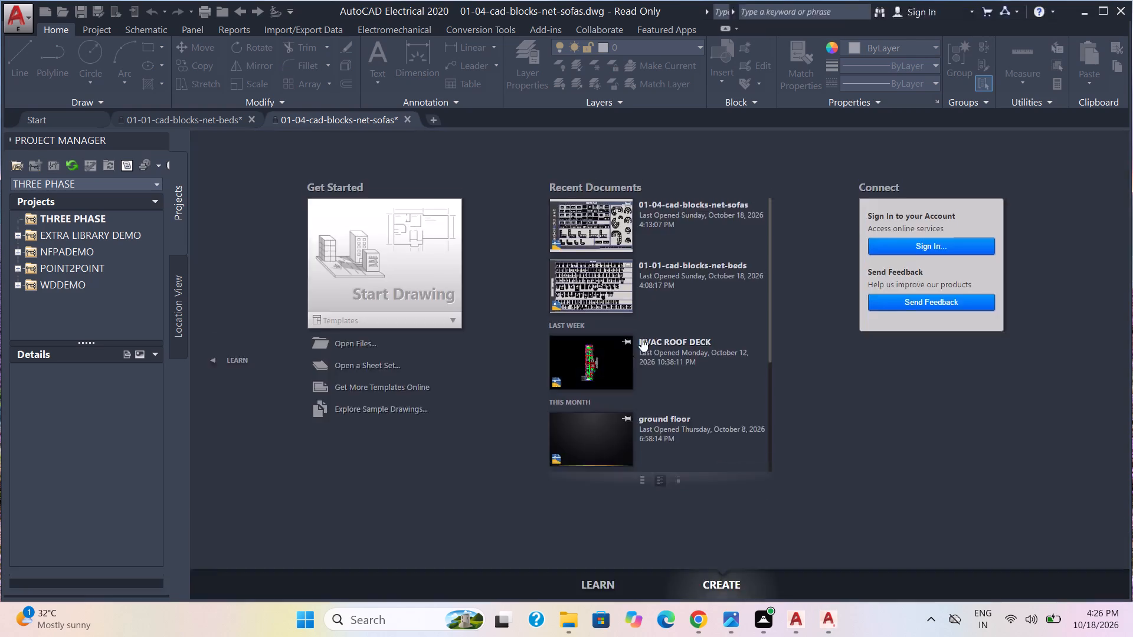
{"action": "left_click", "coordinate": [631, 352]}
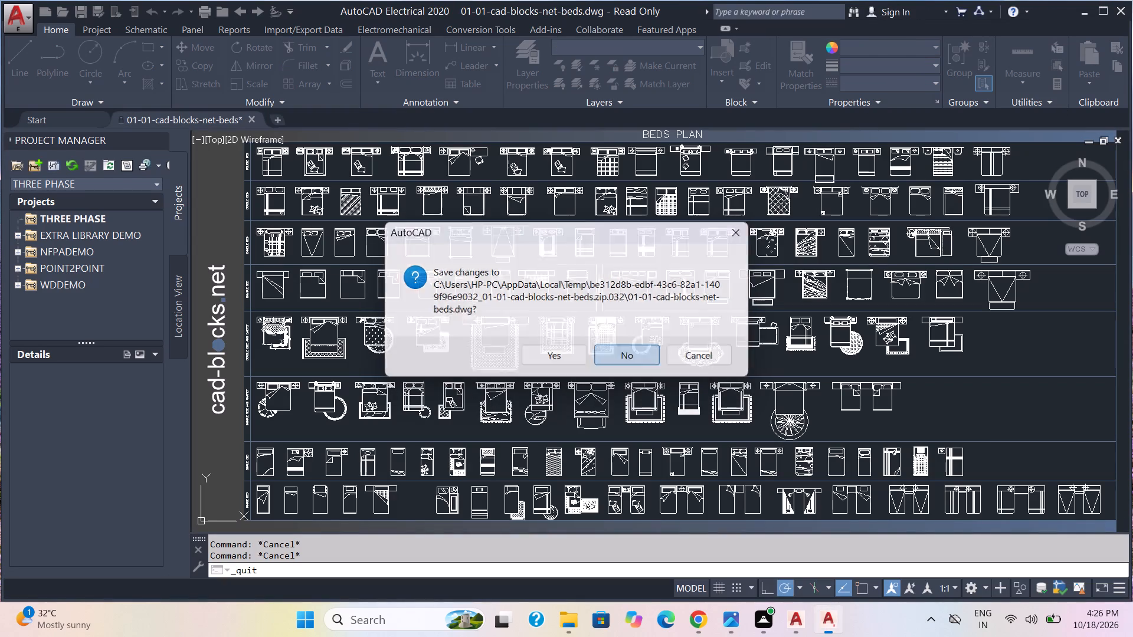
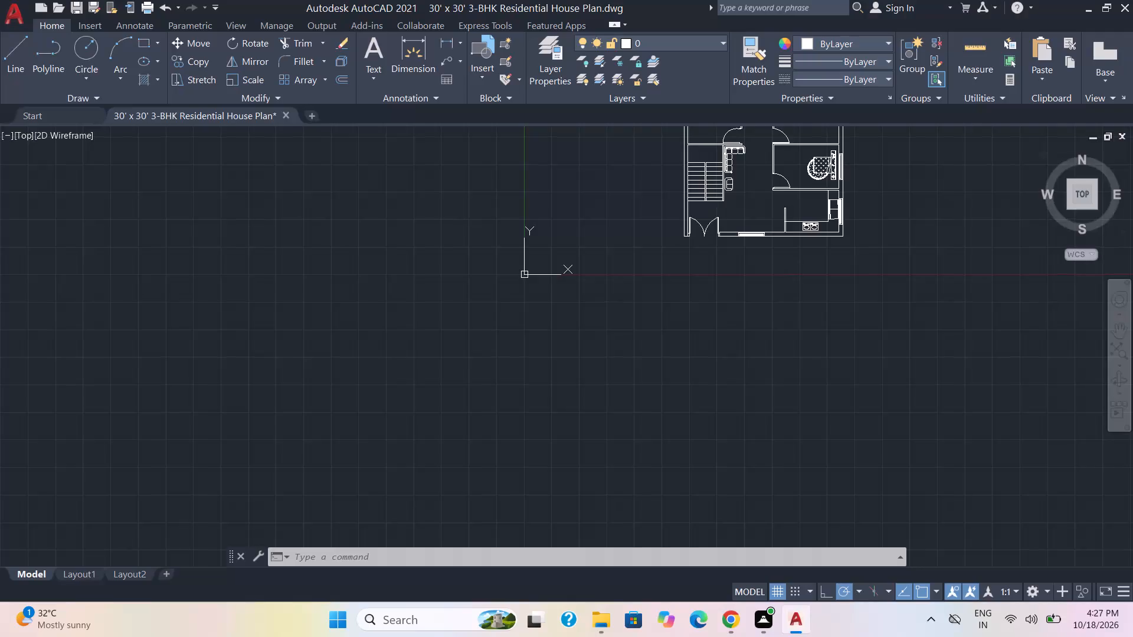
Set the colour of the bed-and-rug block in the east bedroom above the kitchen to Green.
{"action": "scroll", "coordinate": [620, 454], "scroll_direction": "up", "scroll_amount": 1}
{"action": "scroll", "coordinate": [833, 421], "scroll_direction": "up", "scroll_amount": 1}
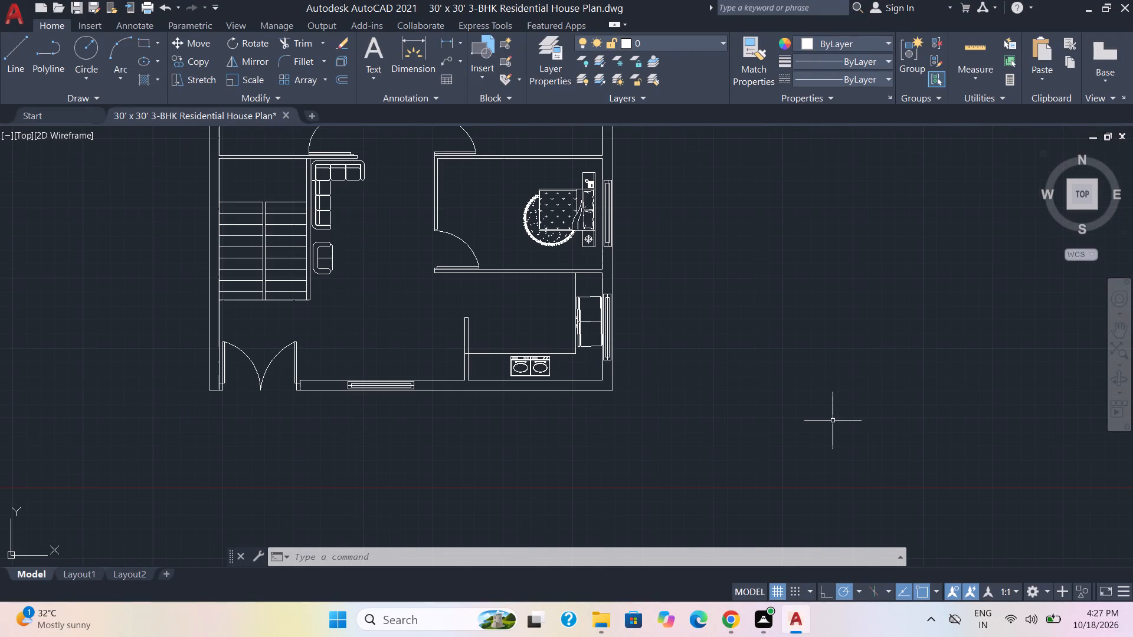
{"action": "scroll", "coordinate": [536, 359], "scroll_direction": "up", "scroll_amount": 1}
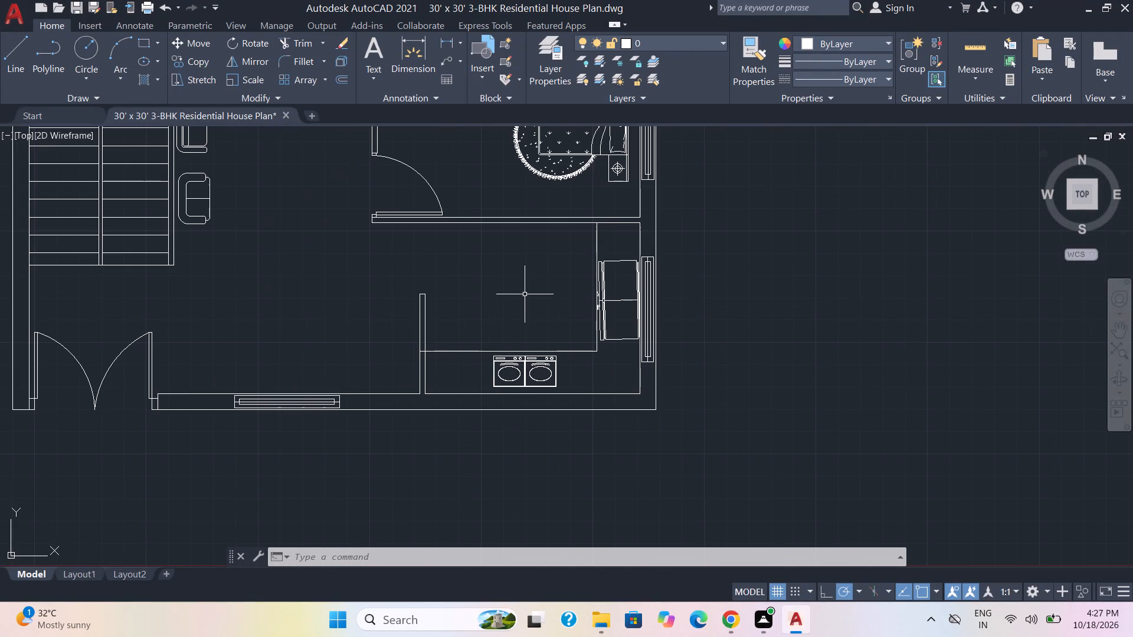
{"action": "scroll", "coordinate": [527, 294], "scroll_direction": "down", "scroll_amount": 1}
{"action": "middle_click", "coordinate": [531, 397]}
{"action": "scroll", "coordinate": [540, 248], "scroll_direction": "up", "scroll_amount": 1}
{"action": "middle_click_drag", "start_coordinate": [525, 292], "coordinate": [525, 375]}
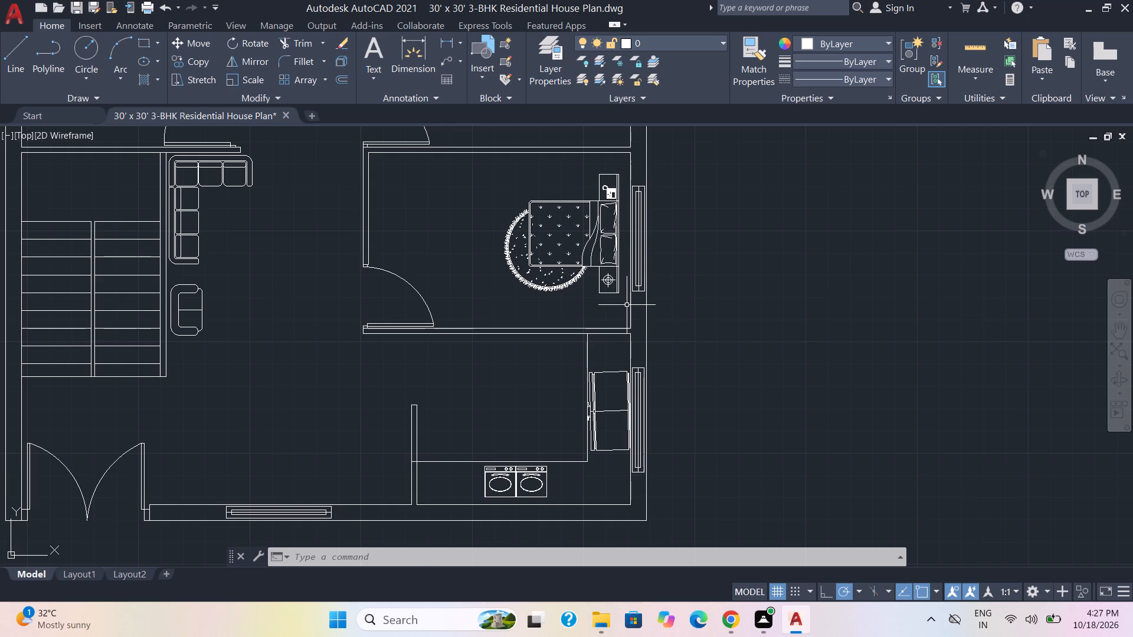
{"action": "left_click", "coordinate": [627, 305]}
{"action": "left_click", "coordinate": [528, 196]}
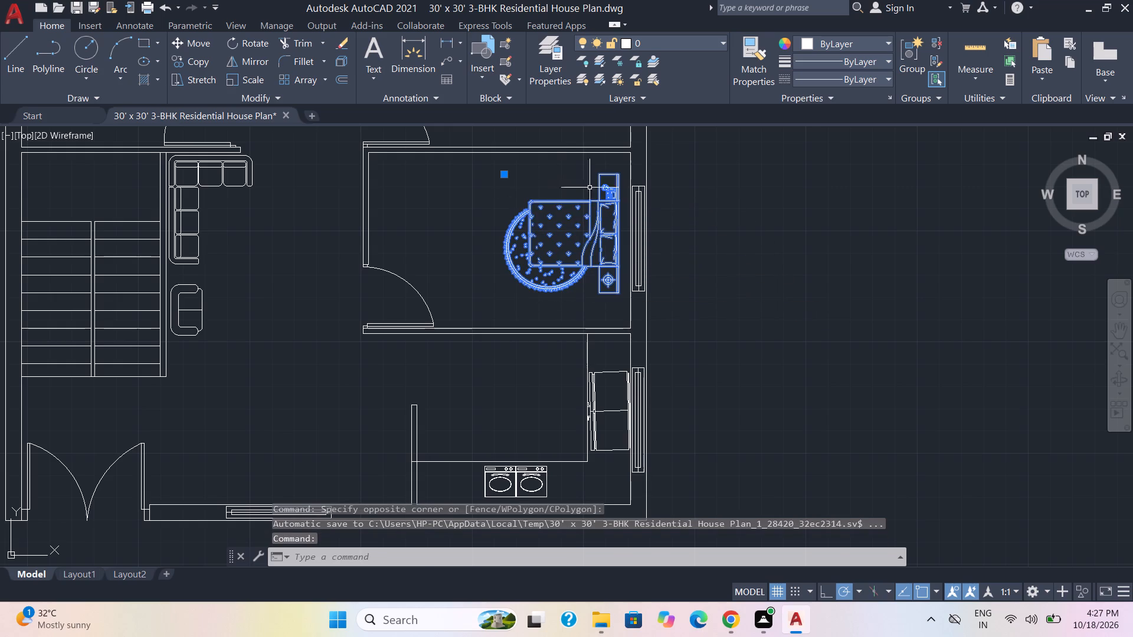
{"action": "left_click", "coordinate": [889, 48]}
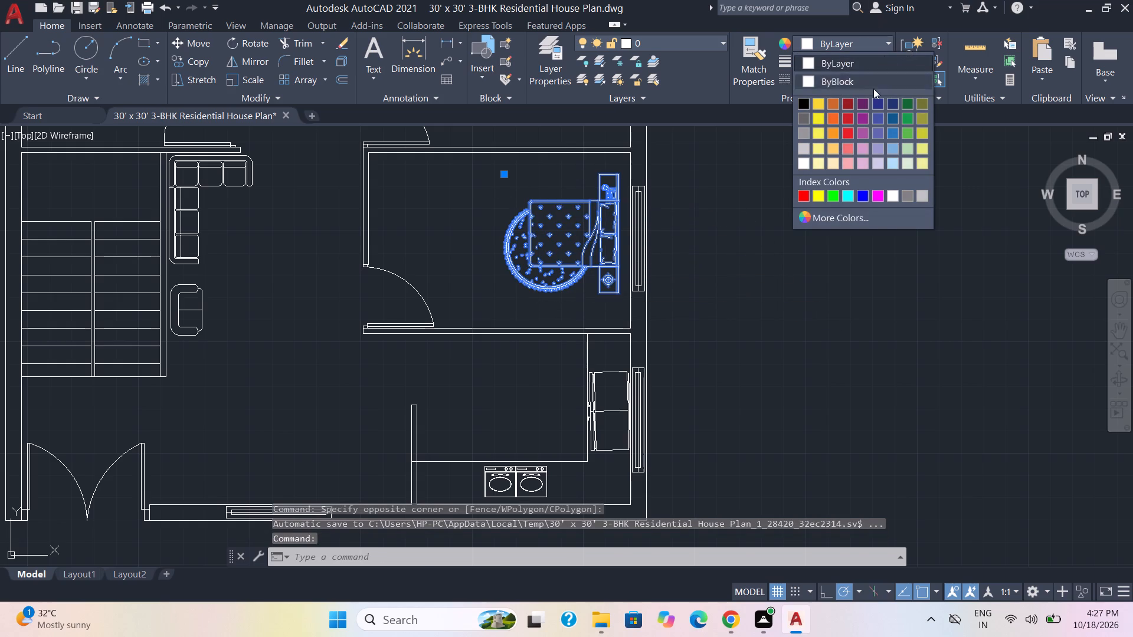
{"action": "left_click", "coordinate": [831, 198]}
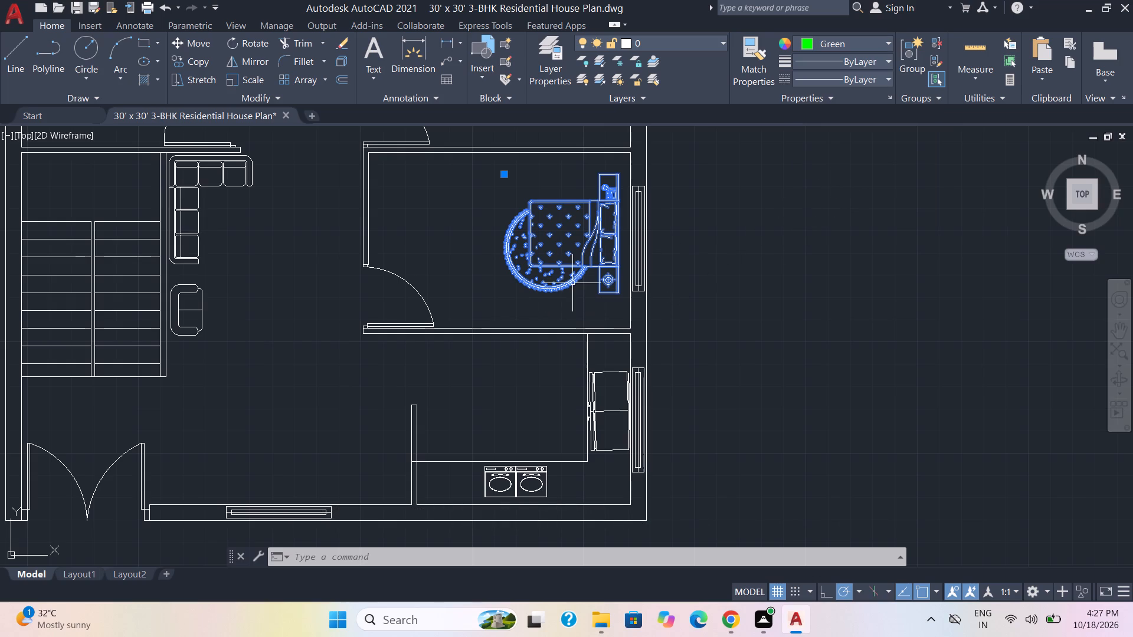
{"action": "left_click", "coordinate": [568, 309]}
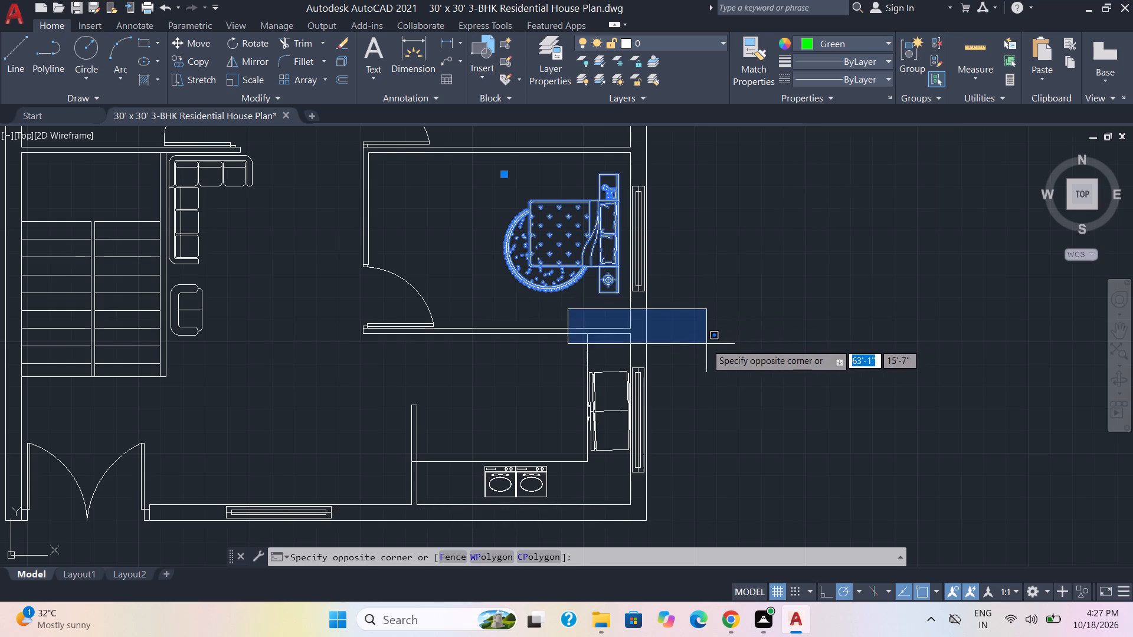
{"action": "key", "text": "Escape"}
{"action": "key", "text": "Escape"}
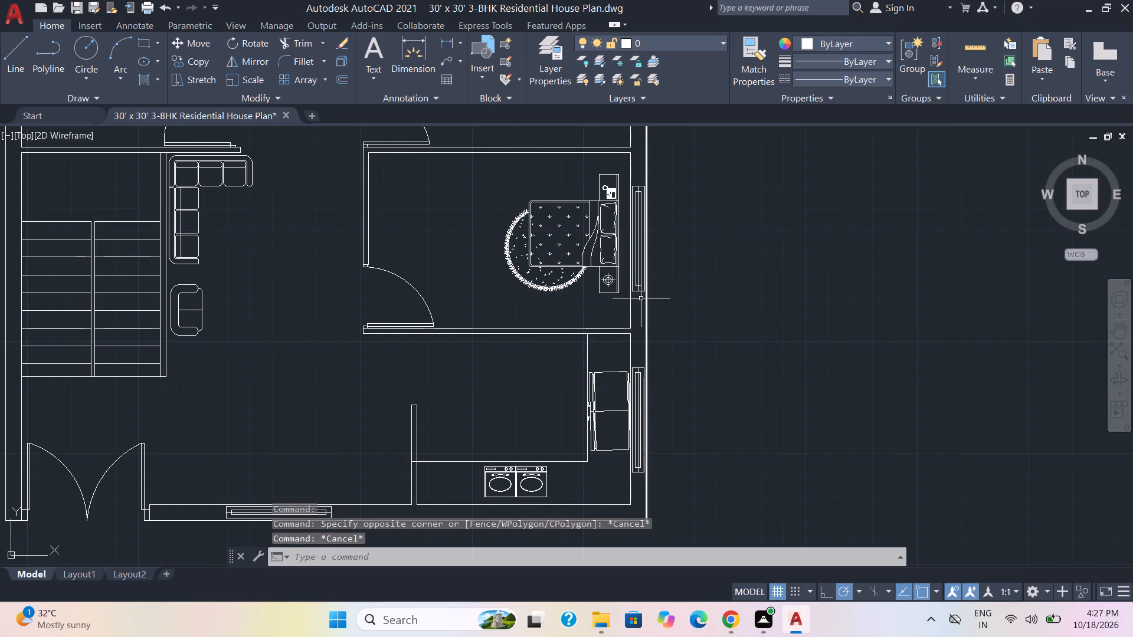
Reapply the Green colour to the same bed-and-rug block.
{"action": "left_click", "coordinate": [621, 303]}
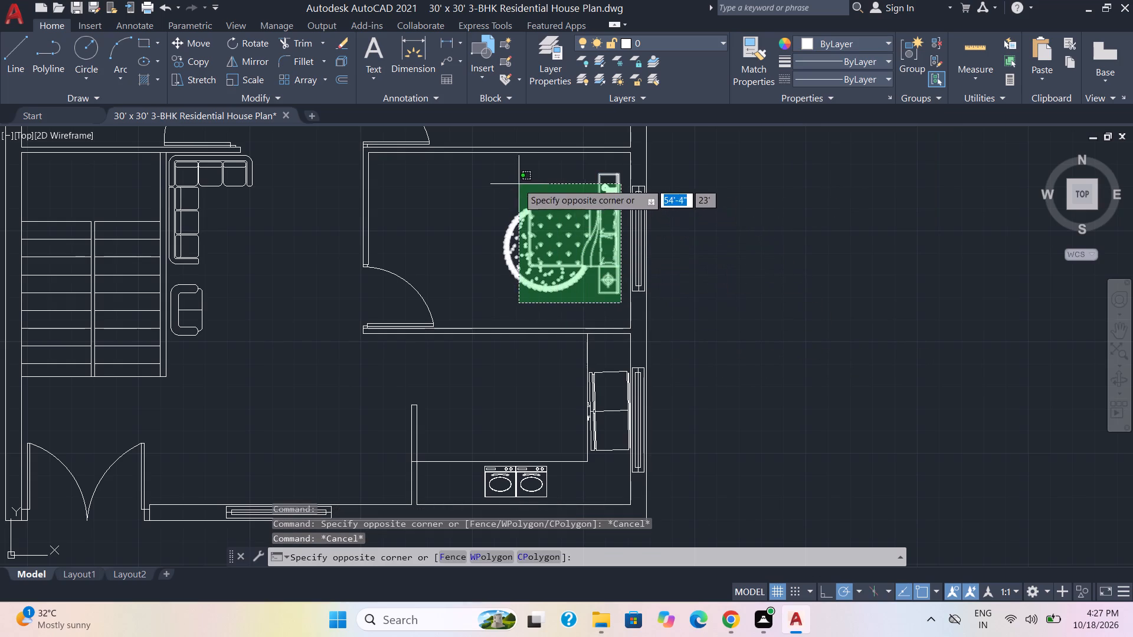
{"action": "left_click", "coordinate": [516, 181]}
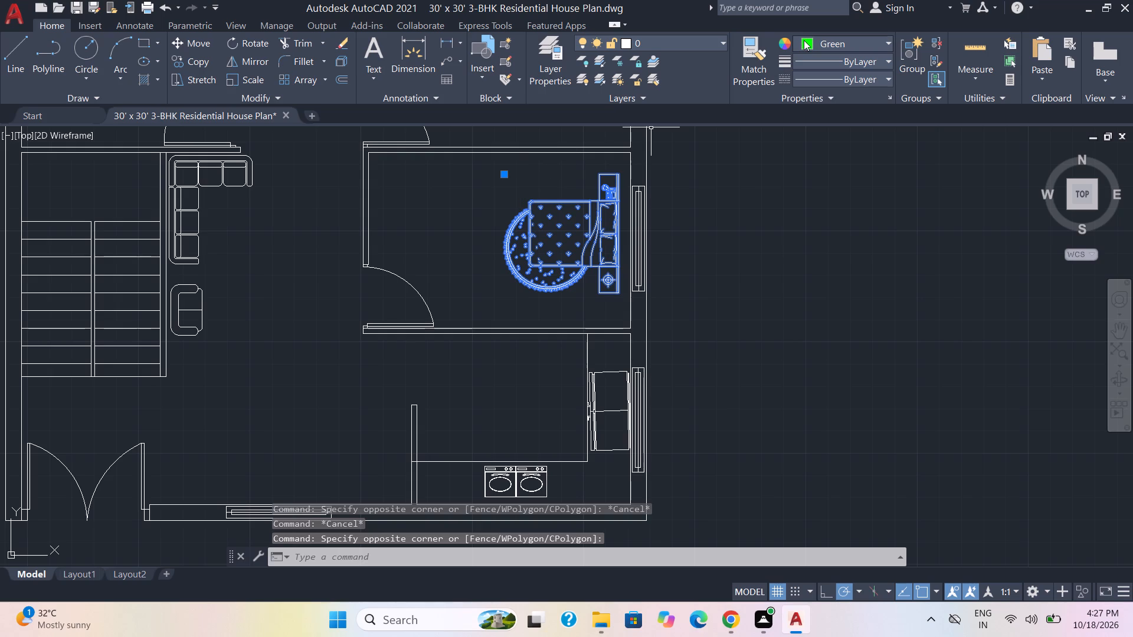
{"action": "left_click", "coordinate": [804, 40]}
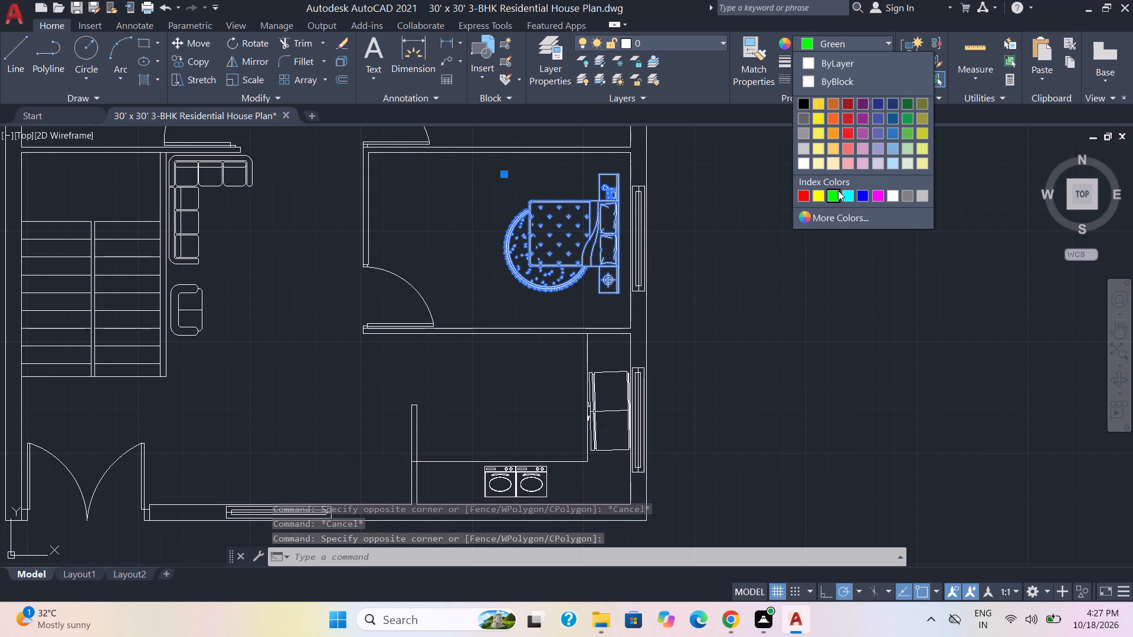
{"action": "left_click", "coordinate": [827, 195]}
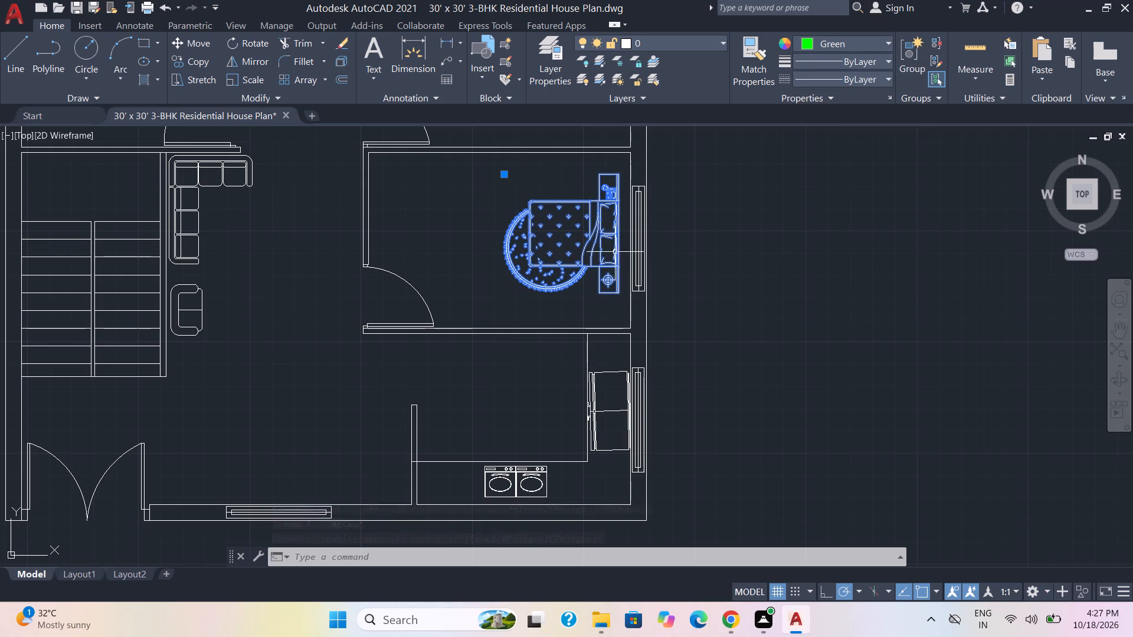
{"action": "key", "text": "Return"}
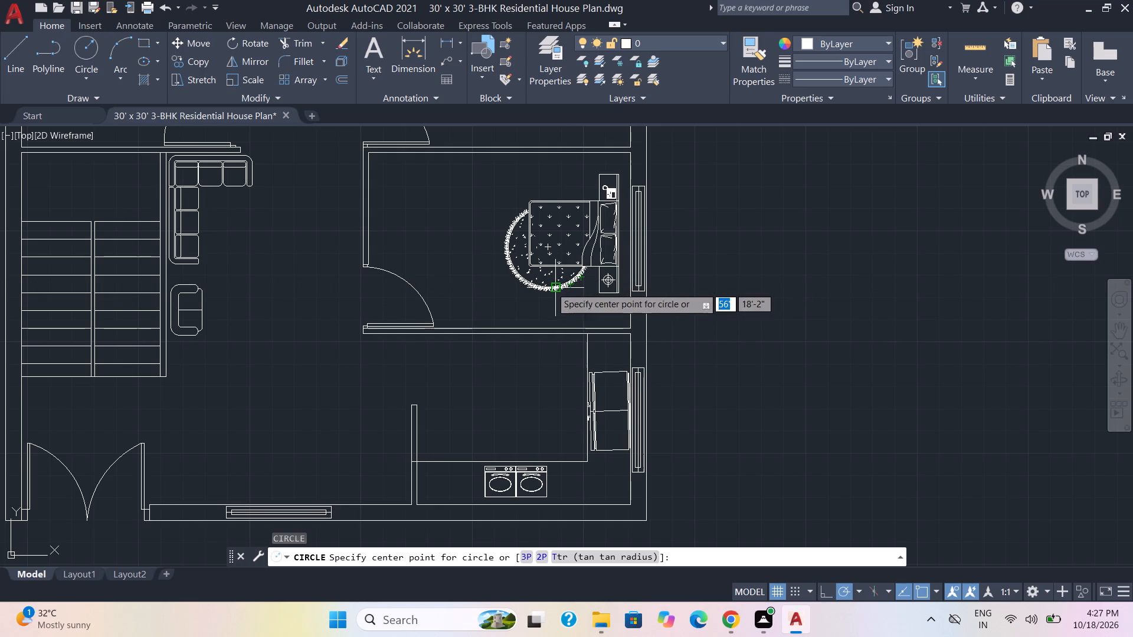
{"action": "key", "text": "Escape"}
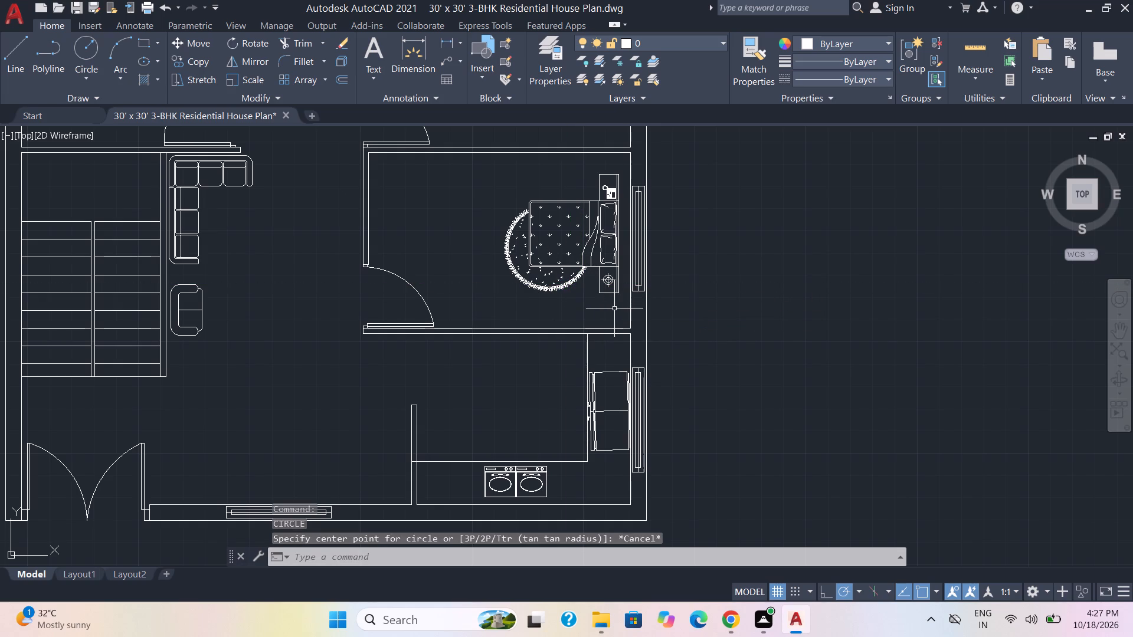
Set the bed-and-rug block's colour to the darker green 19,155,72.
{"action": "left_click", "coordinate": [615, 308]}
{"action": "left_click", "coordinate": [529, 195]}
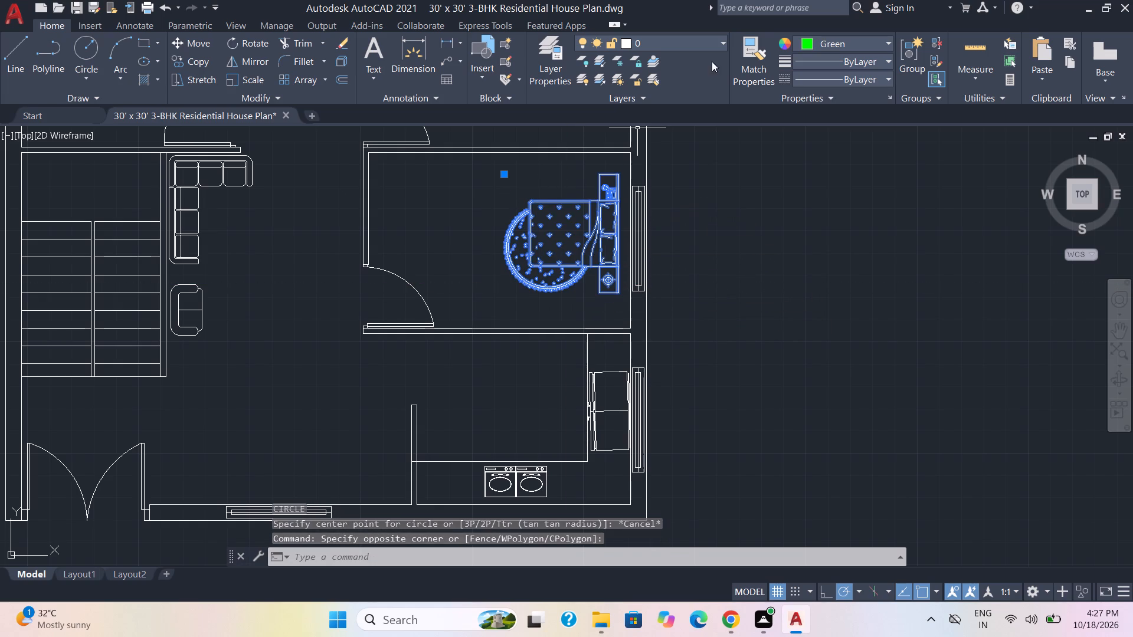
{"action": "left_click", "coordinate": [866, 52]}
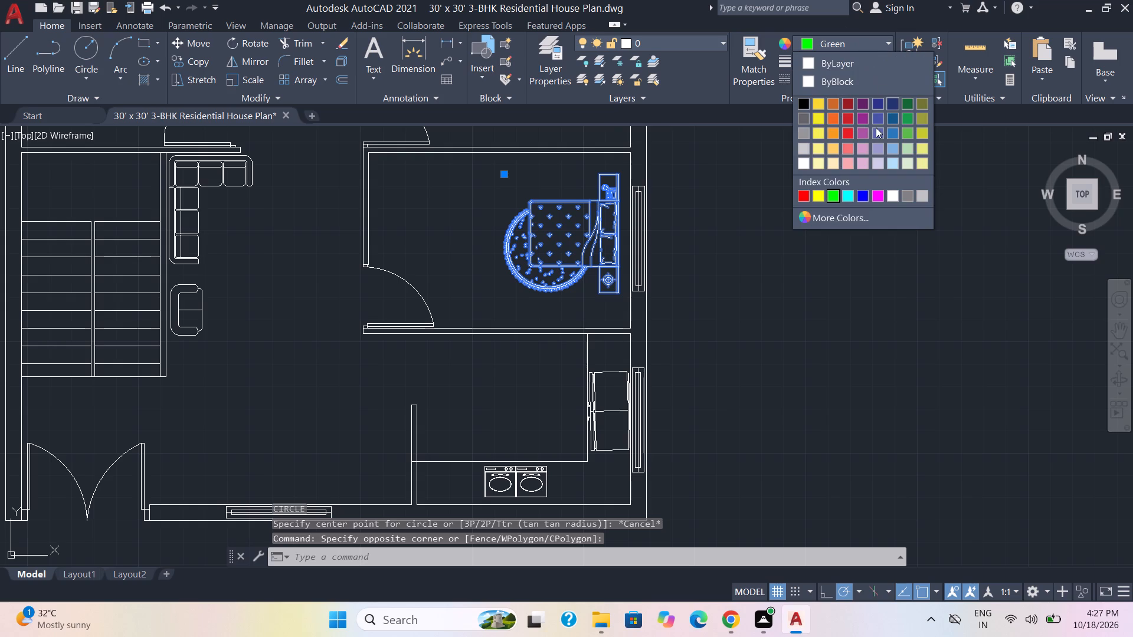
{"action": "left_click", "coordinate": [909, 119]}
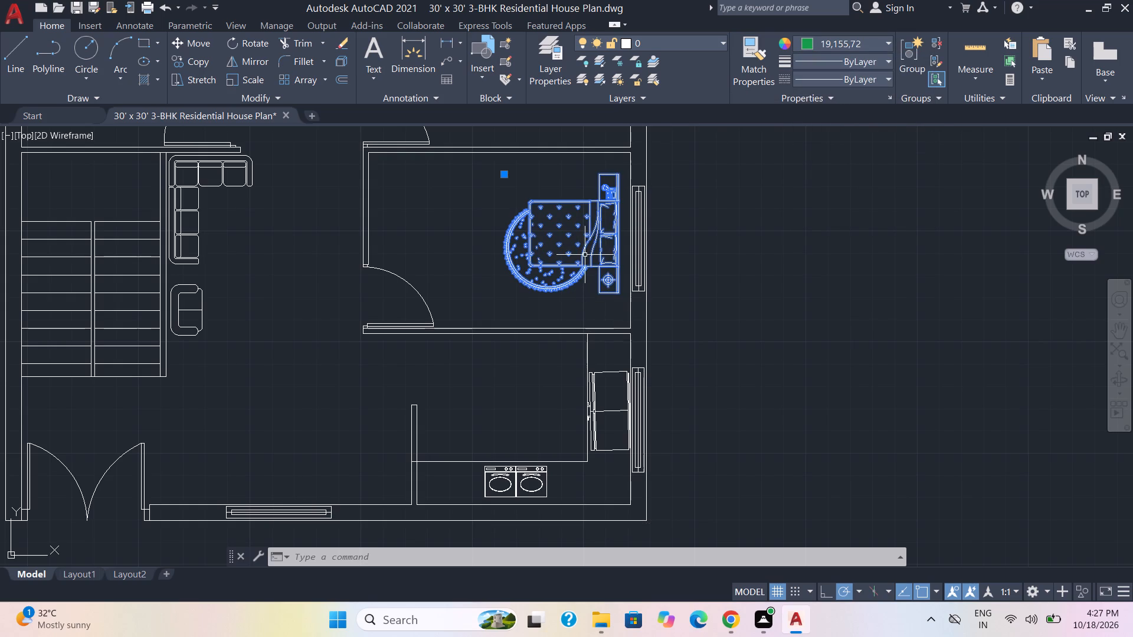
{"action": "key", "text": "Return"}
{"action": "key", "text": "Return"}
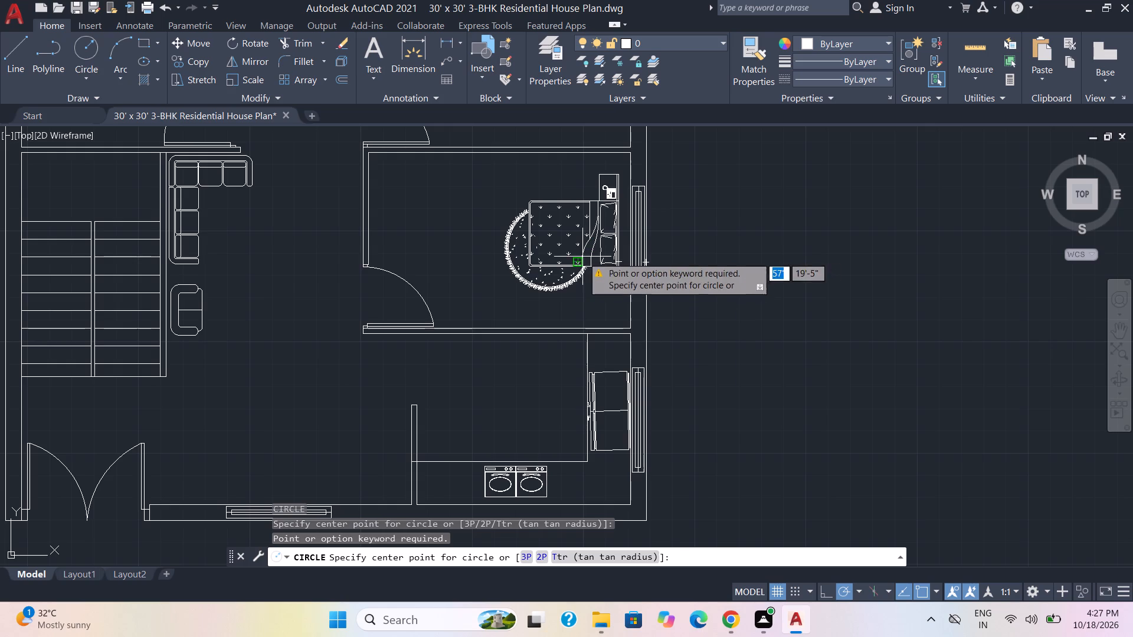
{"action": "key", "text": "Escape"}
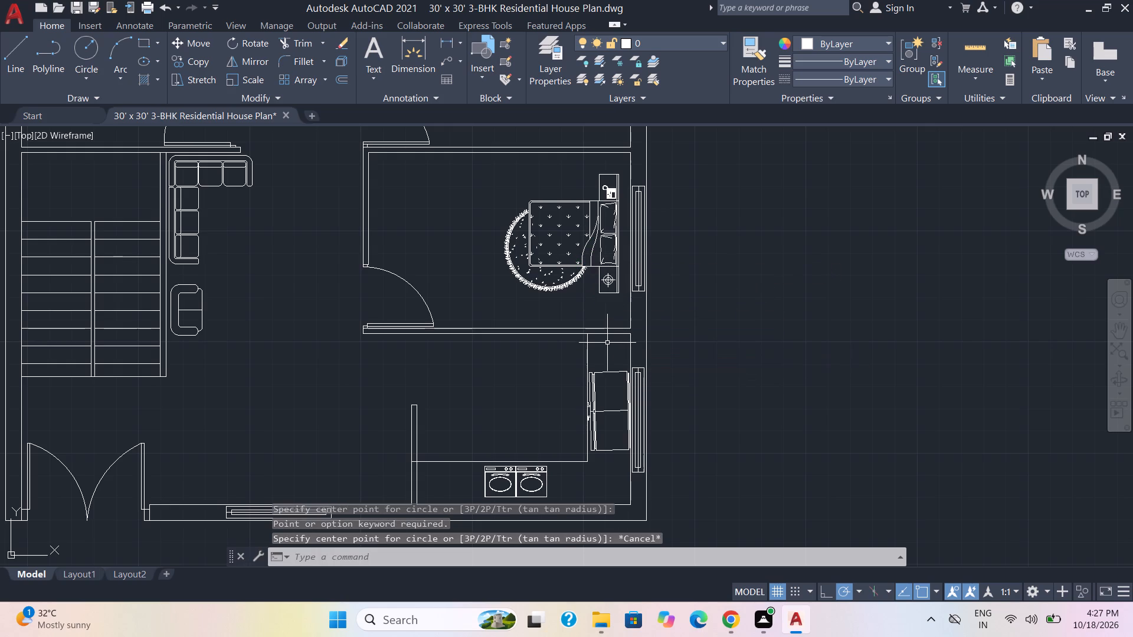
{"action": "key", "text": "Escape"}
{"action": "key", "text": "Escape"}
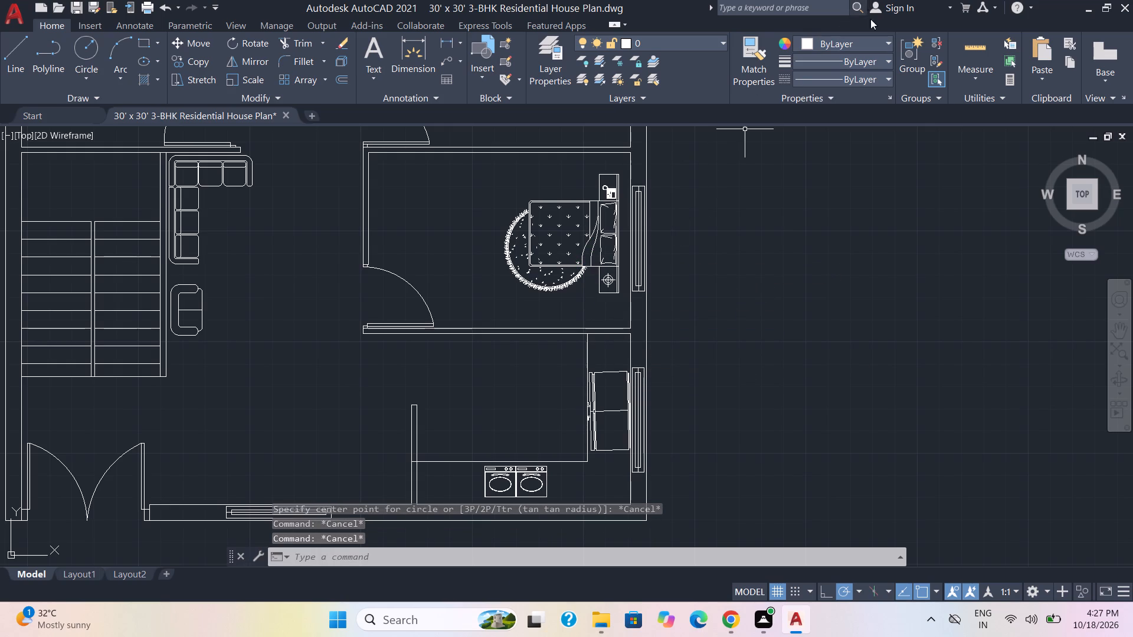
Set the current drawing colour for new objects to 19,155,72, with no object selected.
{"action": "left_click", "coordinate": [868, 42]}
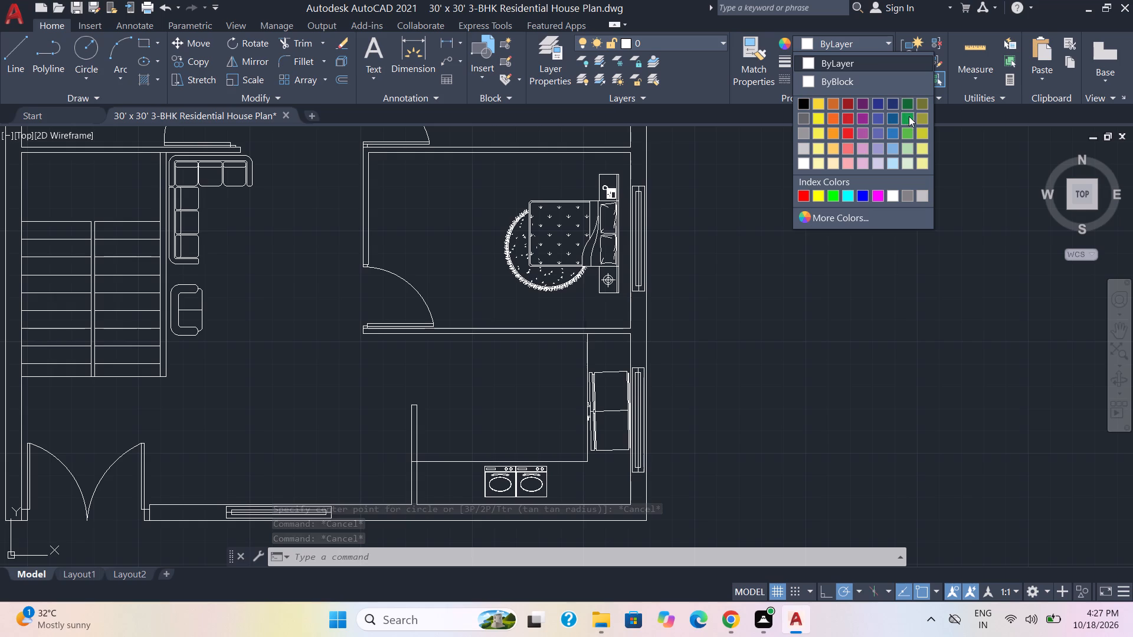
{"action": "left_click", "coordinate": [910, 118]}
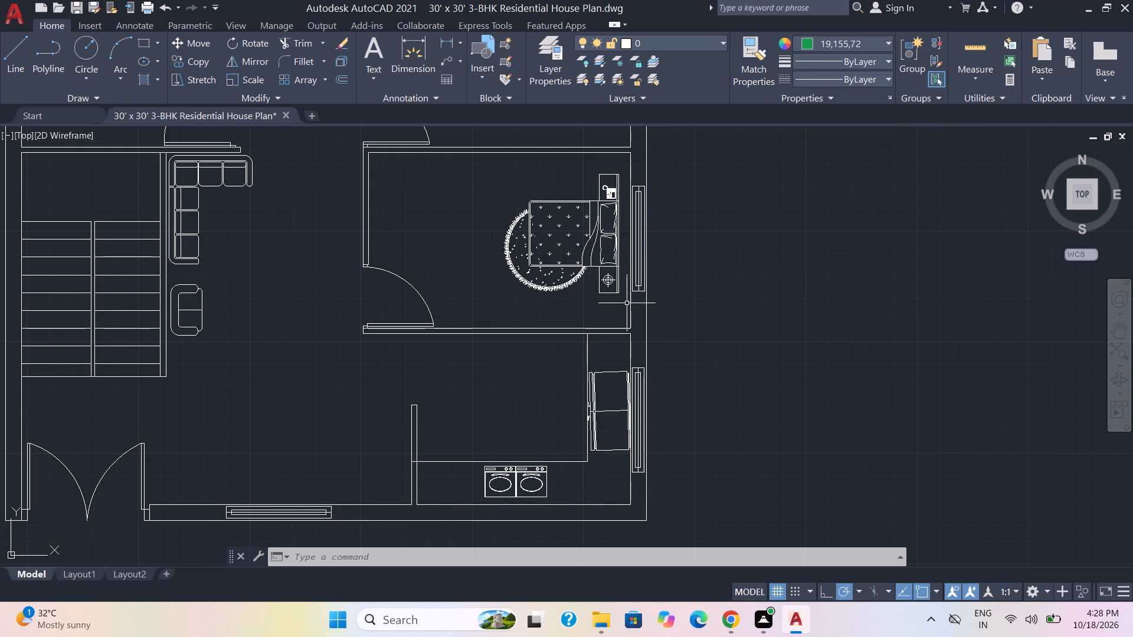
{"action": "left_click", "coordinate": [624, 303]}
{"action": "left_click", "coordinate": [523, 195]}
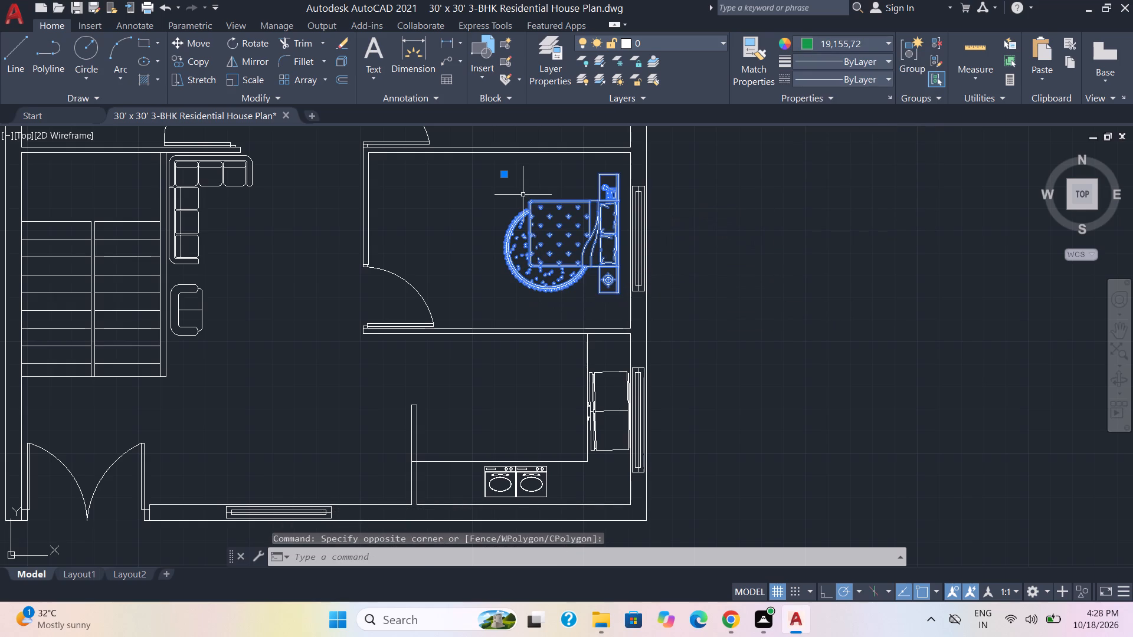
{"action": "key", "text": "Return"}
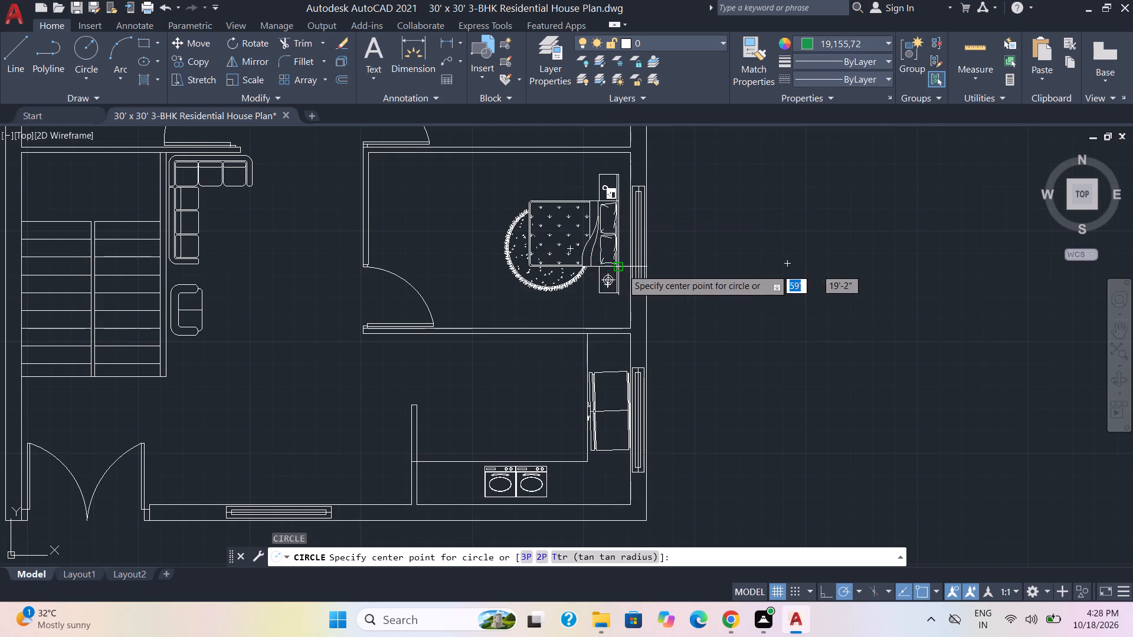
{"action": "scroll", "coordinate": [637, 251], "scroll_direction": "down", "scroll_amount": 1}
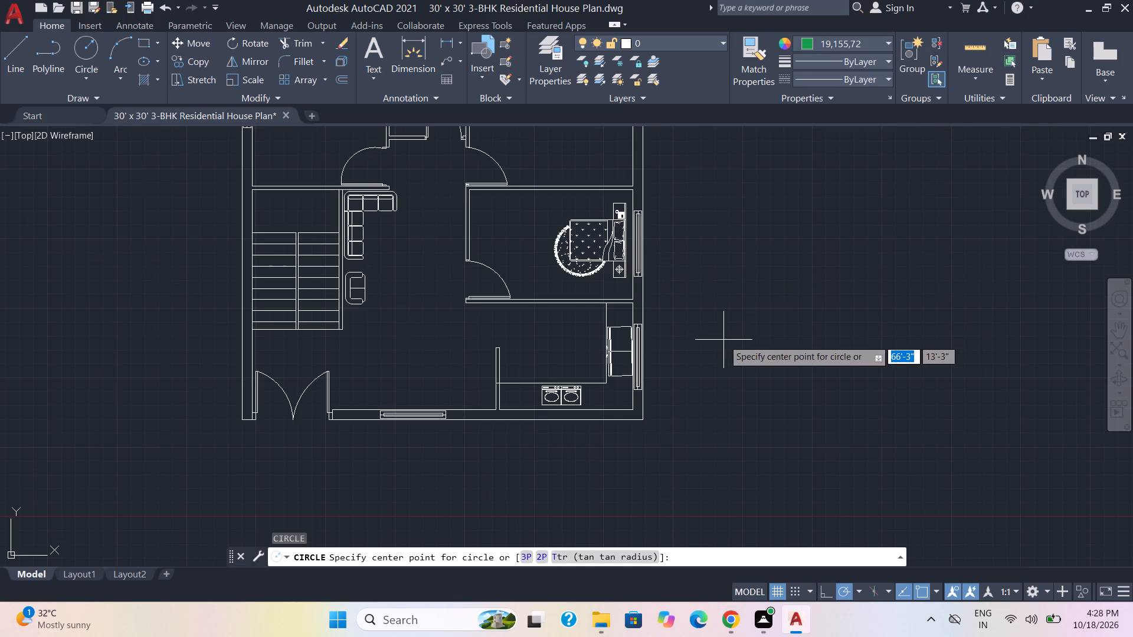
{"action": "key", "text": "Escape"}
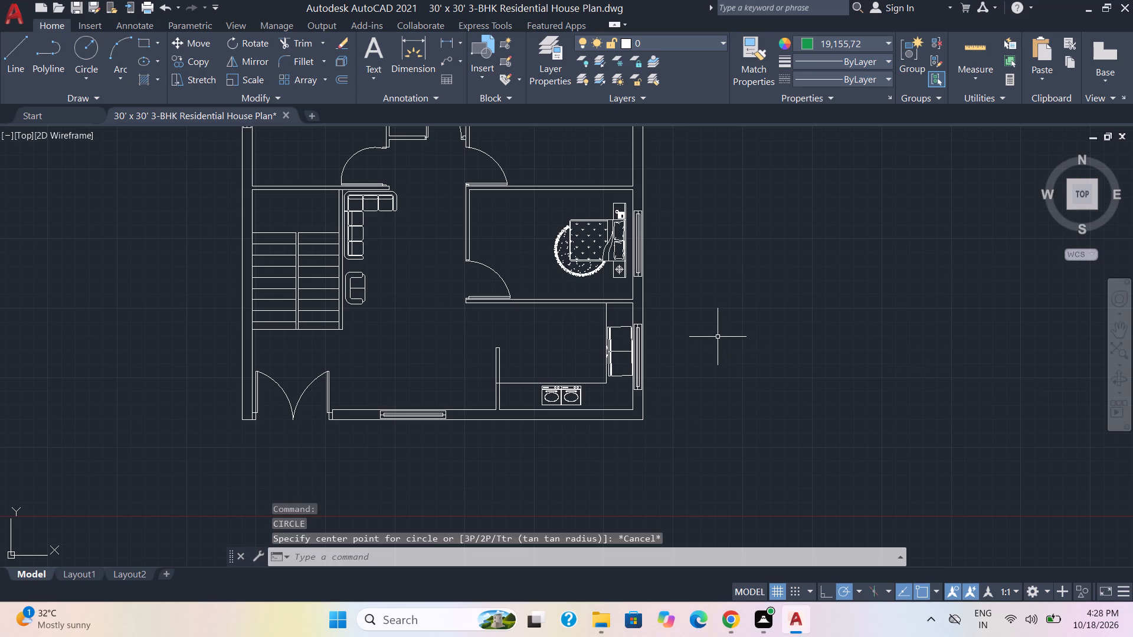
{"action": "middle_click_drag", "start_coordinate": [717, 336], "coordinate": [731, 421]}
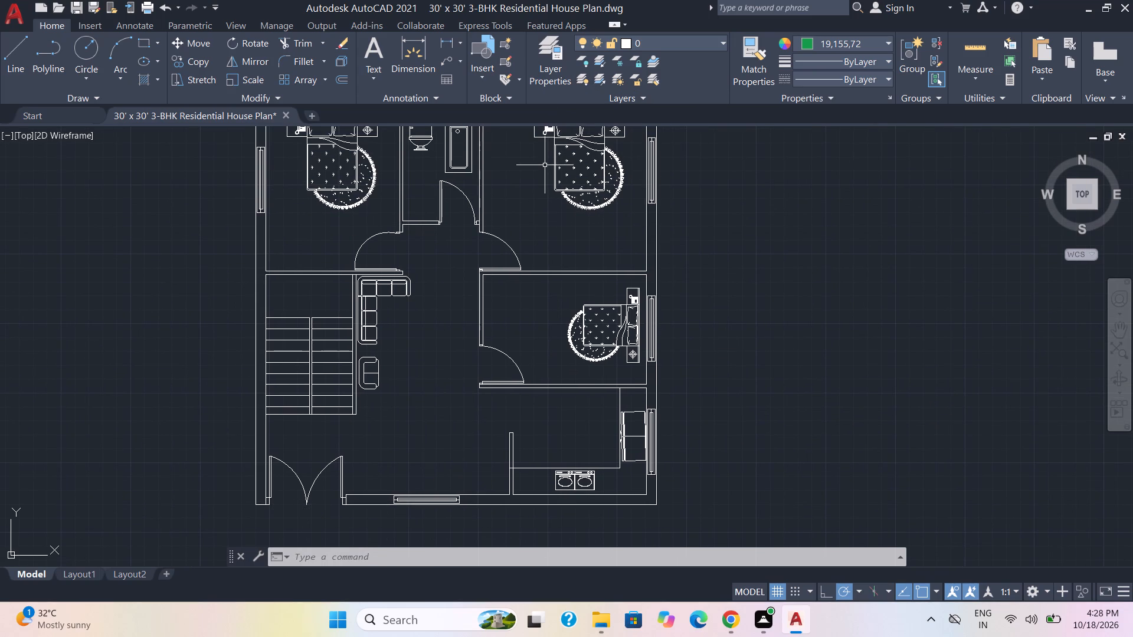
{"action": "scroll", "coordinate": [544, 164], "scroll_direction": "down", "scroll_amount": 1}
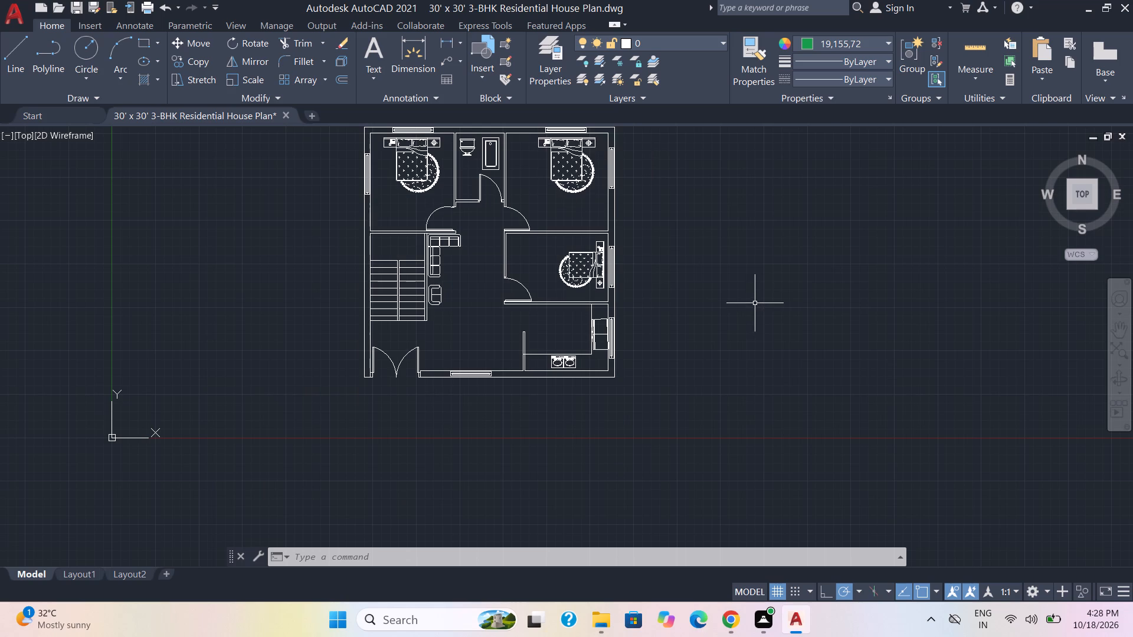
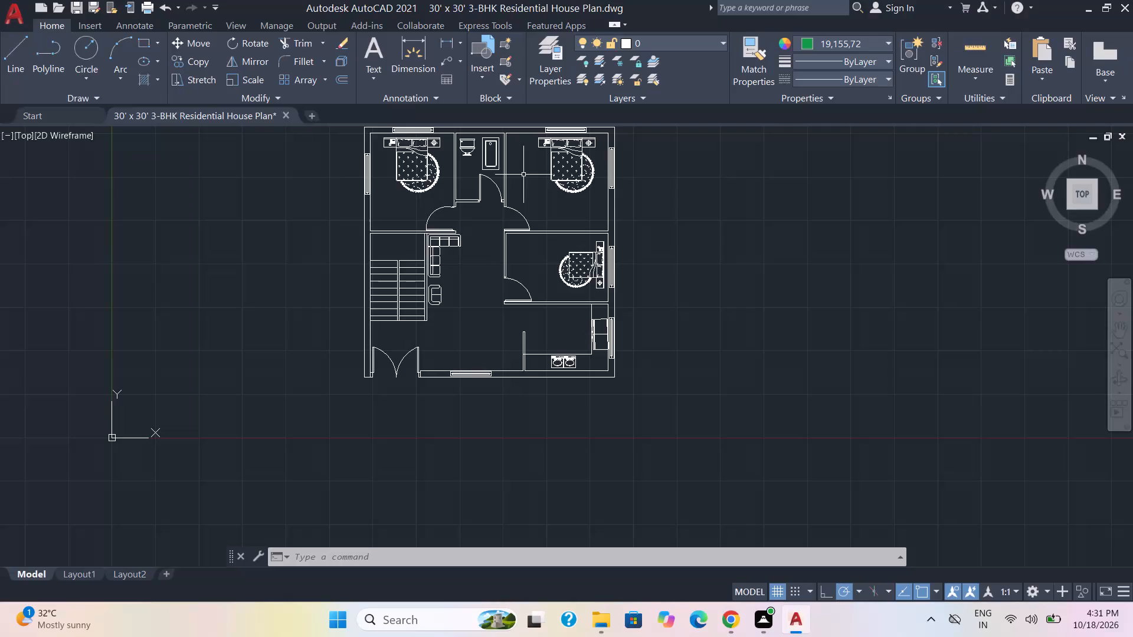
Create a new layer named beds and set its colour to index 70 green.
{"action": "type", "text": "la"}
{"action": "key", "text": "Return"}
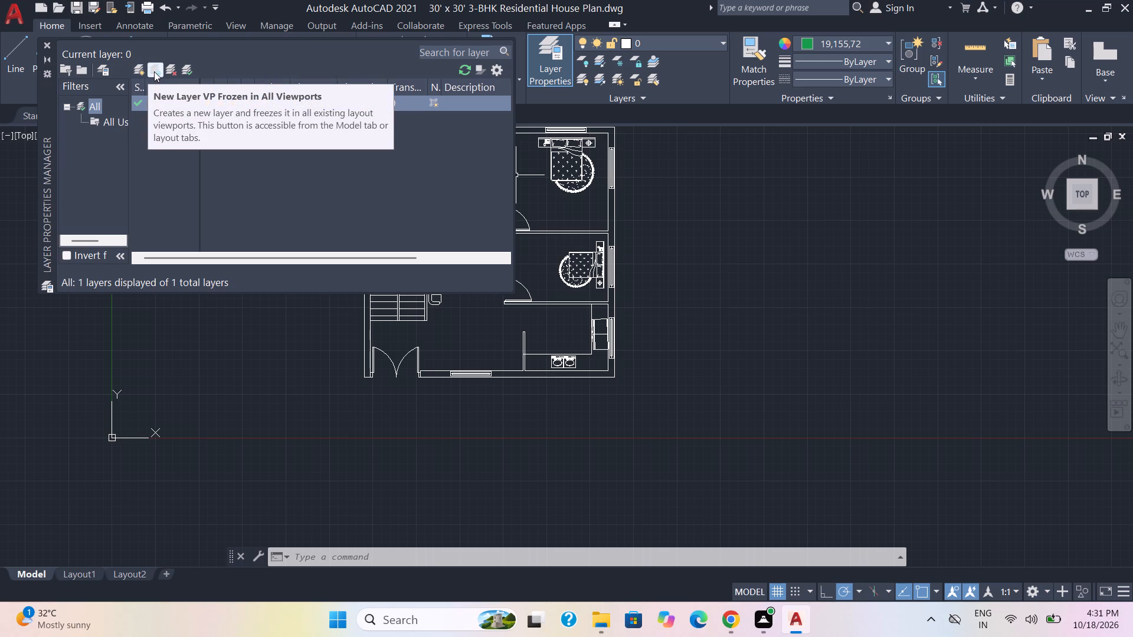
{"action": "left_click", "coordinate": [139, 73]}
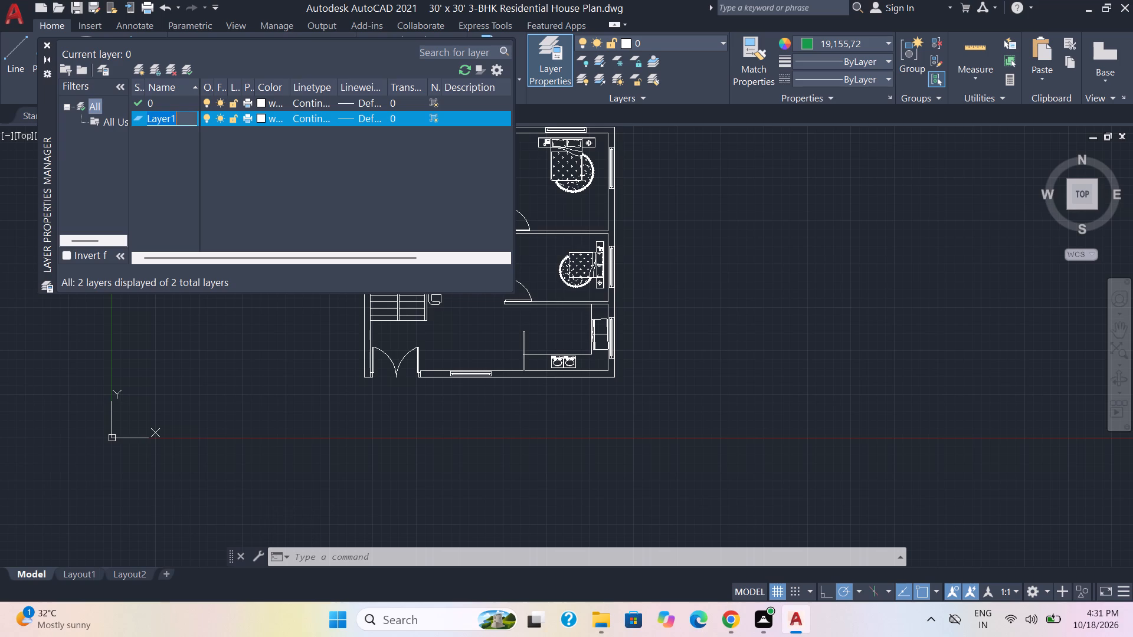
{"action": "type", "text": "bed"}
{"action": "key", "text": "s"}
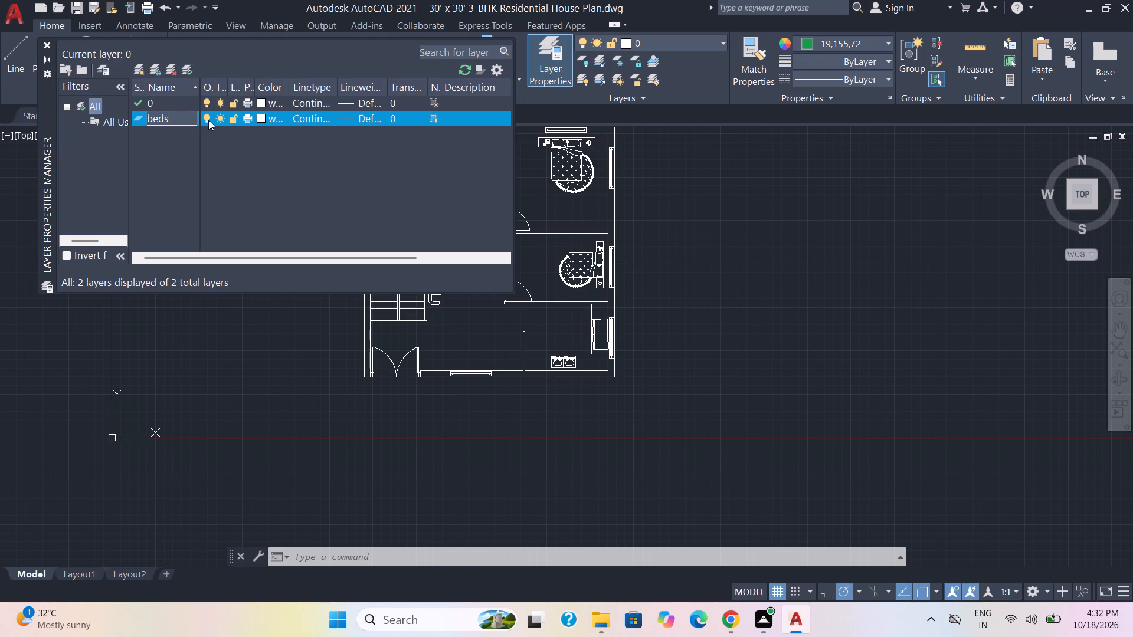
{"action": "key", "text": "Return"}
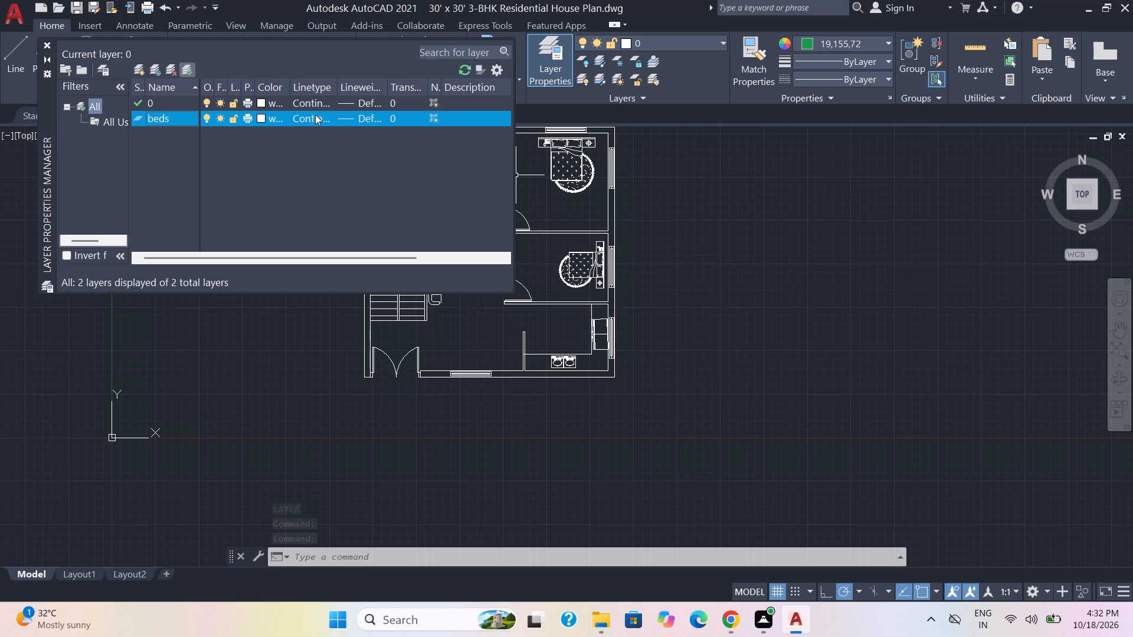
{"action": "left_click", "coordinate": [263, 118]}
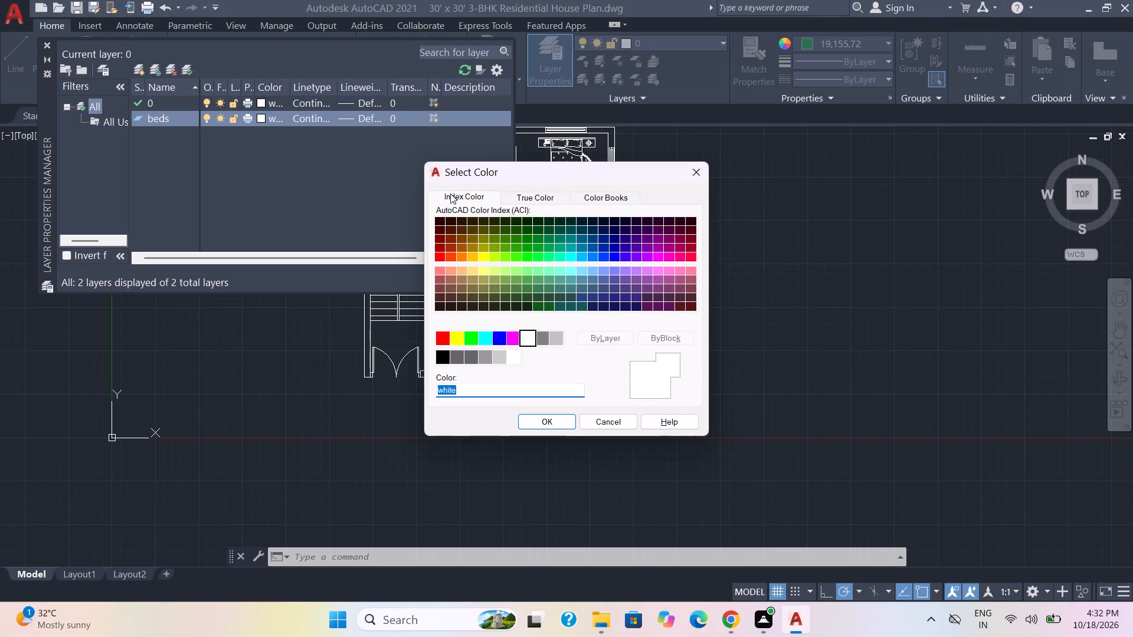
{"action": "left_click", "coordinate": [506, 257]}
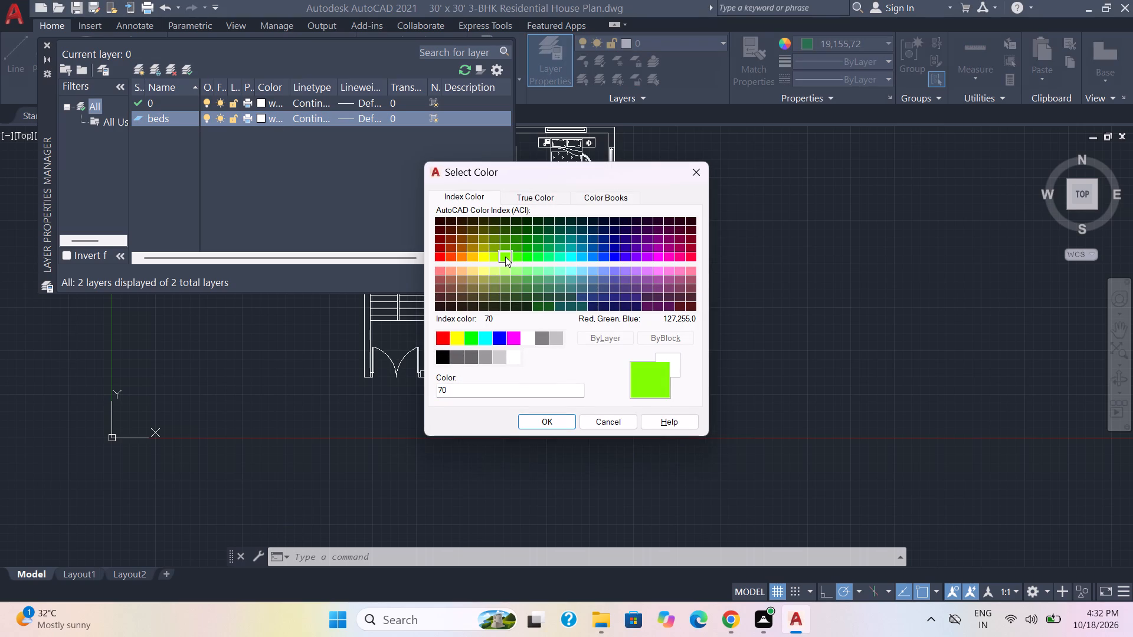
{"action": "left_click", "coordinate": [549, 423]}
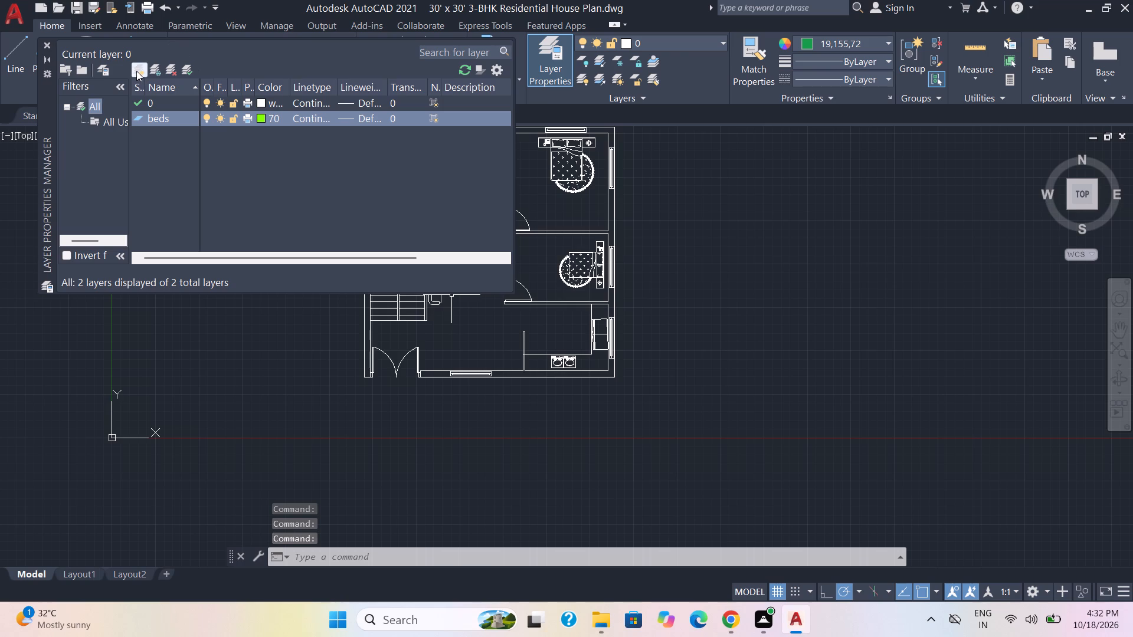
Add a new layer named doors.
{"action": "left_click", "coordinate": [136, 71]}
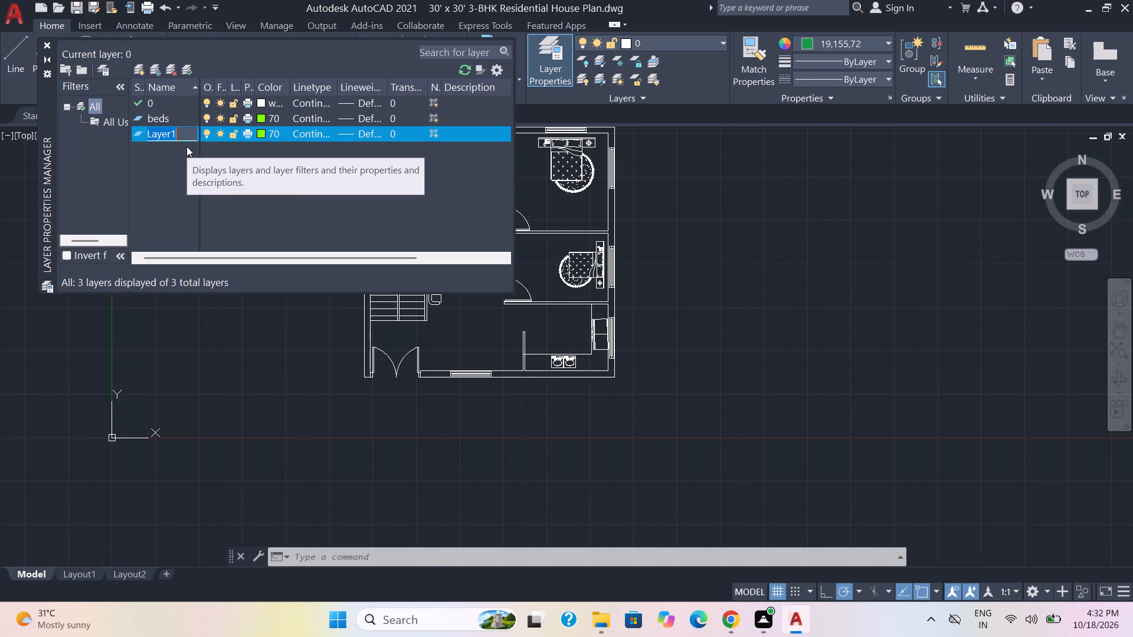
{"action": "type", "text": "doors"}
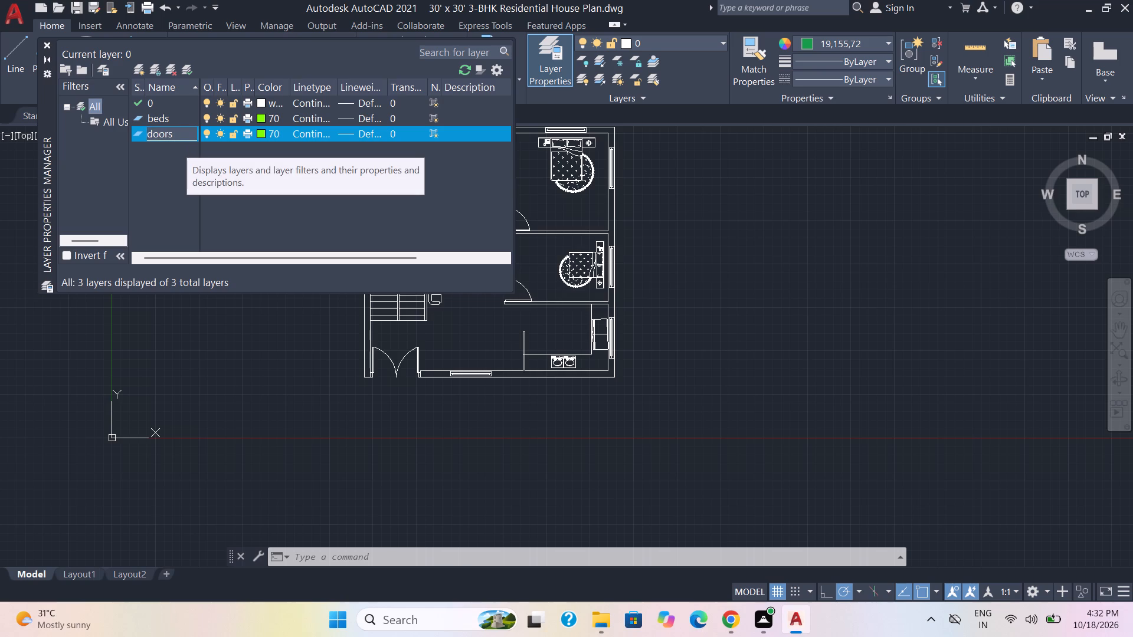
{"action": "key", "text": "Return"}
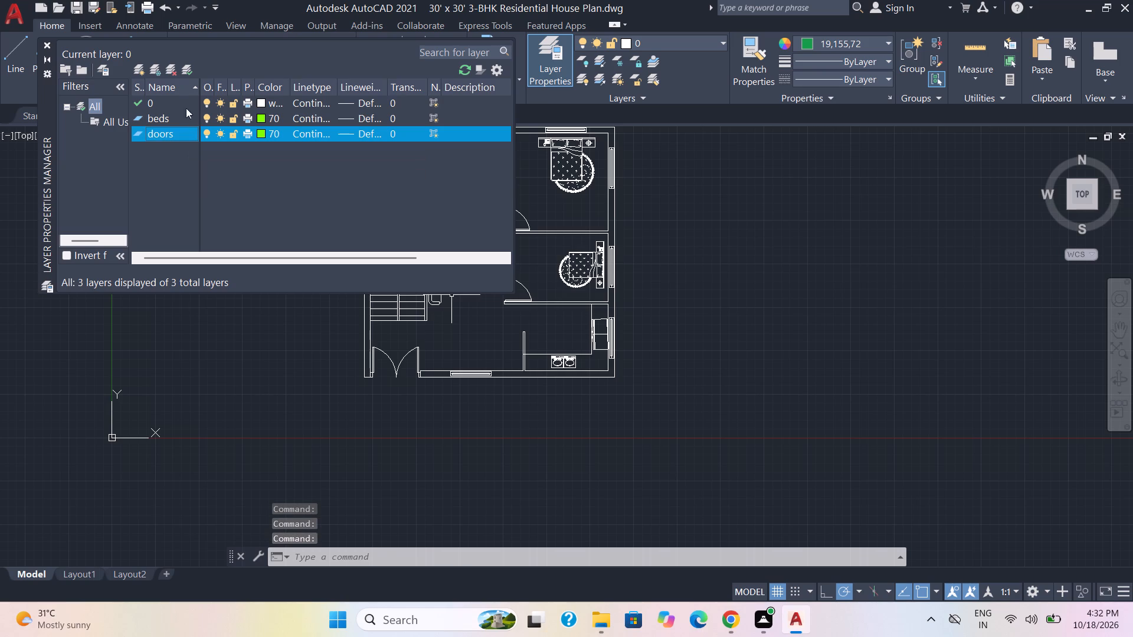
Add a layer named stairs, consulting the reference image 30' x 30' 3-BHK Residential House Plan.jpeg from the D: drive before naming it.
{"action": "left_click", "coordinate": [141, 71]}
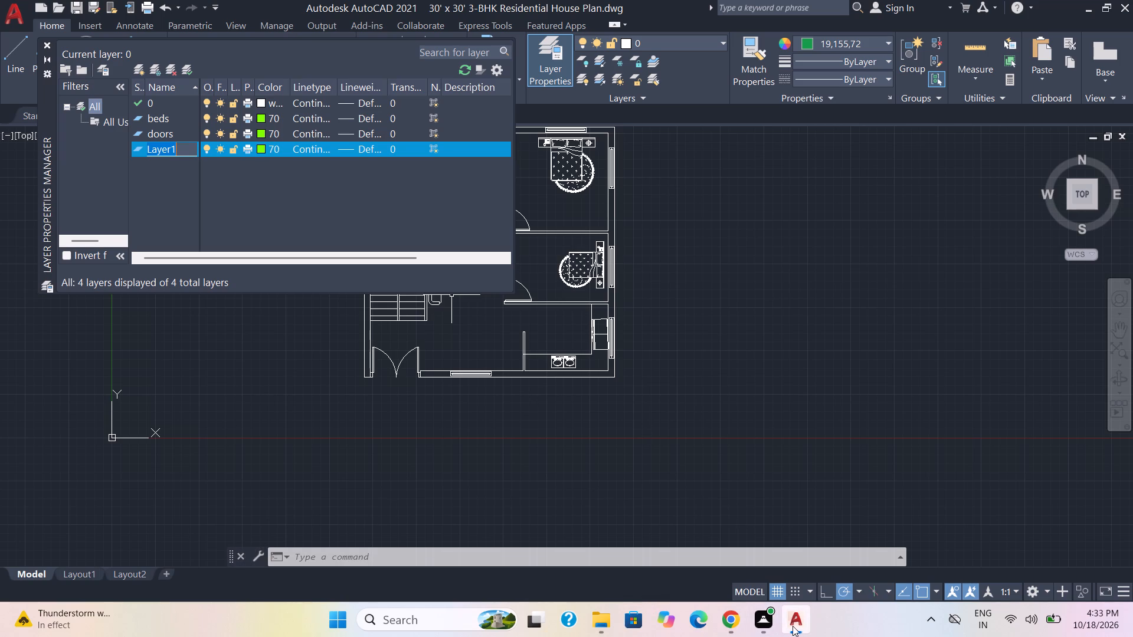
{"action": "left_click", "coordinate": [604, 628]}
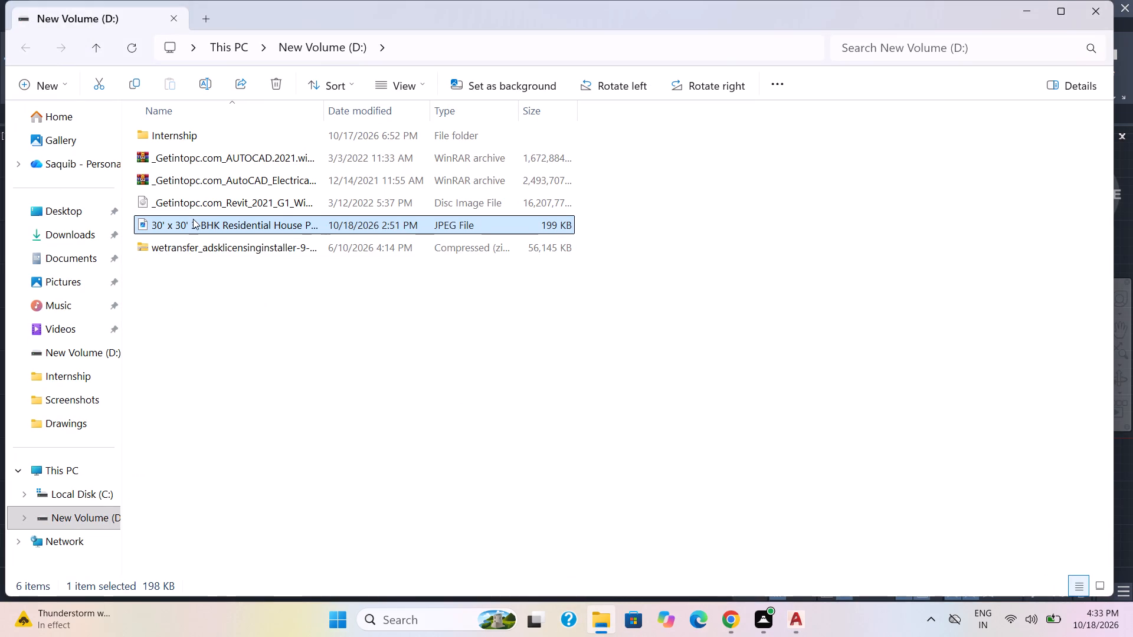
{"action": "double_click", "coordinate": [191, 224]}
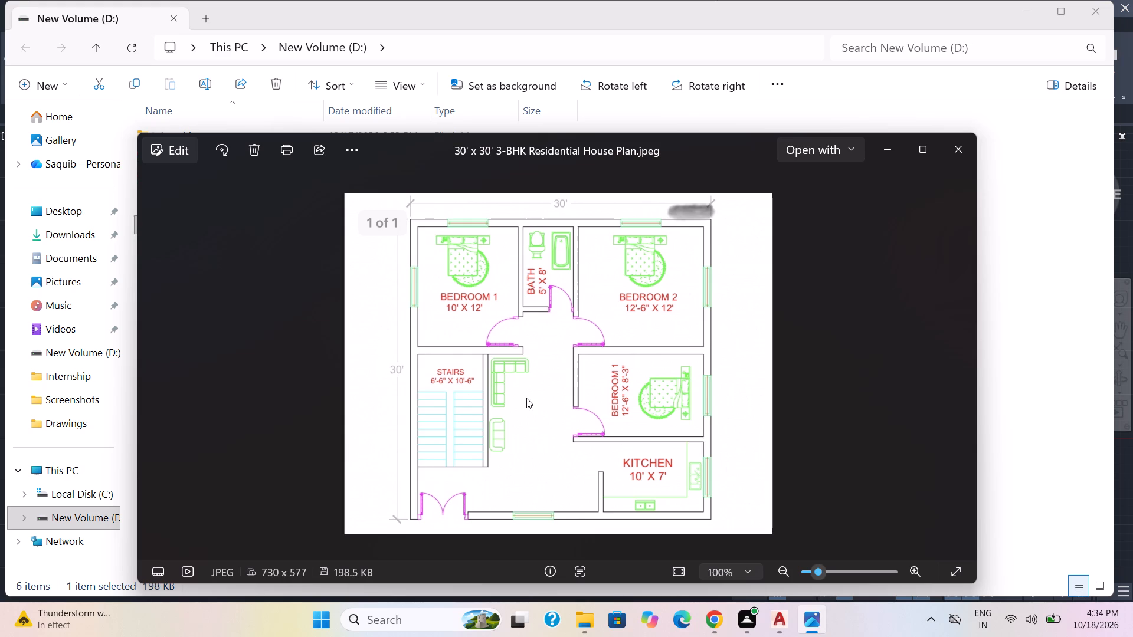
{"action": "left_click", "coordinate": [957, 139]}
{"action": "left_click", "coordinate": [1092, 7]}
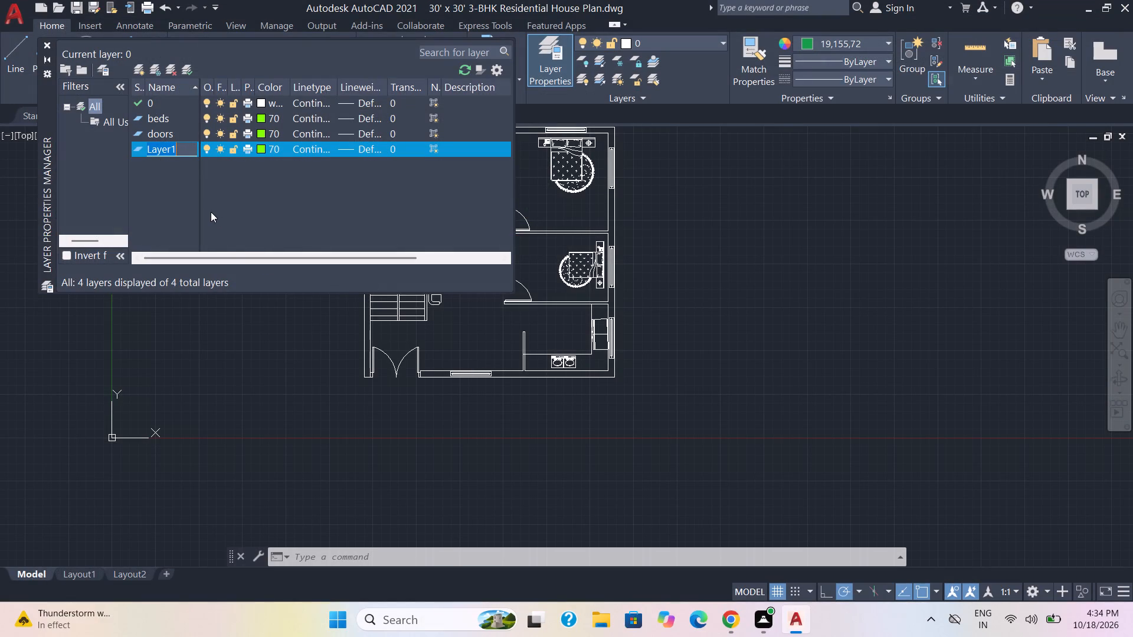
{"action": "type", "text": "stairs"}
{"action": "key", "text": "Return"}
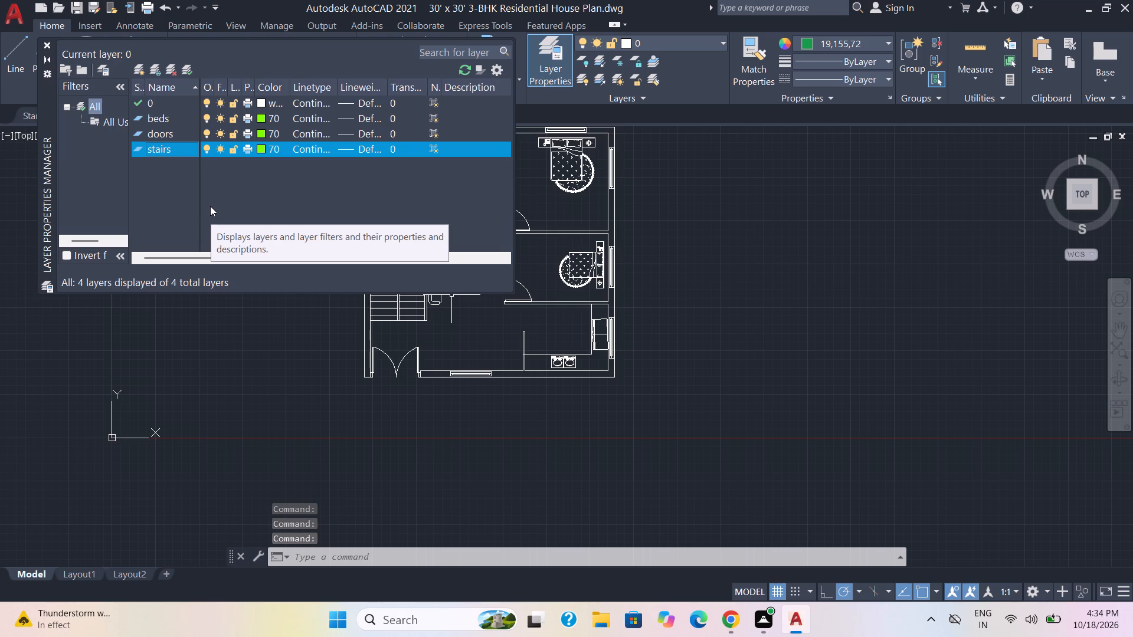
Make the beds layer the current layer.
{"action": "left_click", "coordinate": [175, 117]}
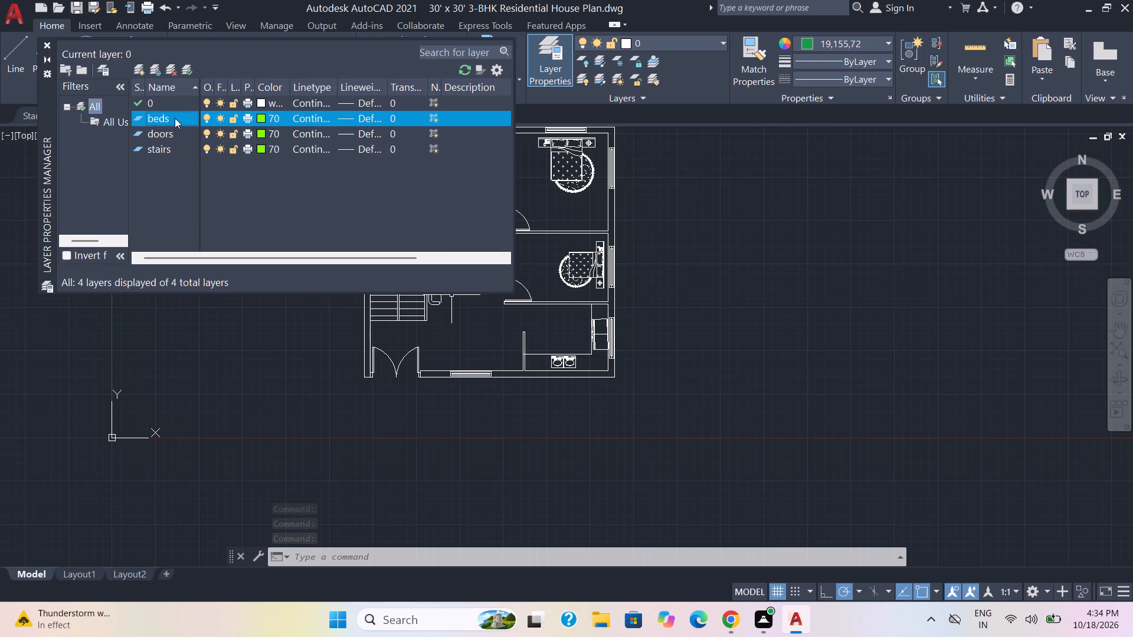
{"action": "double_click", "coordinate": [175, 117]}
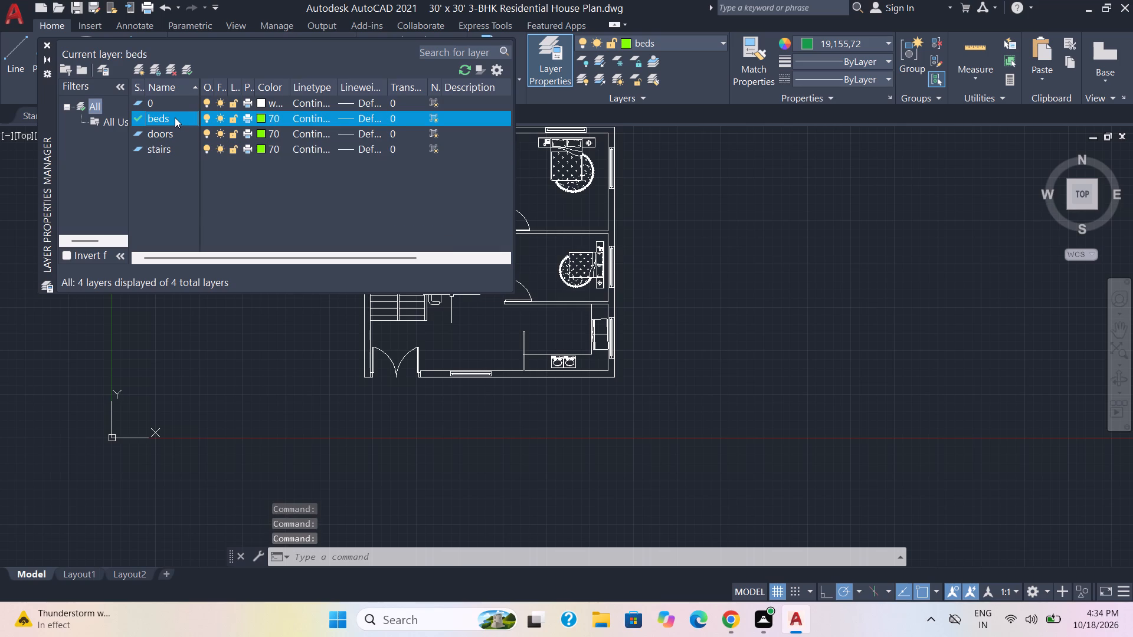
{"action": "double_click", "coordinate": [175, 117]}
{"action": "left_click", "coordinate": [136, 117]}
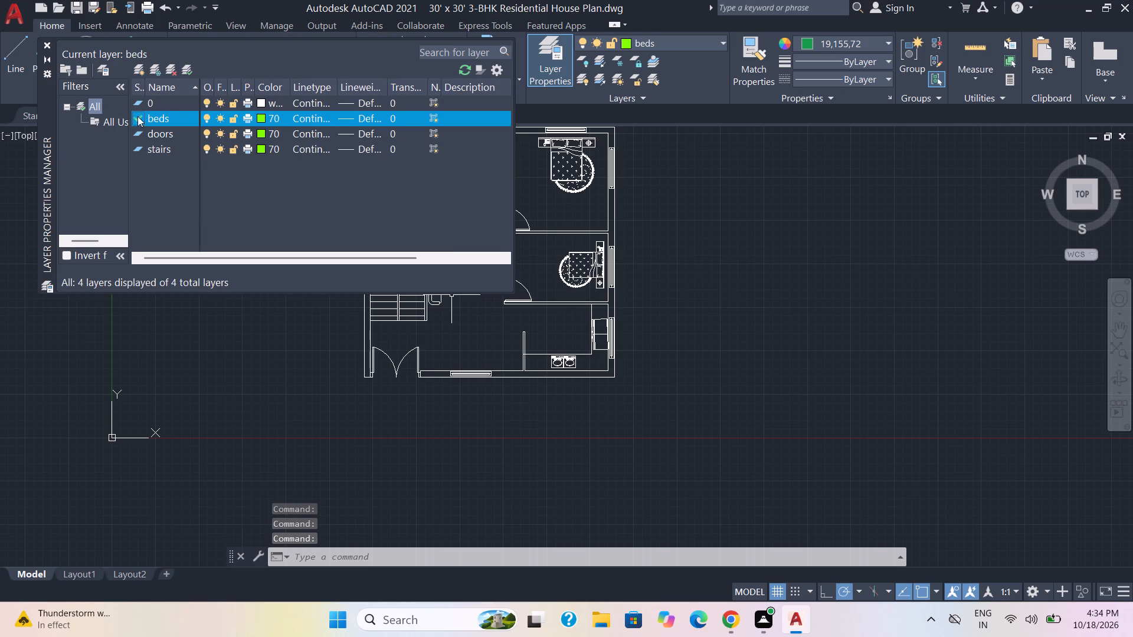
{"action": "double_click", "coordinate": [134, 117]}
{"action": "double_click", "coordinate": [159, 117]}
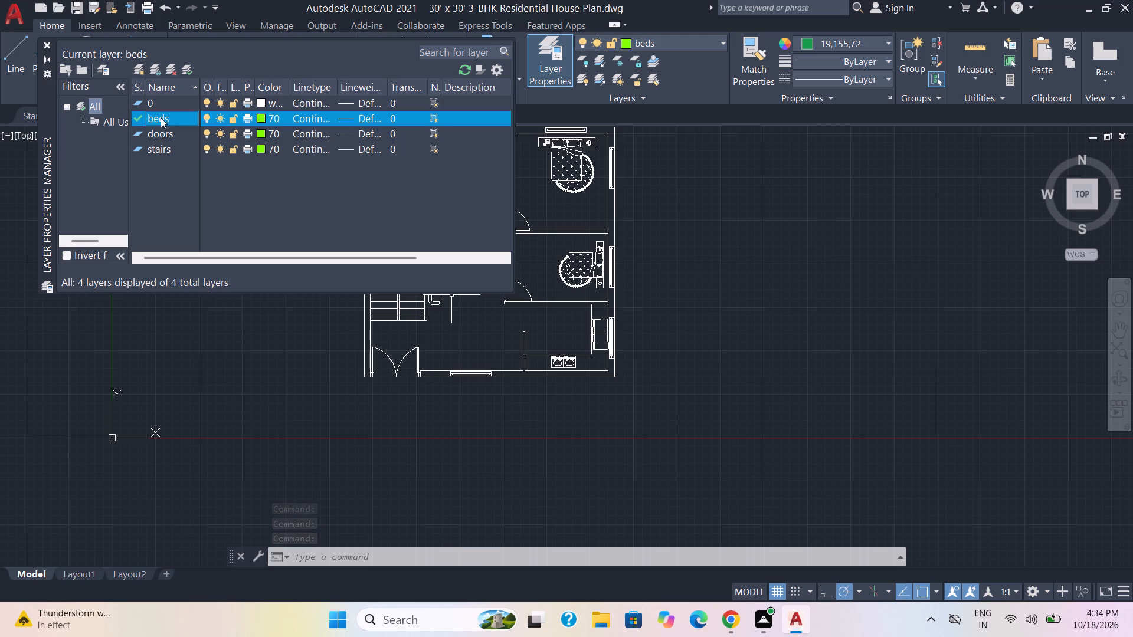
Add a layer named windows and set its colour to index 120.
{"action": "left_click", "coordinate": [138, 69]}
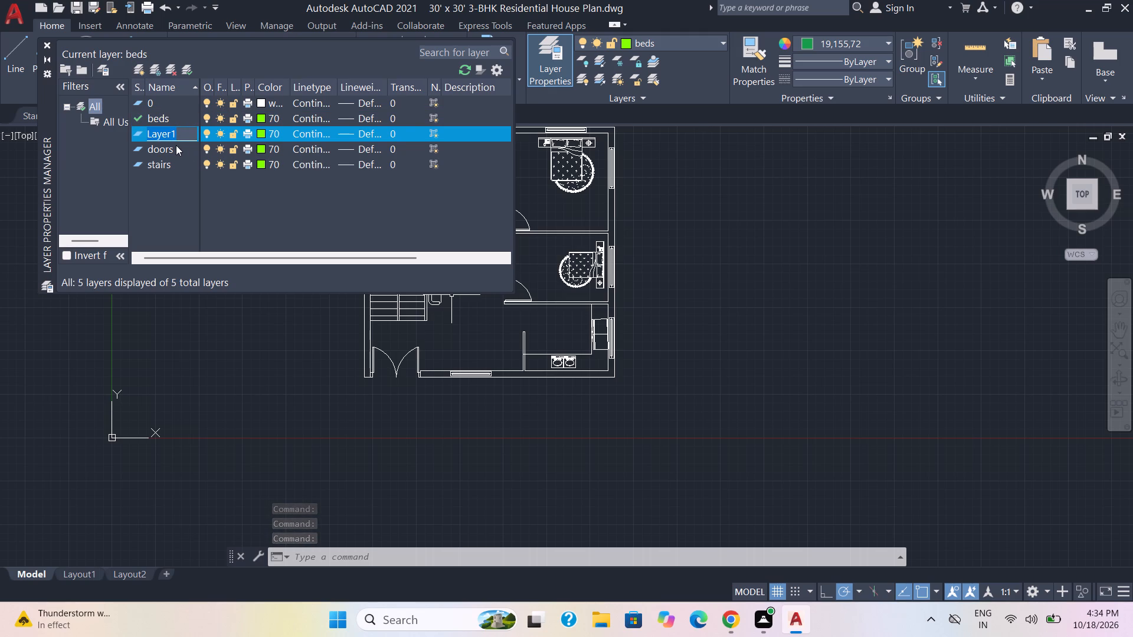
{"action": "type", "text": "wi"}
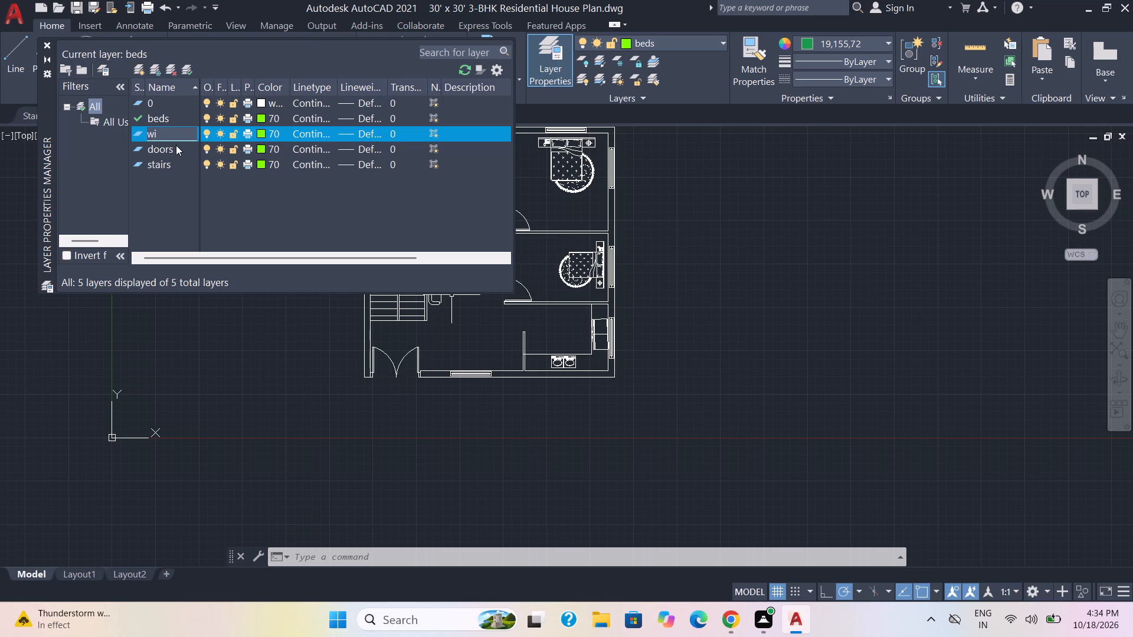
{"action": "type", "text": "ndows"}
{"action": "key", "text": "Return"}
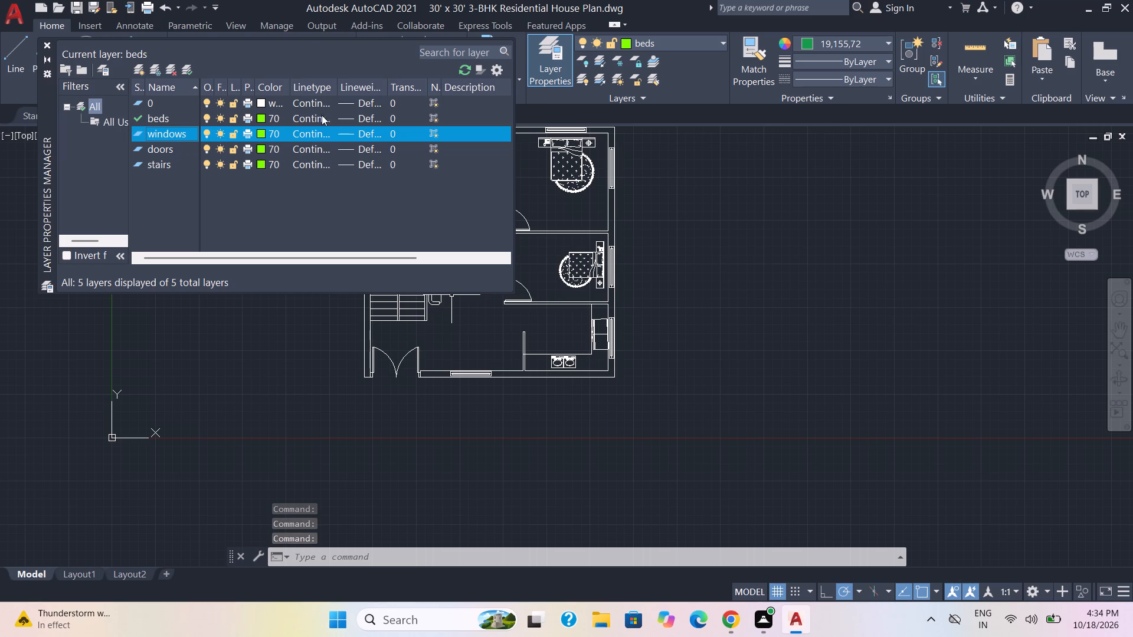
{"action": "left_click", "coordinate": [263, 134]}
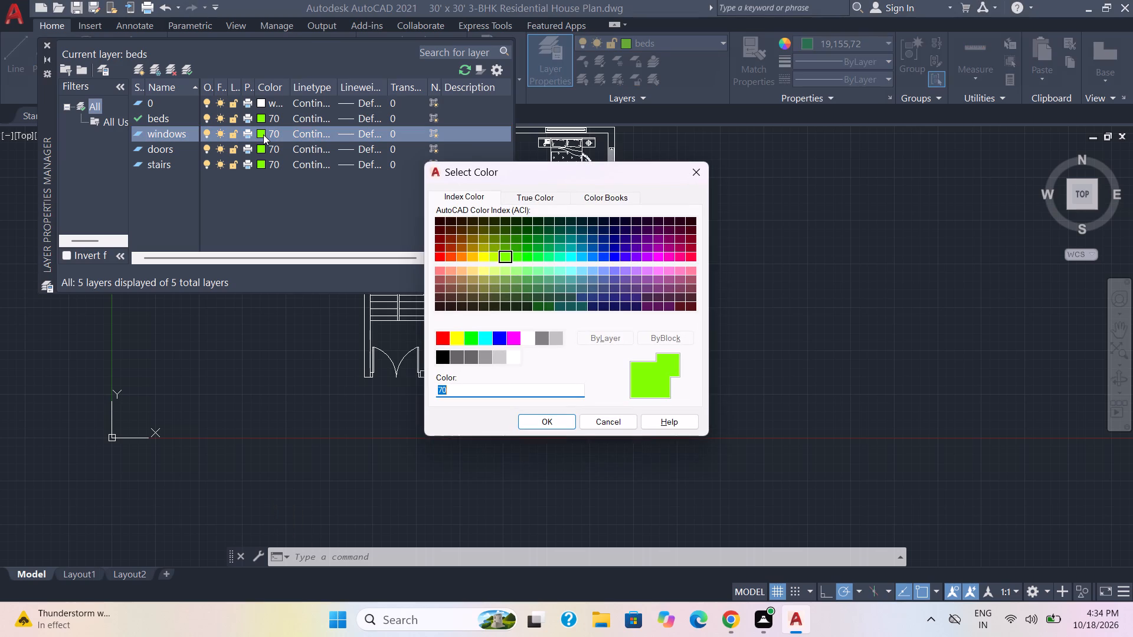
{"action": "left_click", "coordinate": [561, 257]}
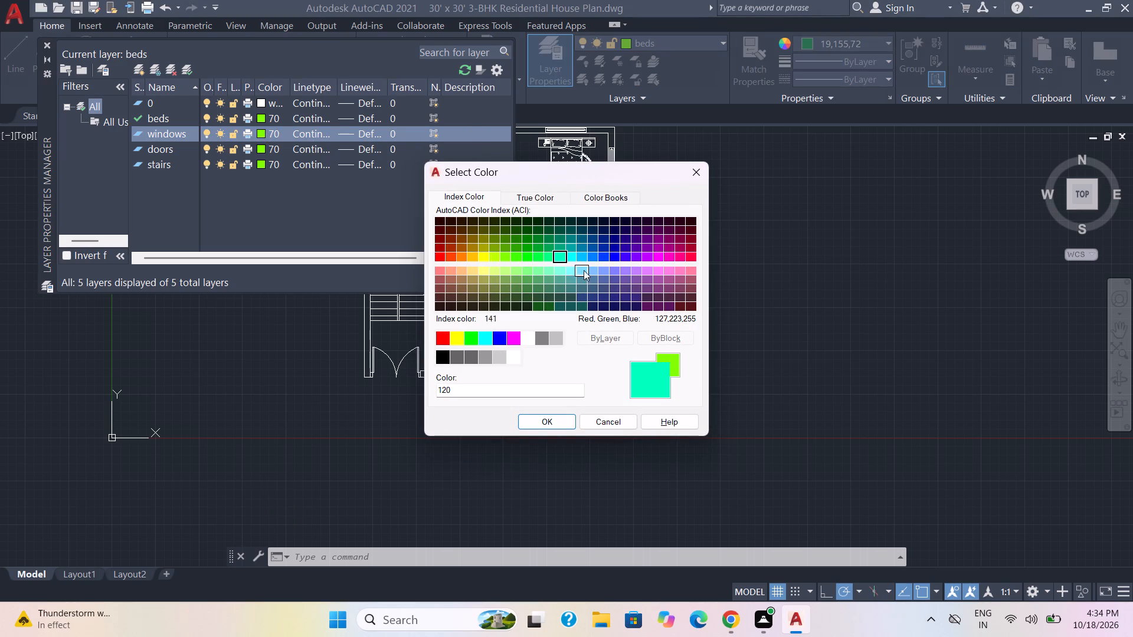
{"action": "left_click", "coordinate": [539, 425]}
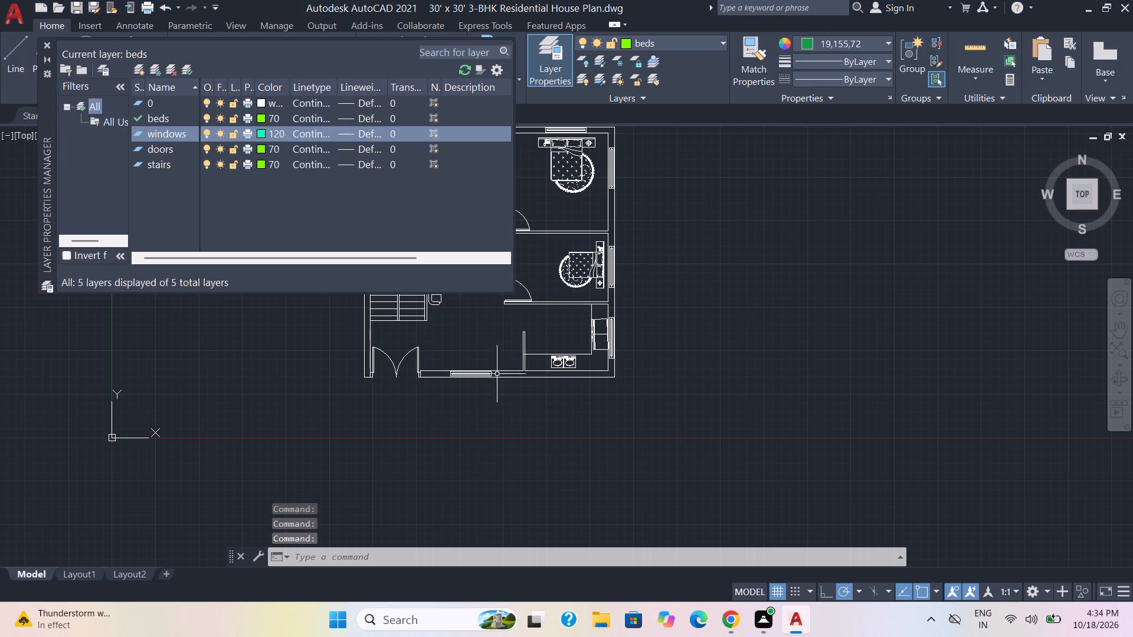
Set the doors layer's colour to index 210 magenta.
{"action": "left_click", "coordinate": [261, 149]}
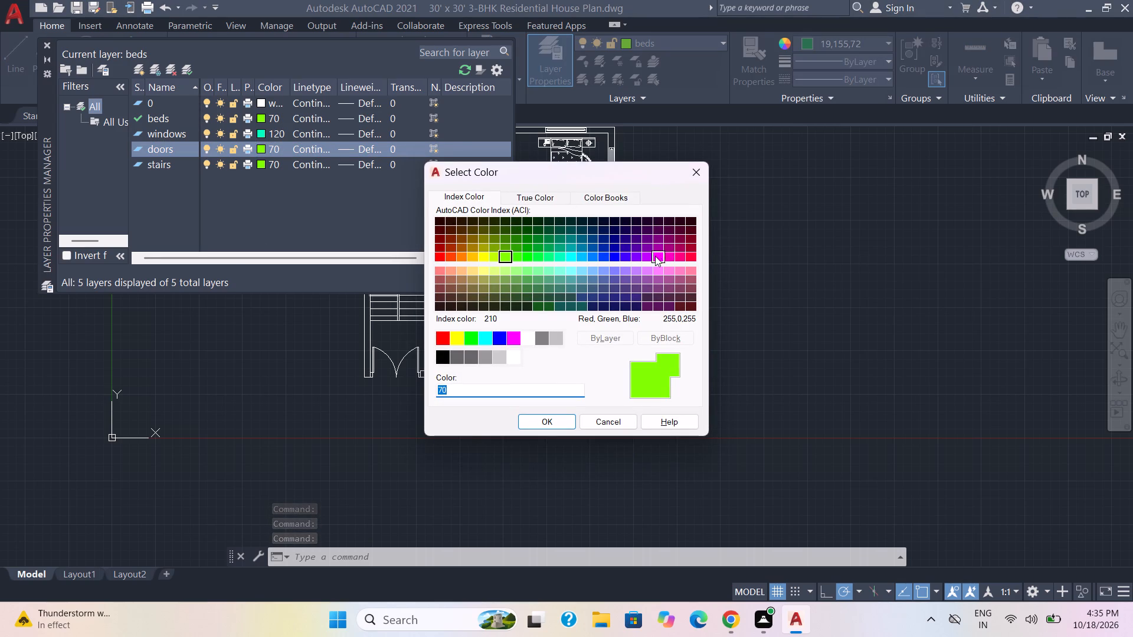
{"action": "left_click", "coordinate": [657, 256]}
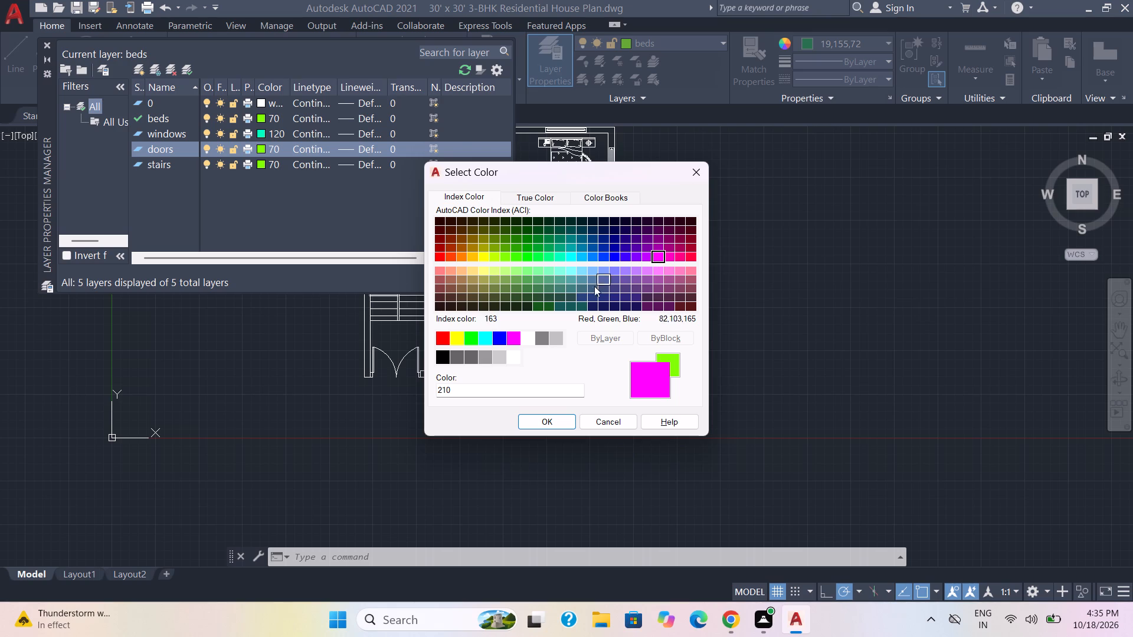
{"action": "left_click", "coordinate": [543, 419]}
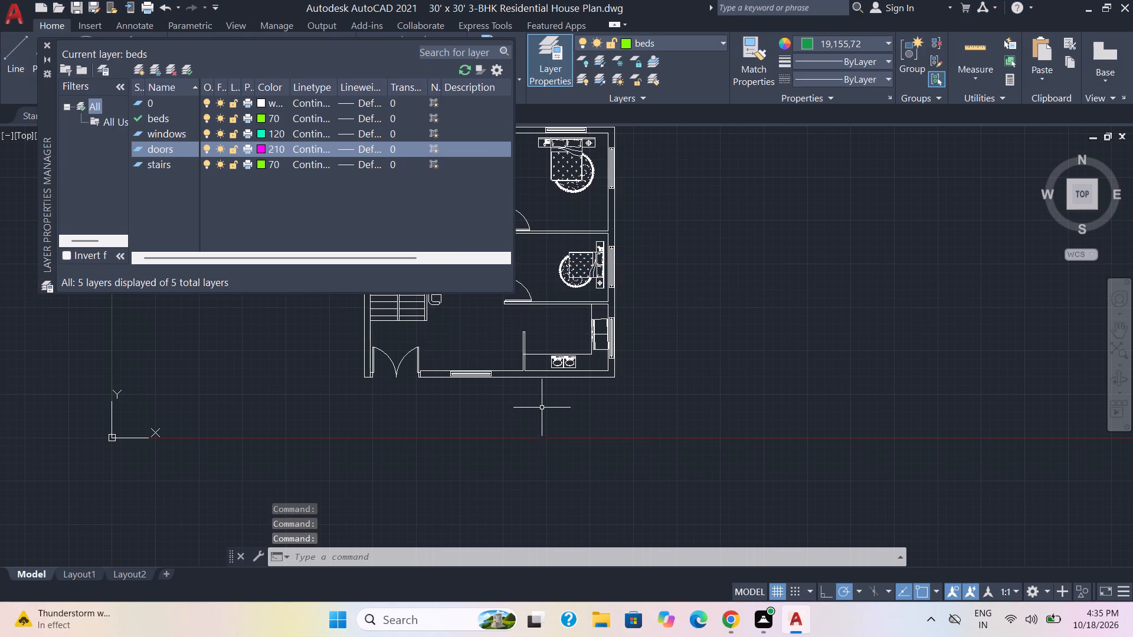
Set the stairs layer's colour to index 130 cyan.
{"action": "left_click", "coordinate": [263, 165]}
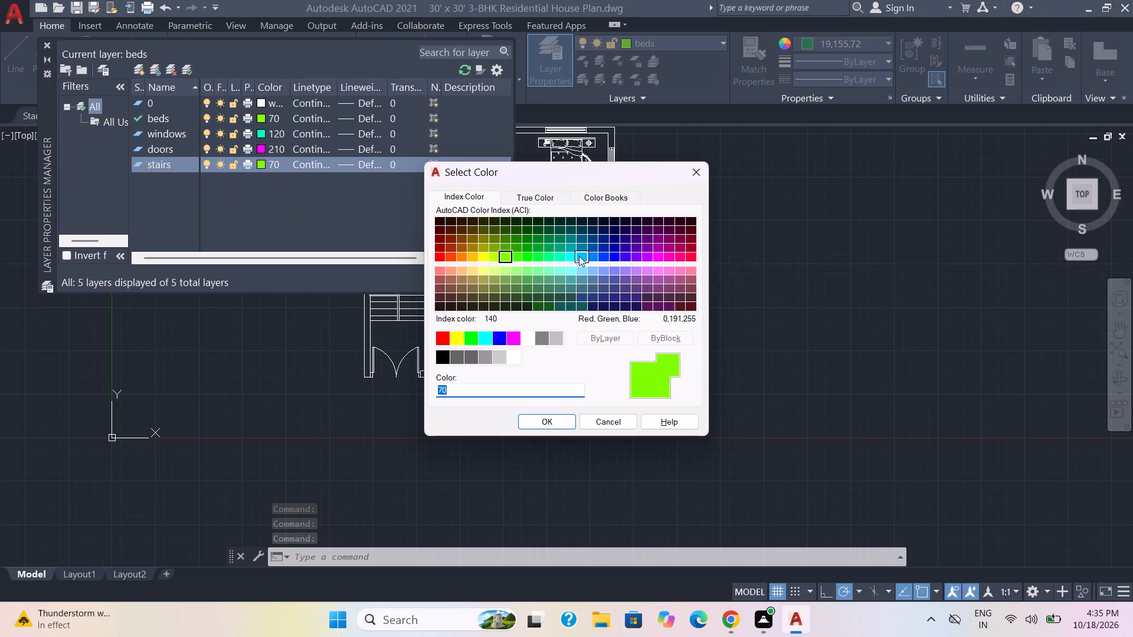
{"action": "left_click", "coordinate": [568, 257]}
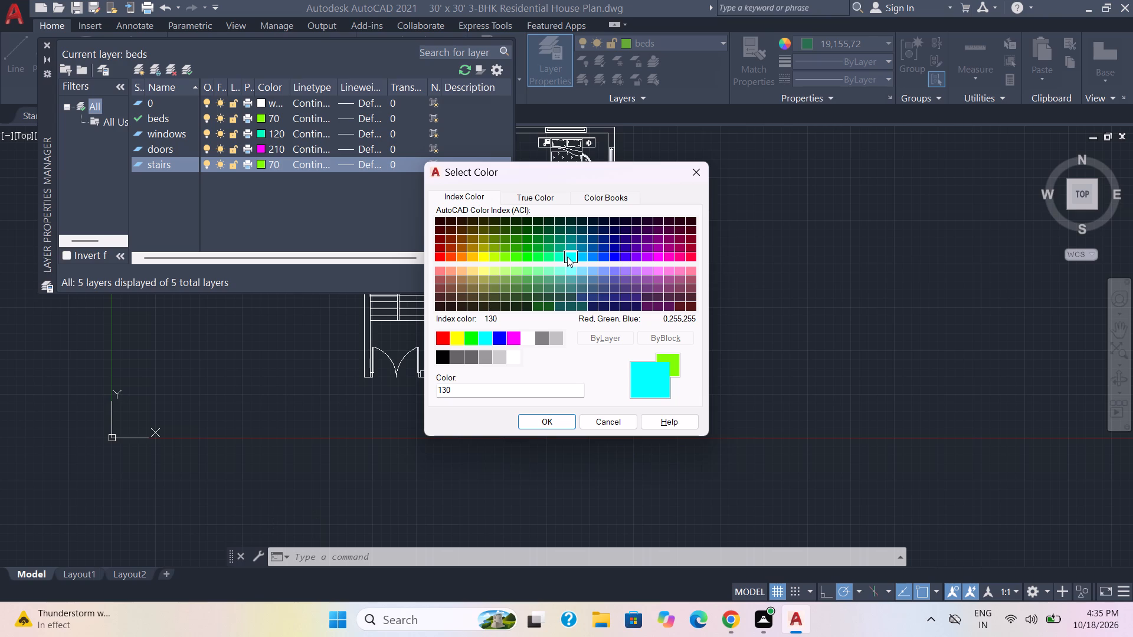
{"action": "left_click", "coordinate": [552, 421]}
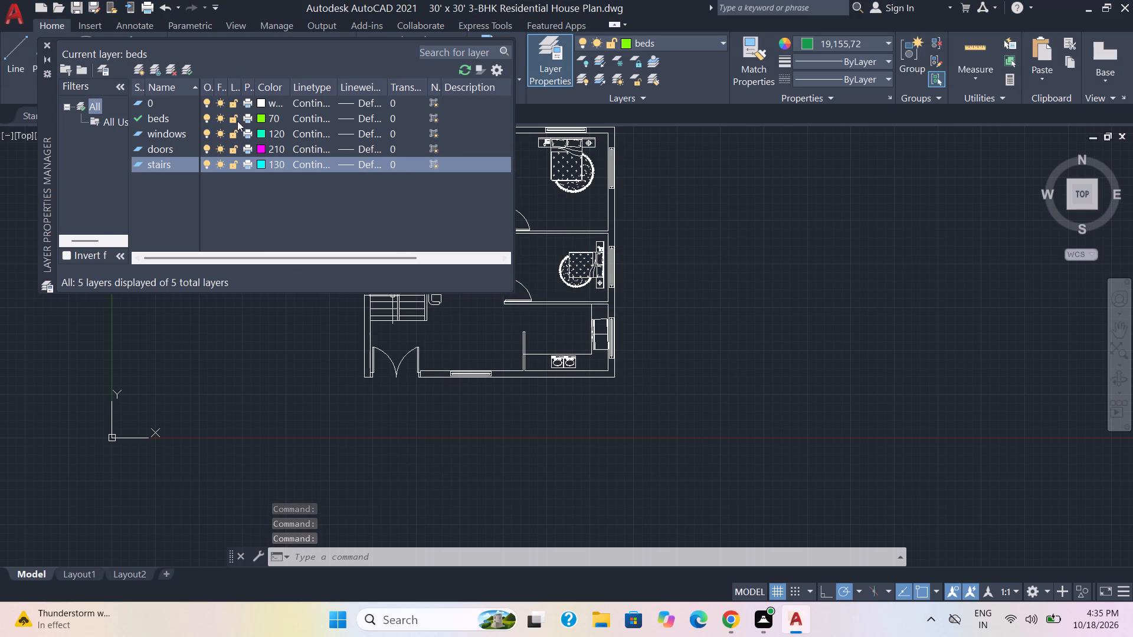
Add a layer named text and set its colour to index 10 red.
{"action": "left_click", "coordinate": [138, 68]}
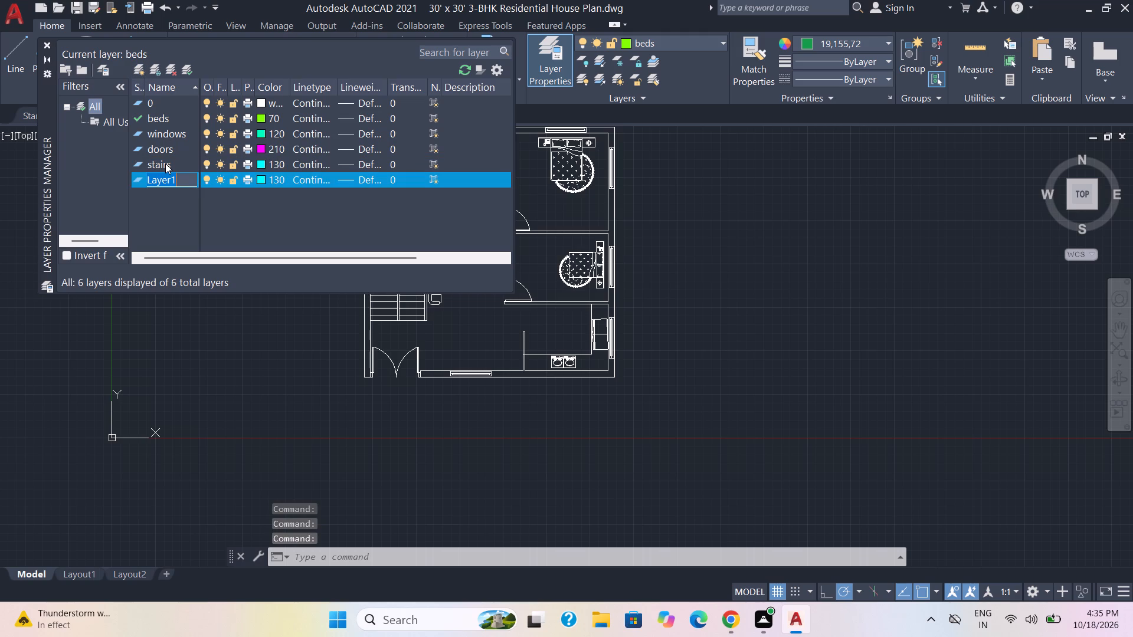
{"action": "type", "text": "text"}
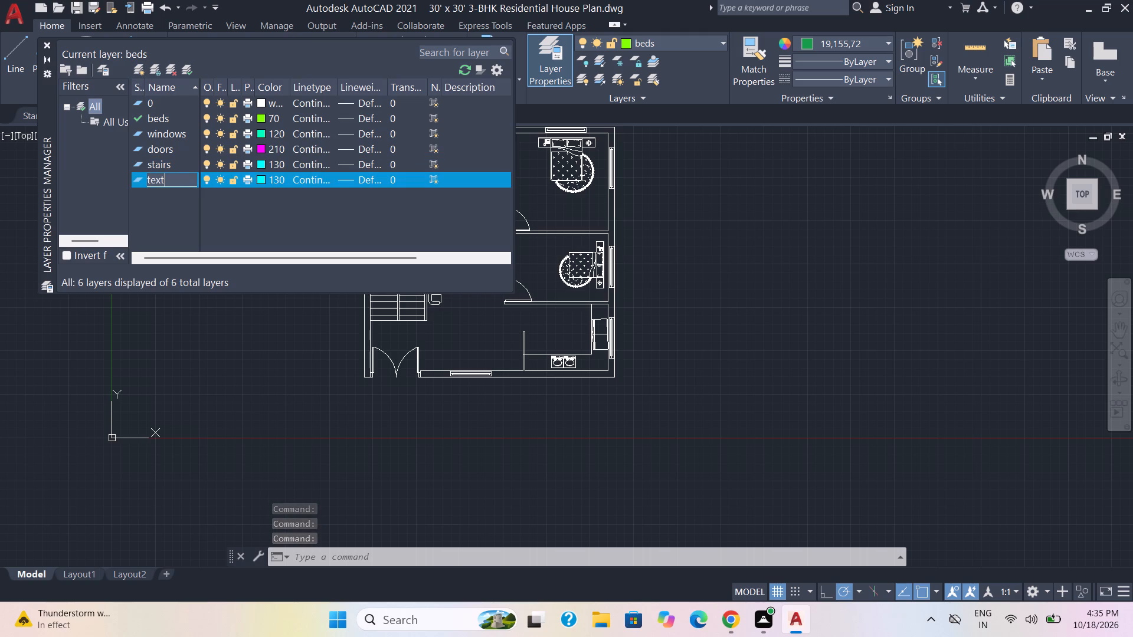
{"action": "key", "text": "Return"}
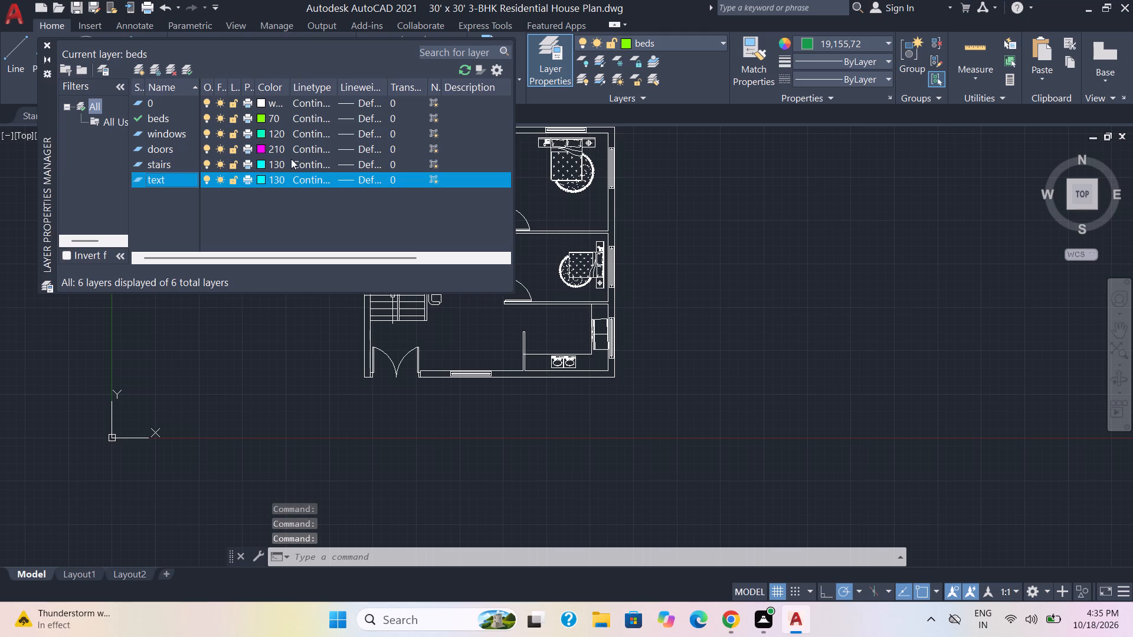
{"action": "left_click", "coordinate": [258, 177]}
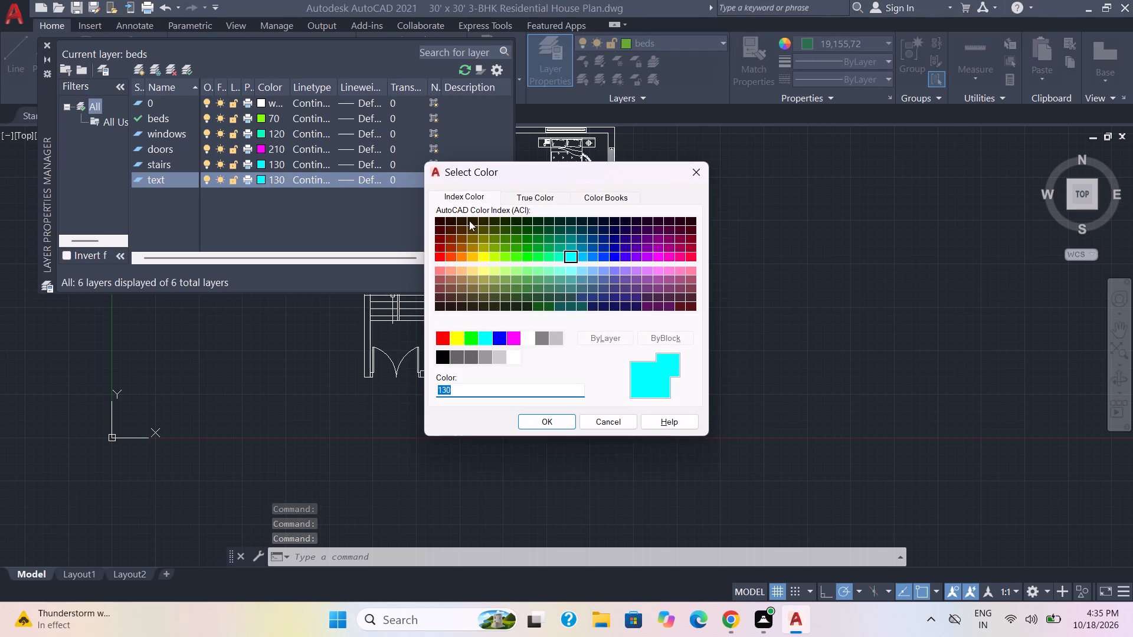
{"action": "left_click", "coordinate": [441, 257]}
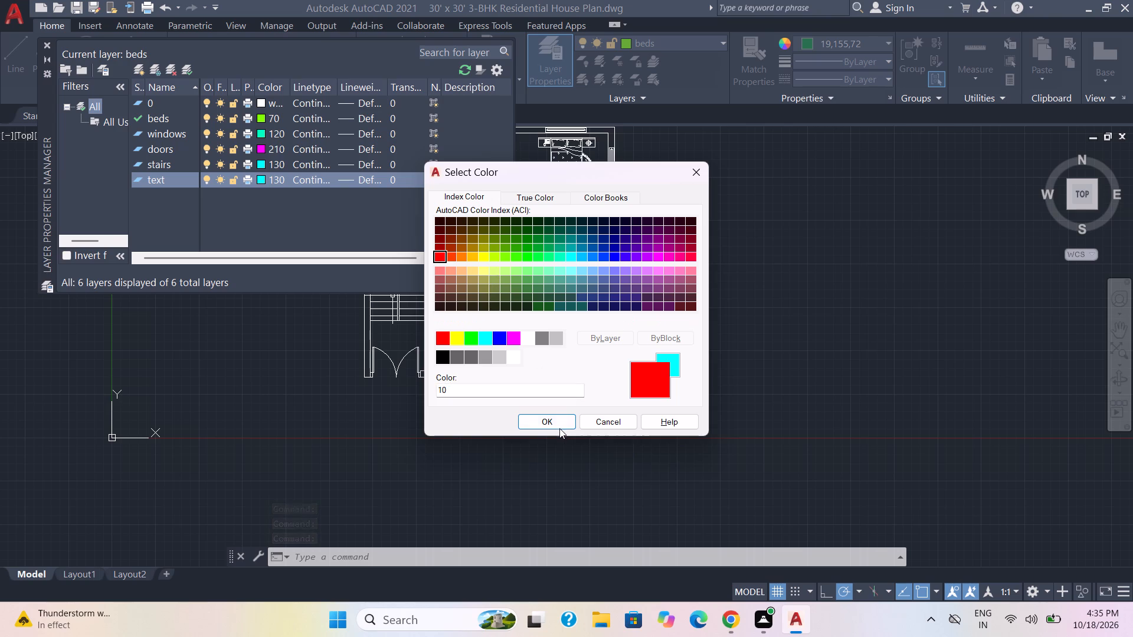
{"action": "left_click", "coordinate": [559, 426]}
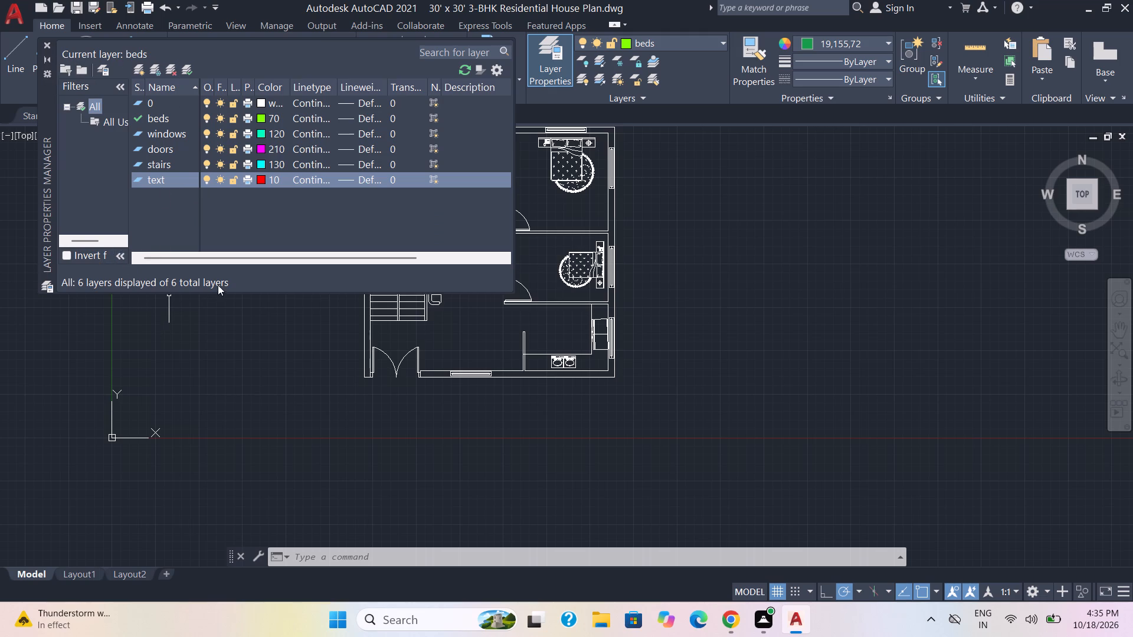
{"action": "left_click", "coordinate": [45, 43]}
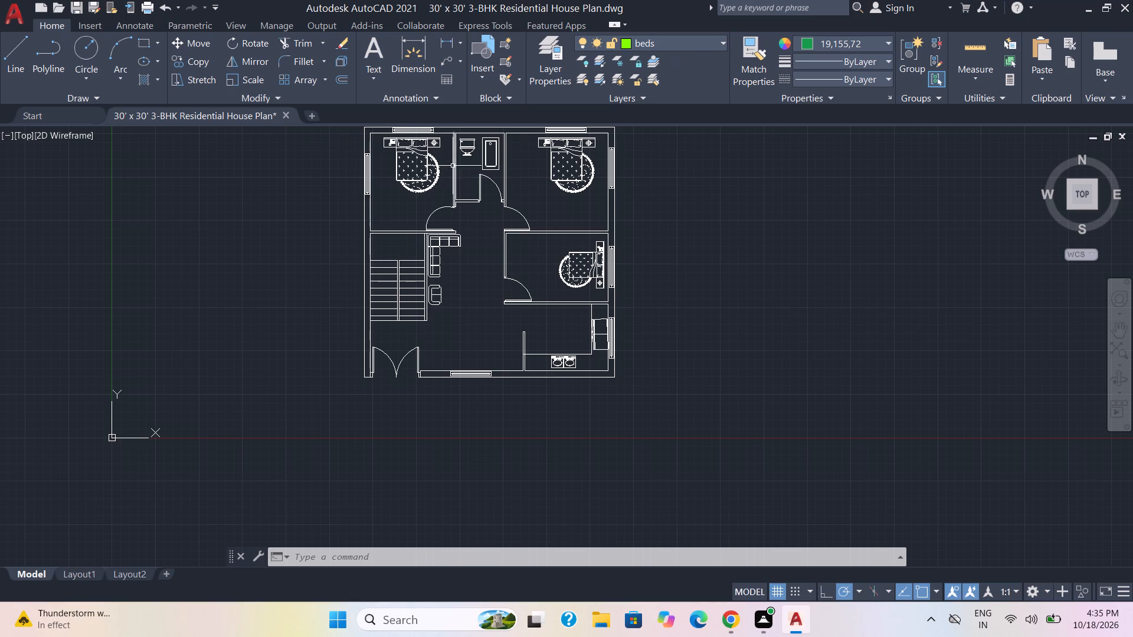
Move the three bedroom bed sets, the living-room sofa and chair, and the kitchen stove and side-wall fixture onto the beds layer.
{"action": "left_click", "coordinate": [438, 194]}
{"action": "left_click", "coordinate": [411, 153]}
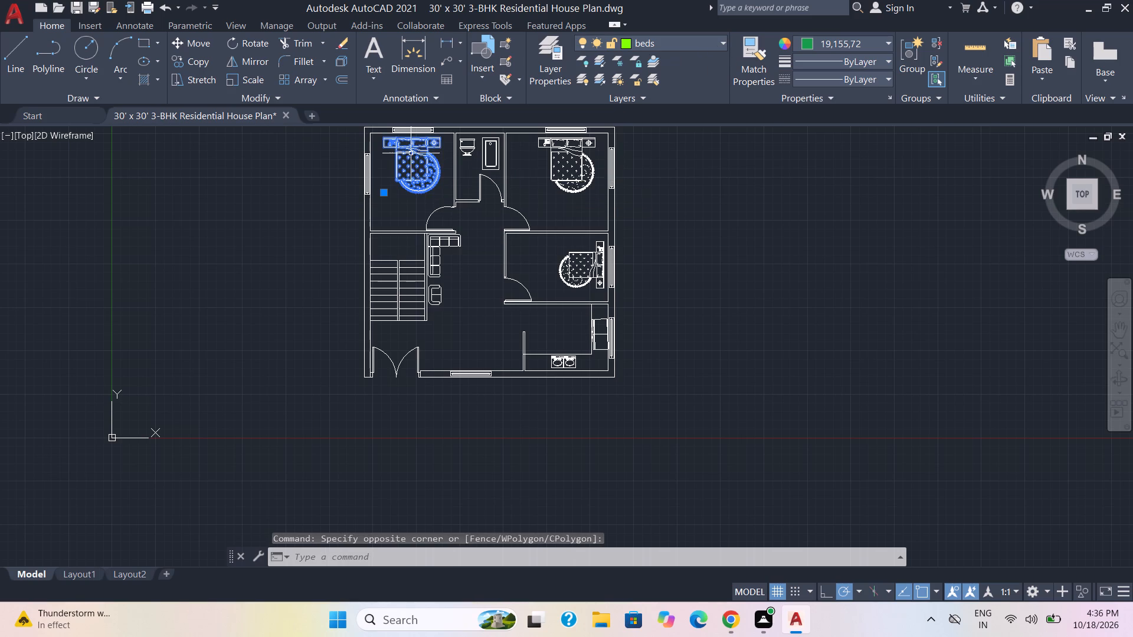
{"action": "left_click", "coordinate": [563, 160]}
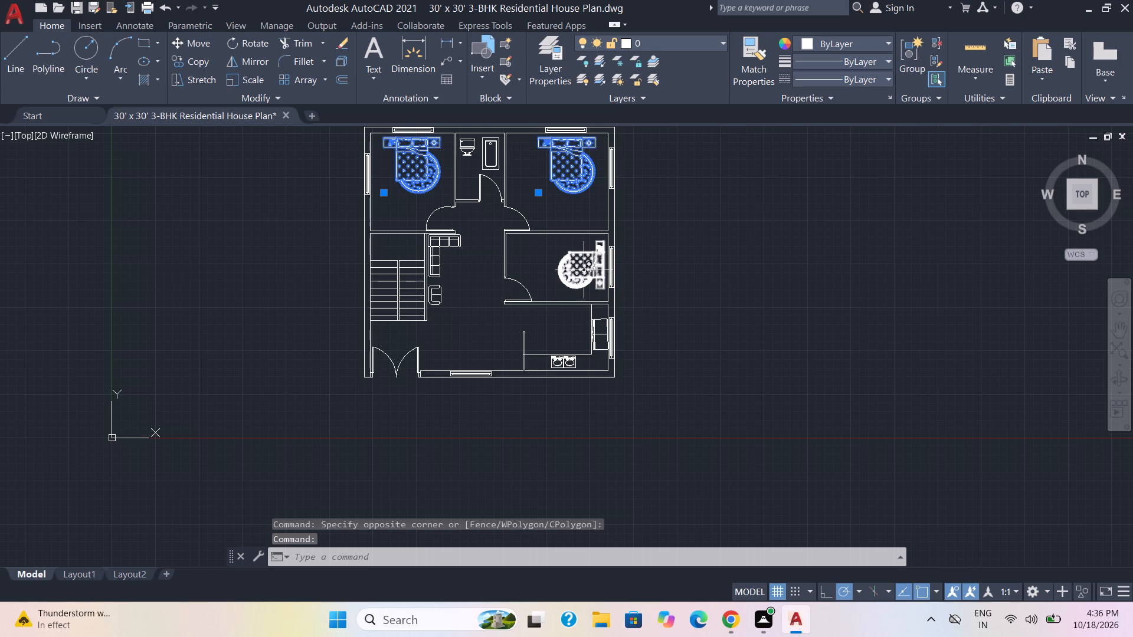
{"action": "left_click", "coordinate": [583, 268]}
{"action": "left_click", "coordinate": [433, 258]}
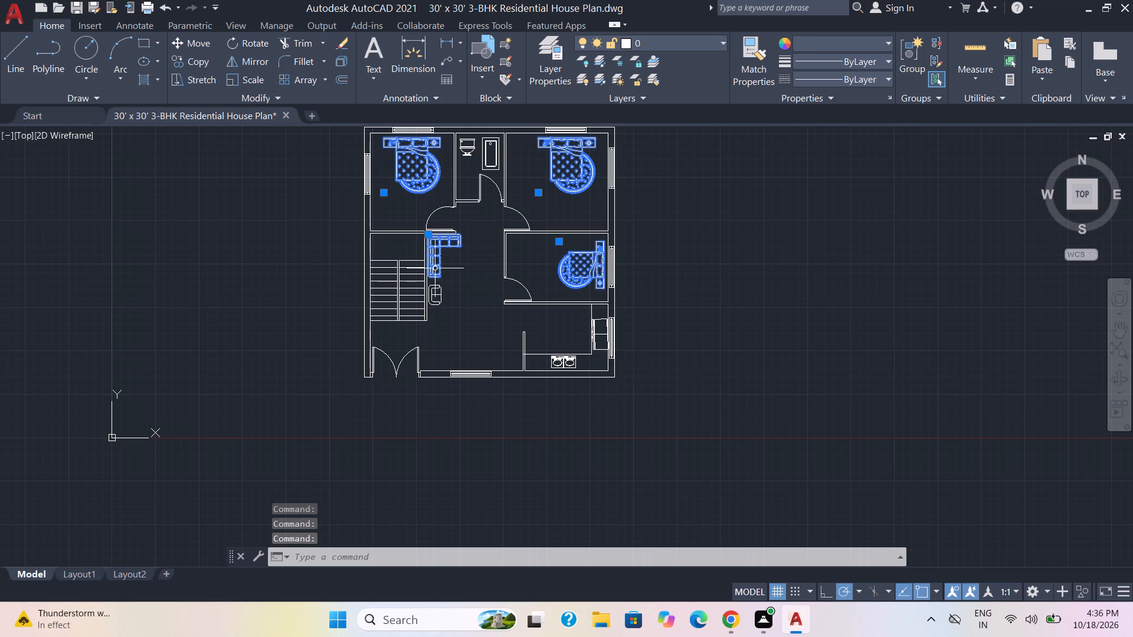
{"action": "left_click", "coordinate": [435, 296]}
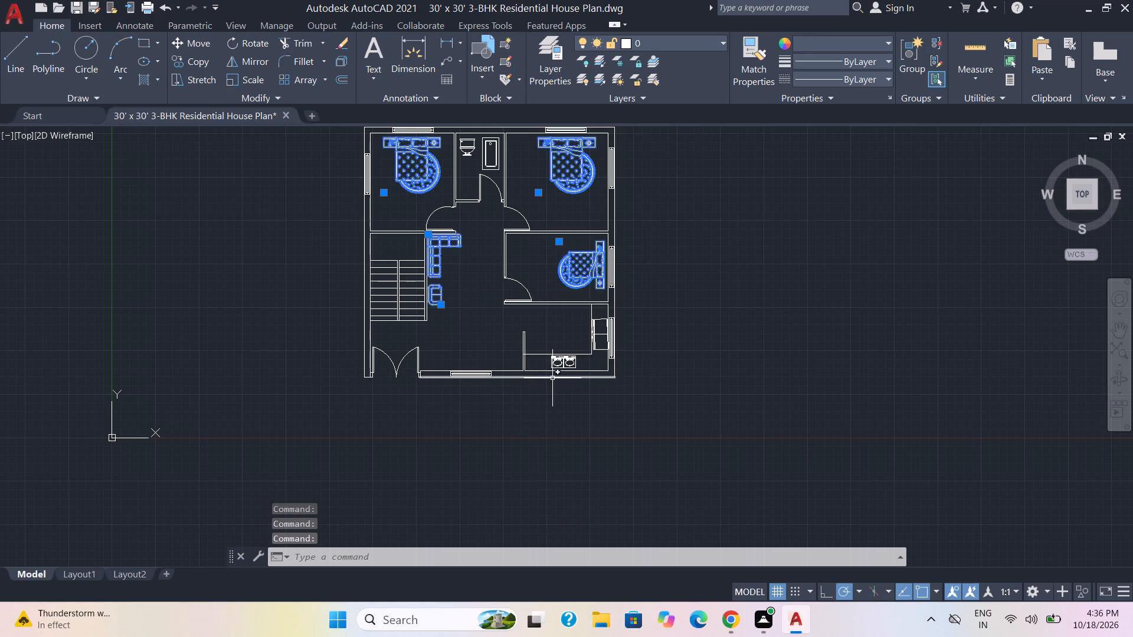
{"action": "left_click", "coordinate": [560, 363]}
{"action": "left_click", "coordinate": [569, 361]}
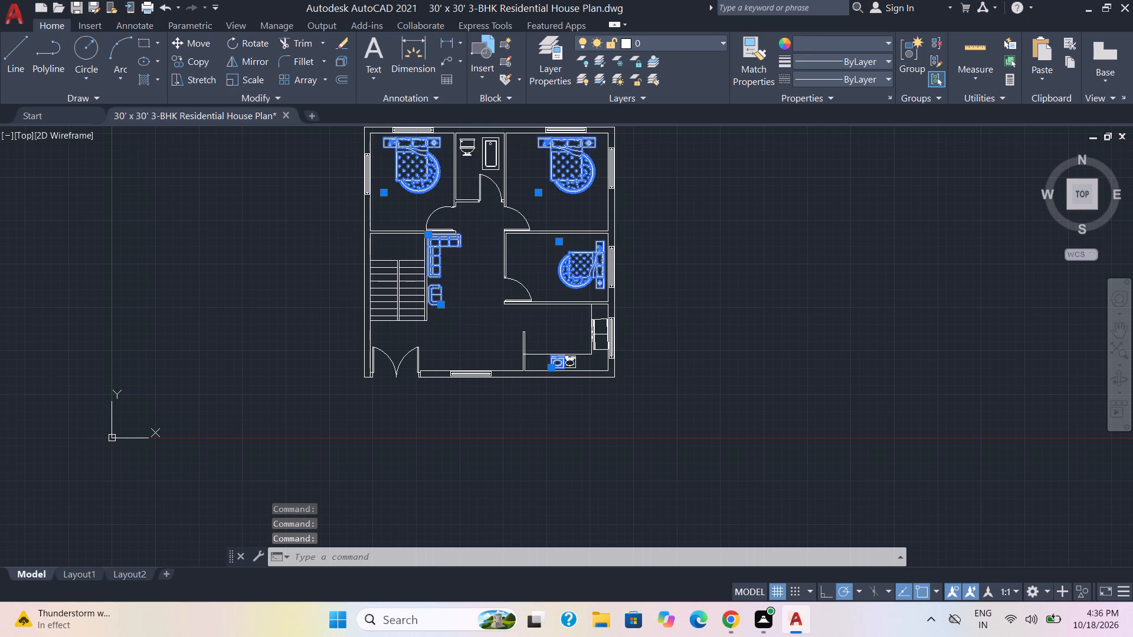
{"action": "left_click", "coordinate": [599, 342]}
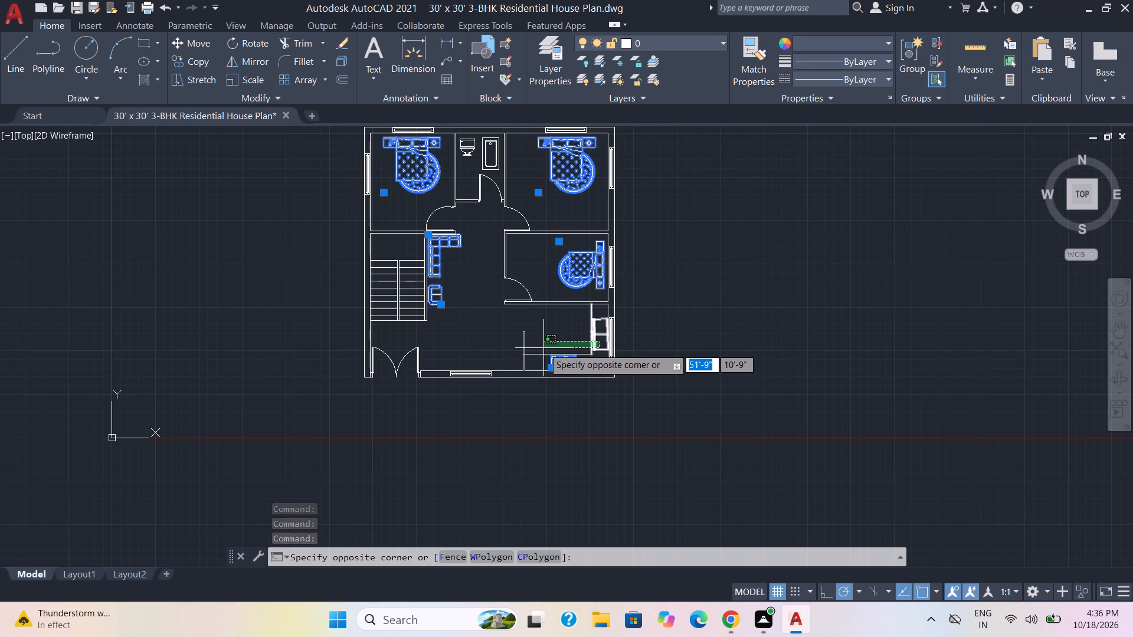
{"action": "key", "text": "Escape"}
{"action": "left_click", "coordinate": [604, 336]}
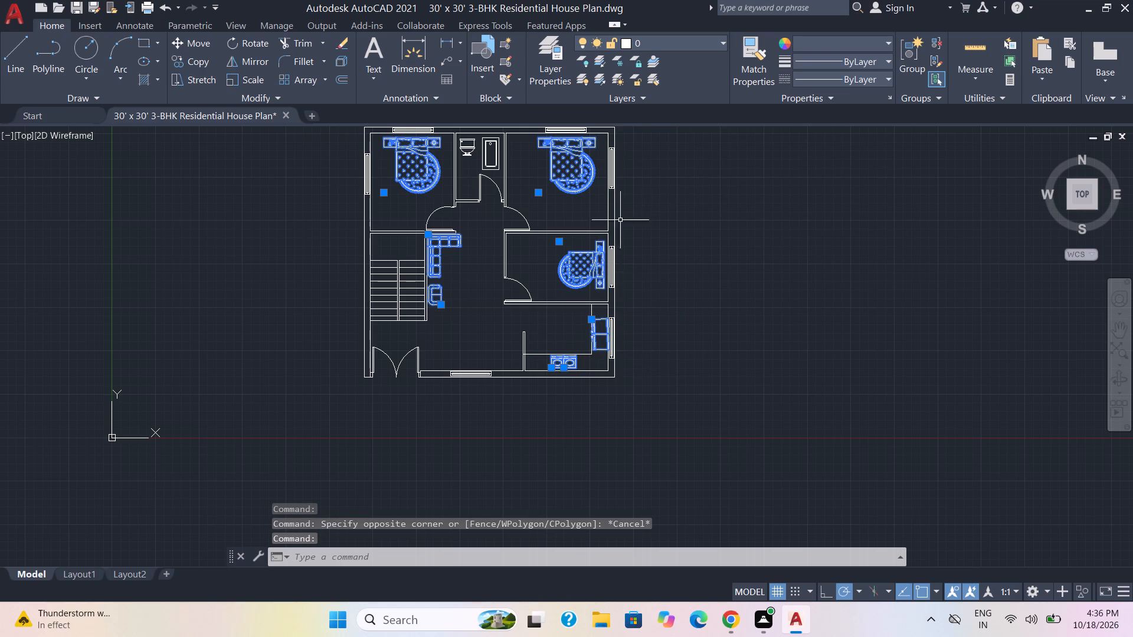
{"action": "left_click", "coordinate": [708, 47]}
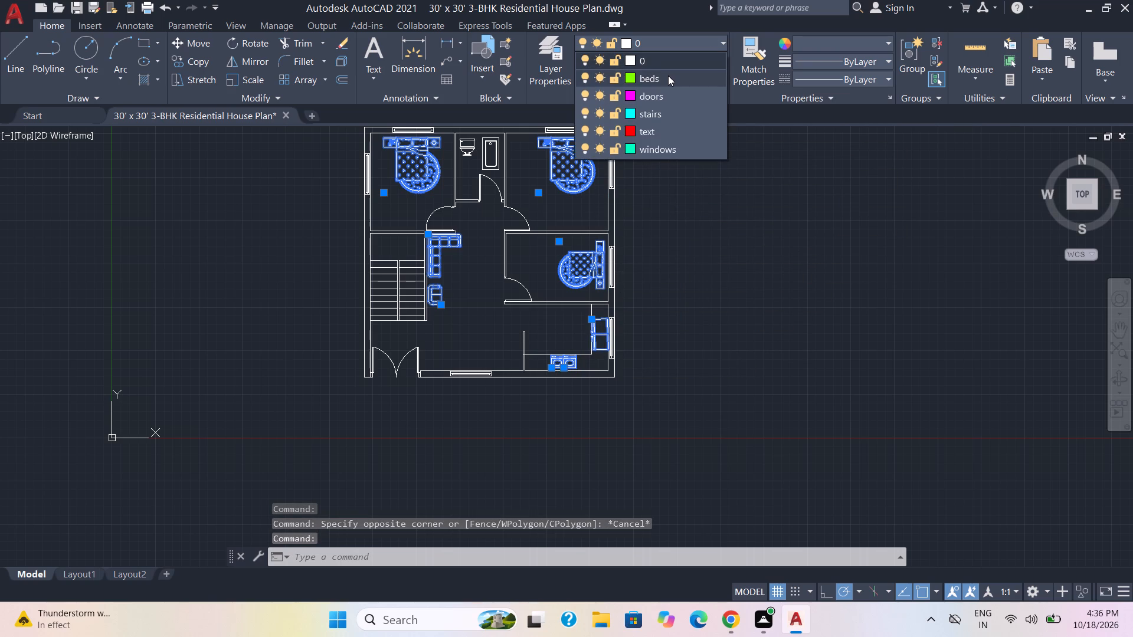
{"action": "left_click", "coordinate": [663, 79]}
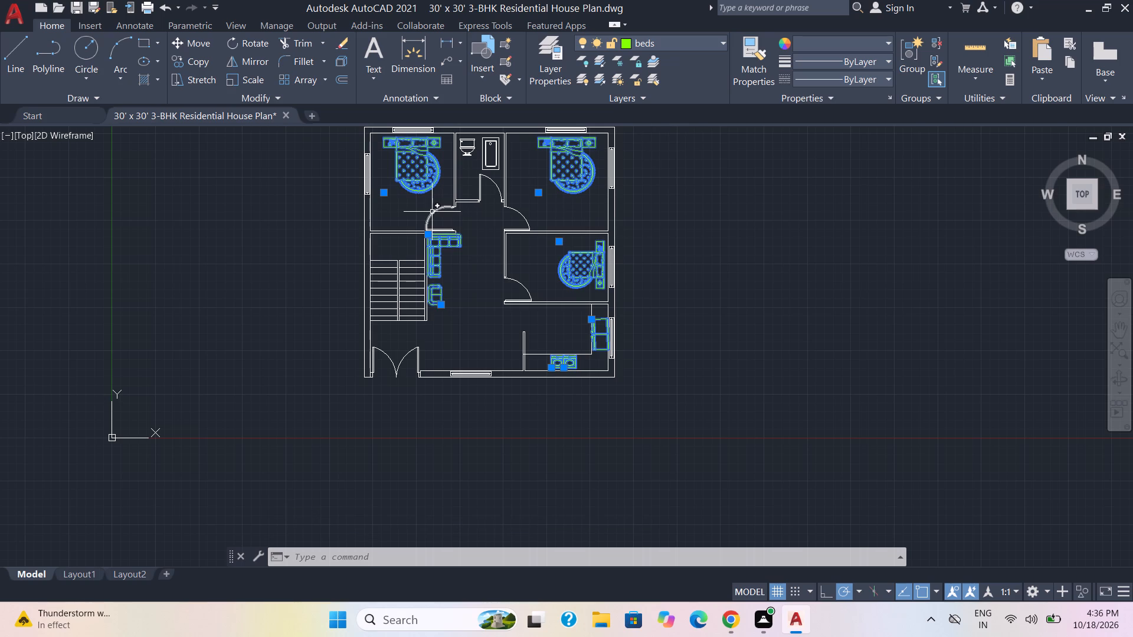
{"action": "left_click", "coordinate": [432, 212]}
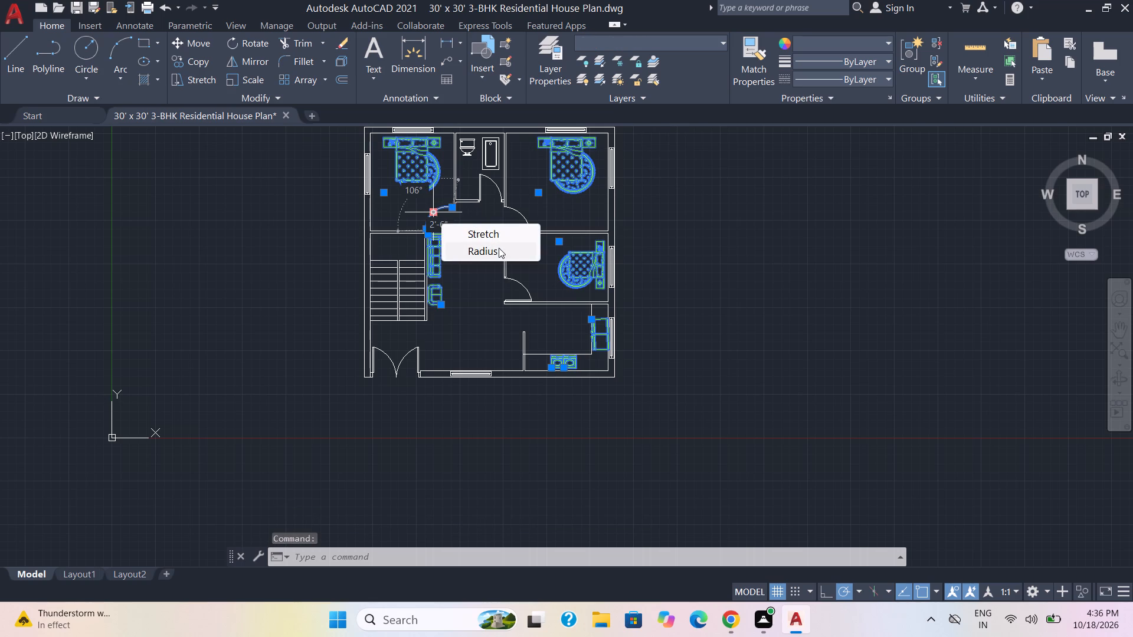
{"action": "key", "text": "Escape"}
{"action": "key", "text": "Escape"}
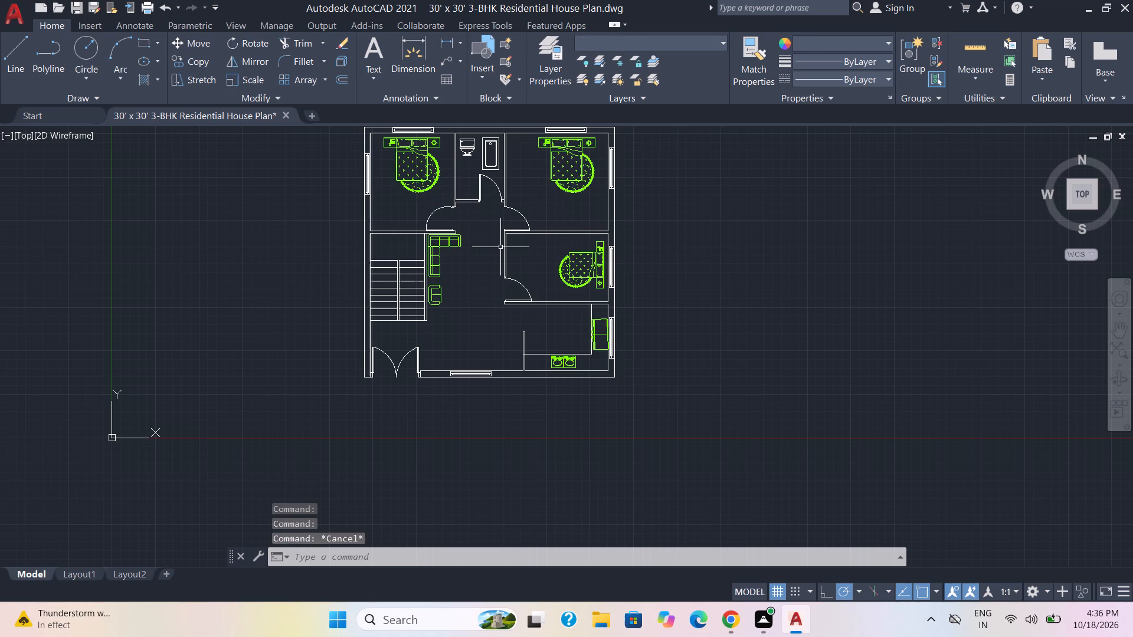
Move the arcs and leaves of the four interior doors and the double entrance door onto the doors layer.
{"action": "scroll", "coordinate": [499, 245], "scroll_direction": "up", "scroll_amount": 1}
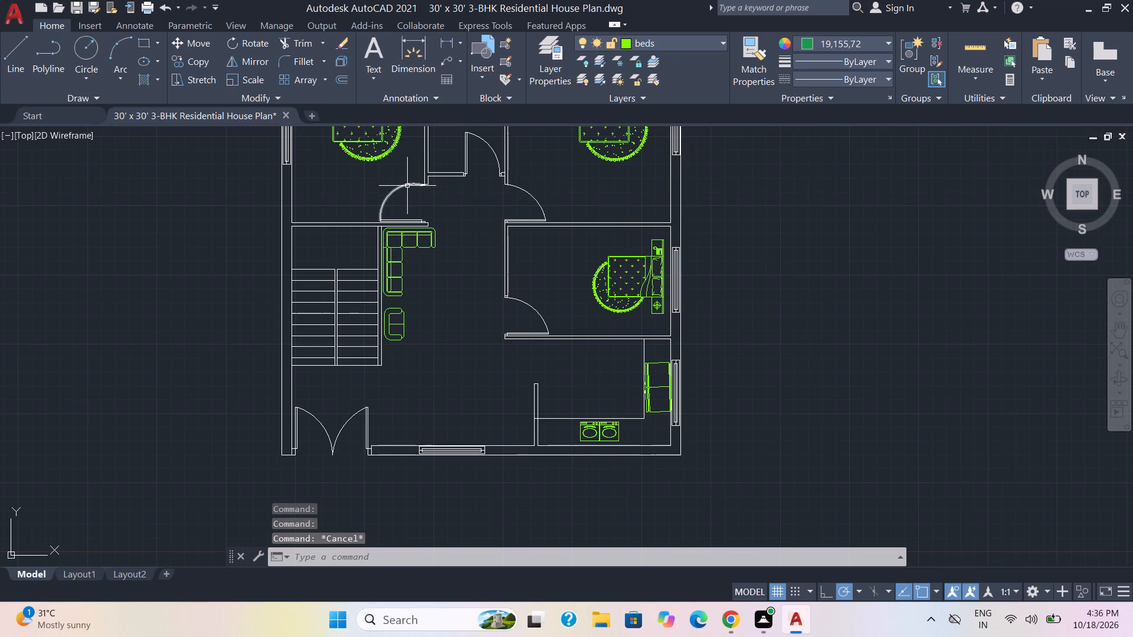
{"action": "left_click", "coordinate": [406, 186]}
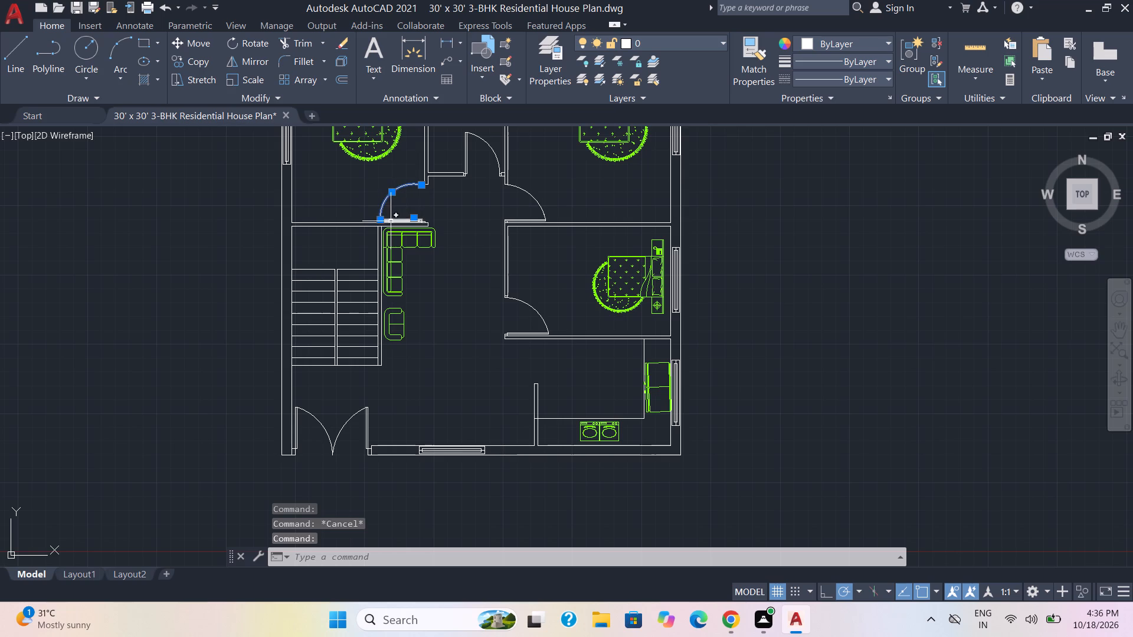
{"action": "left_click", "coordinate": [391, 221]}
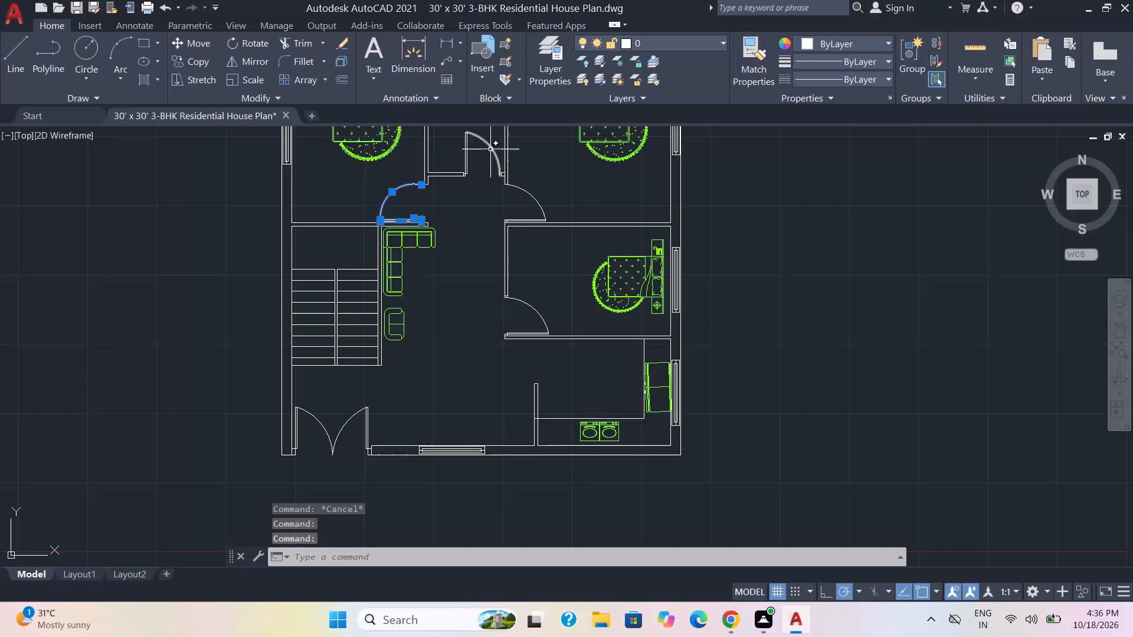
{"action": "left_click", "coordinate": [490, 149]}
{"action": "left_click", "coordinate": [466, 152]}
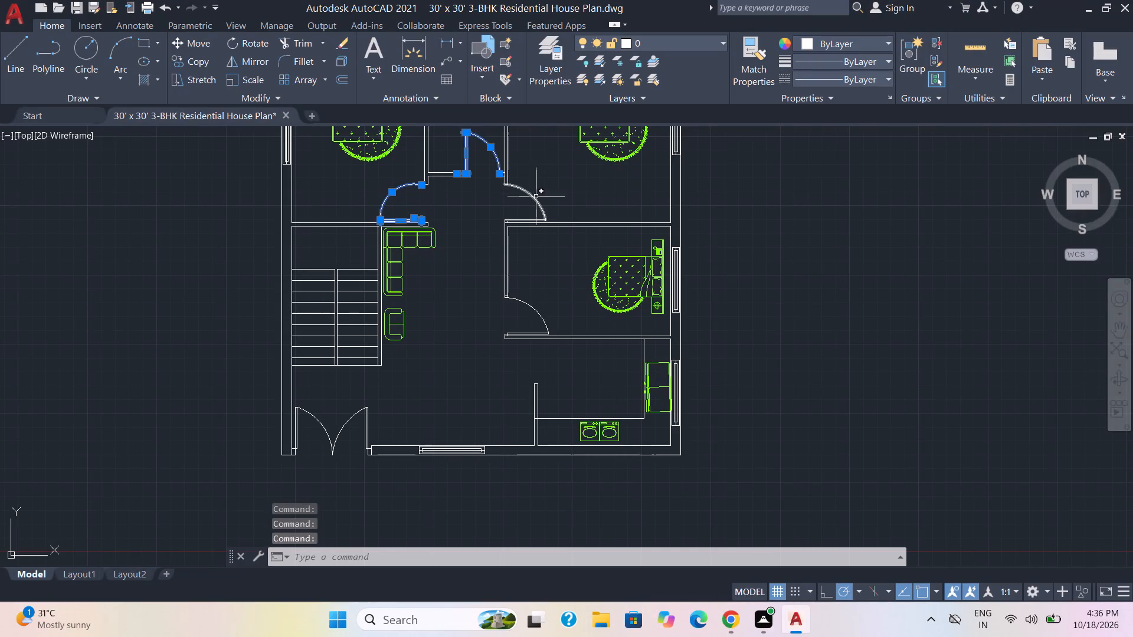
{"action": "left_click", "coordinate": [533, 198]}
{"action": "left_click", "coordinate": [519, 218]}
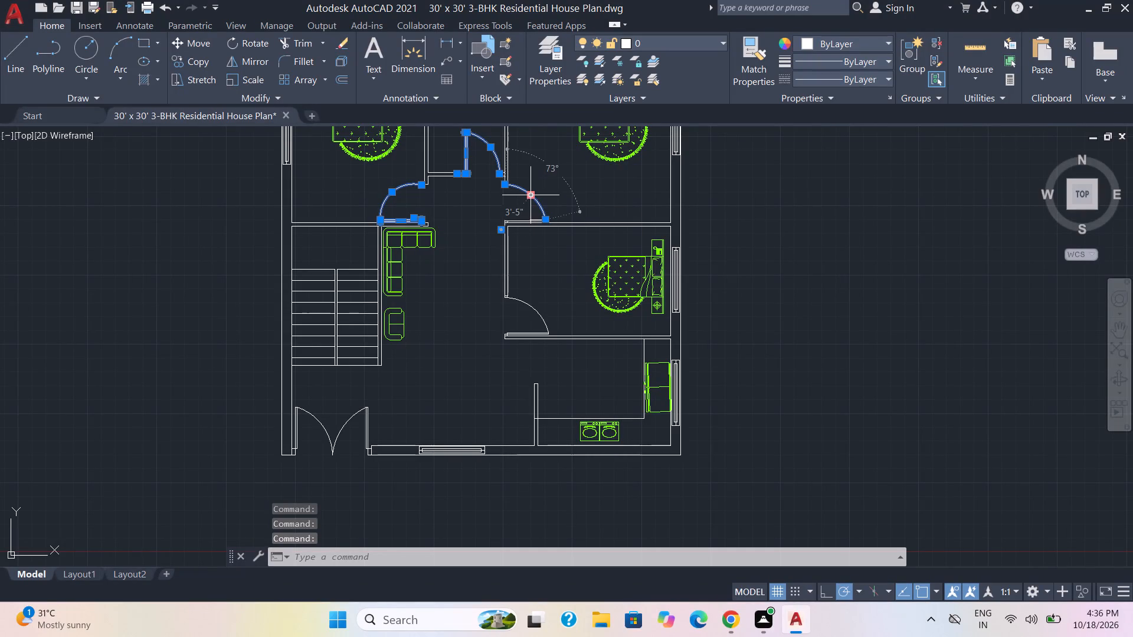
{"action": "left_click", "coordinate": [518, 221]}
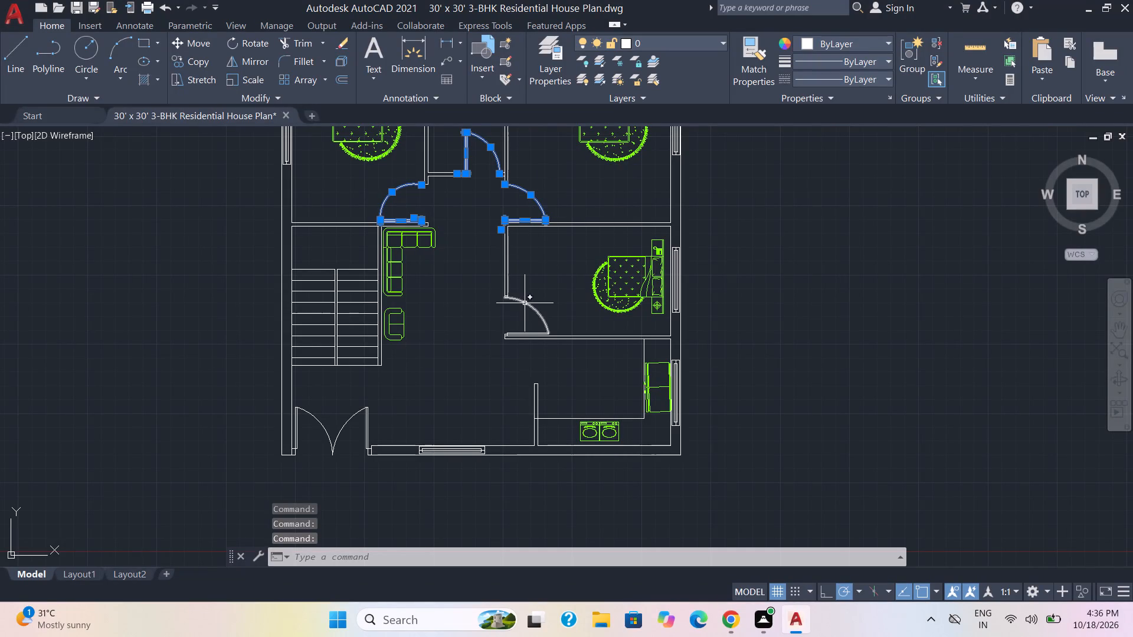
{"action": "left_click", "coordinate": [525, 303]}
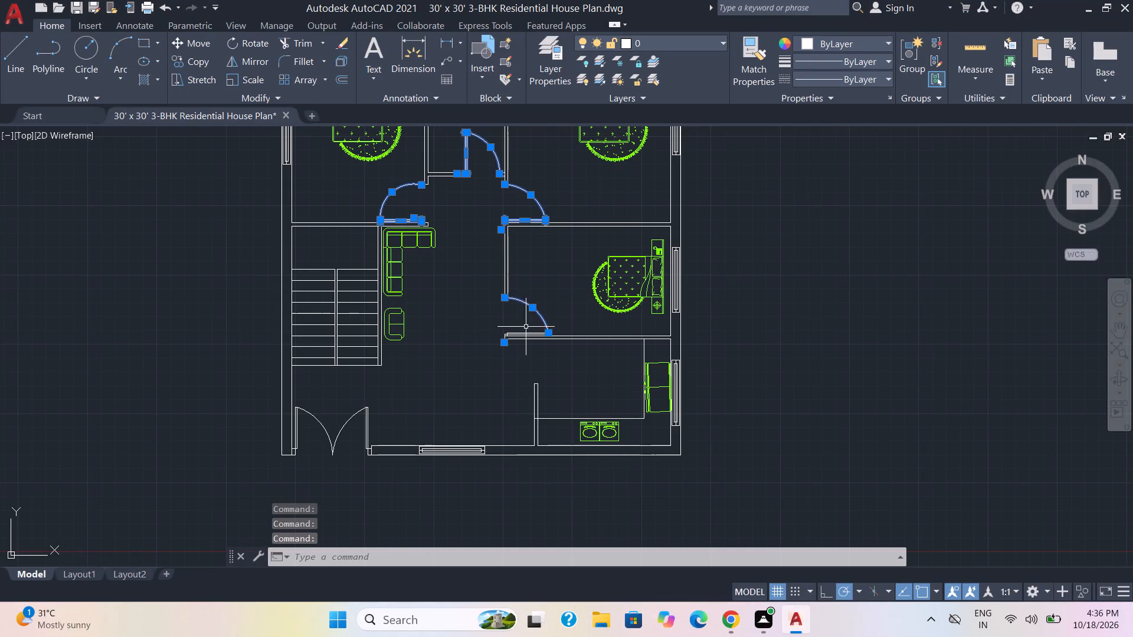
{"action": "left_click", "coordinate": [524, 334]}
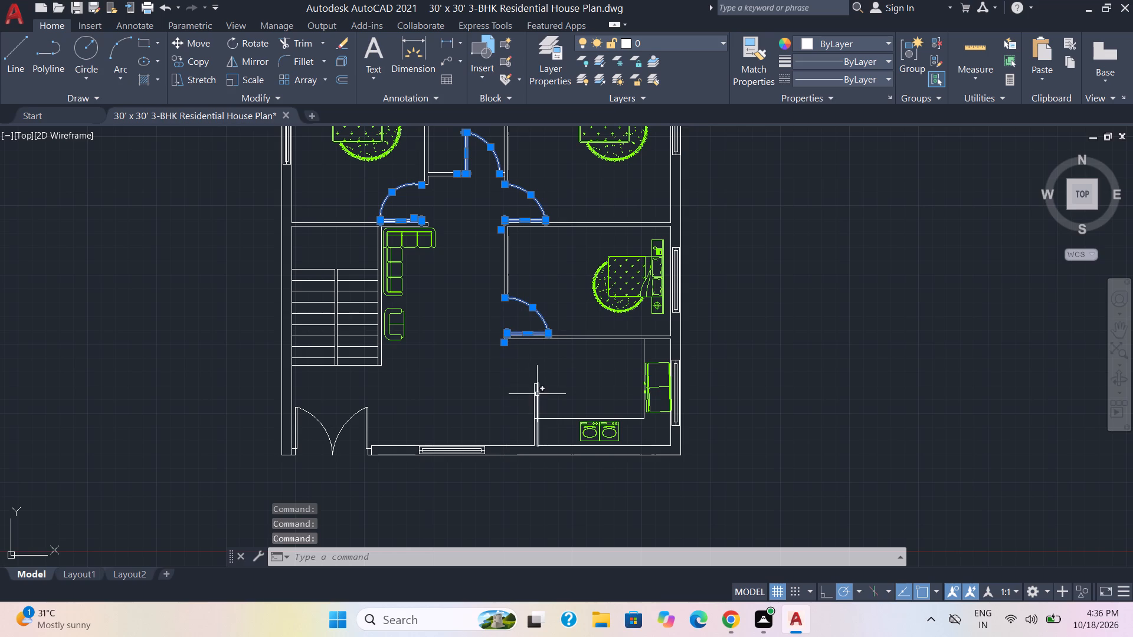
{"action": "left_click", "coordinate": [367, 427]}
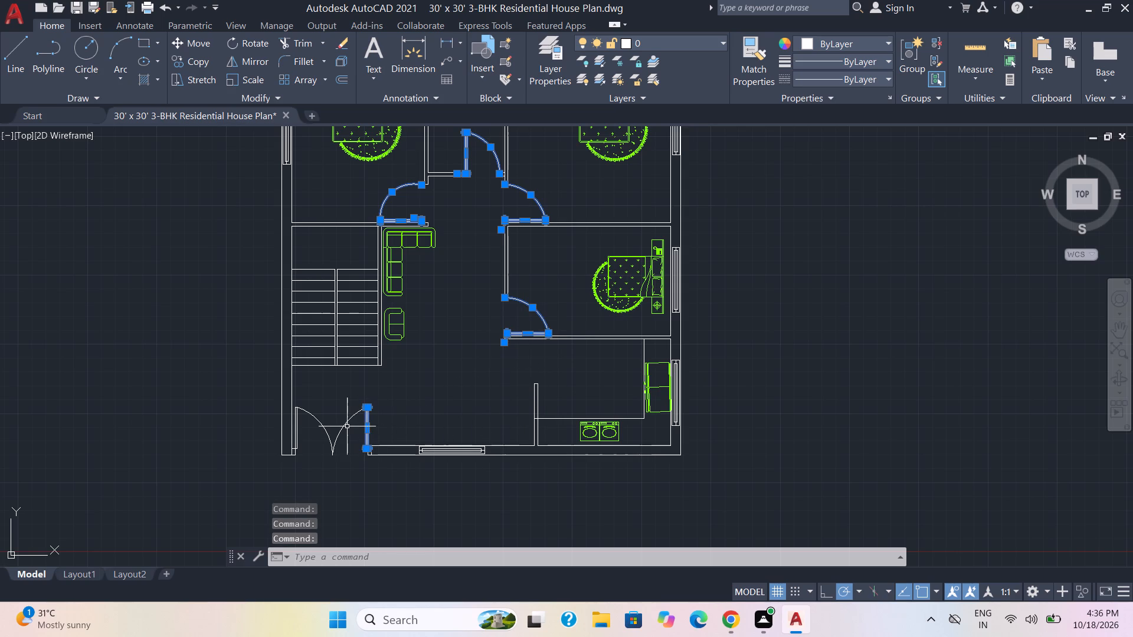
{"action": "left_click", "coordinate": [343, 426]}
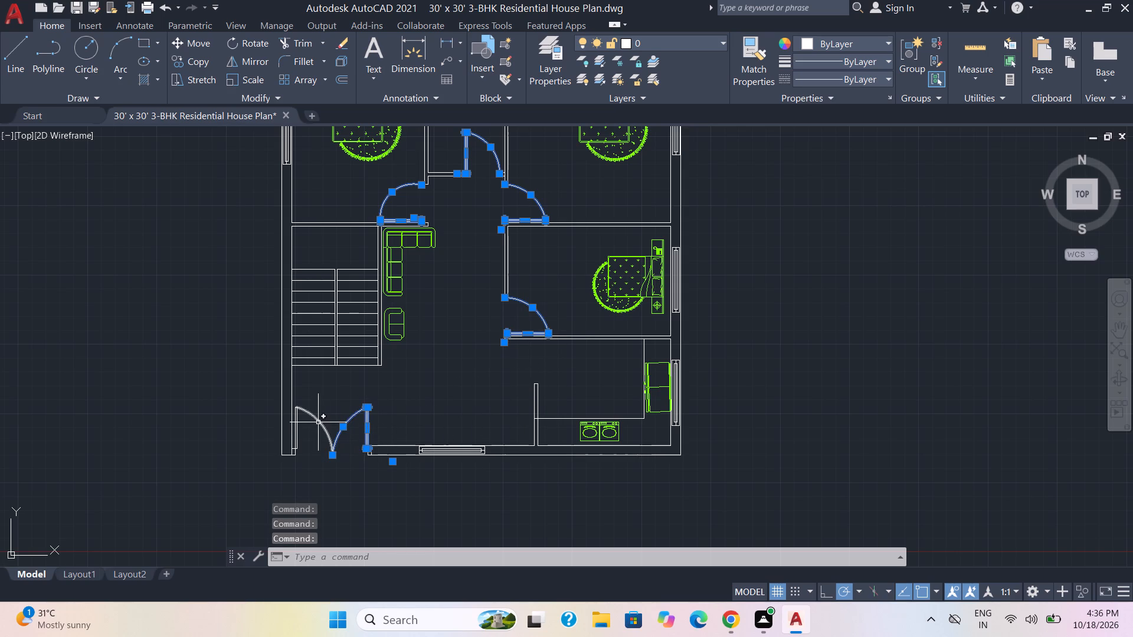
{"action": "left_click", "coordinate": [318, 422]}
{"action": "left_click", "coordinate": [297, 431]}
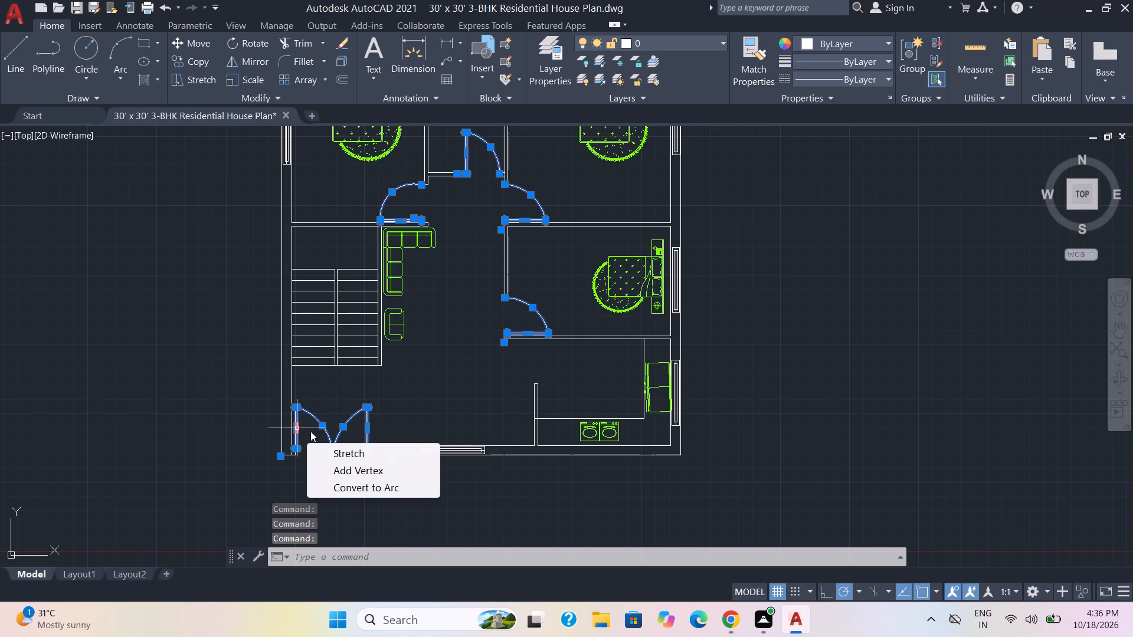
{"action": "scroll", "coordinate": [469, 416], "scroll_direction": "down", "scroll_amount": 1}
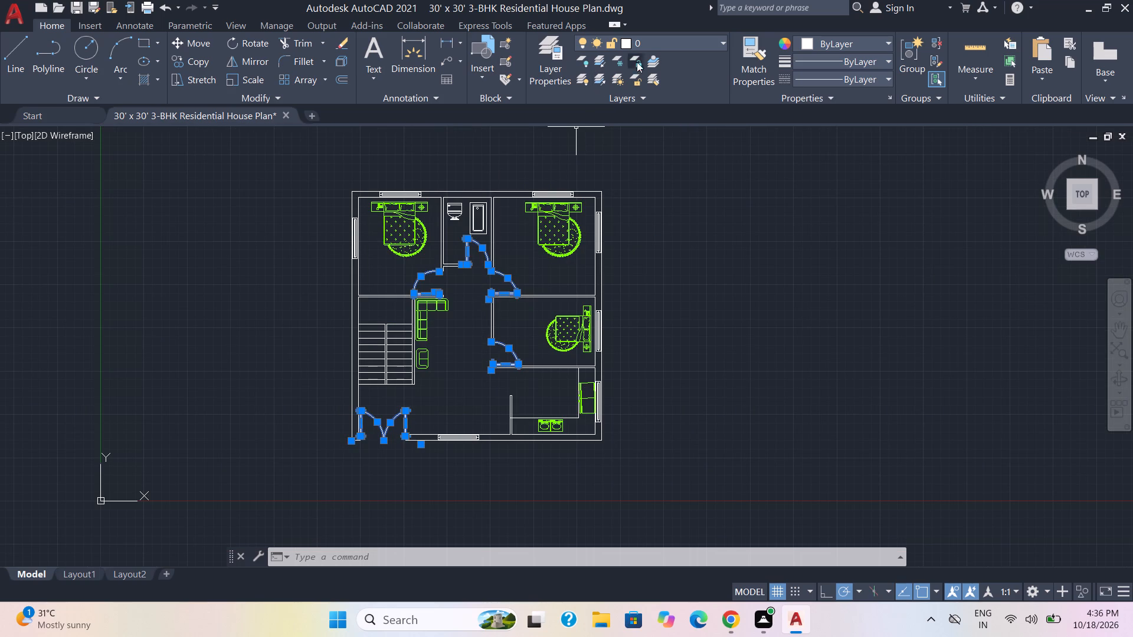
{"action": "left_click", "coordinate": [713, 40]}
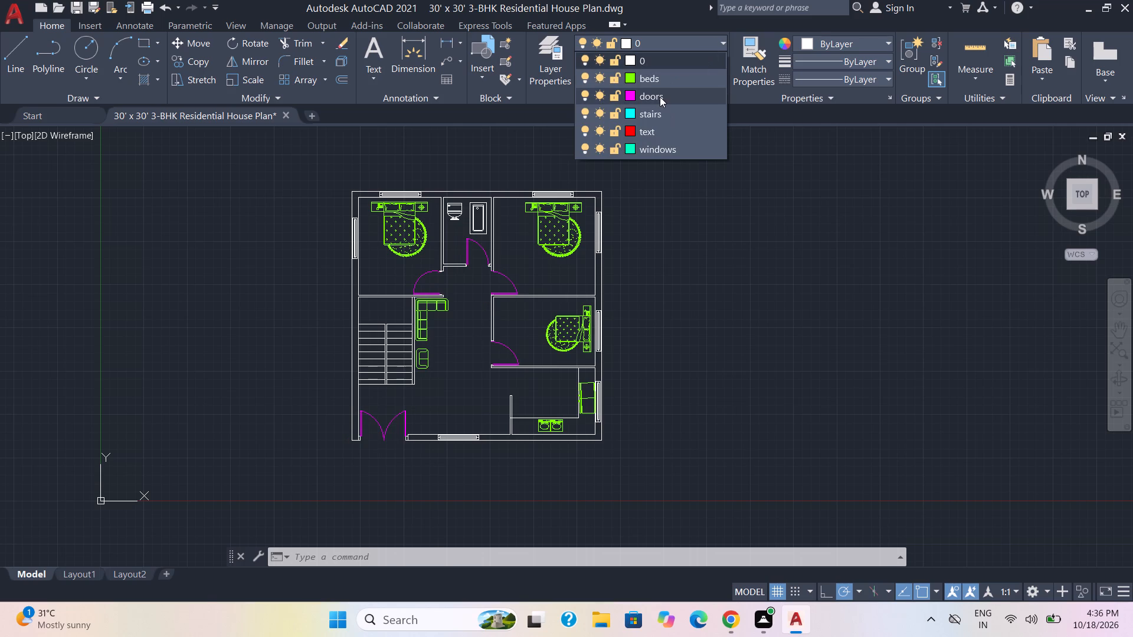
{"action": "left_click", "coordinate": [659, 97]}
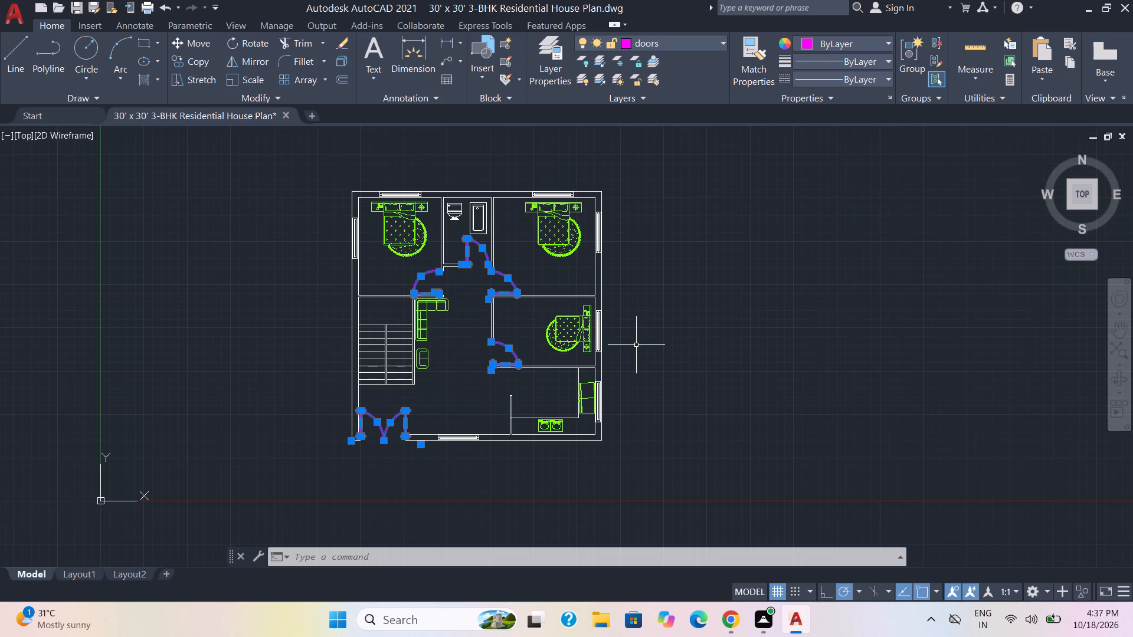
{"action": "key", "text": "Escape"}
Move the bathroom's toilet and bathtub onto the beds layer.
{"action": "scroll", "coordinate": [637, 340], "scroll_direction": "up", "scroll_amount": 1}
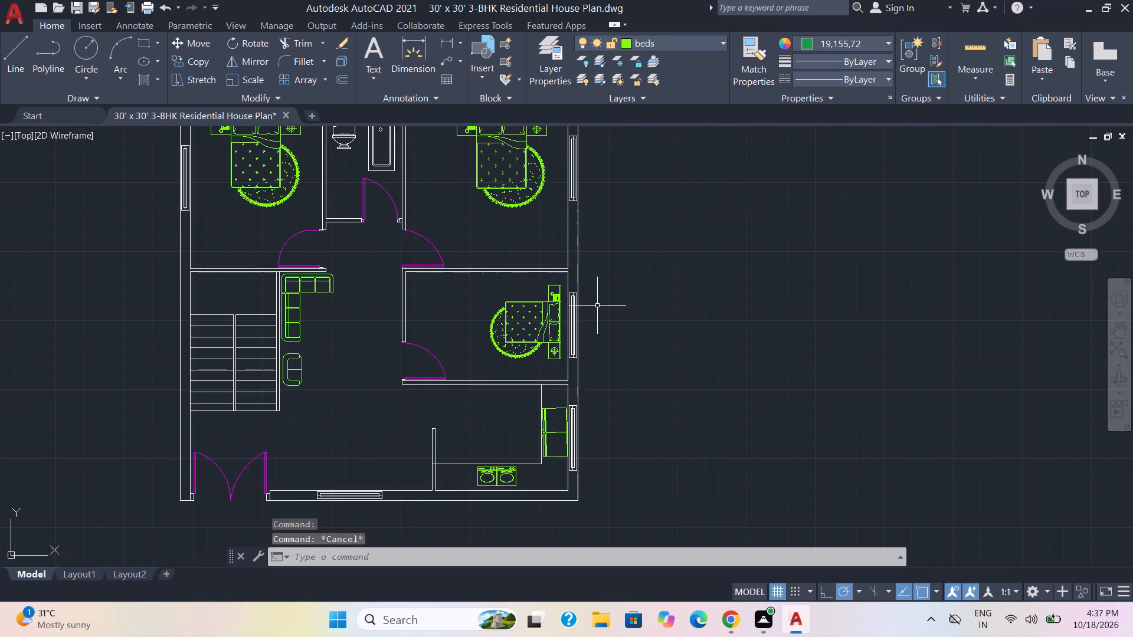
{"action": "middle_click_drag", "start_coordinate": [651, 264], "coordinate": [664, 336]}
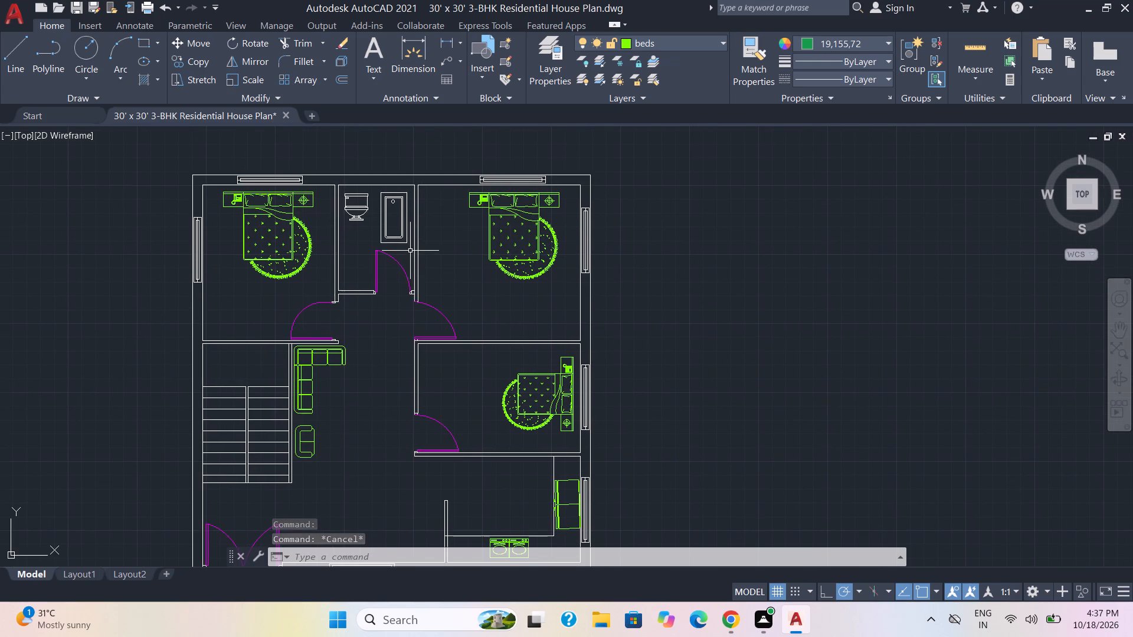
{"action": "left_click", "coordinate": [405, 247]}
{"action": "left_click", "coordinate": [353, 199]}
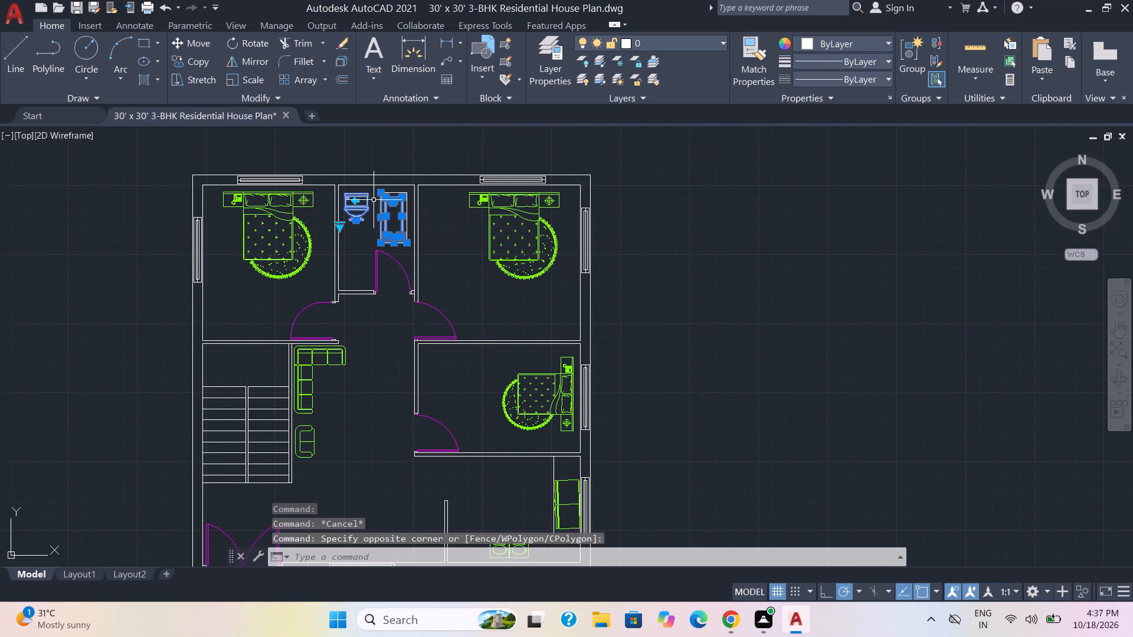
{"action": "left_click", "coordinate": [713, 44]}
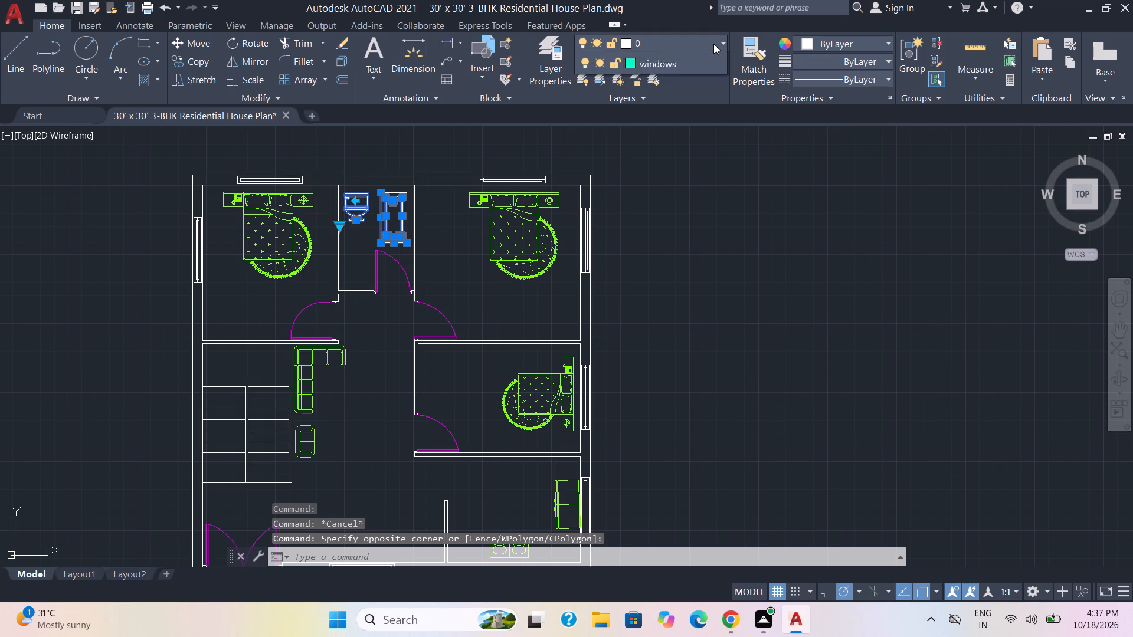
{"action": "left_click", "coordinate": [657, 76]}
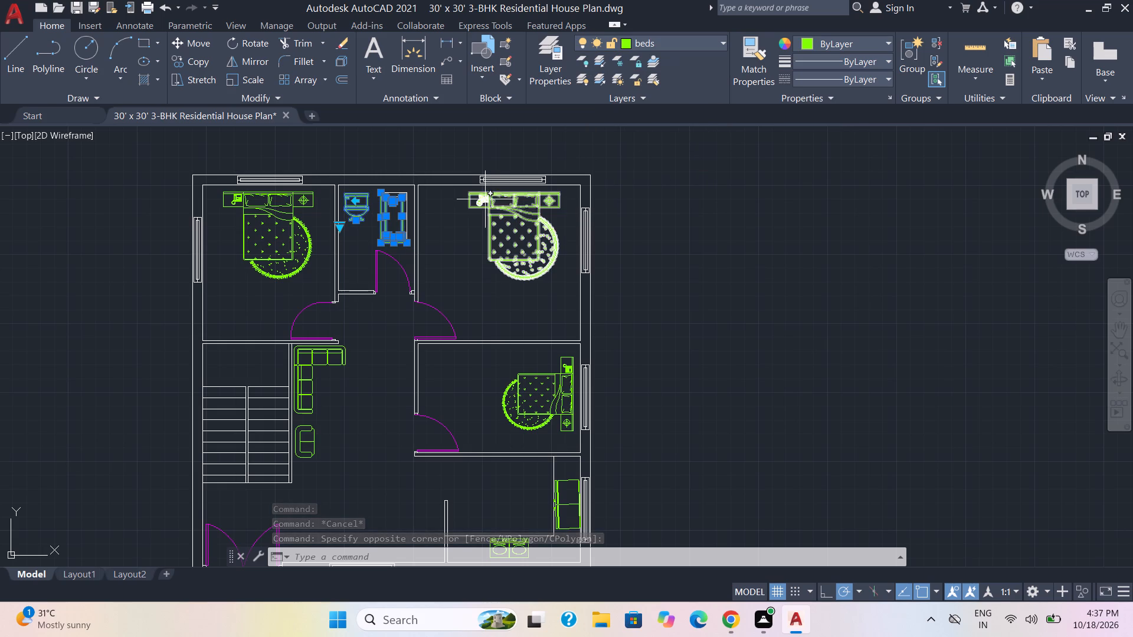
{"action": "key", "text": "Escape"}
{"action": "scroll", "coordinate": [438, 203], "scroll_direction": "up", "scroll_amount": 1}
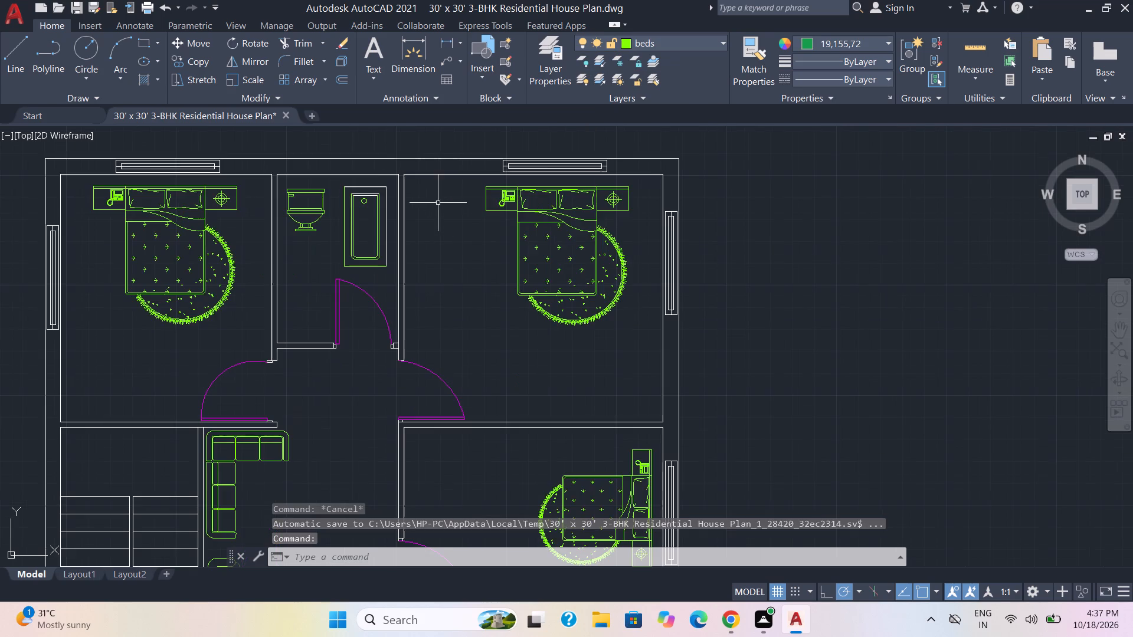
Reassign the bathtub's outer and inner outline segments and drain to the beds layer.
{"action": "scroll", "coordinate": [369, 238], "scroll_direction": "up", "scroll_amount": 1}
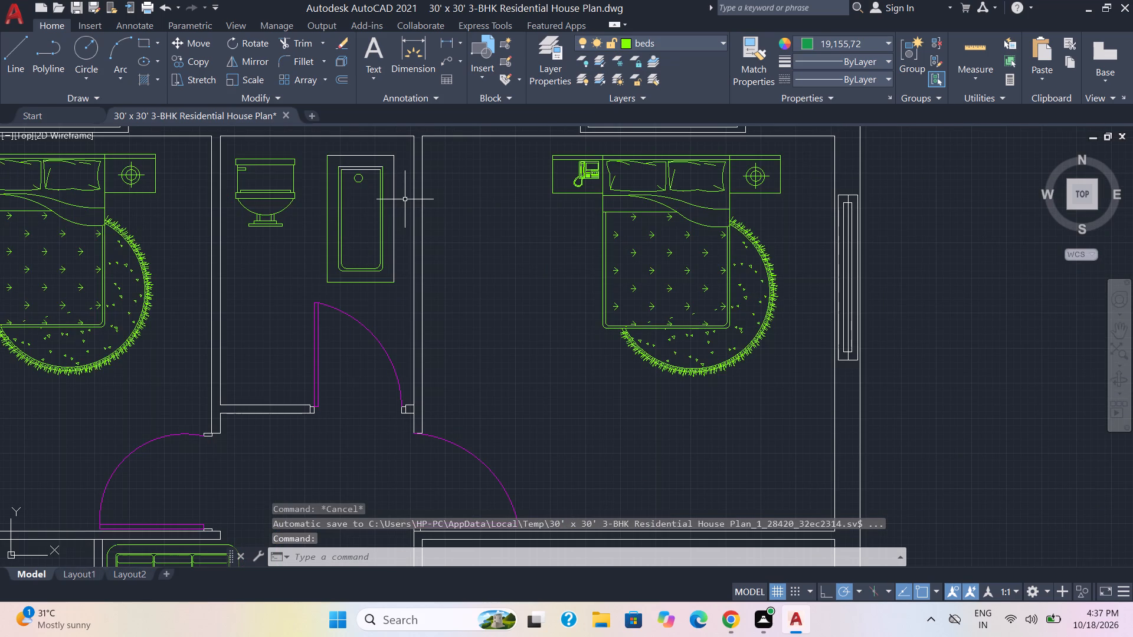
{"action": "left_click", "coordinate": [402, 199]}
{"action": "left_click", "coordinate": [358, 151]}
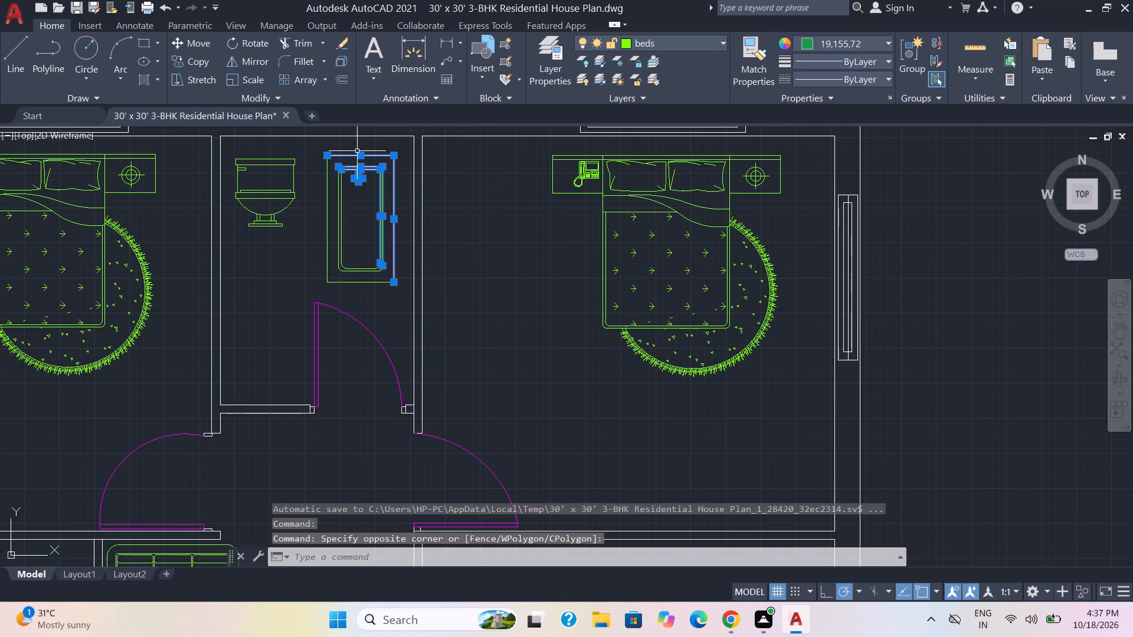
{"action": "left_click", "coordinate": [871, 42]}
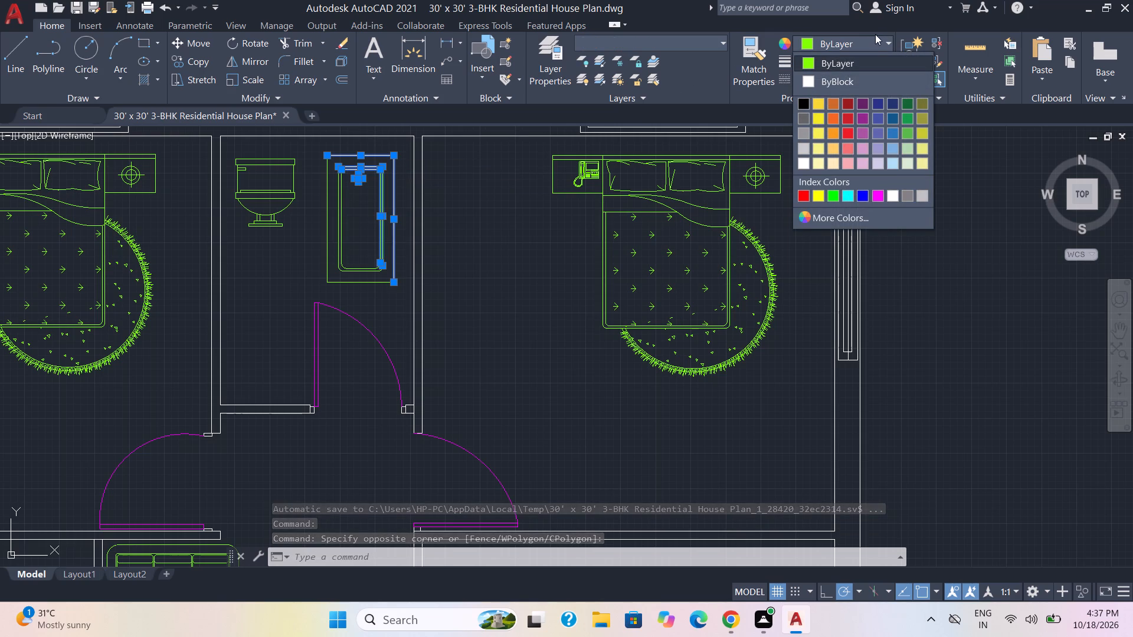
{"action": "left_click", "coordinate": [876, 38]}
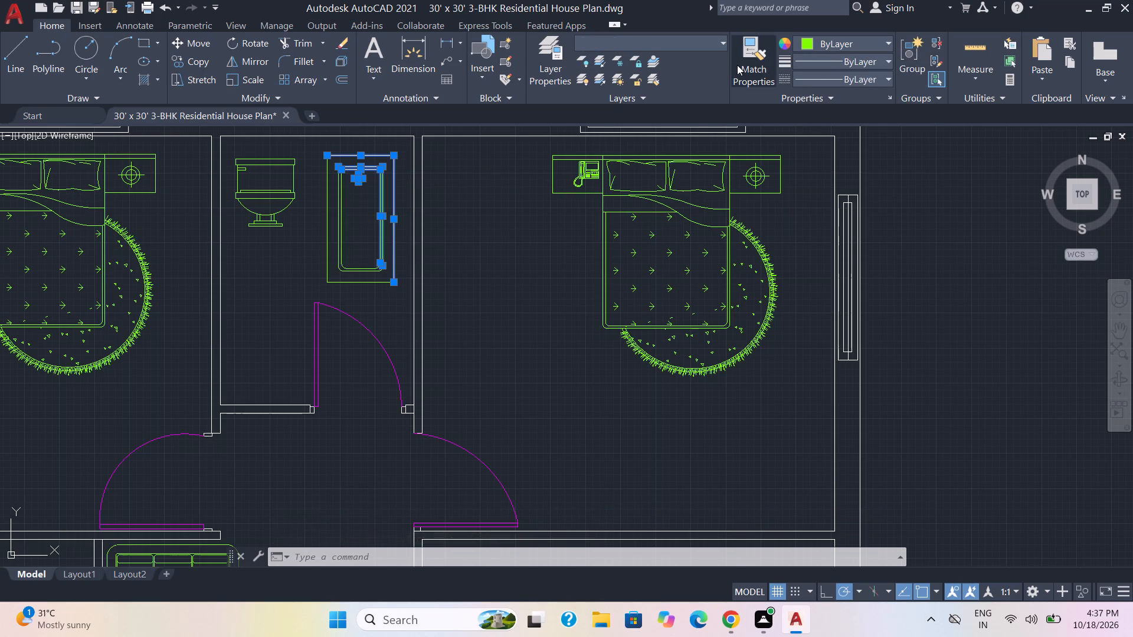
{"action": "left_click", "coordinate": [711, 45]}
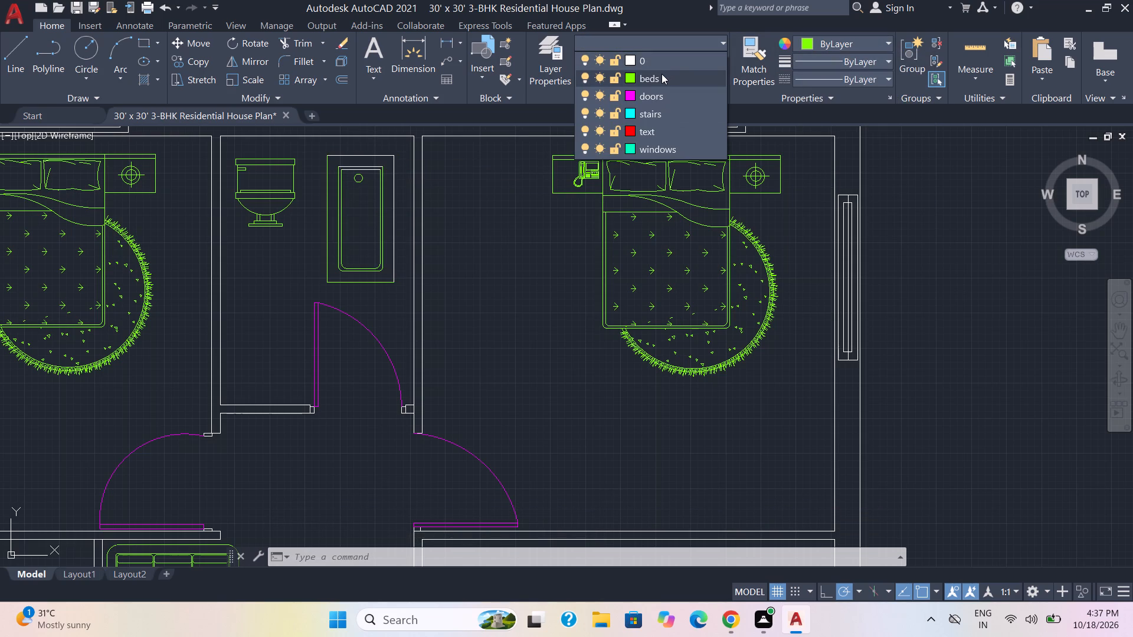
{"action": "left_click", "coordinate": [662, 74]}
{"action": "scroll", "coordinate": [692, 127], "scroll_direction": "down", "scroll_amount": 2}
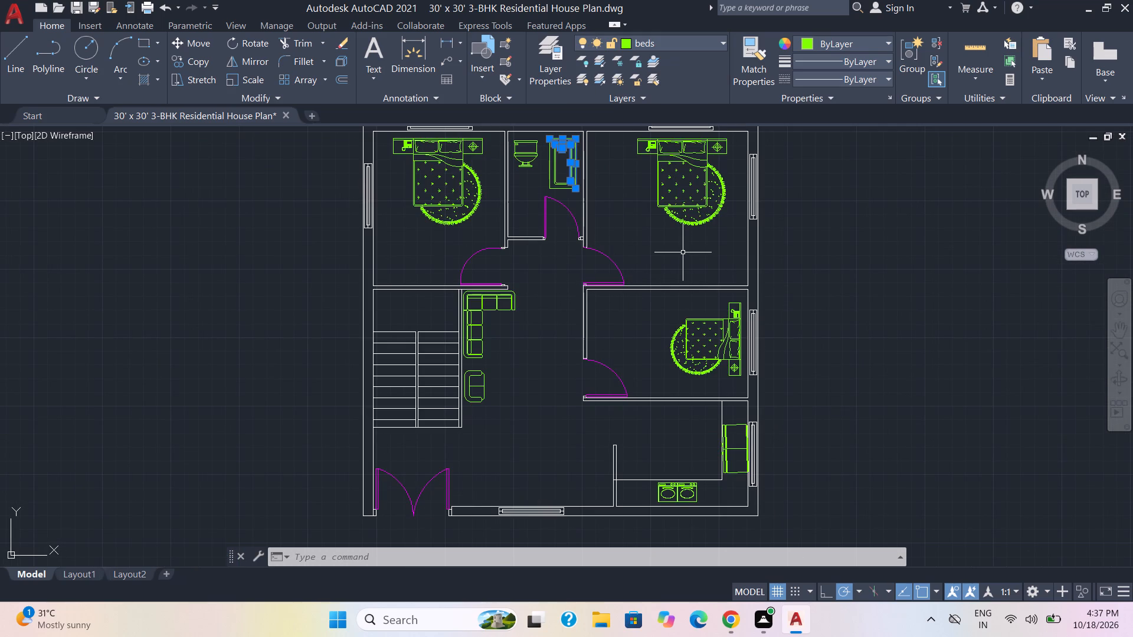
{"action": "key", "text": "Escape"}
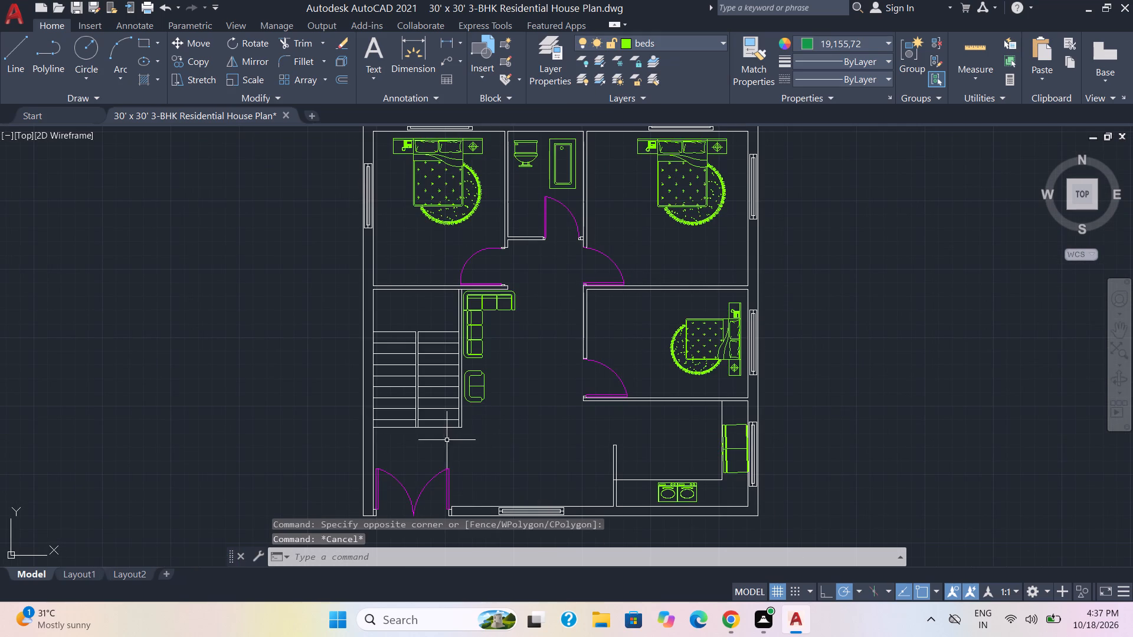
Move all the staircase's tread lines and its central divider onto the stairs layer.
{"action": "left_click", "coordinate": [446, 440]}
{"action": "left_click", "coordinate": [395, 317]}
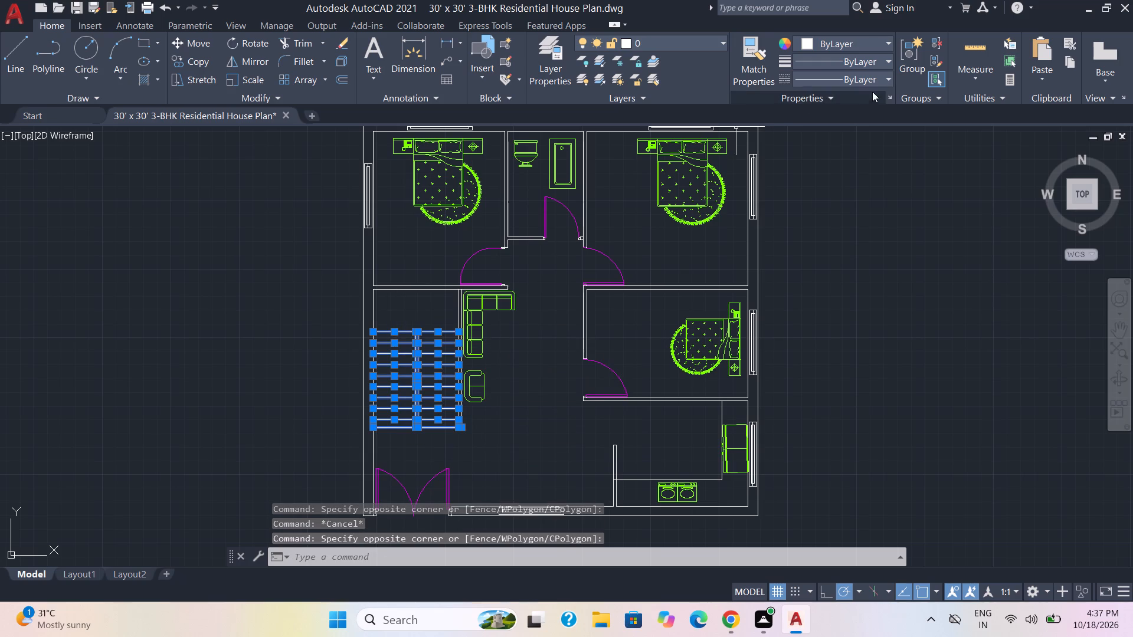
{"action": "left_click", "coordinate": [709, 44]}
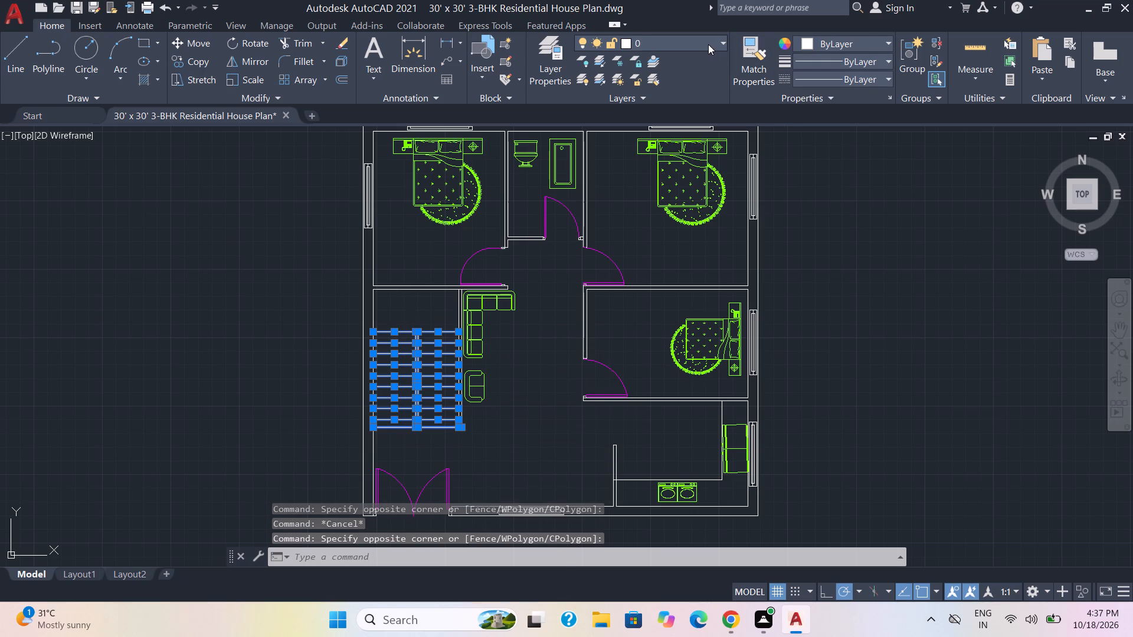
{"action": "left_click", "coordinate": [656, 110]}
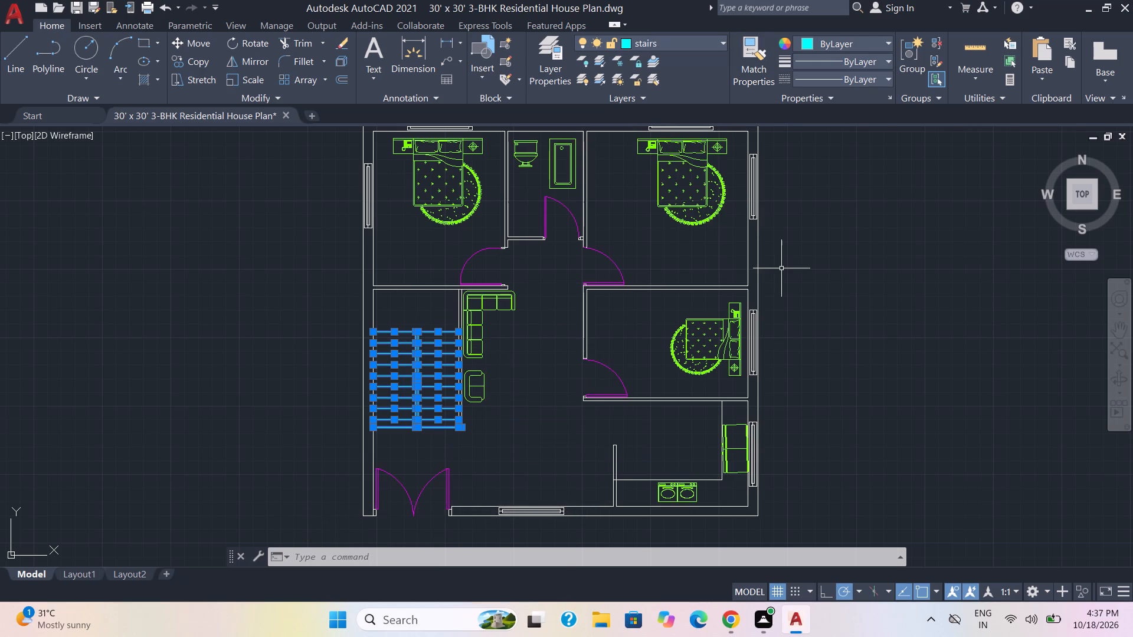
{"action": "scroll", "coordinate": [806, 328], "scroll_direction": "down", "scroll_amount": 1}
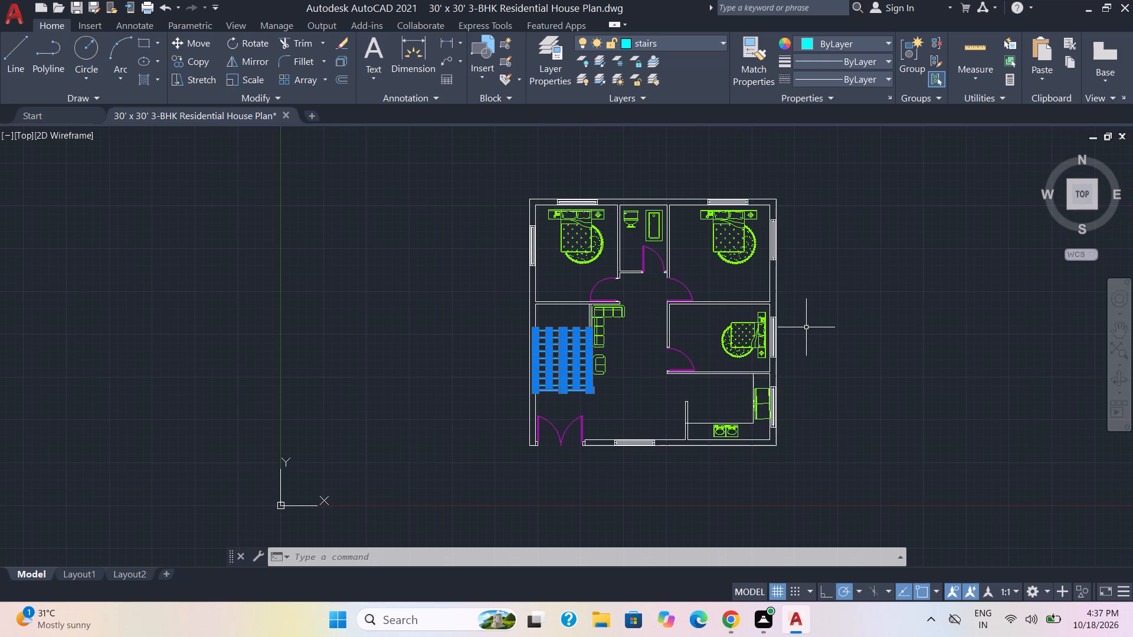
{"action": "scroll", "coordinate": [806, 327], "scroll_direction": "up", "scroll_amount": 1}
{"action": "key", "text": "Escape"}
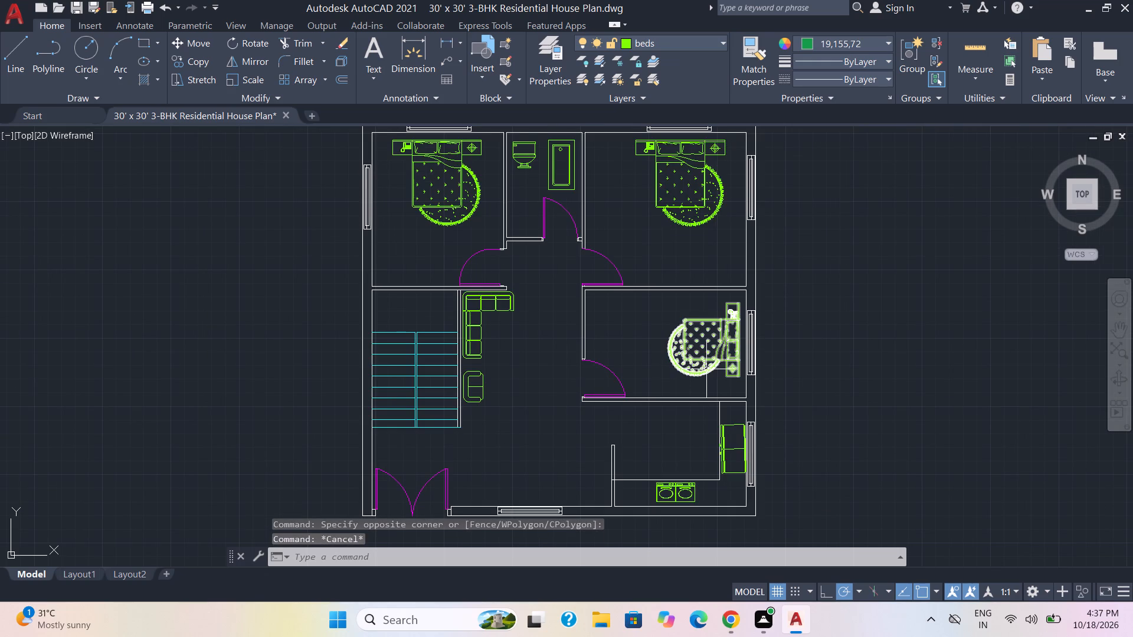
Move the frame outlines of all seven windows around the outer walls from layer 0 onto the windows layer.
{"action": "scroll", "coordinate": [576, 476], "scroll_direction": "up", "scroll_amount": 2}
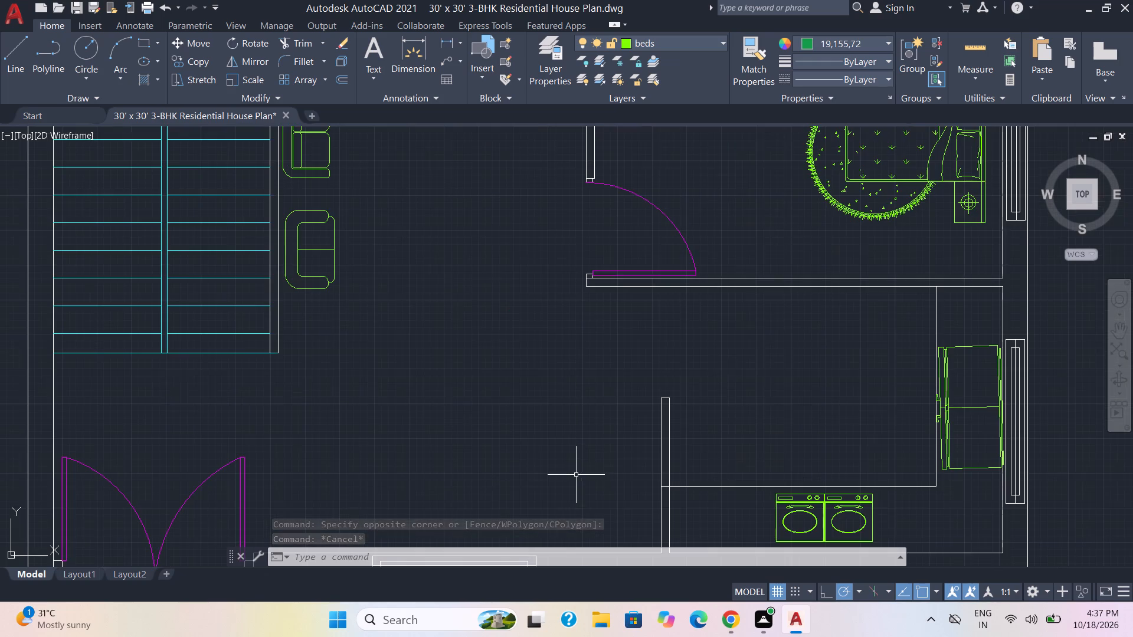
{"action": "middle_click_drag", "start_coordinate": [577, 472], "coordinate": [633, 142]}
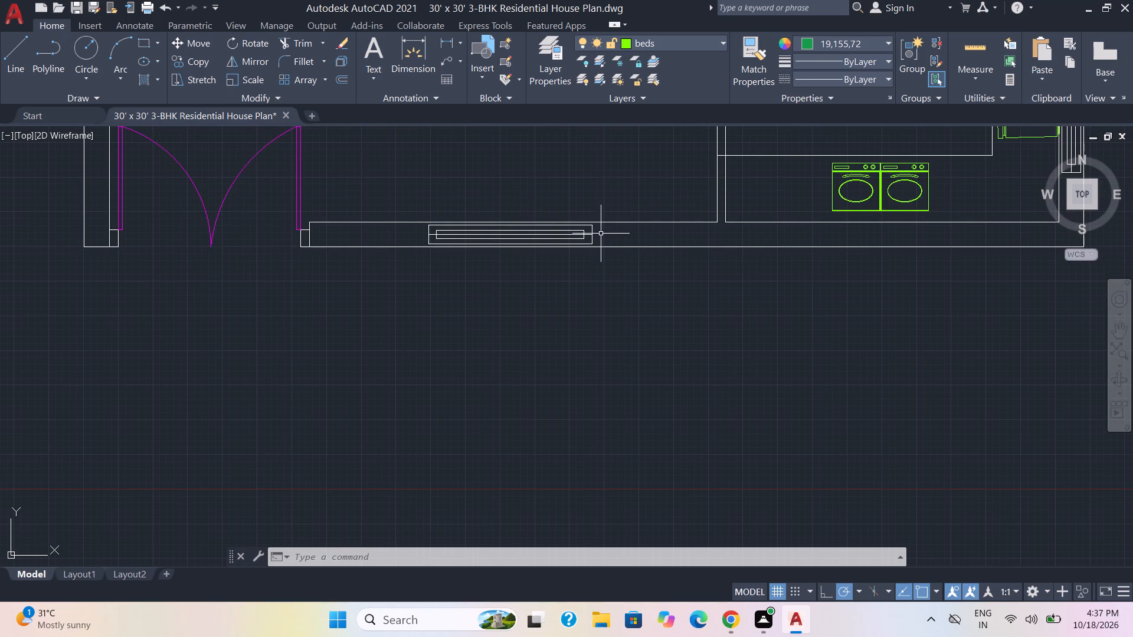
{"action": "left_click", "coordinate": [592, 227]}
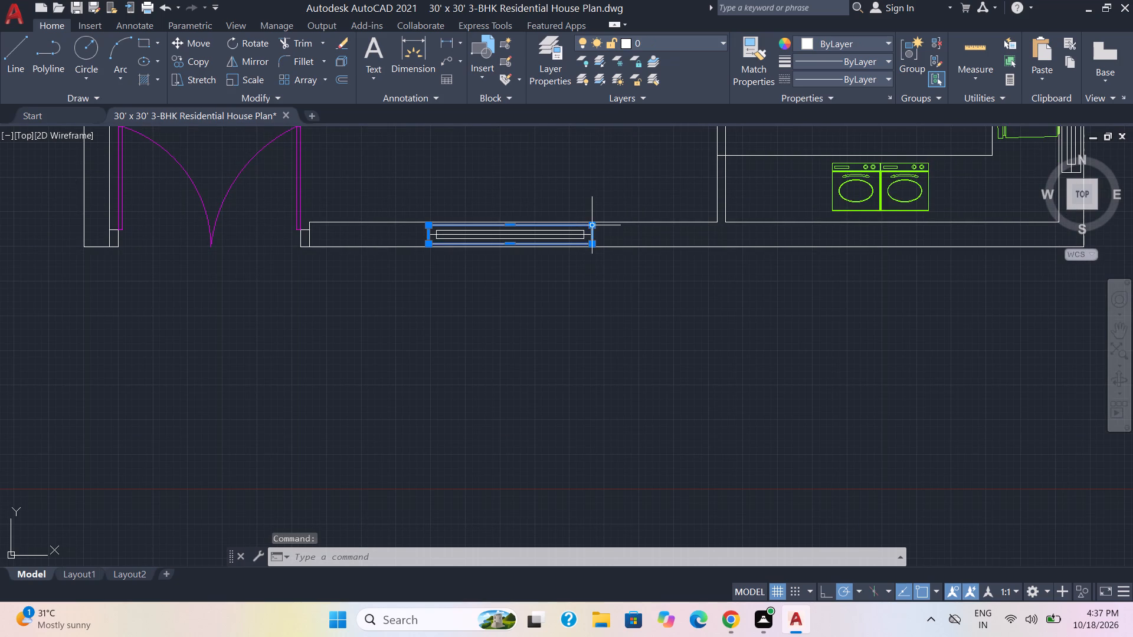
{"action": "left_click", "coordinate": [583, 231]}
{"action": "scroll", "coordinate": [648, 249], "scroll_direction": "down", "scroll_amount": 2}
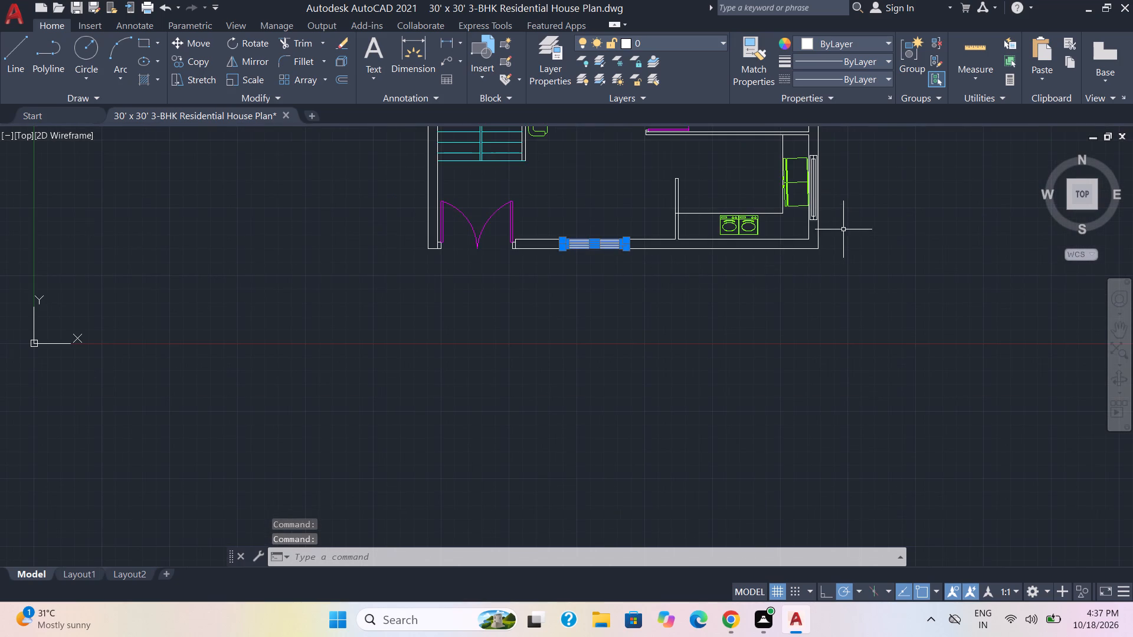
{"action": "scroll", "coordinate": [847, 224], "scroll_direction": "up", "scroll_amount": 1}
{"action": "middle_click_drag", "start_coordinate": [844, 220], "coordinate": [819, 294]}
{"action": "scroll", "coordinate": [818, 294], "scroll_direction": "up", "scroll_amount": 2}
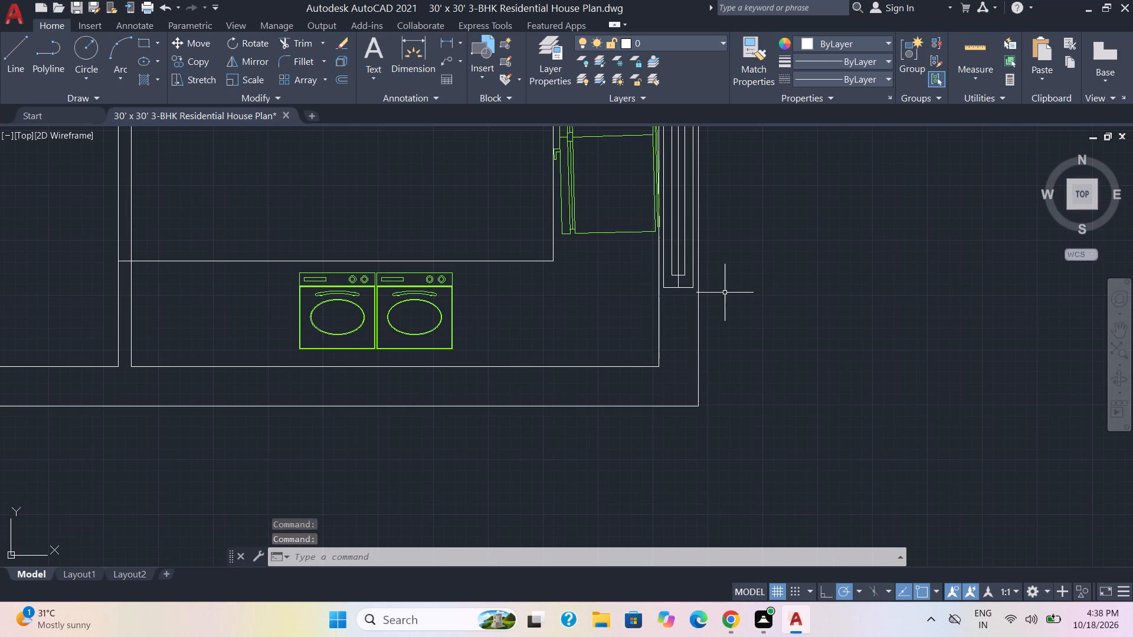
{"action": "left_click", "coordinate": [690, 287]}
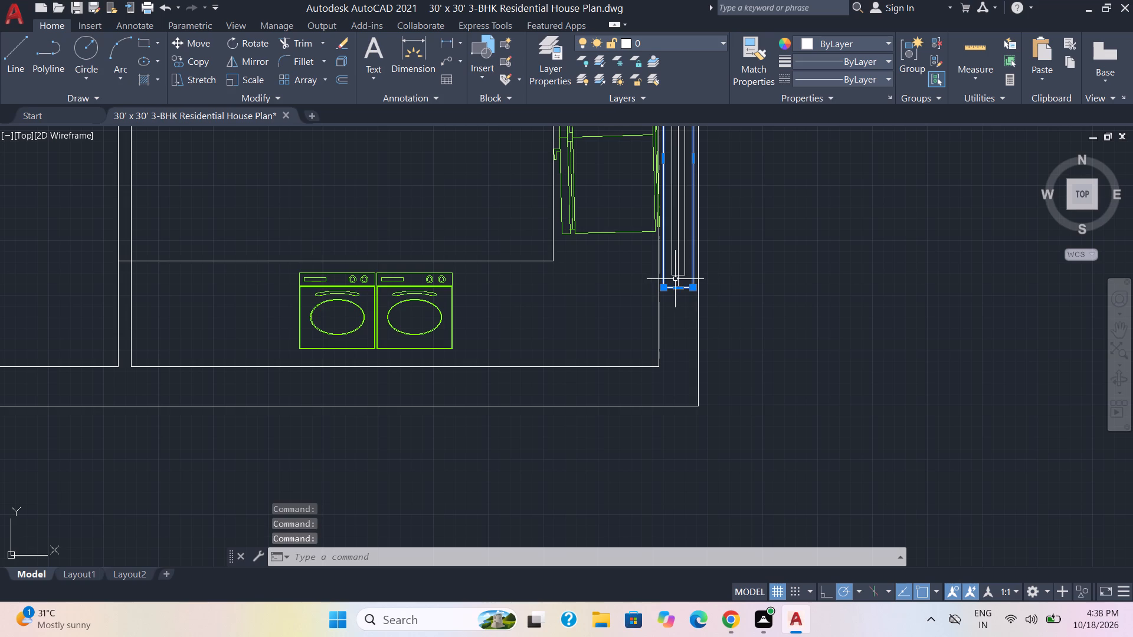
{"action": "left_click", "coordinate": [673, 275]}
{"action": "scroll", "coordinate": [673, 191], "scroll_direction": "down", "scroll_amount": 2}
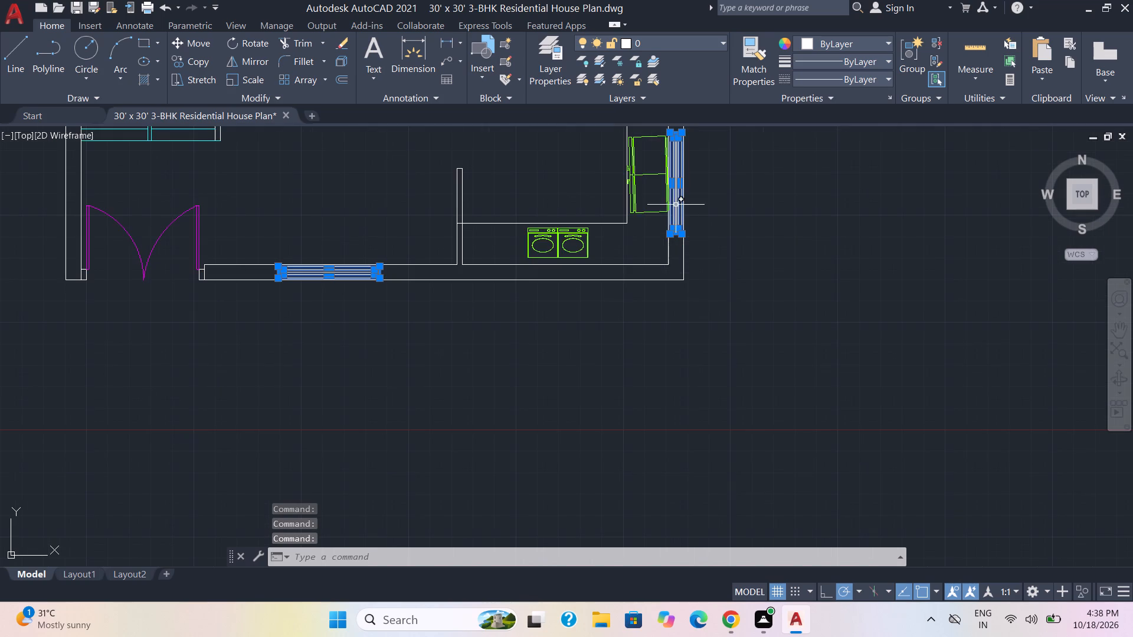
{"action": "middle_click_drag", "start_coordinate": [516, 228], "coordinate": [522, 465]}
{"action": "scroll", "coordinate": [700, 301], "scroll_direction": "up", "scroll_amount": 4}
{"action": "left_click", "coordinate": [631, 313]}
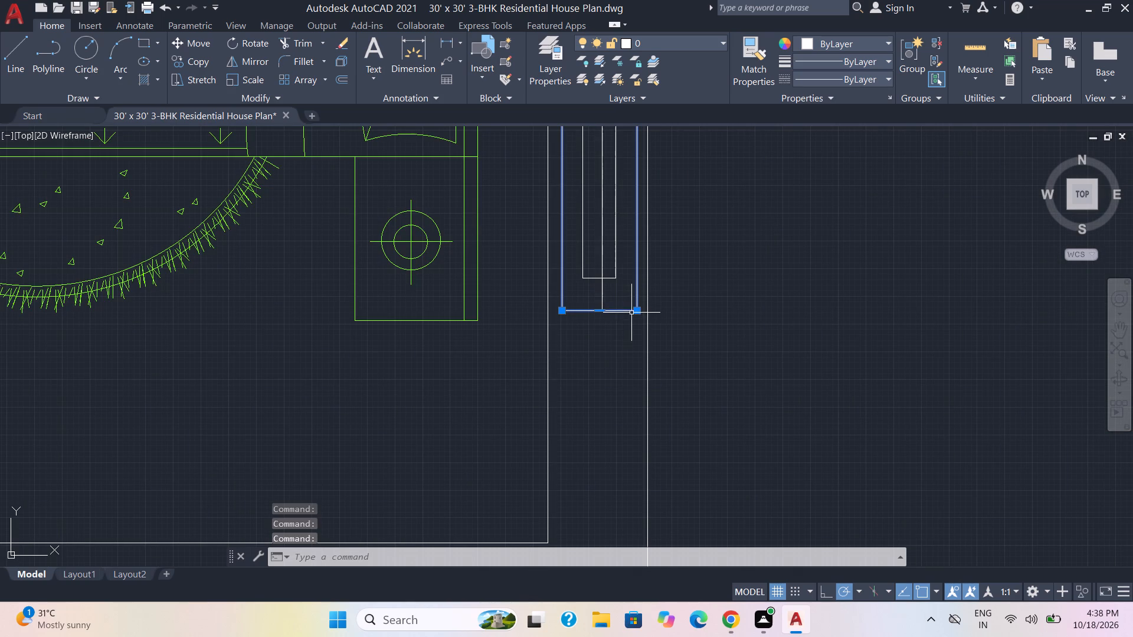
{"action": "left_click", "coordinate": [615, 277]}
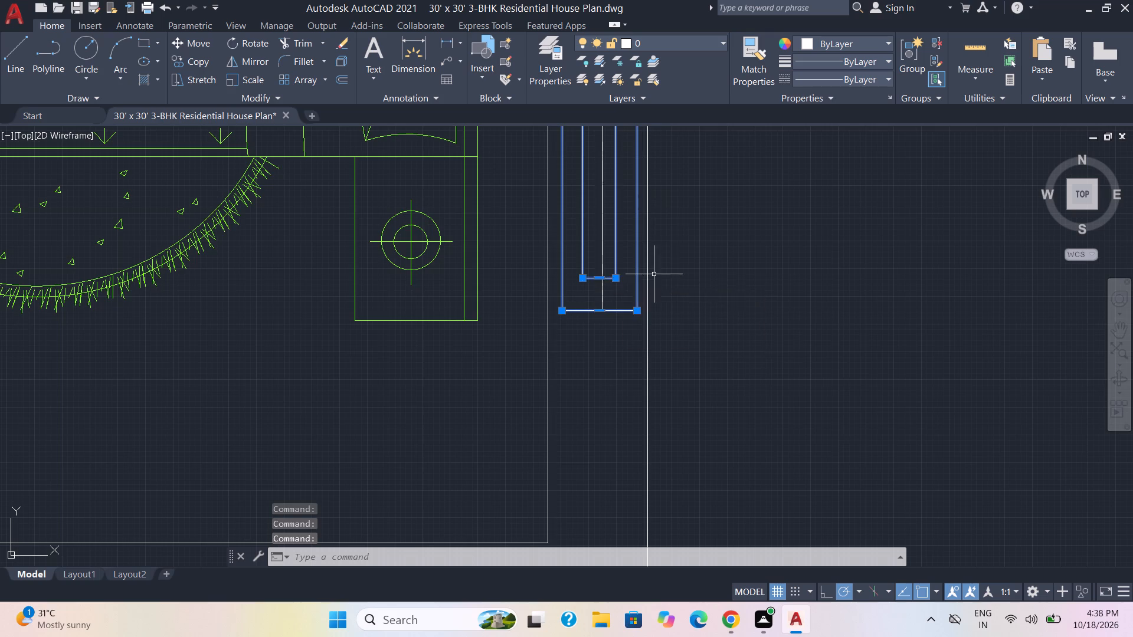
{"action": "scroll", "coordinate": [699, 280], "scroll_direction": "down", "scroll_amount": 2}
{"action": "middle_click_drag", "start_coordinate": [700, 281], "coordinate": [723, 451]}
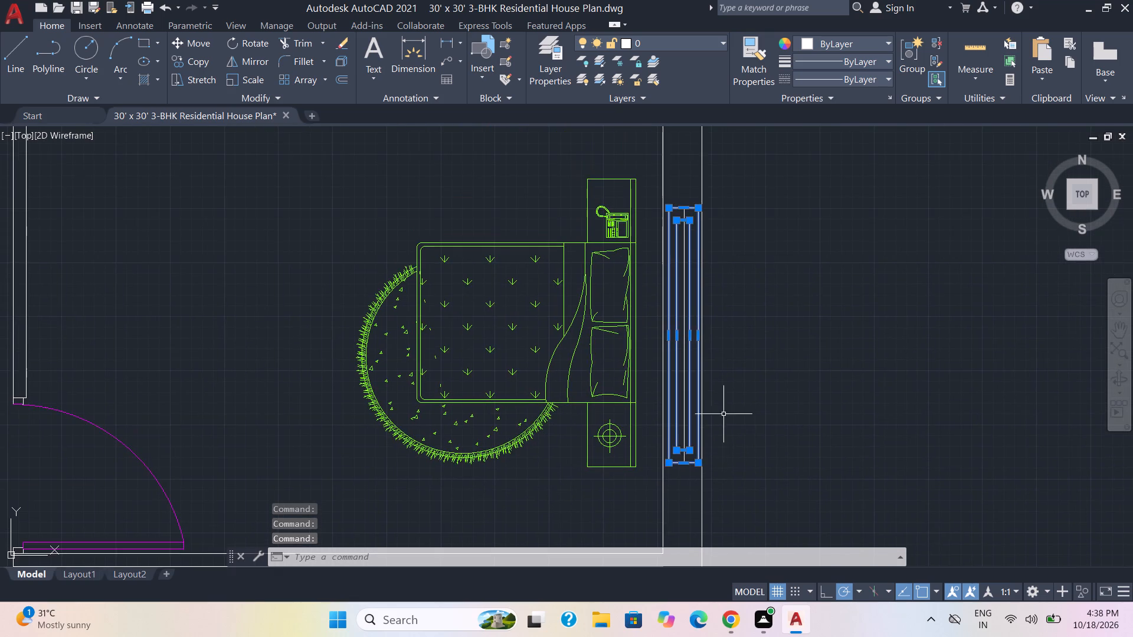
{"action": "scroll", "coordinate": [725, 396], "scroll_direction": "down", "scroll_amount": 1}
{"action": "middle_click_drag", "start_coordinate": [733, 344], "coordinate": [735, 490]}
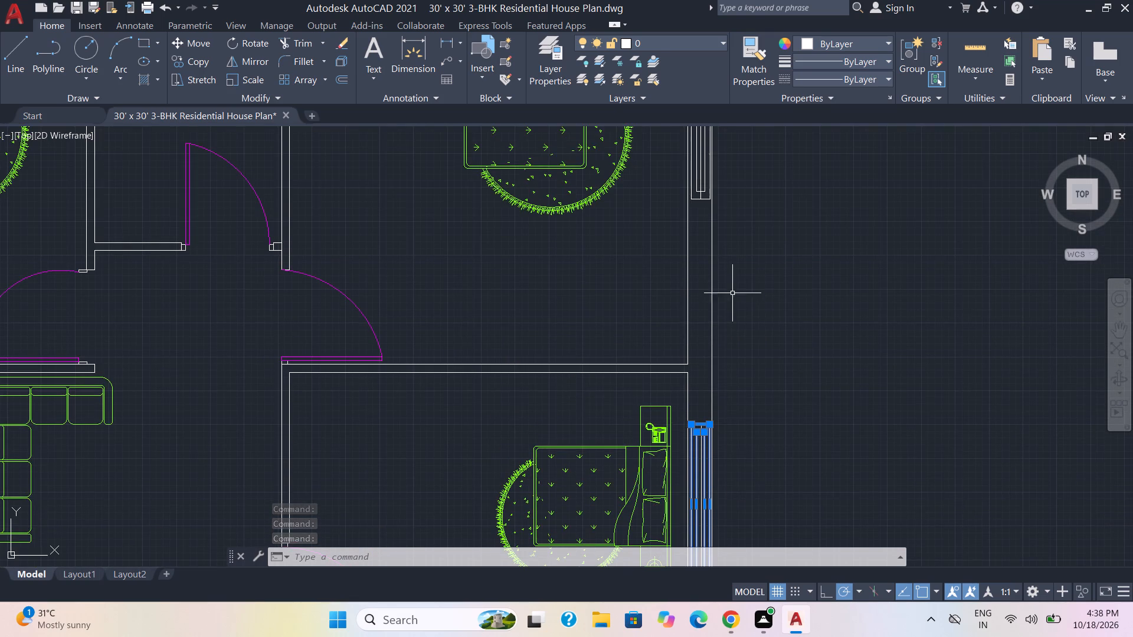
{"action": "scroll", "coordinate": [732, 274], "scroll_direction": "up", "scroll_amount": 2}
{"action": "middle_click_drag", "start_coordinate": [732, 265], "coordinate": [716, 546]}
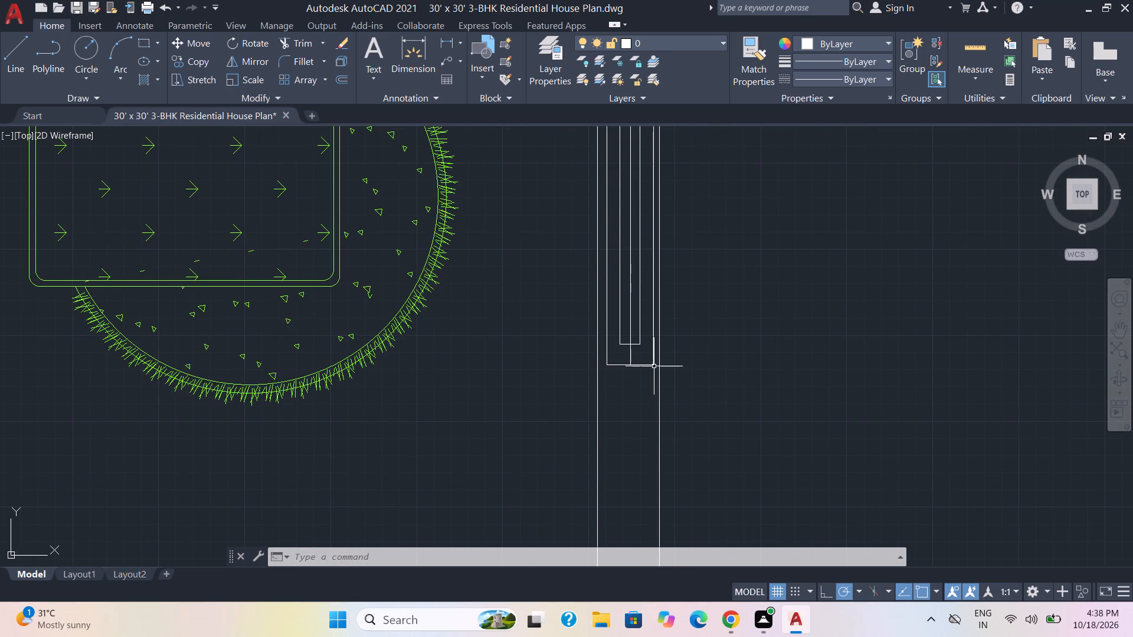
{"action": "left_click", "coordinate": [654, 365]}
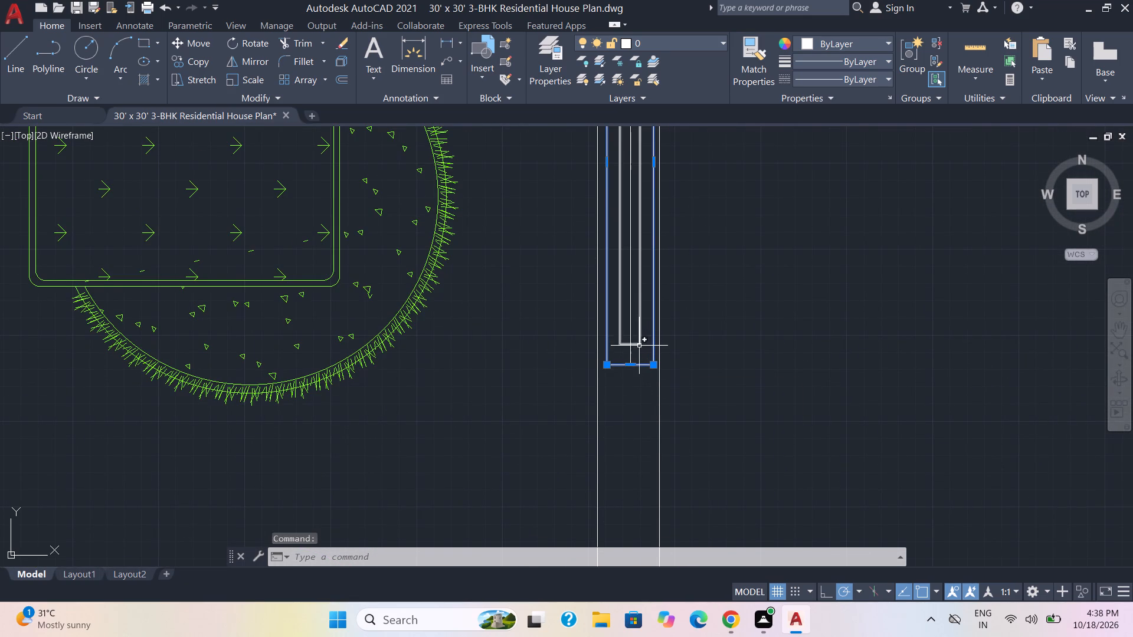
{"action": "left_click", "coordinate": [639, 346]}
{"action": "scroll", "coordinate": [769, 330], "scroll_direction": "down", "scroll_amount": 3}
{"action": "middle_click_drag", "start_coordinate": [716, 320], "coordinate": [728, 437]}
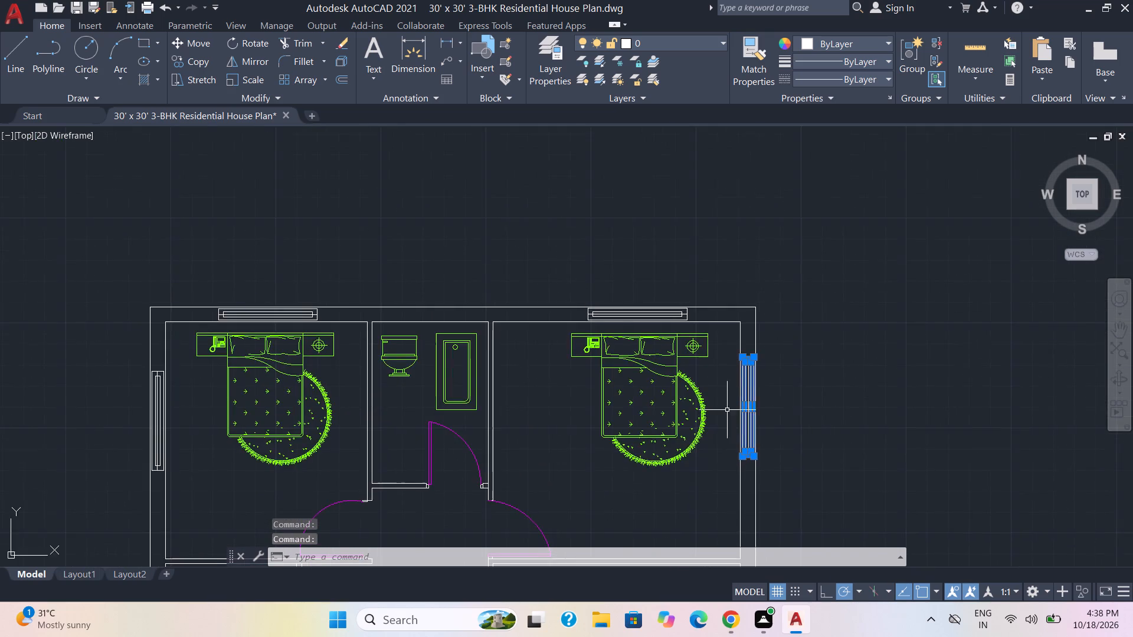
{"action": "scroll", "coordinate": [726, 382], "scroll_direction": "up", "scroll_amount": 2}
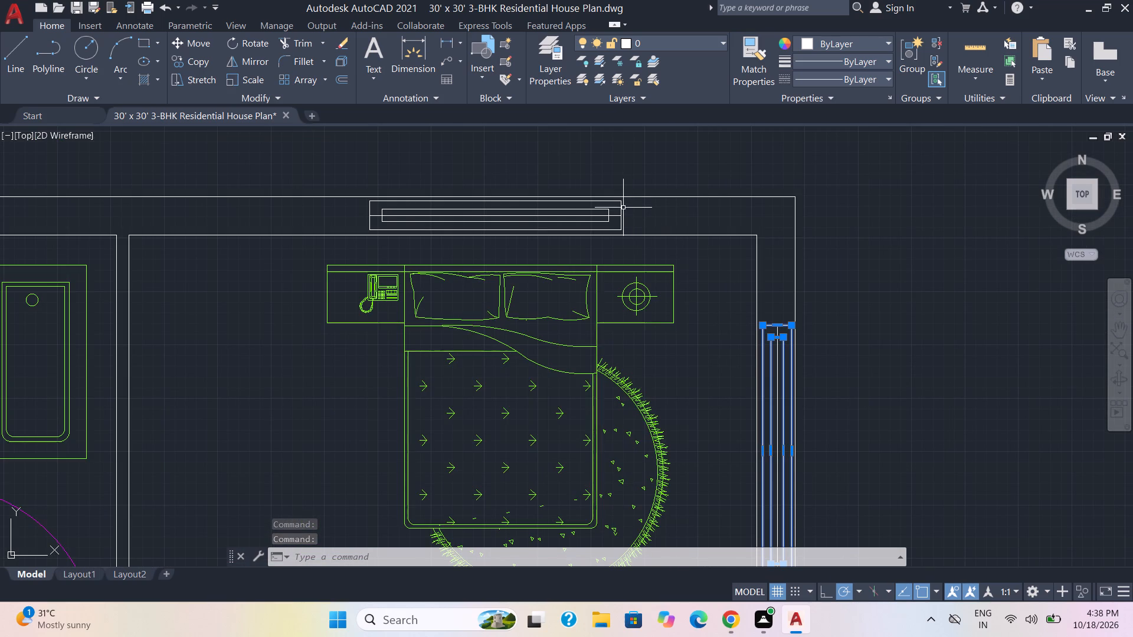
{"action": "left_click", "coordinate": [620, 203]}
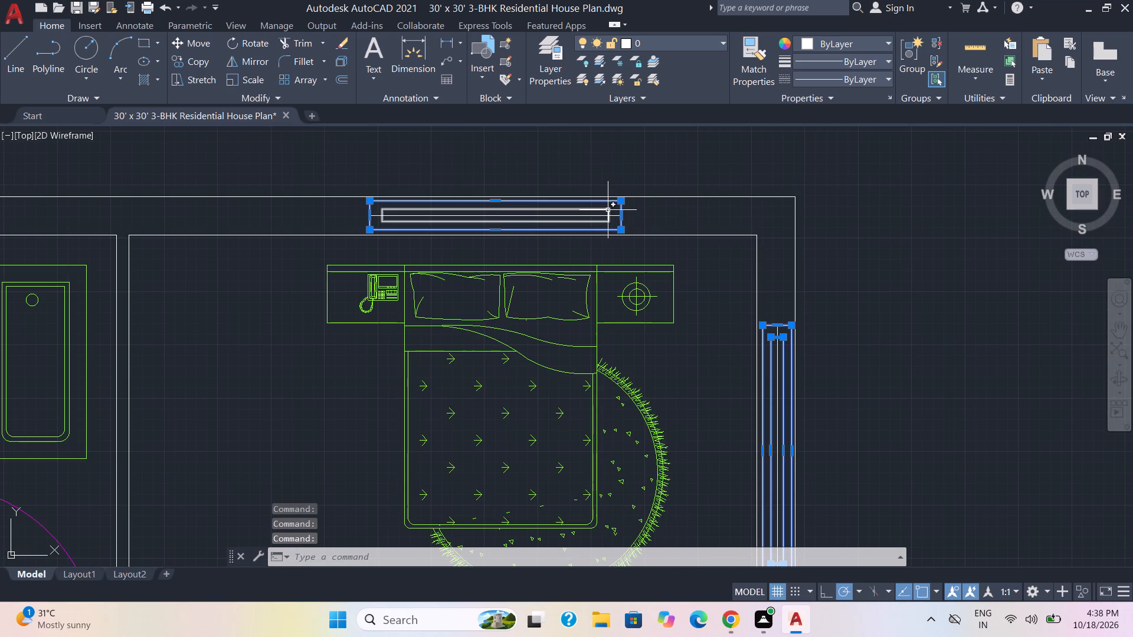
{"action": "left_click", "coordinate": [607, 209]}
{"action": "scroll", "coordinate": [335, 245], "scroll_direction": "down", "scroll_amount": 2}
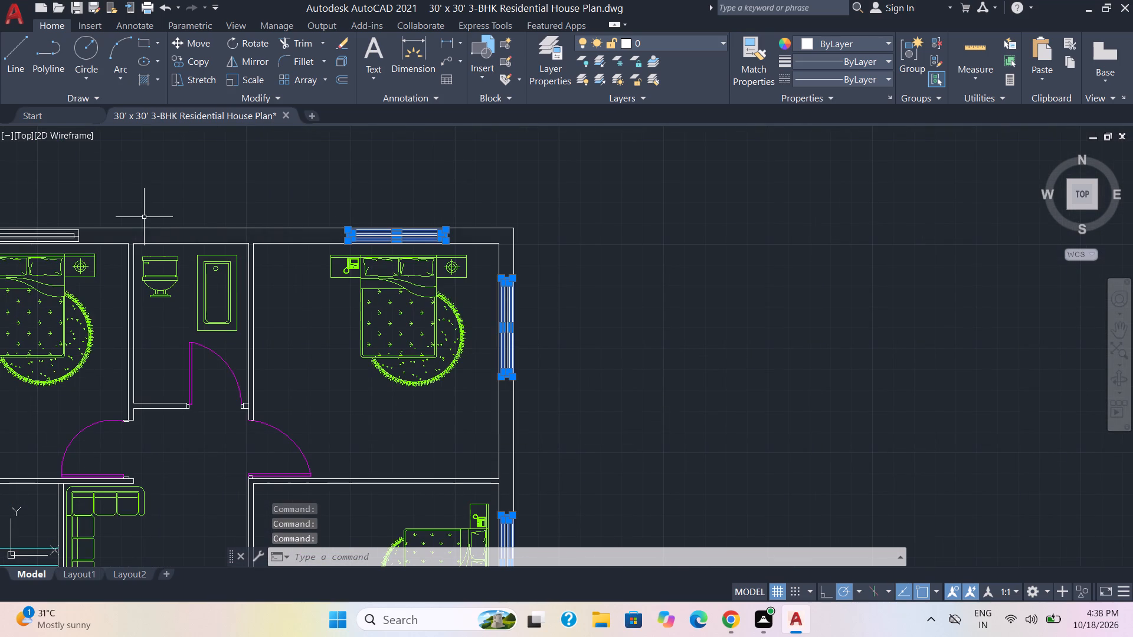
{"action": "middle_click_drag", "start_coordinate": [144, 216], "coordinate": [434, 273]}
{"action": "scroll", "coordinate": [432, 271], "scroll_direction": "up", "scroll_amount": 2}
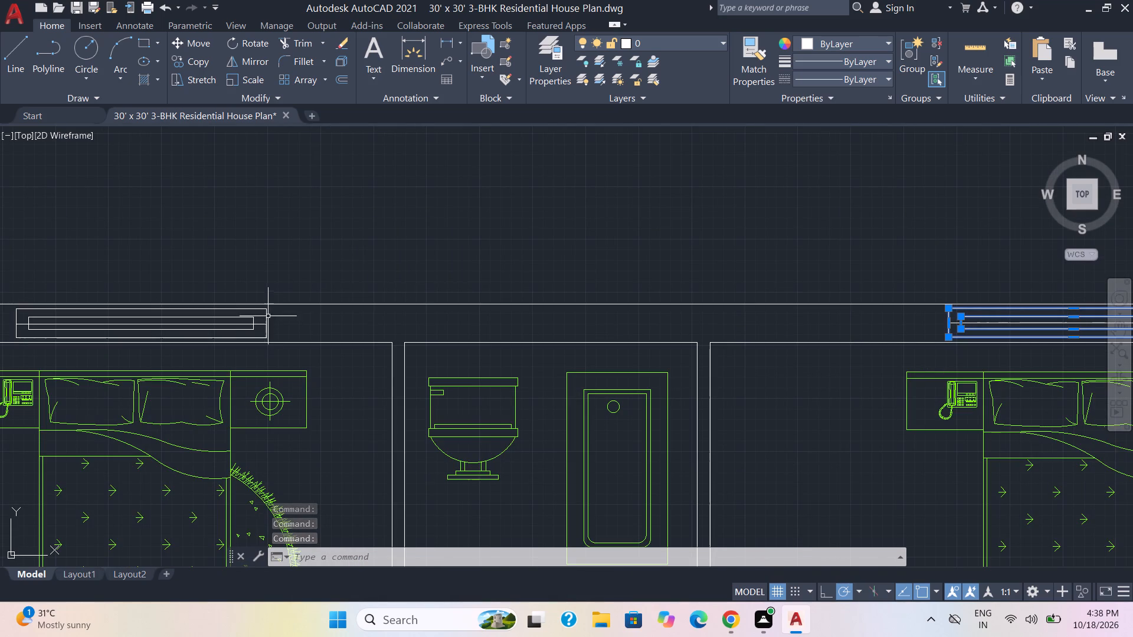
{"action": "left_click", "coordinate": [266, 313]}
{"action": "left_click", "coordinate": [250, 317]}
{"action": "scroll", "coordinate": [292, 270], "scroll_direction": "down", "scroll_amount": 1}
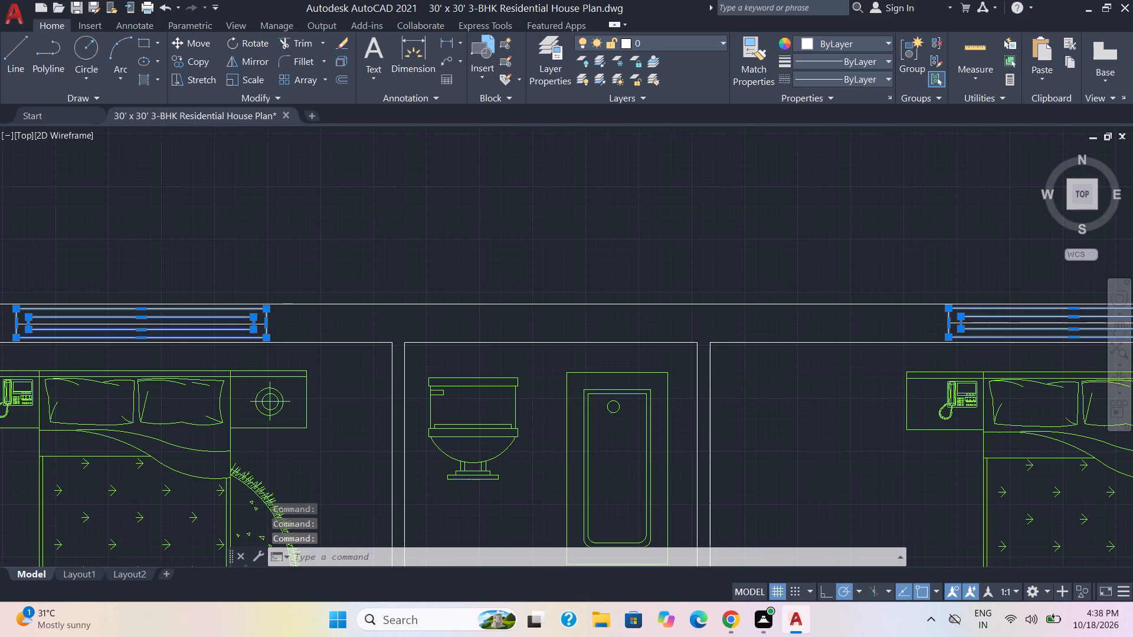
{"action": "scroll", "coordinate": [293, 270], "scroll_direction": "down", "scroll_amount": 1}
{"action": "middle_click_drag", "start_coordinate": [152, 404], "coordinate": [280, 318]}
{"action": "scroll", "coordinate": [279, 317], "scroll_direction": "up", "scroll_amount": 2}
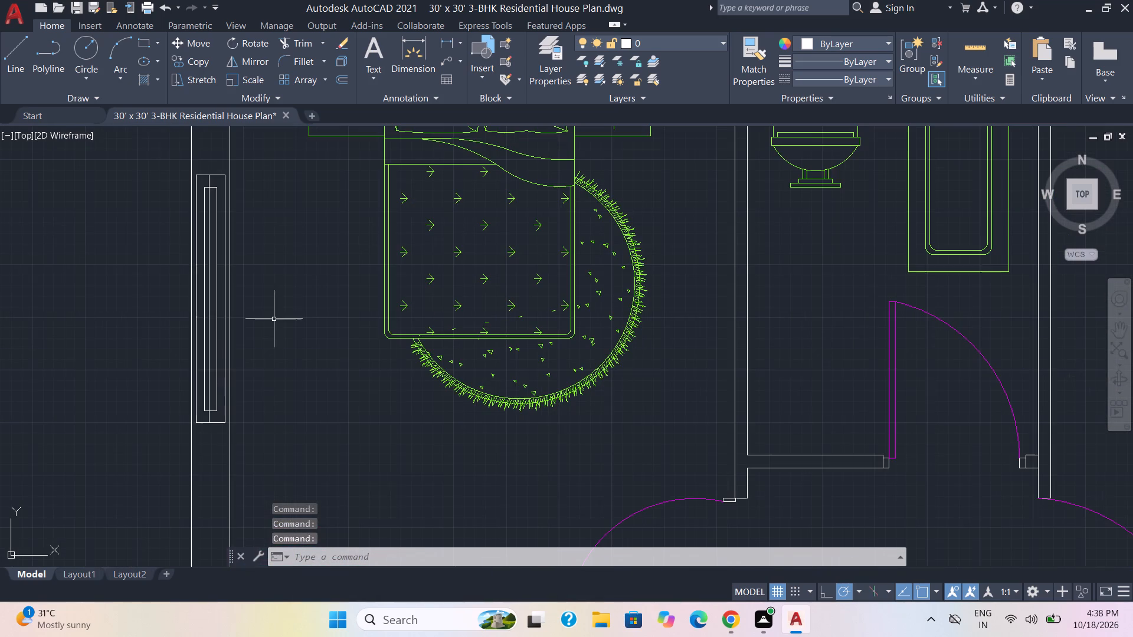
{"action": "left_click", "coordinate": [198, 422]}
{"action": "left_click", "coordinate": [207, 408]}
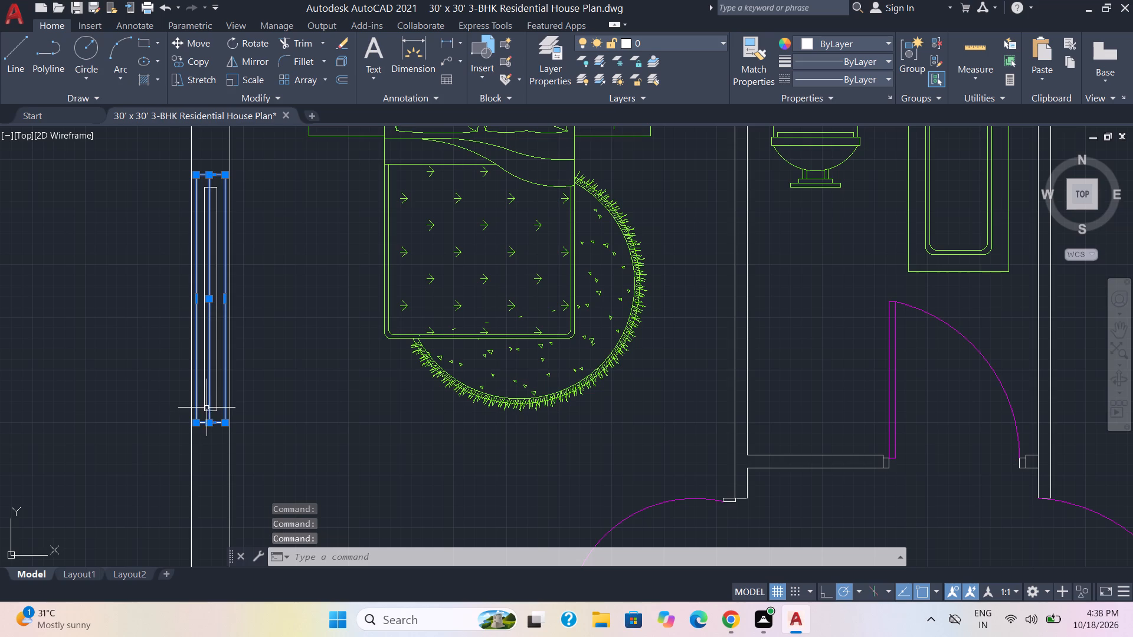
{"action": "scroll", "coordinate": [556, 390], "scroll_direction": "down", "scroll_amount": 2}
{"action": "middle_click_drag", "start_coordinate": [552, 433], "coordinate": [594, 282]}
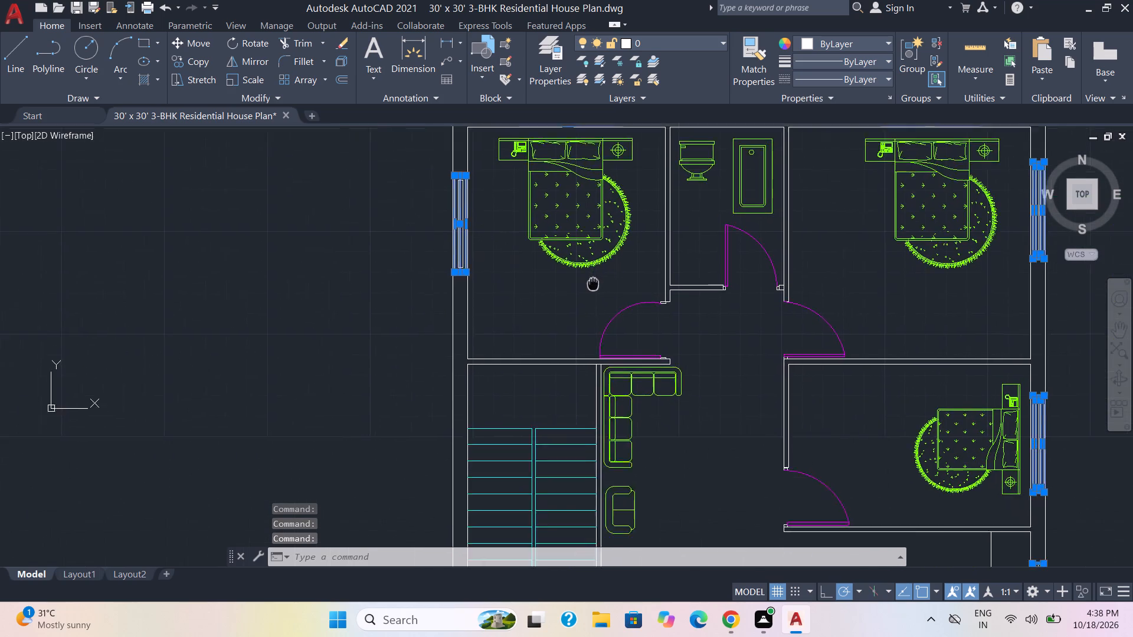
{"action": "middle_click_drag", "start_coordinate": [594, 282], "coordinate": [611, 123]}
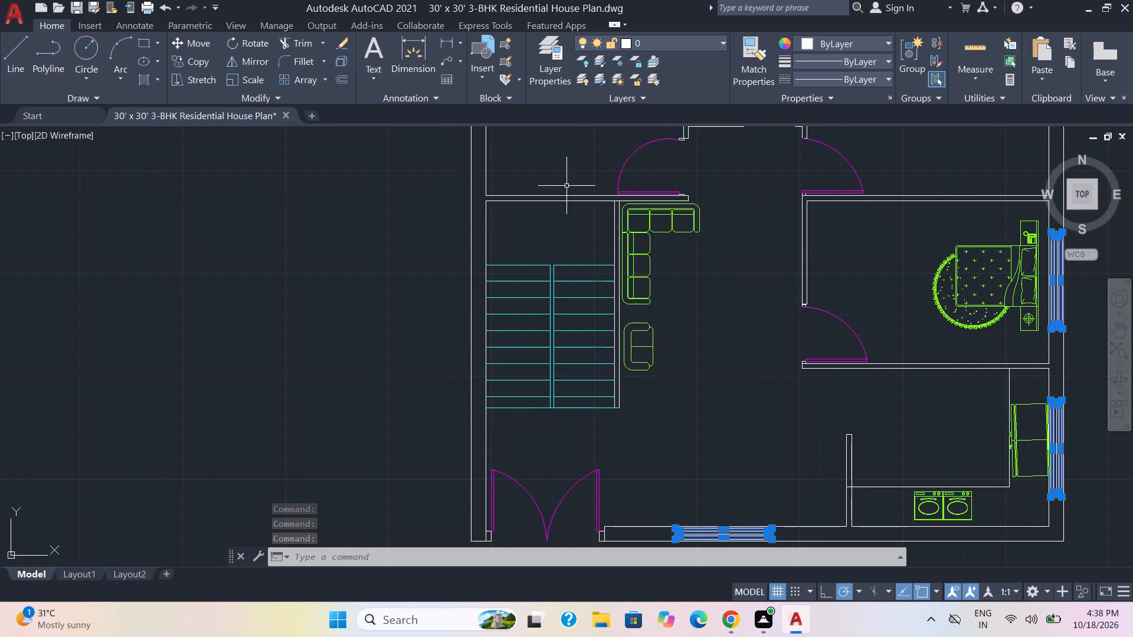
{"action": "left_click", "coordinate": [710, 43]}
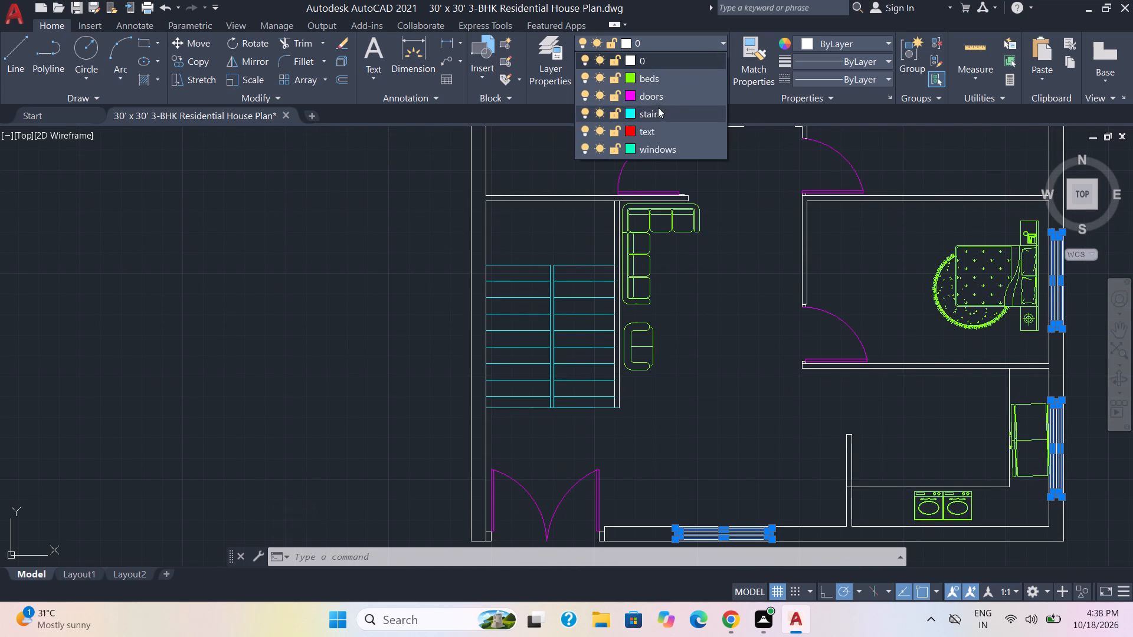
{"action": "left_click", "coordinate": [651, 145]}
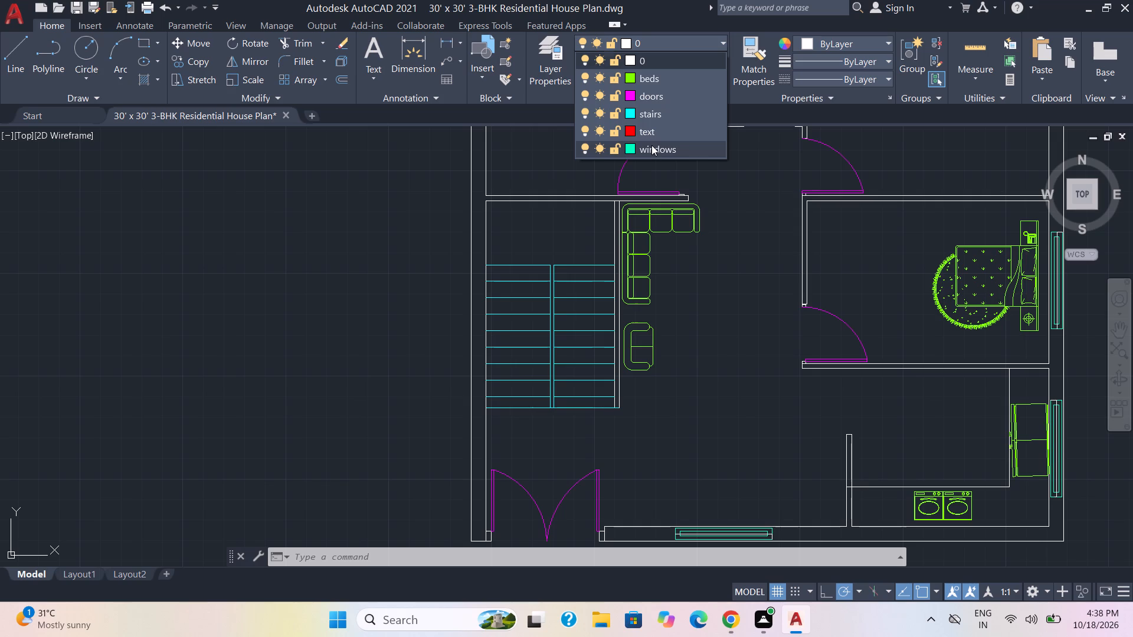
{"action": "scroll", "coordinate": [741, 223], "scroll_direction": "up", "scroll_amount": 1}
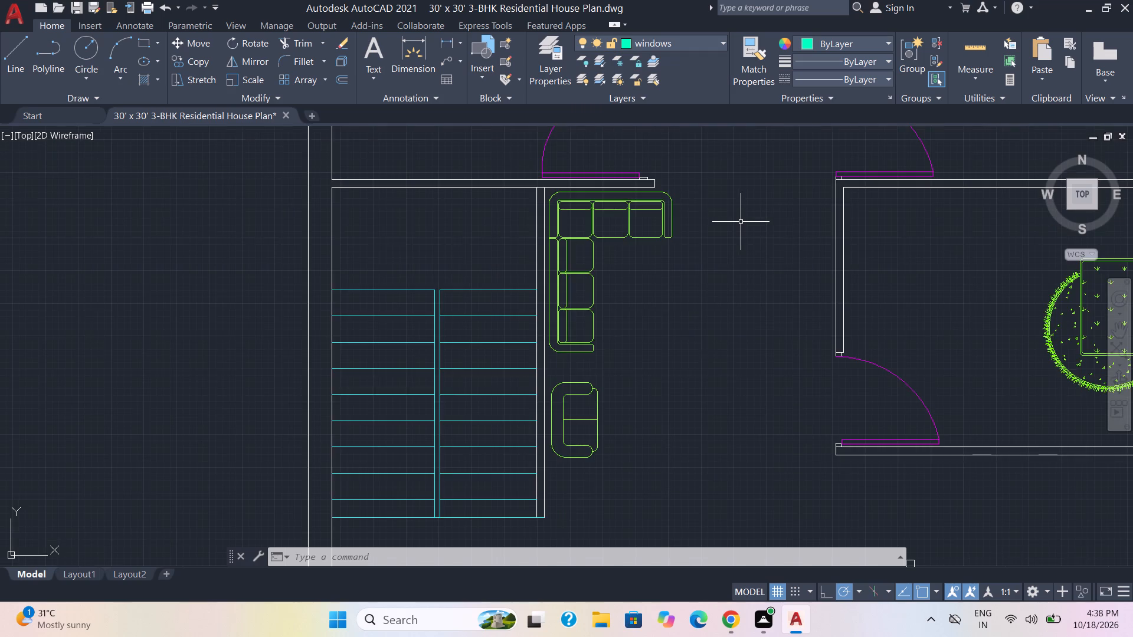
{"action": "scroll", "coordinate": [741, 222], "scroll_direction": "down", "scroll_amount": 2}
{"action": "middle_click_drag", "start_coordinate": [731, 261], "coordinate": [489, 356]}
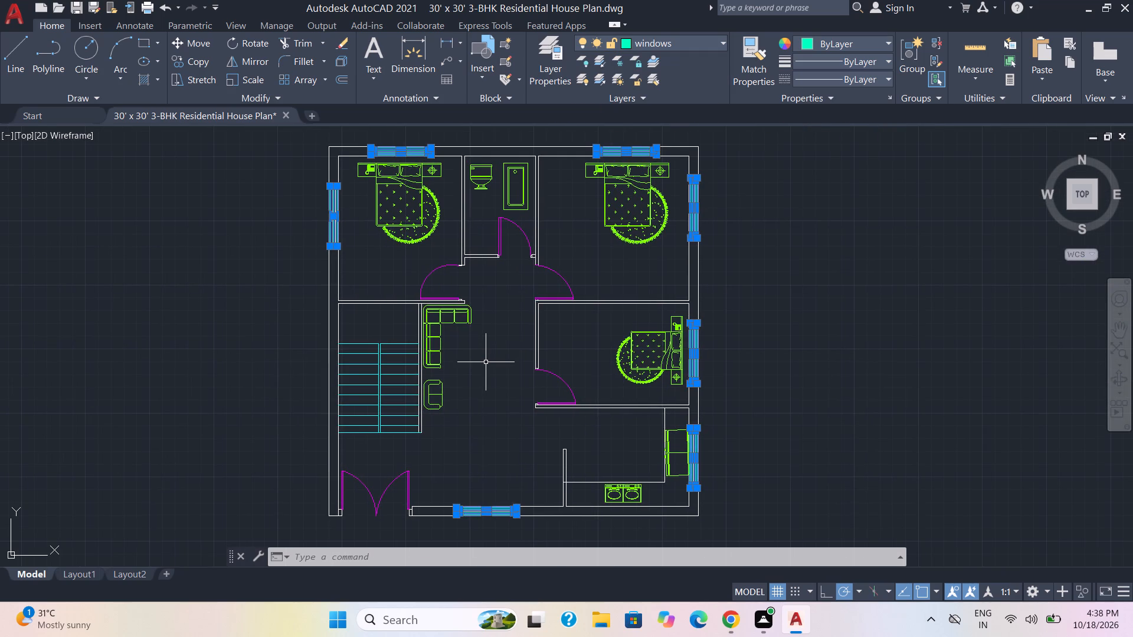
{"action": "key", "text": "Escape"}
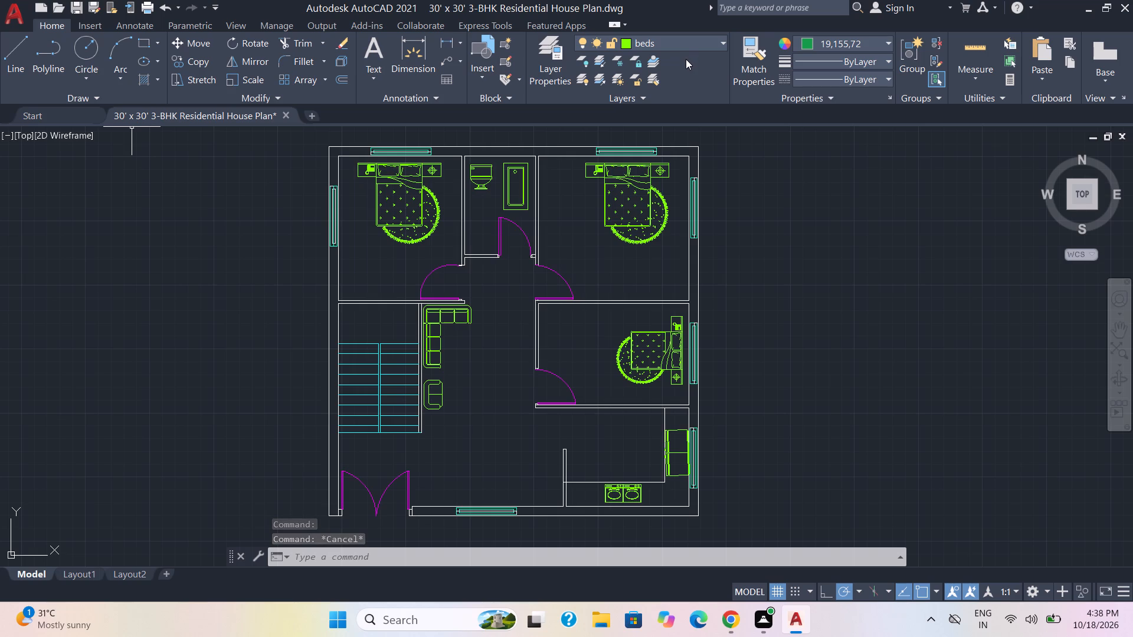
Create a new layer named line and set its colour to index colour 30.
{"action": "type", "text": "la"}
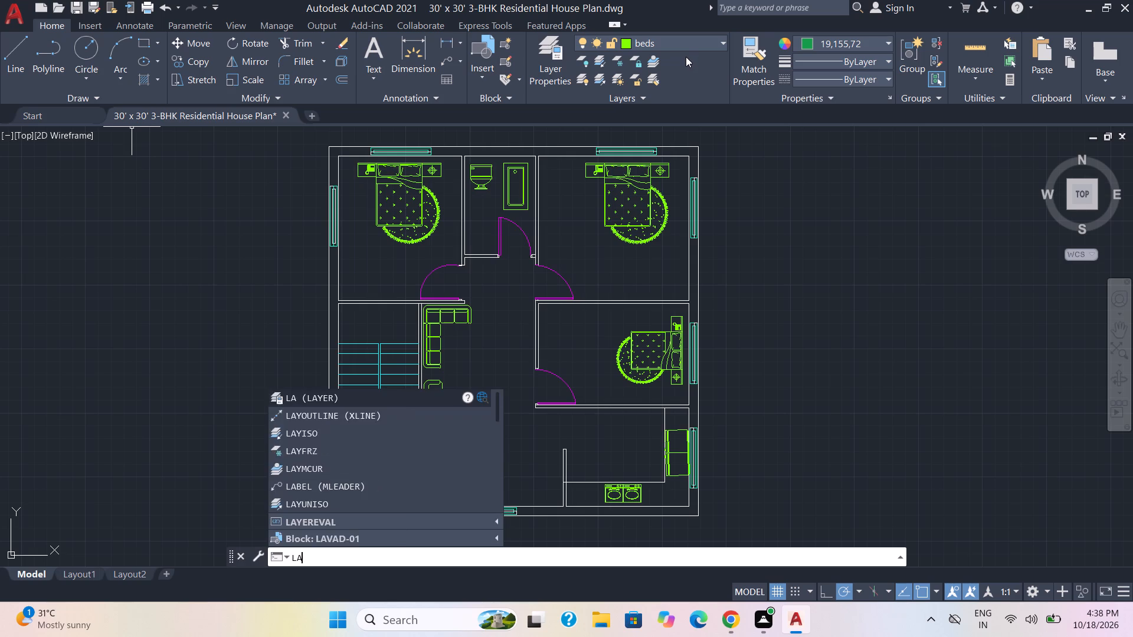
{"action": "key", "text": "Return"}
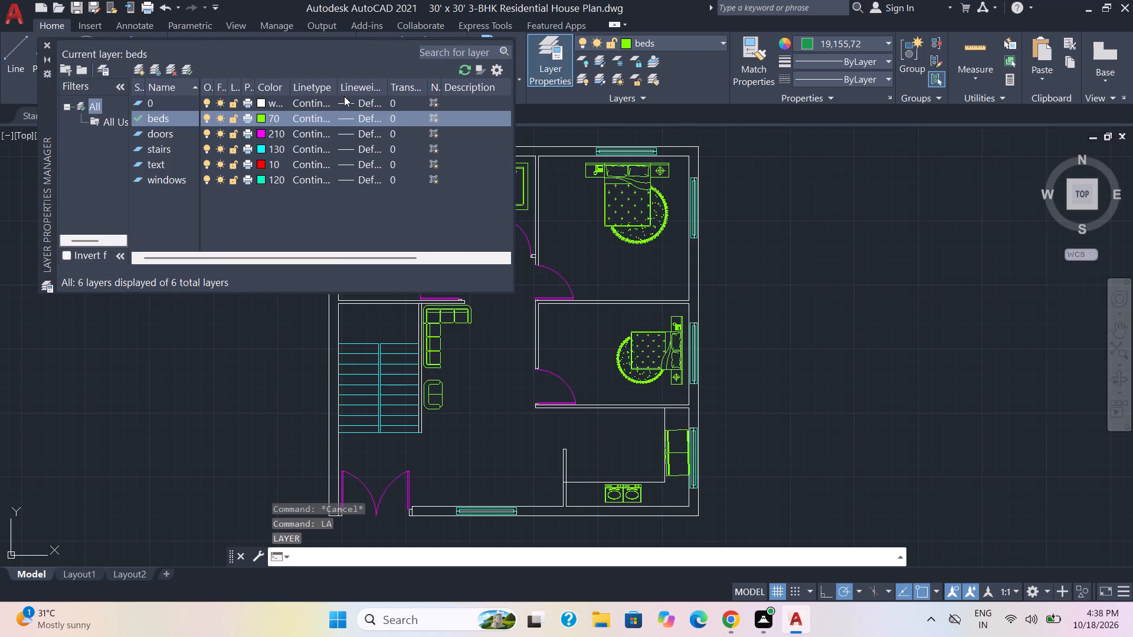
{"action": "left_click", "coordinate": [137, 68]}
{"action": "type", "text": "line"}
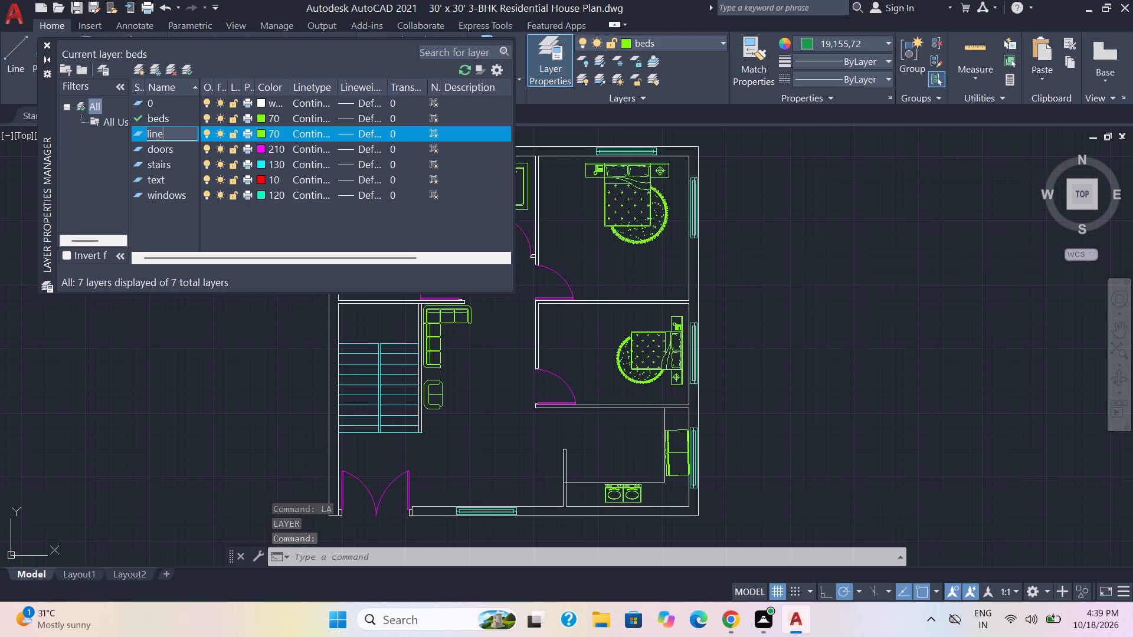
{"action": "key", "text": "Return"}
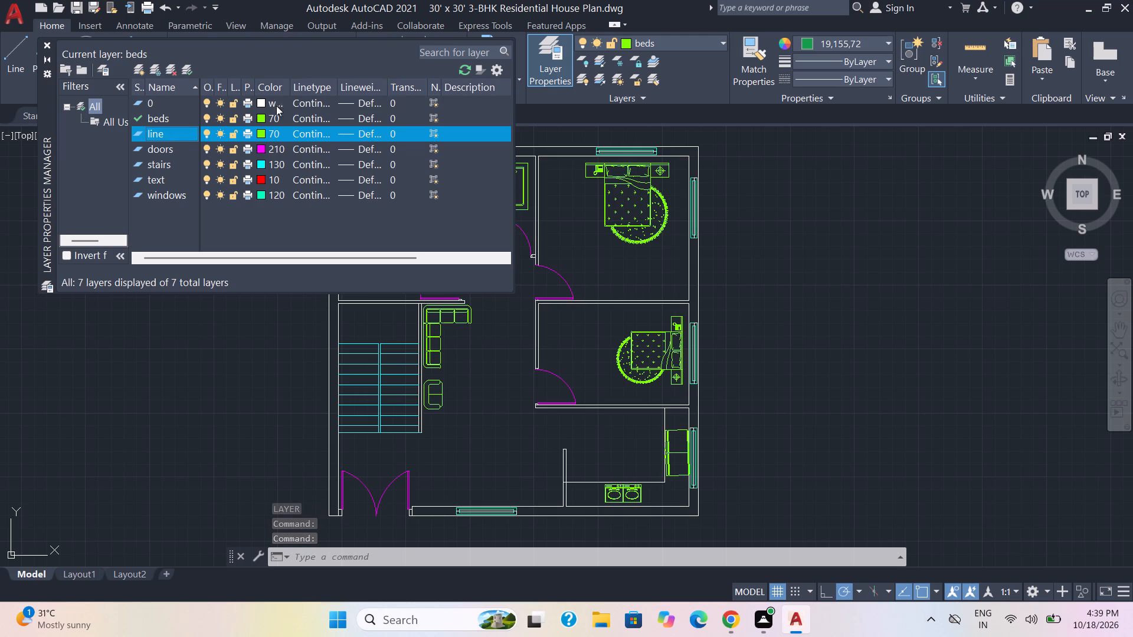
{"action": "left_click", "coordinate": [262, 135]}
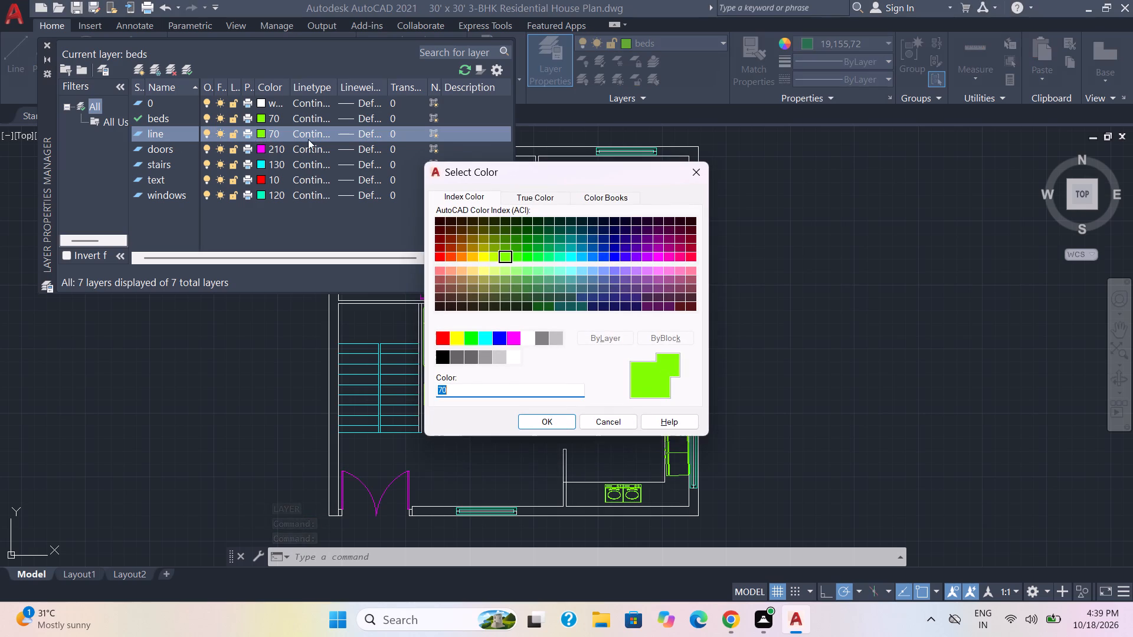
{"action": "left_click", "coordinate": [461, 257]}
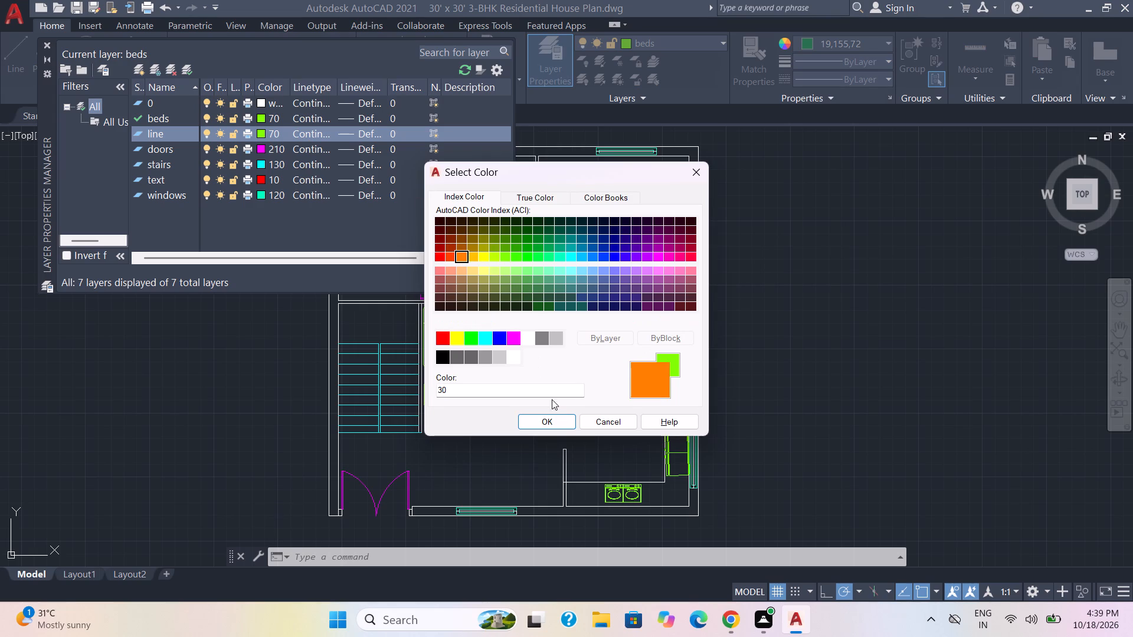
{"action": "left_click", "coordinate": [555, 423]}
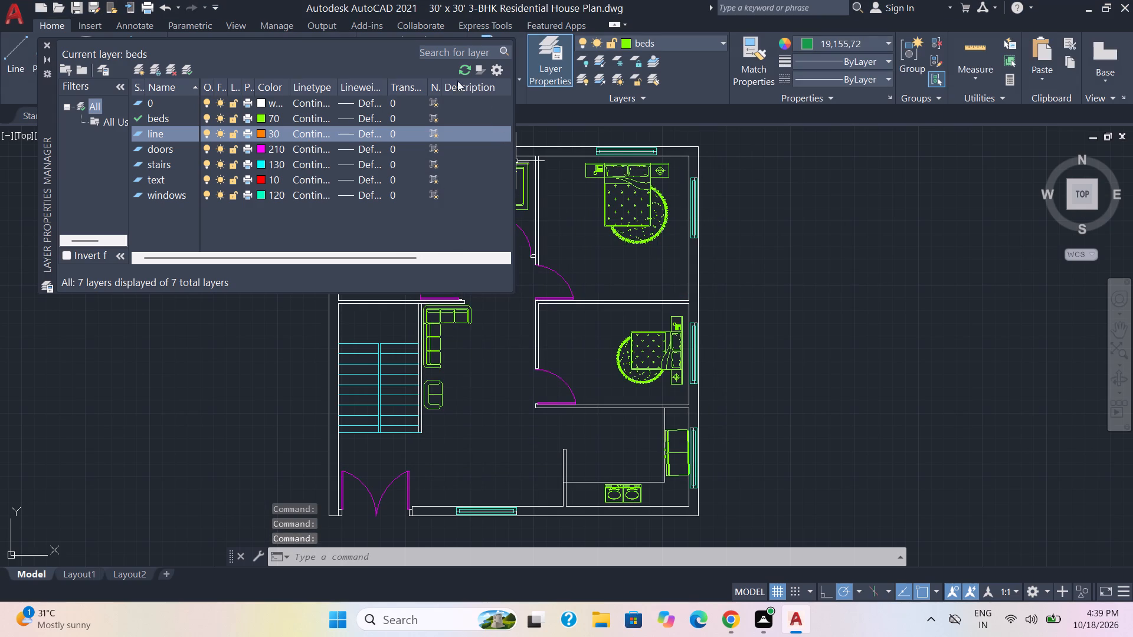
Move the centre lines of all seven windows around the outer walls onto the line layer.
{"action": "left_click", "coordinate": [42, 47]}
{"action": "scroll", "coordinate": [461, 126], "scroll_direction": "up", "scroll_amount": 2}
{"action": "scroll", "coordinate": [376, 156], "scroll_direction": "up", "scroll_amount": 2}
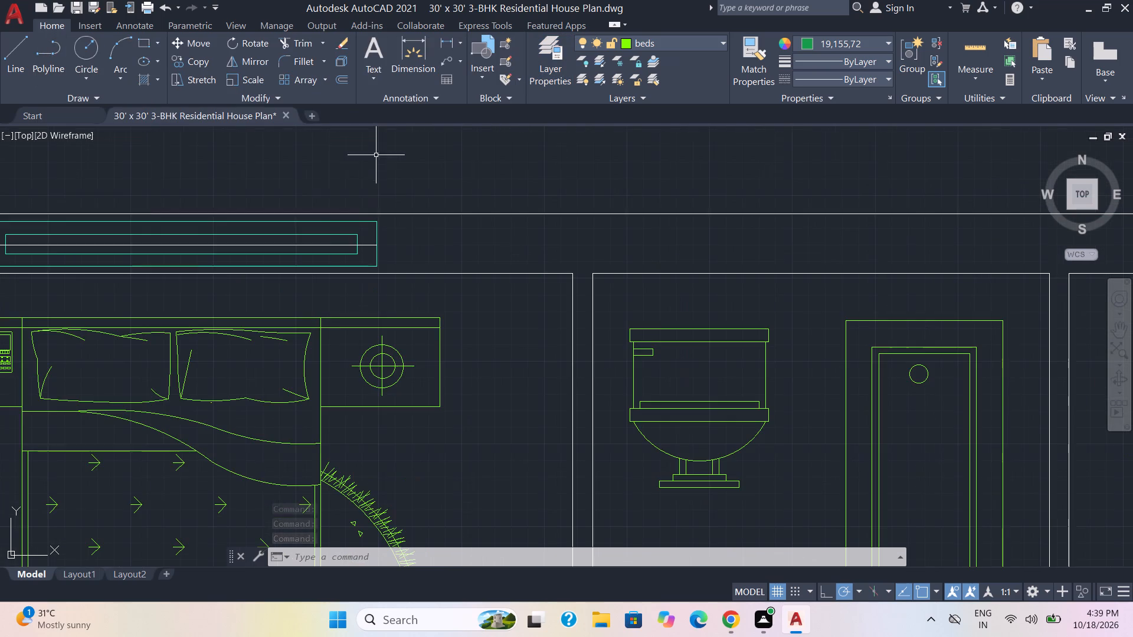
{"action": "left_click", "coordinate": [306, 244]}
{"action": "scroll", "coordinate": [358, 246], "scroll_direction": "down", "scroll_amount": 3}
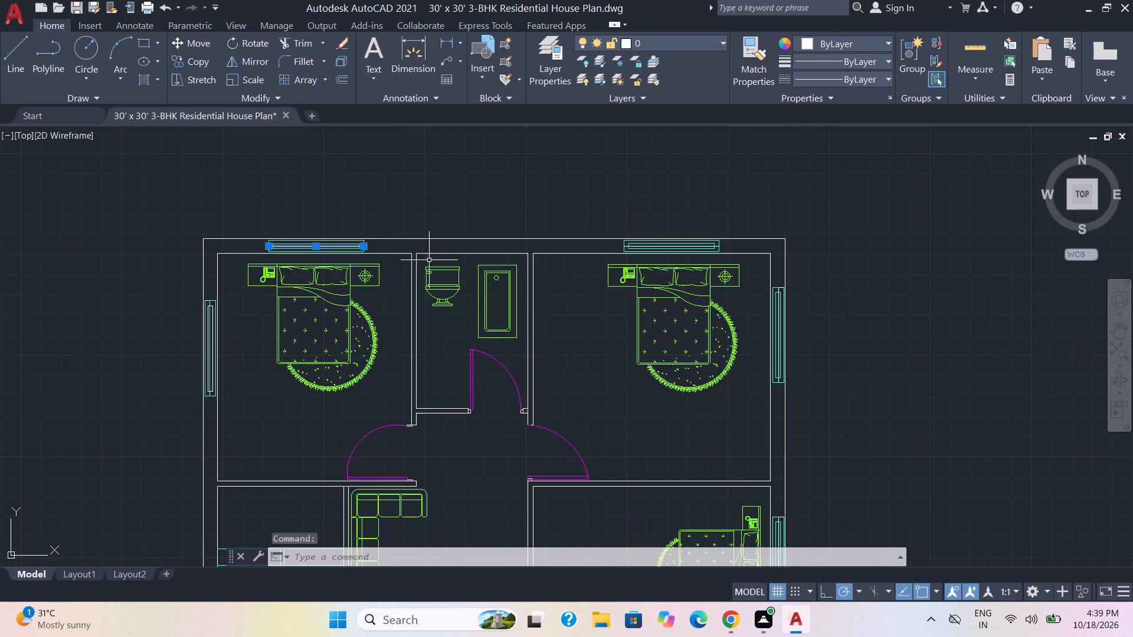
{"action": "scroll", "coordinate": [651, 237], "scroll_direction": "up", "scroll_amount": 2}
{"action": "left_click", "coordinate": [635, 258]}
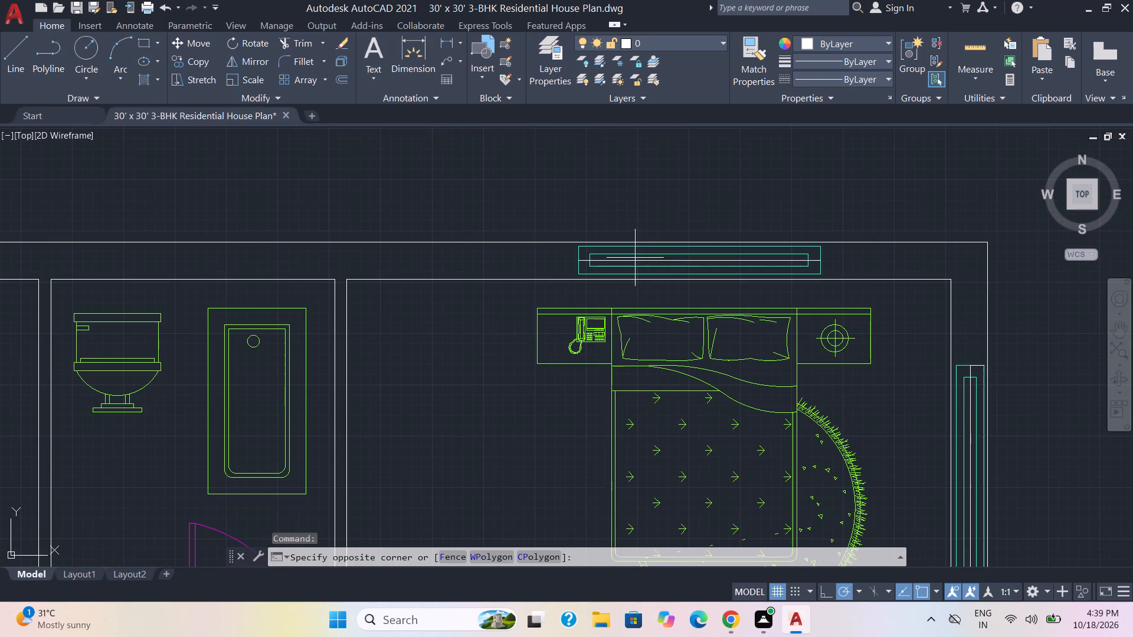
{"action": "key", "text": "Escape"}
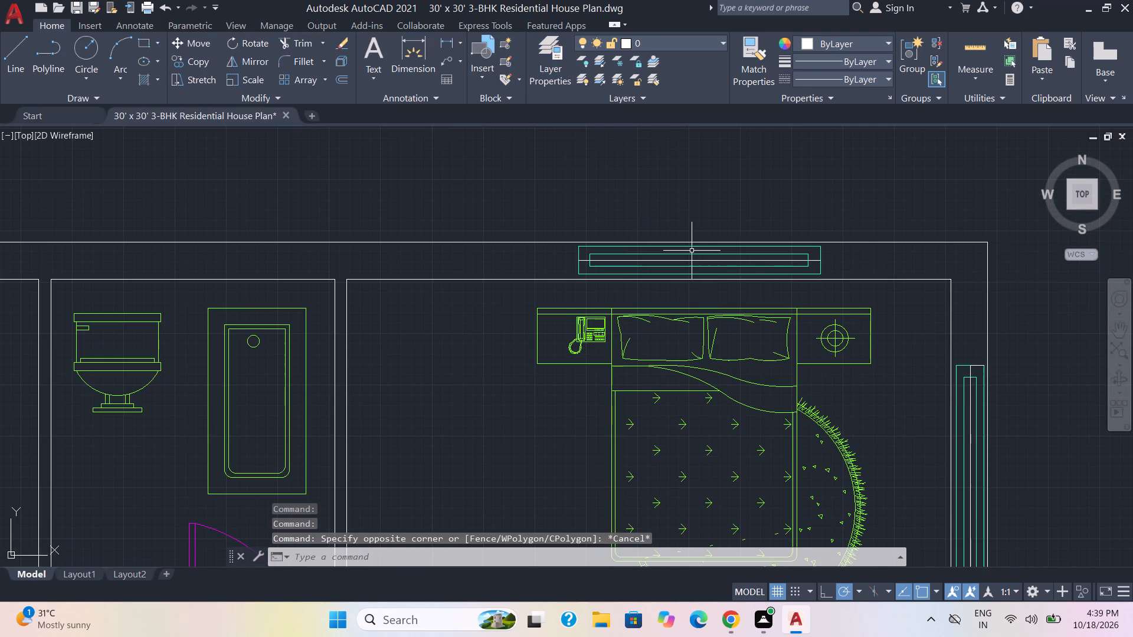
{"action": "left_click", "coordinate": [677, 261]}
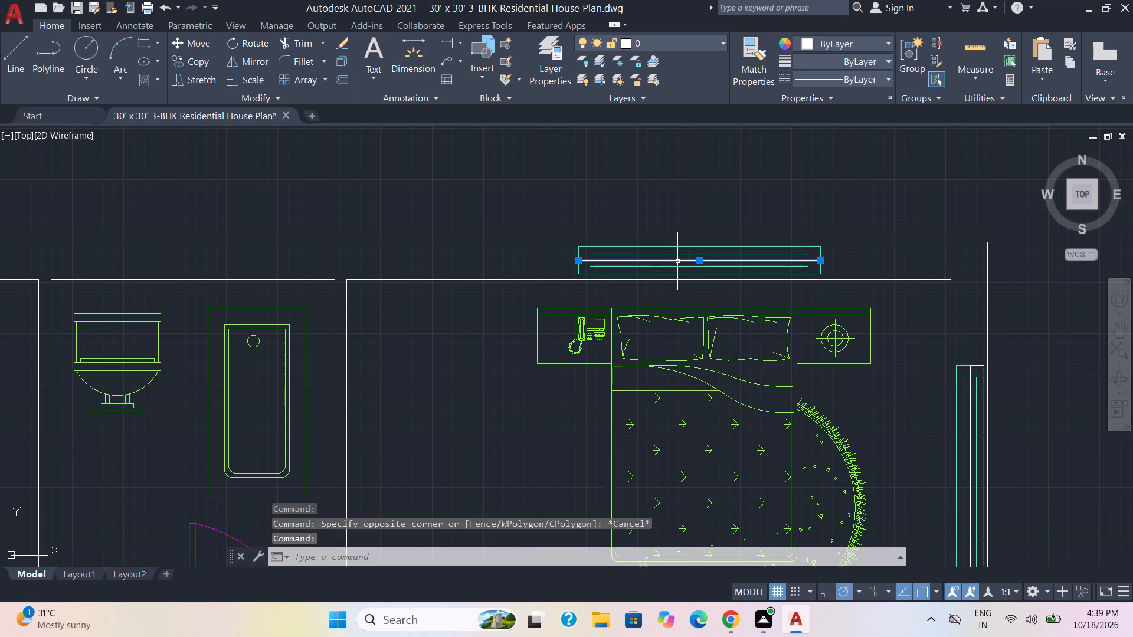
{"action": "scroll", "coordinate": [813, 316], "scroll_direction": "down", "scroll_amount": 1}
{"action": "middle_click_drag", "start_coordinate": [990, 395], "coordinate": [916, 280]}
{"action": "scroll", "coordinate": [990, 395], "scroll_direction": "down", "scroll_amount": 1}
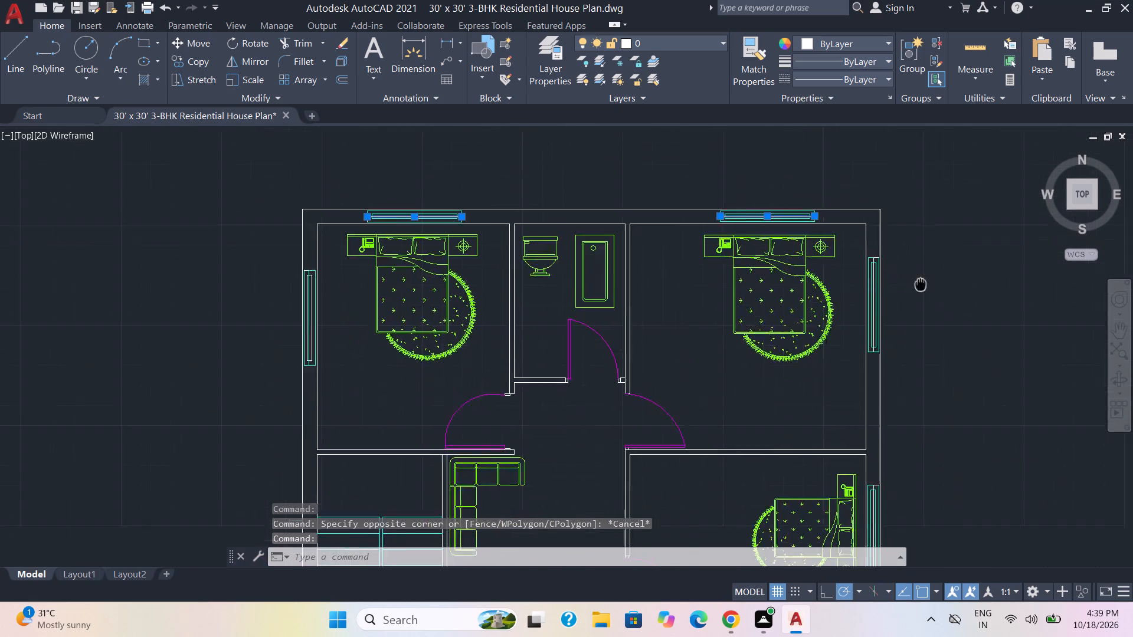
{"action": "middle_click_drag", "start_coordinate": [916, 280], "coordinate": [857, 224]}
{"action": "scroll", "coordinate": [852, 226], "scroll_direction": "up", "scroll_amount": 2}
{"action": "scroll", "coordinate": [781, 285], "scroll_direction": "up", "scroll_amount": 2}
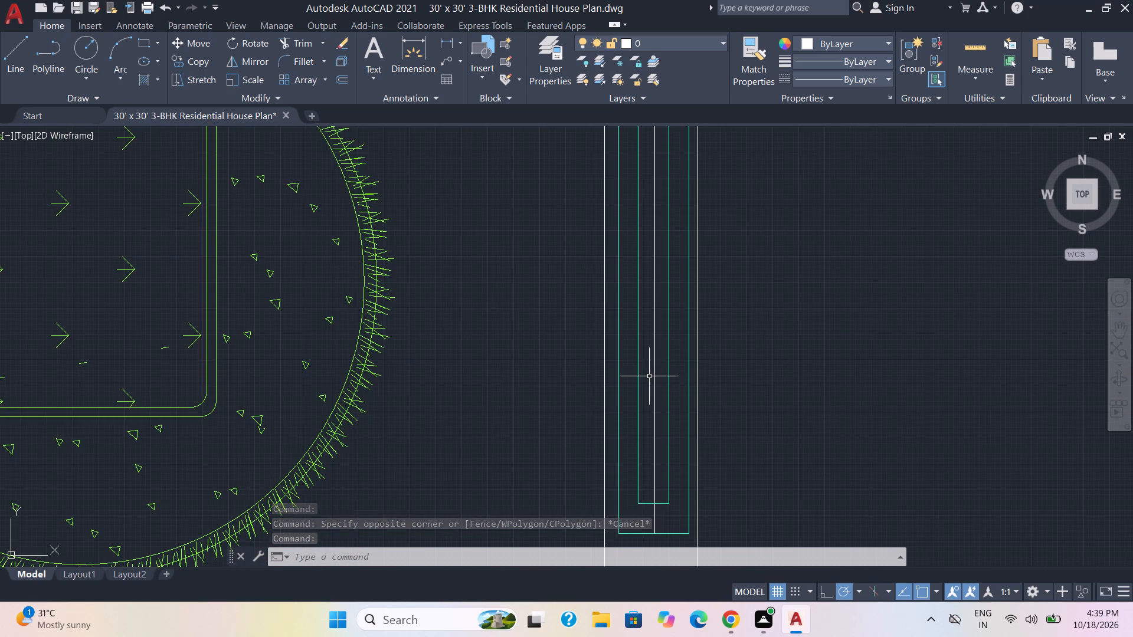
{"action": "left_click", "coordinate": [653, 369]}
{"action": "scroll", "coordinate": [738, 333], "scroll_direction": "down", "scroll_amount": 2}
{"action": "scroll", "coordinate": [795, 376], "scroll_direction": "down", "scroll_amount": 1}
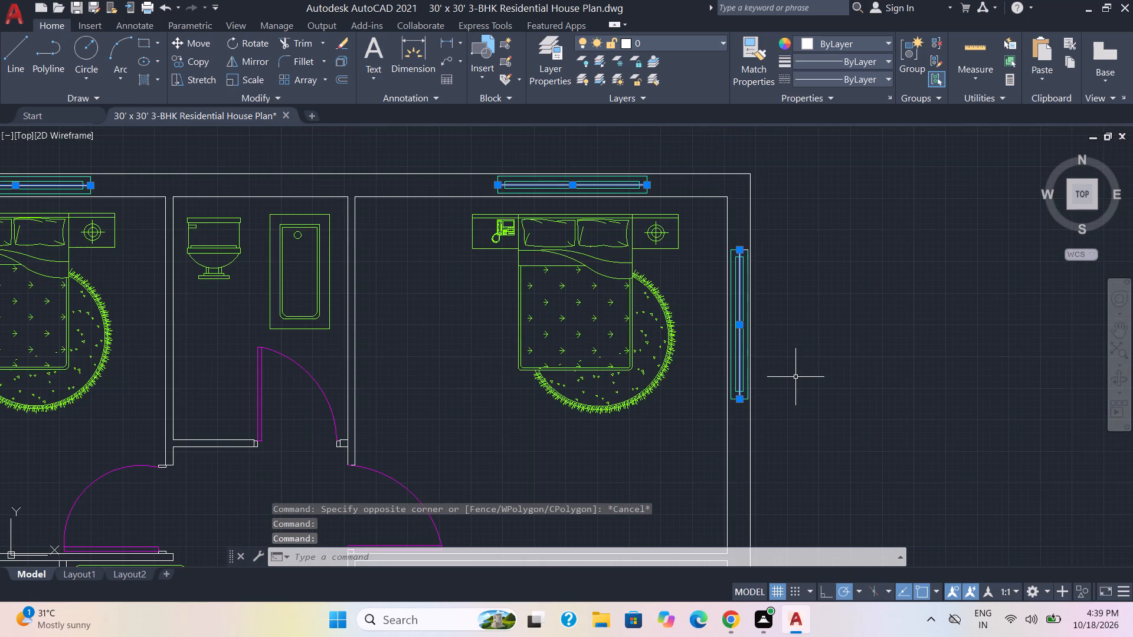
{"action": "middle_click_drag", "start_coordinate": [795, 377], "coordinate": [787, 0]}
{"action": "scroll", "coordinate": [746, 227], "scroll_direction": "up", "scroll_amount": 2}
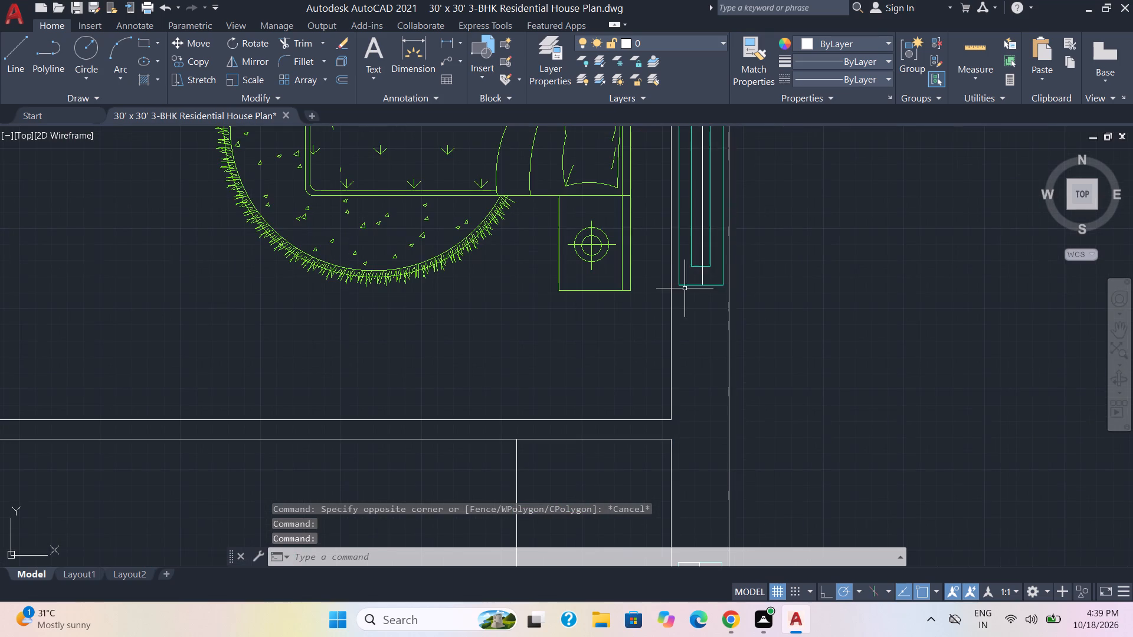
{"action": "left_click", "coordinate": [703, 275]}
{"action": "scroll", "coordinate": [843, 371], "scroll_direction": "down", "scroll_amount": 3}
{"action": "middle_click_drag", "start_coordinate": [842, 407], "coordinate": [771, 132]}
{"action": "scroll", "coordinate": [768, 159], "scroll_direction": "up", "scroll_amount": 2}
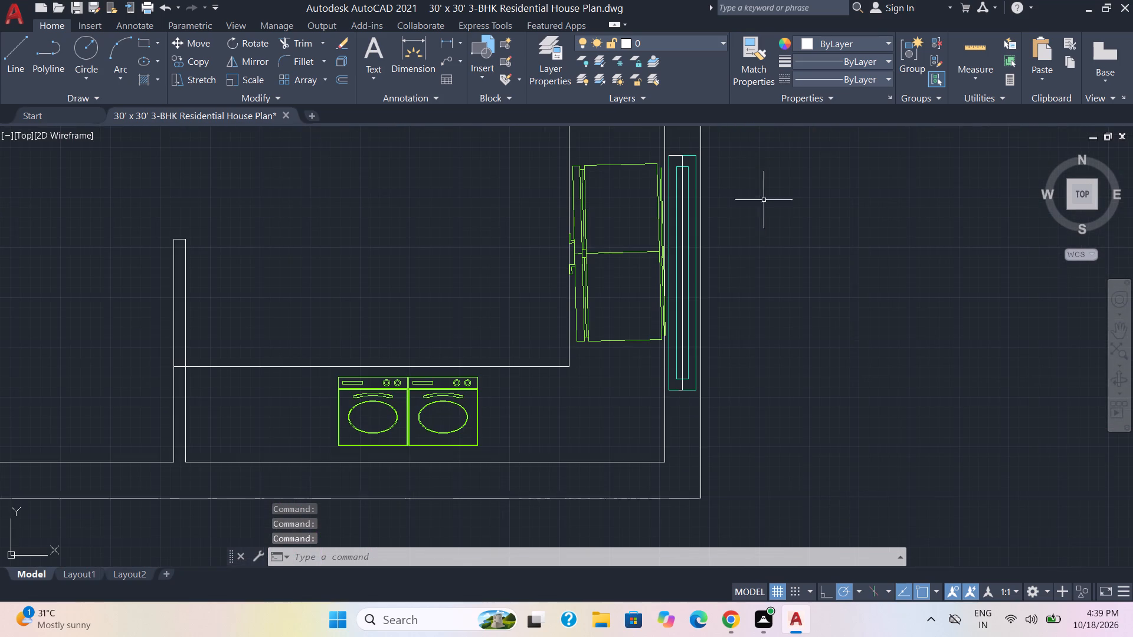
{"action": "left_click", "coordinate": [684, 360]}
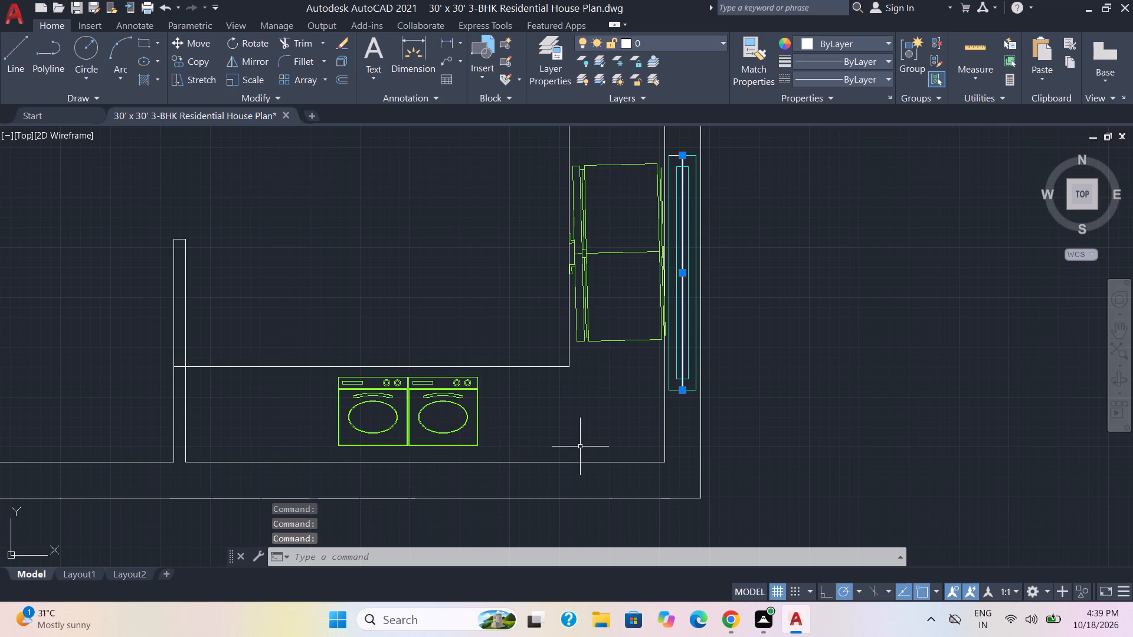
{"action": "middle_click_drag", "start_coordinate": [581, 446], "coordinate": [885, 272]}
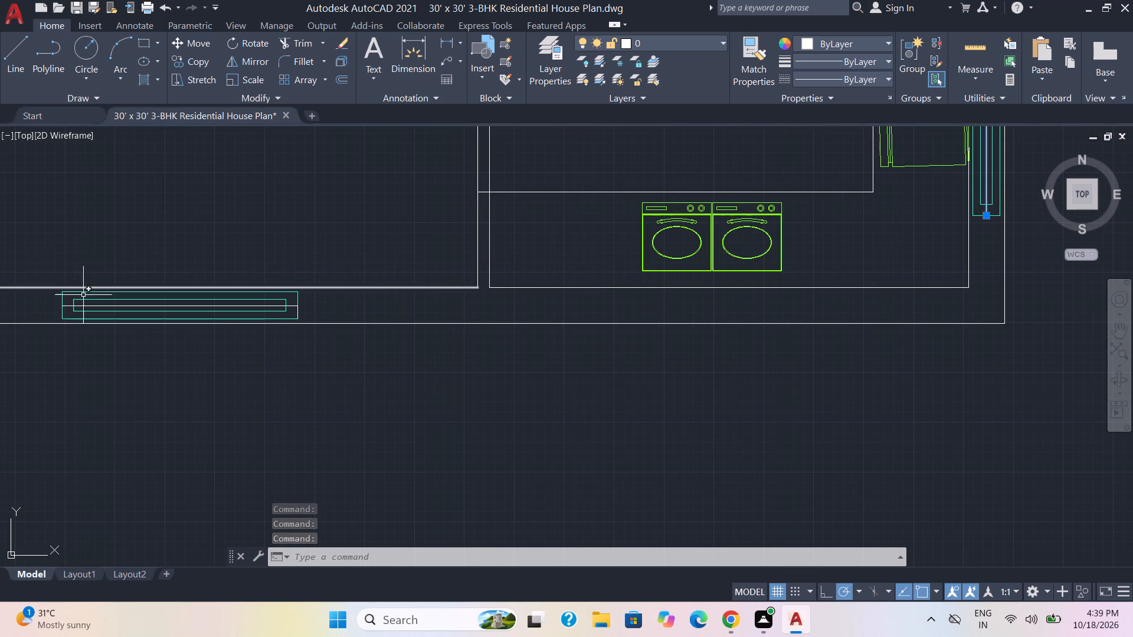
{"action": "left_click", "coordinate": [292, 305]}
{"action": "scroll", "coordinate": [343, 301], "scroll_direction": "down", "scroll_amount": 2}
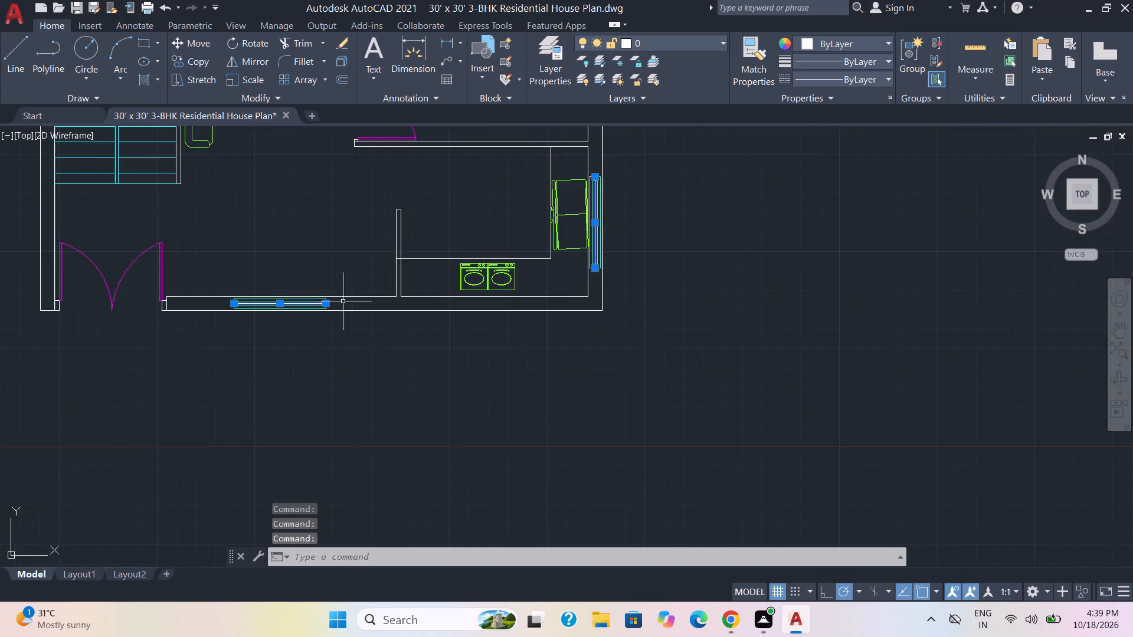
{"action": "scroll", "coordinate": [343, 301], "scroll_direction": "down", "scroll_amount": 1}
{"action": "middle_click_drag", "start_coordinate": [309, 264], "coordinate": [384, 451]}
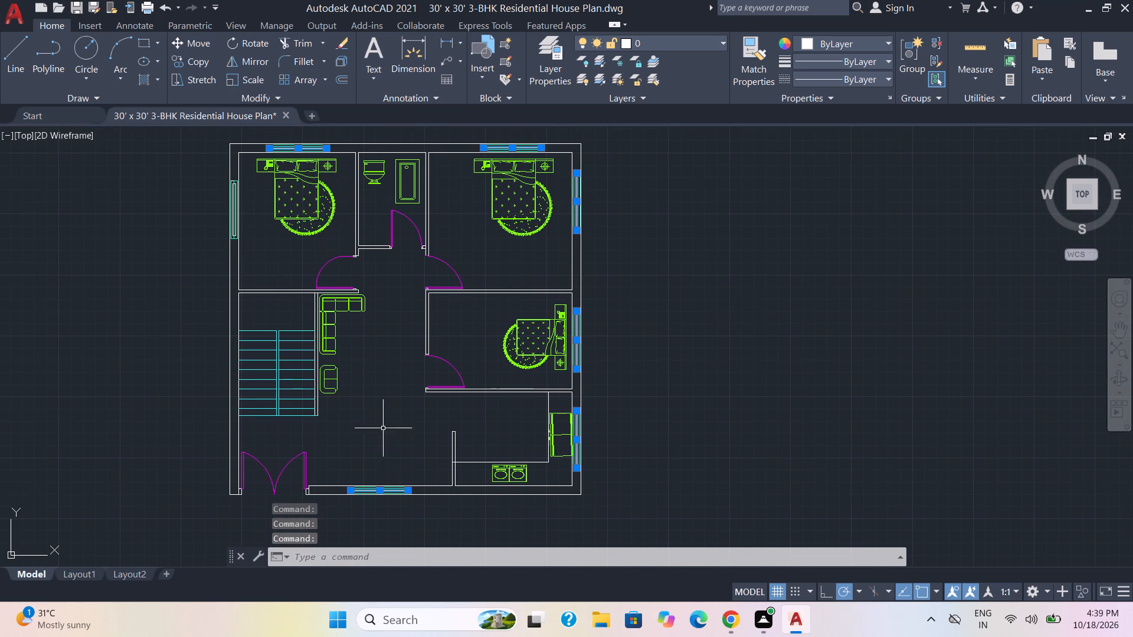
{"action": "scroll", "coordinate": [376, 378], "scroll_direction": "up", "scroll_amount": 2}
{"action": "middle_click_drag", "start_coordinate": [135, 156], "coordinate": [175, 198]}
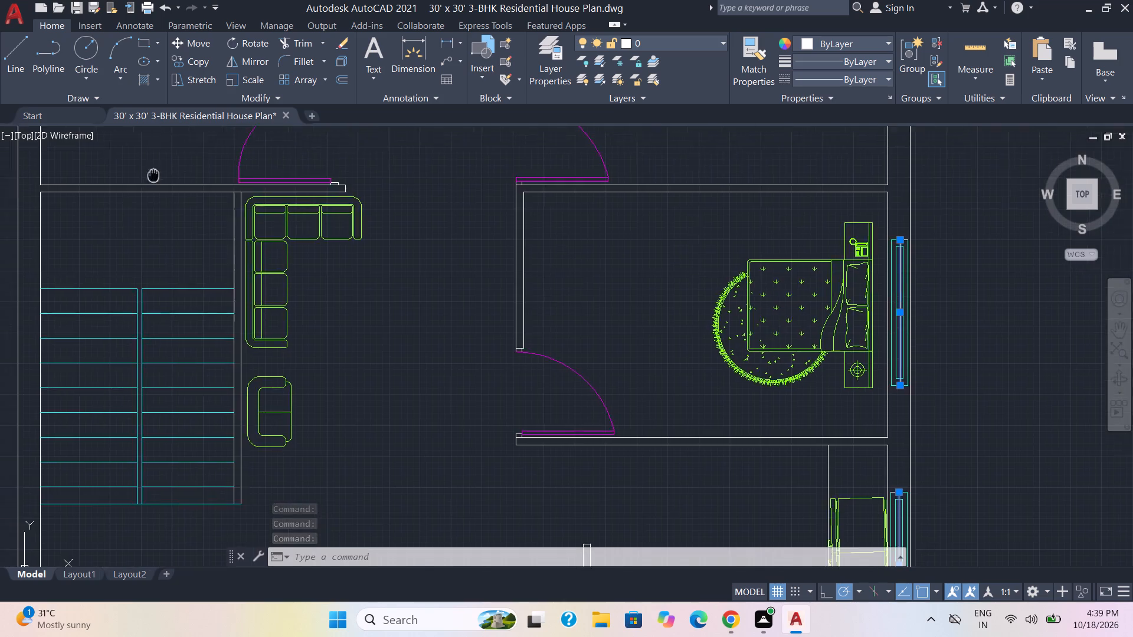
{"action": "middle_click_drag", "start_coordinate": [175, 198], "coordinate": [356, 384]}
{"action": "scroll", "coordinate": [270, 304], "scroll_direction": "up", "scroll_amount": 2}
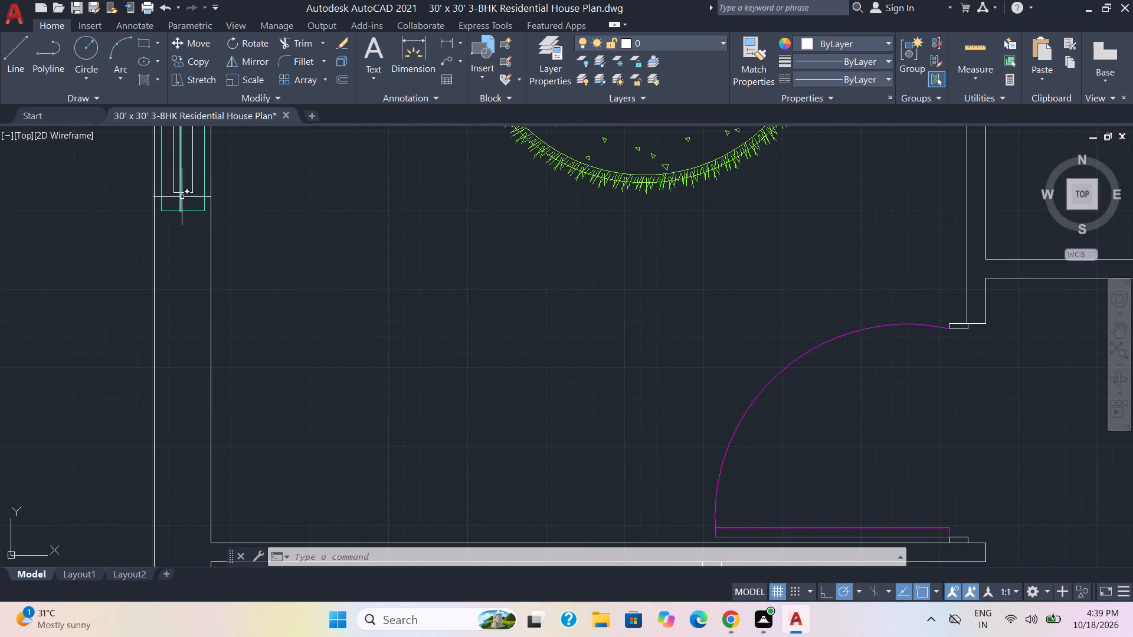
{"action": "left_click", "coordinate": [179, 201]}
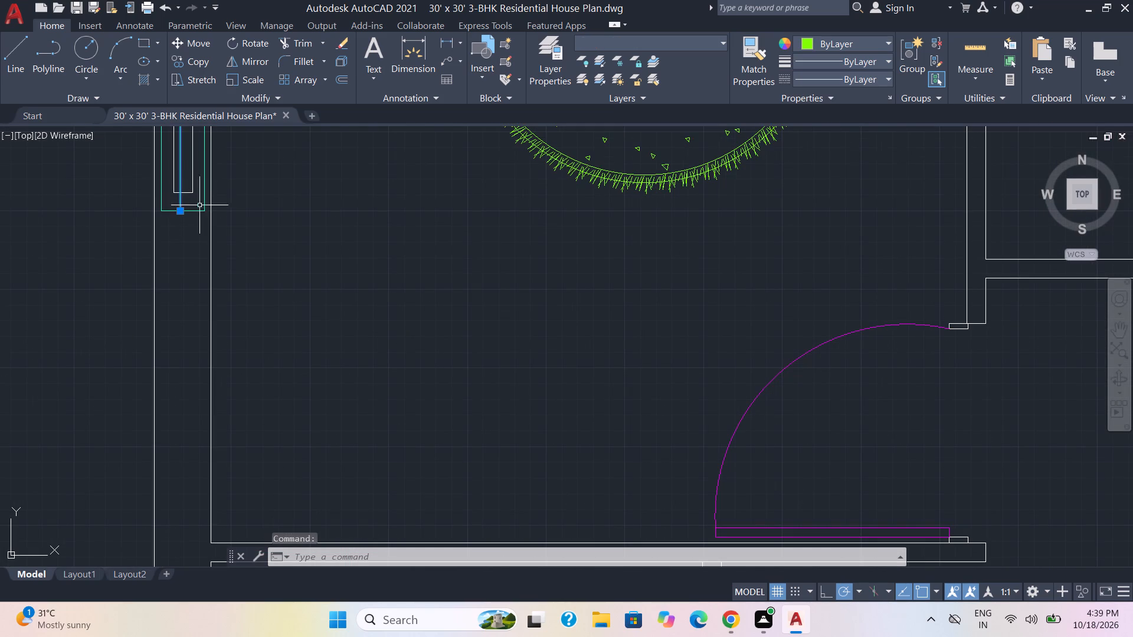
{"action": "left_click", "coordinate": [679, 37]}
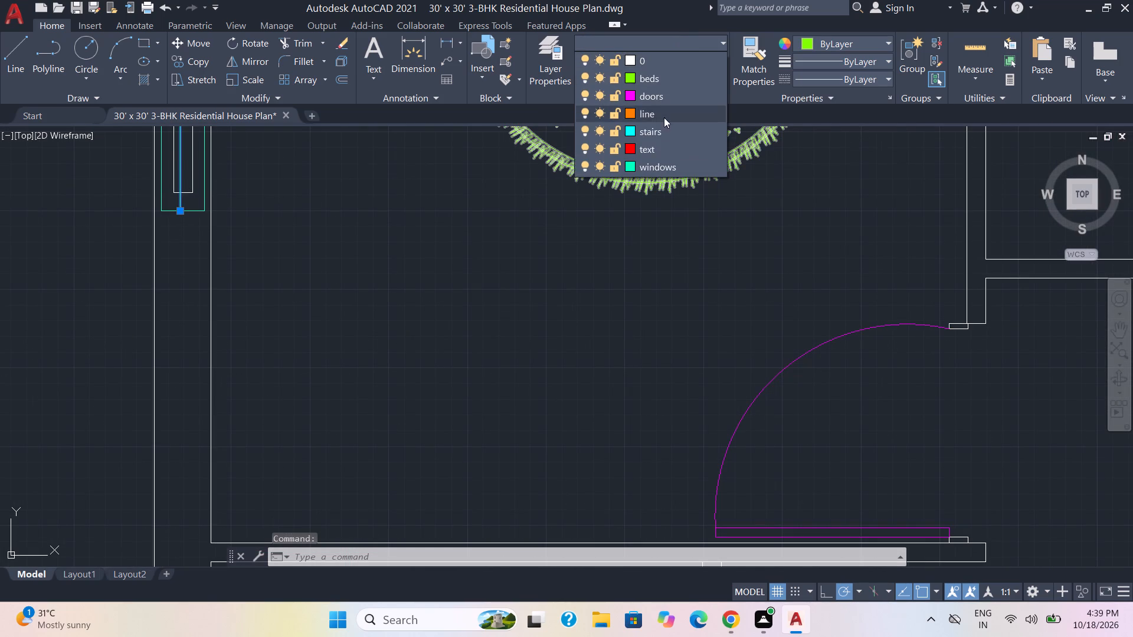
{"action": "left_click", "coordinate": [656, 114]}
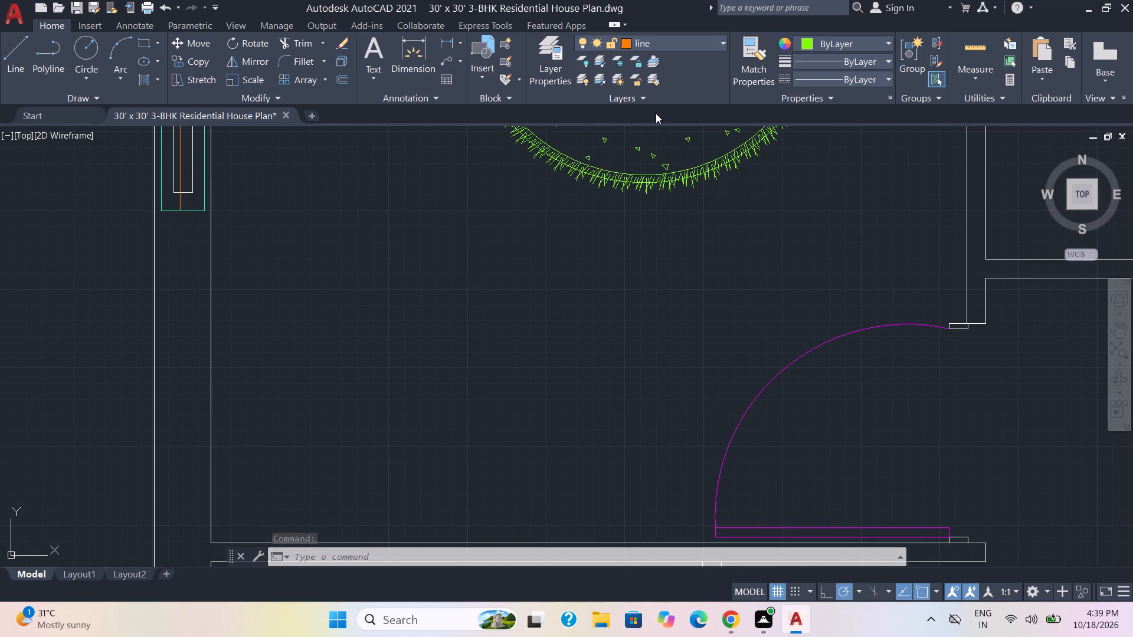
{"action": "scroll", "coordinate": [436, 254], "scroll_direction": "down", "scroll_amount": 1}
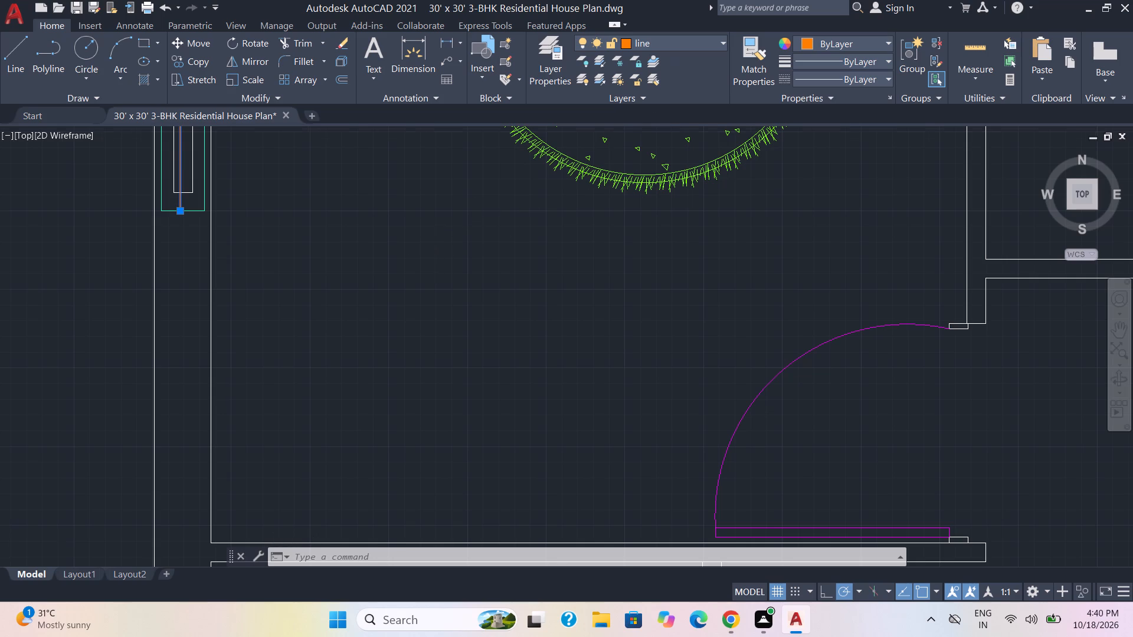
{"action": "key", "text": "Escape"}
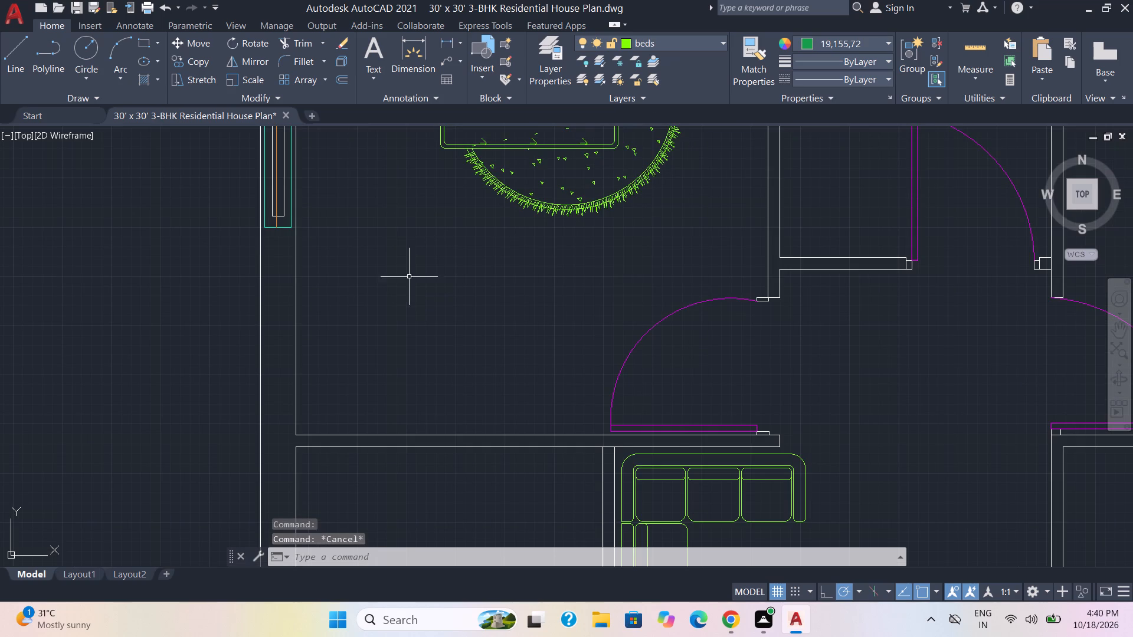
Move the inner frame rectangle of the upper-left bedroom's west-wall window from layer 0 onto the windows layer.
{"action": "left_click", "coordinate": [284, 214]}
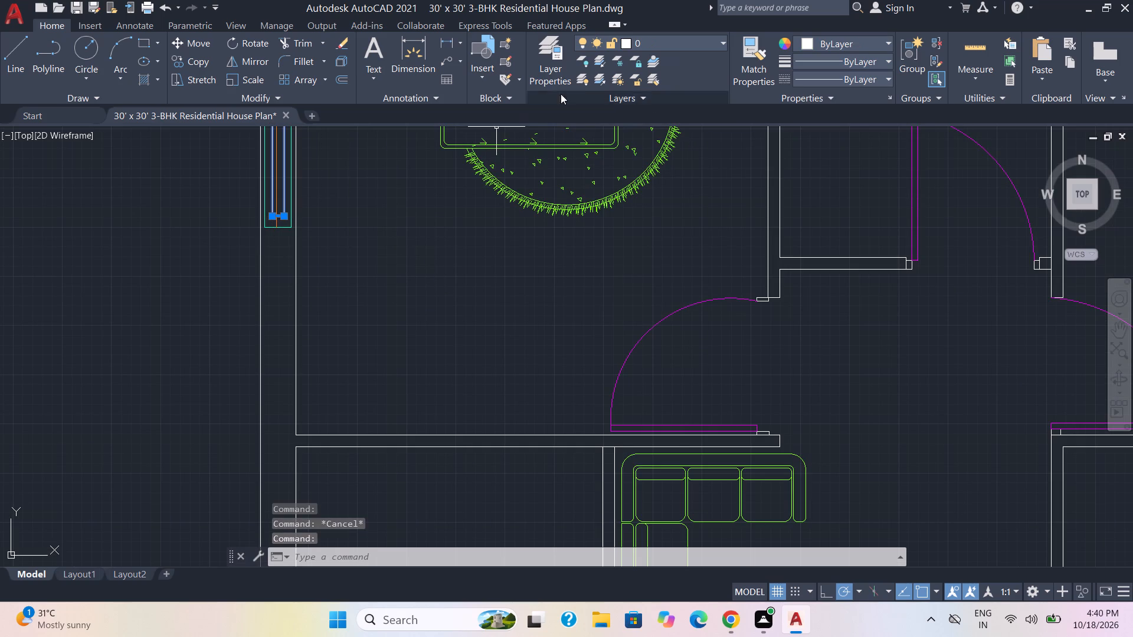
{"action": "left_click", "coordinate": [638, 34]}
{"action": "left_click", "coordinate": [640, 37]}
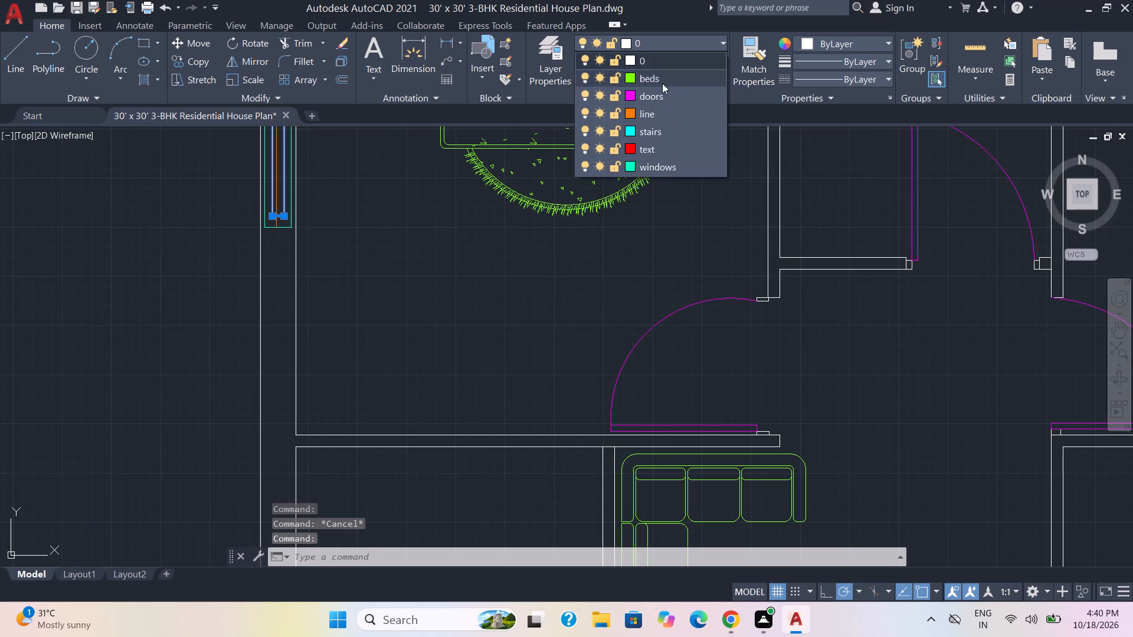
{"action": "left_click", "coordinate": [656, 161]}
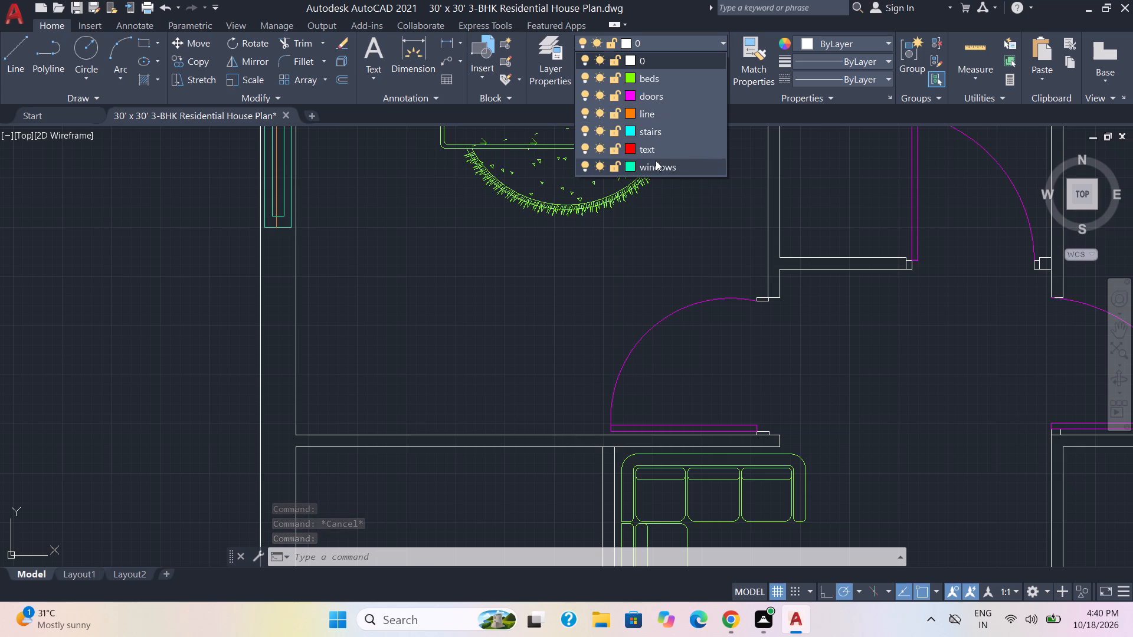
{"action": "scroll", "coordinate": [587, 251], "scroll_direction": "down", "scroll_amount": 3}
{"action": "key", "text": "Escape"}
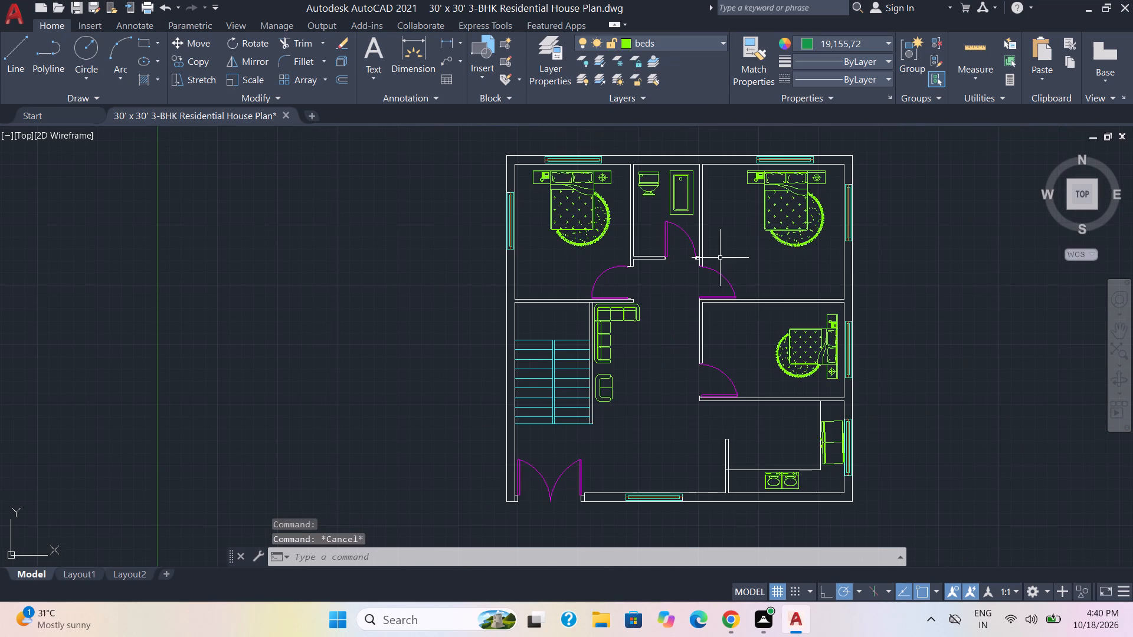
Examine the windows around the plan's outer walls to check their frame and centre-line layer colours.
{"action": "scroll", "coordinate": [720, 257], "scroll_direction": "up", "scroll_amount": 2}
{"action": "scroll", "coordinate": [857, 389], "scroll_direction": "up", "scroll_amount": 1}
{"action": "middle_click_drag", "start_coordinate": [876, 308], "coordinate": [455, 518]}
{"action": "scroll", "coordinate": [877, 307], "scroll_direction": "down", "scroll_amount": 1}
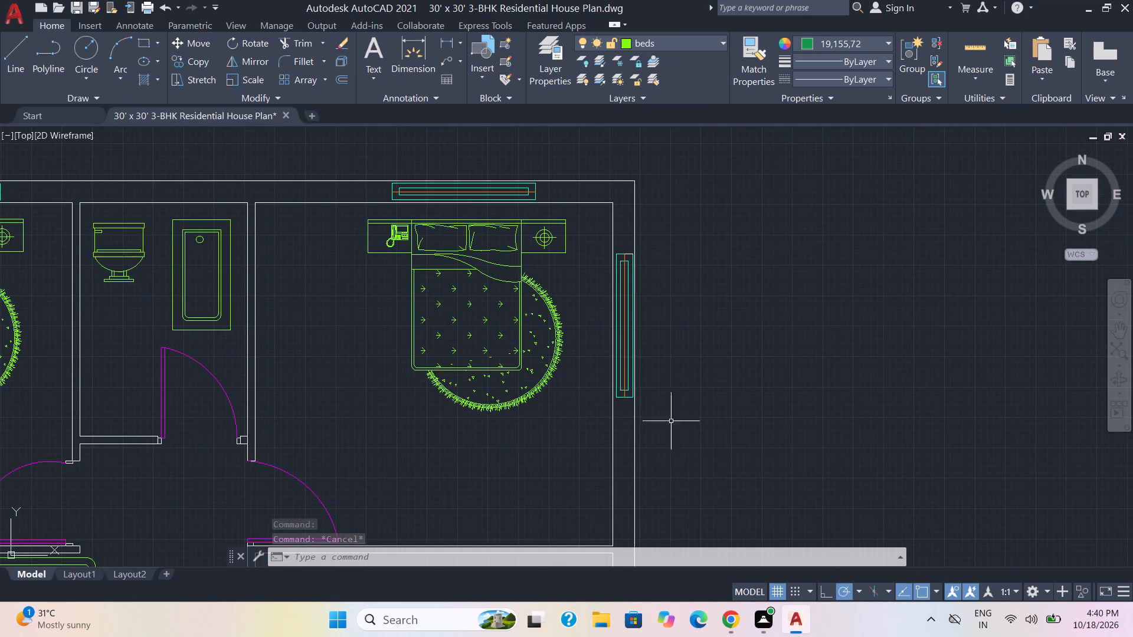
{"action": "middle_click_drag", "start_coordinate": [720, 469], "coordinate": [723, 102]}
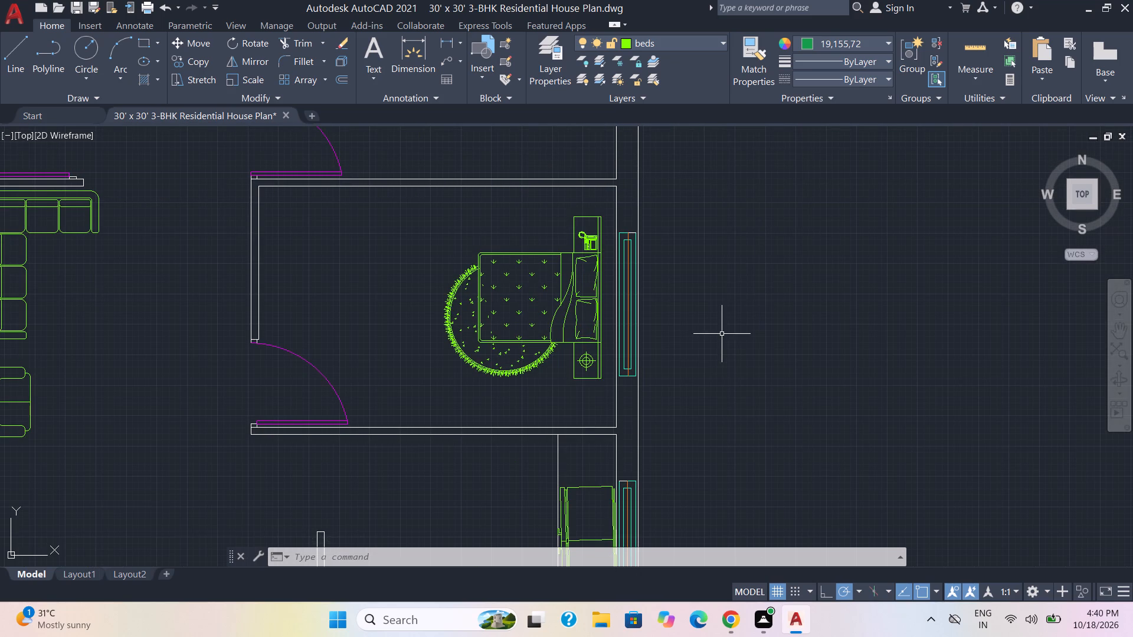
{"action": "scroll", "coordinate": [722, 334], "scroll_direction": "up", "scroll_amount": 2}
{"action": "scroll", "coordinate": [715, 347], "scroll_direction": "down", "scroll_amount": 2}
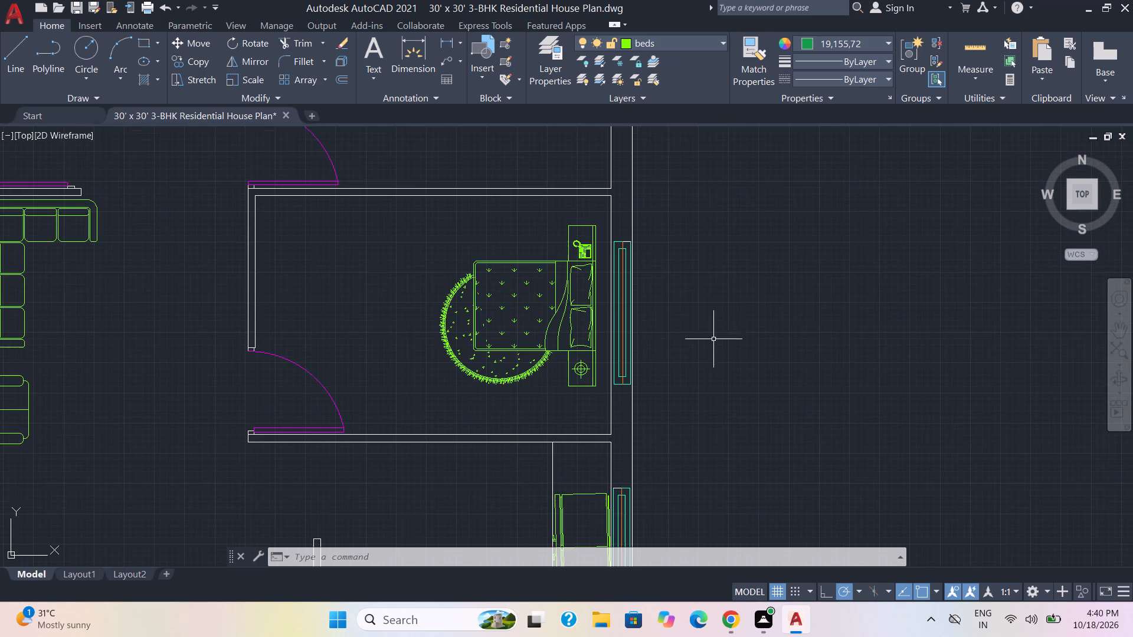
{"action": "middle_click_drag", "start_coordinate": [711, 353], "coordinate": [736, 127]}
{"action": "scroll", "coordinate": [755, 321], "scroll_direction": "up", "scroll_amount": 2}
{"action": "scroll", "coordinate": [682, 380], "scroll_direction": "down", "scroll_amount": 1}
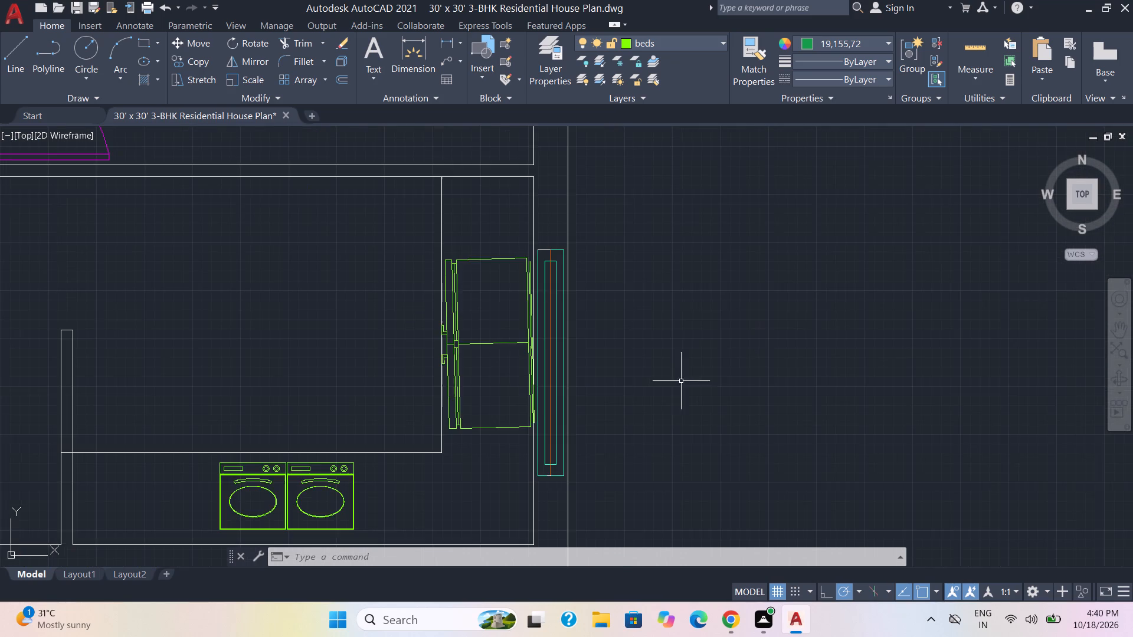
{"action": "scroll", "coordinate": [675, 375], "scroll_direction": "down", "scroll_amount": 1}
{"action": "scroll", "coordinate": [692, 318], "scroll_direction": "down", "scroll_amount": 1}
{"action": "middle_click_drag", "start_coordinate": [692, 317], "coordinate": [696, 317]}
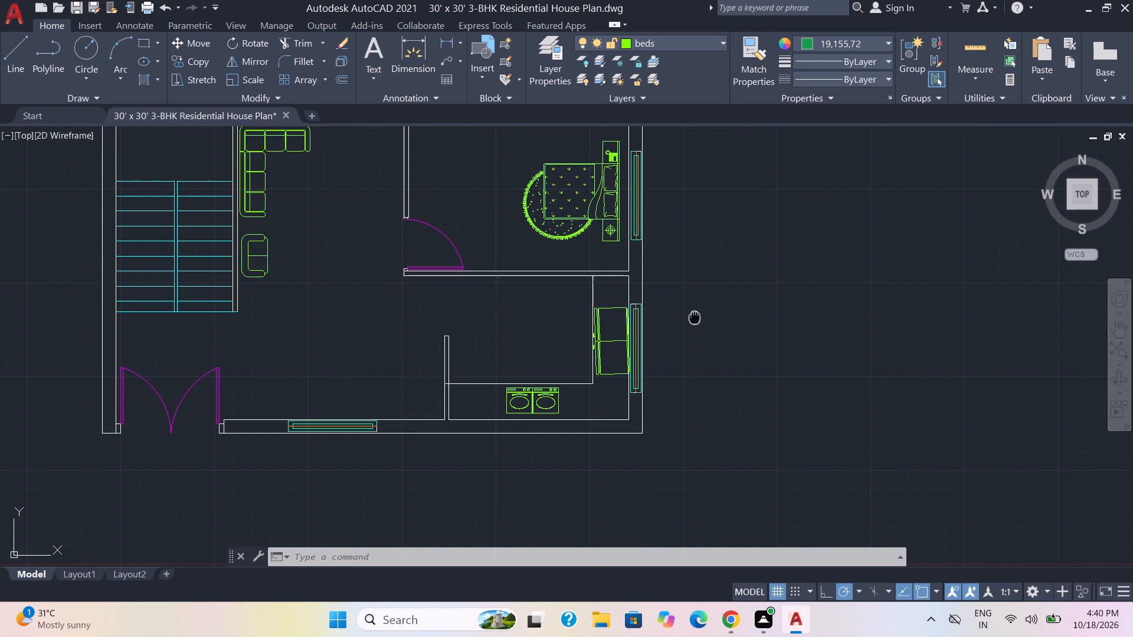
{"action": "middle_click_drag", "start_coordinate": [696, 317], "coordinate": [830, 372]}
{"action": "scroll", "coordinate": [751, 327], "scroll_direction": "down", "scroll_amount": 2}
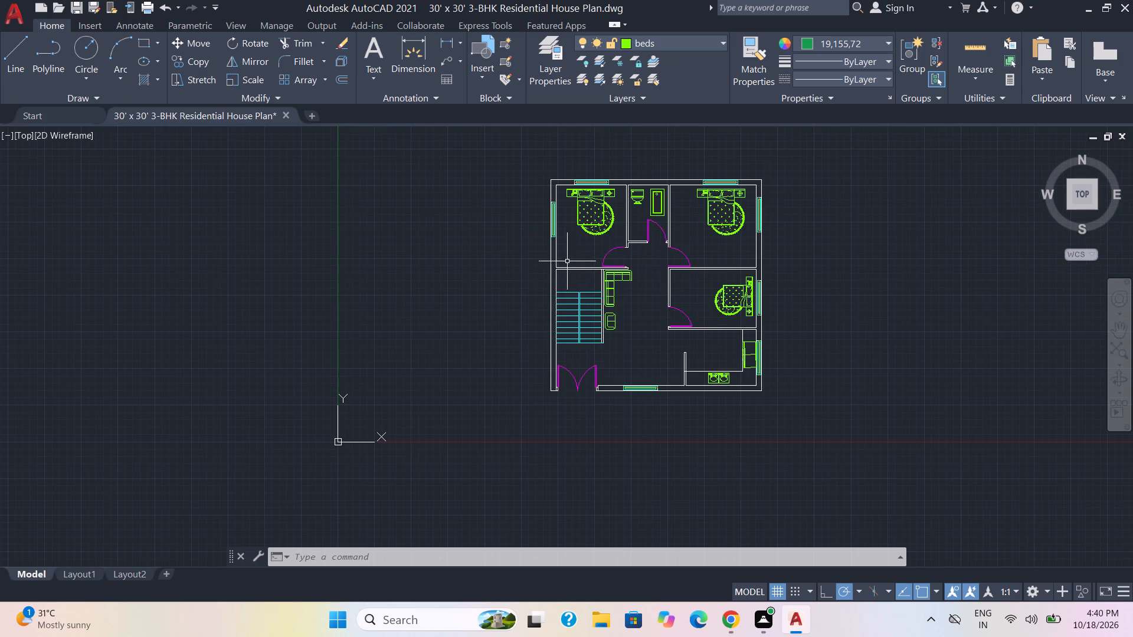
{"action": "scroll", "coordinate": [568, 258], "scroll_direction": "up", "scroll_amount": 2}
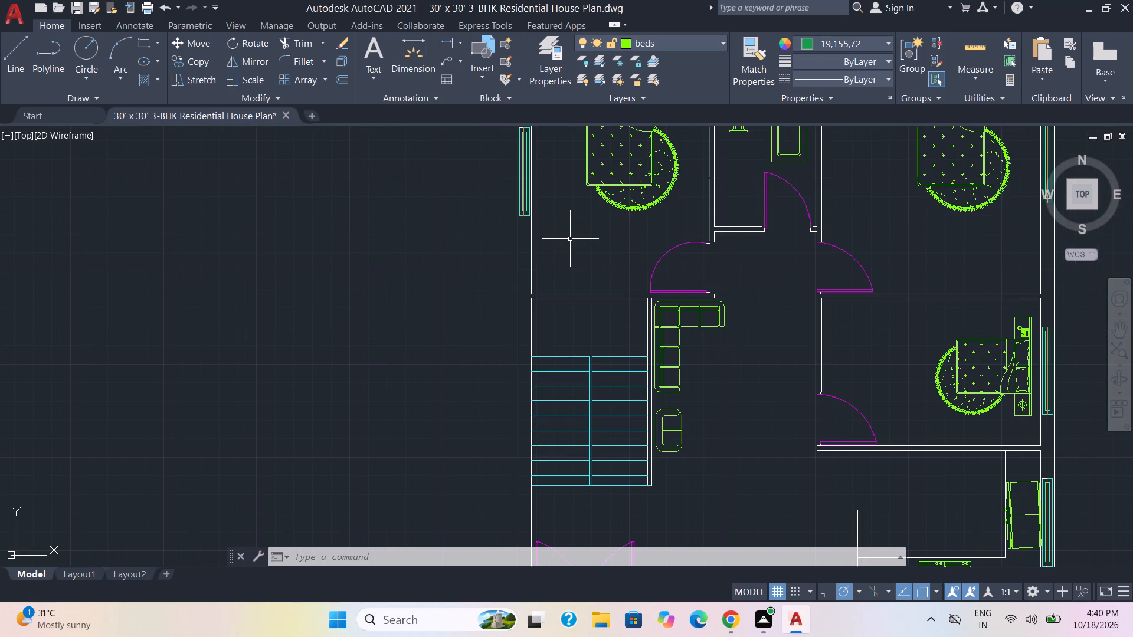
Add a multiline text label reading BEDROOM 1 with 10' X 12' on the second line, below the bed in the upper-left bedroom.
{"action": "middle_click_drag", "start_coordinate": [629, 258], "coordinate": [430, 293]}
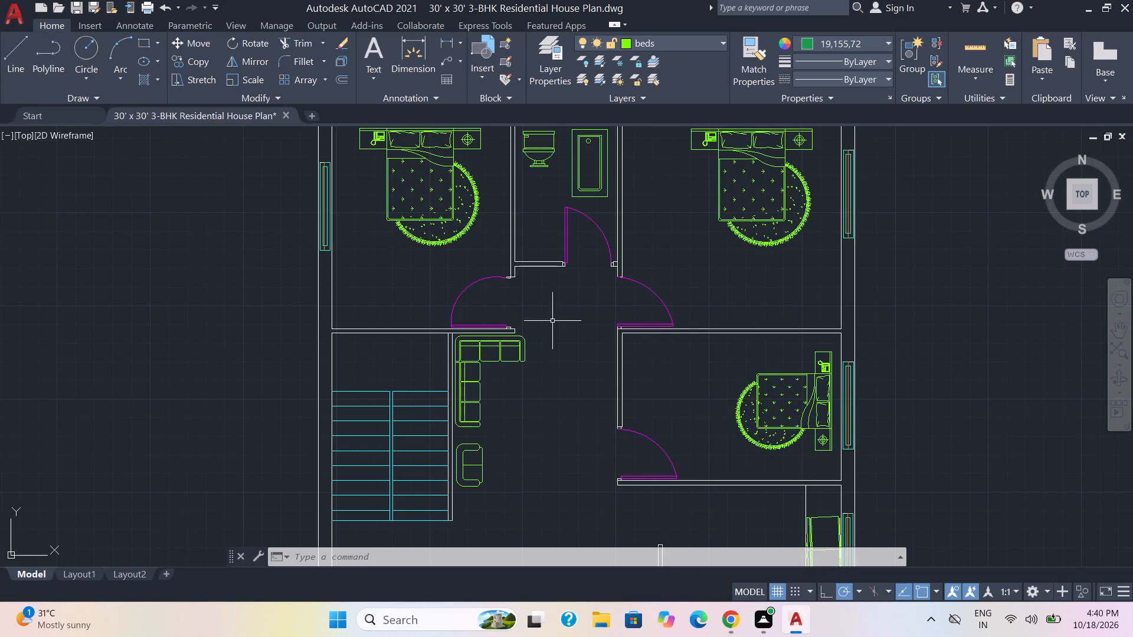
{"action": "left_click", "coordinate": [373, 53]}
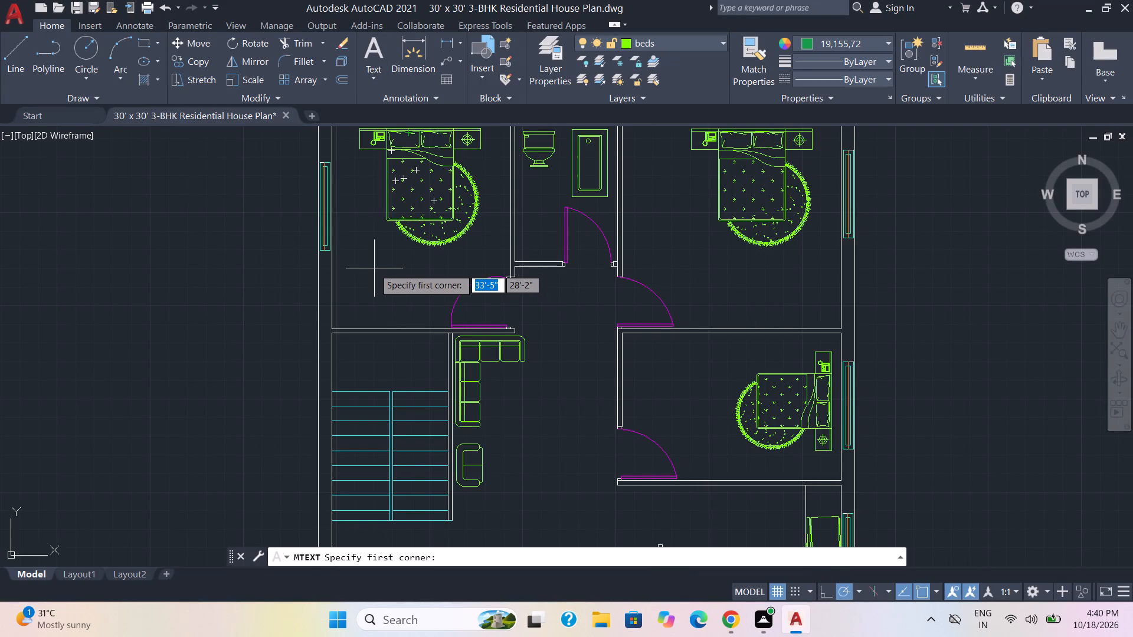
{"action": "double_click", "coordinate": [374, 268]}
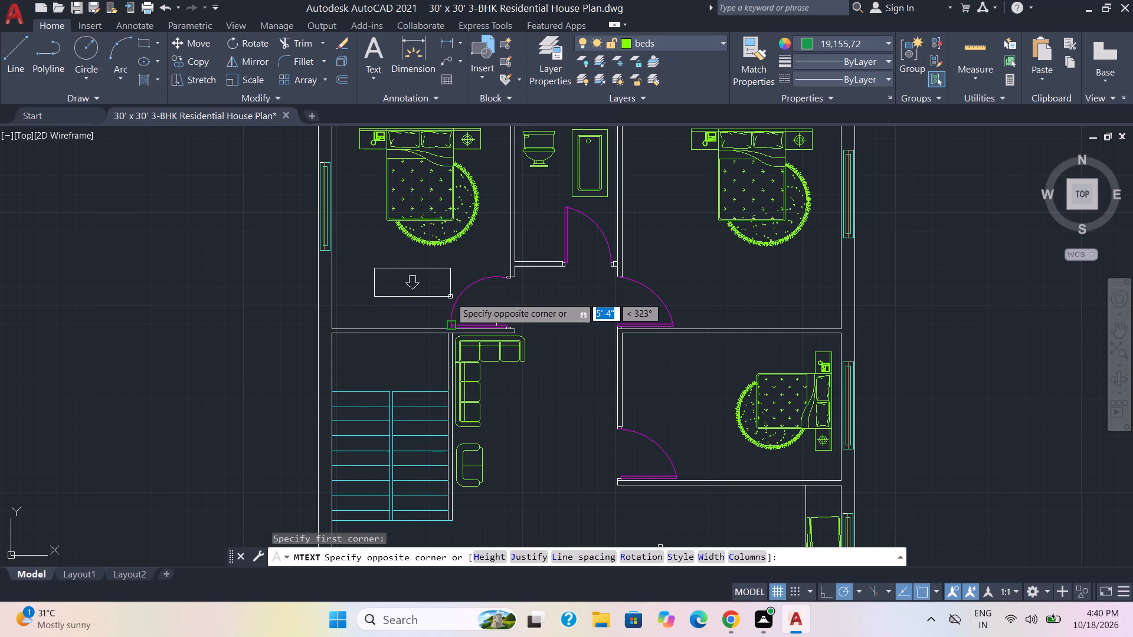
{"action": "left_click", "coordinate": [456, 296]}
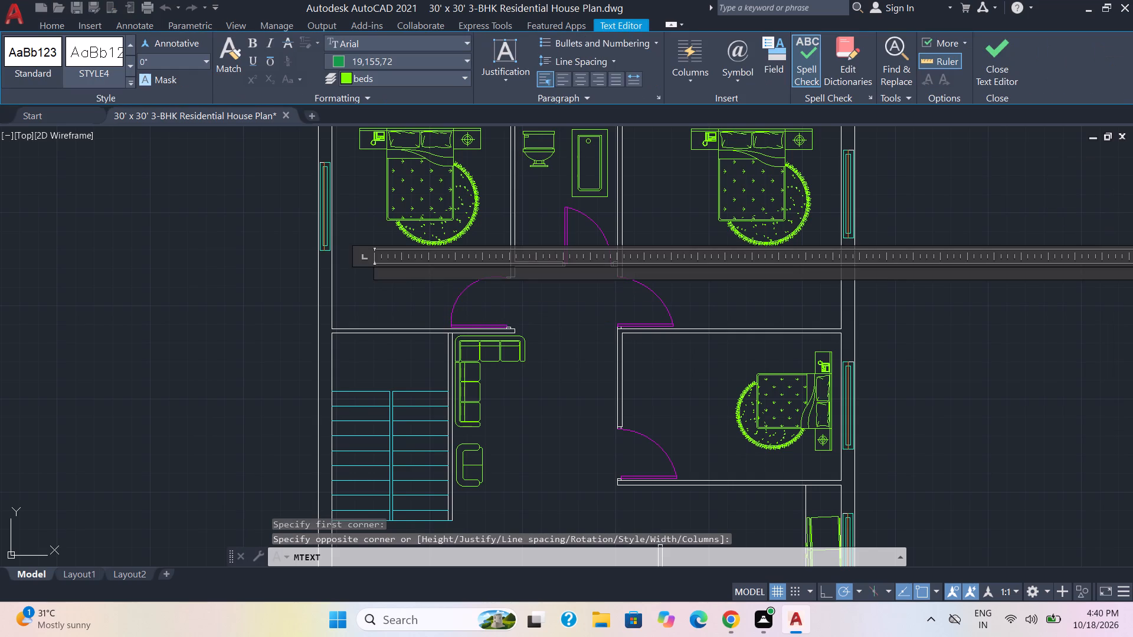
{"action": "type", "text": "BEDROOM 1"}
{"action": "key", "text": "Return"}
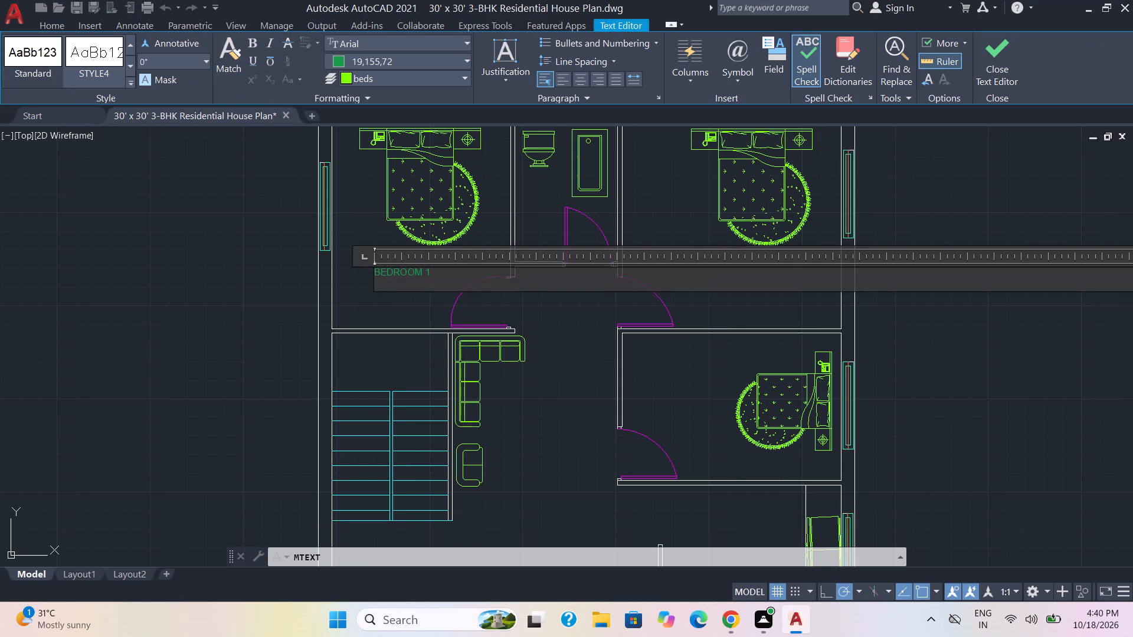
{"action": "type", "text": "10' X"}
{"action": "key", "text": "space"}
{"action": "type", "text": "12'"}
{"action": "key", "text": "Return"}
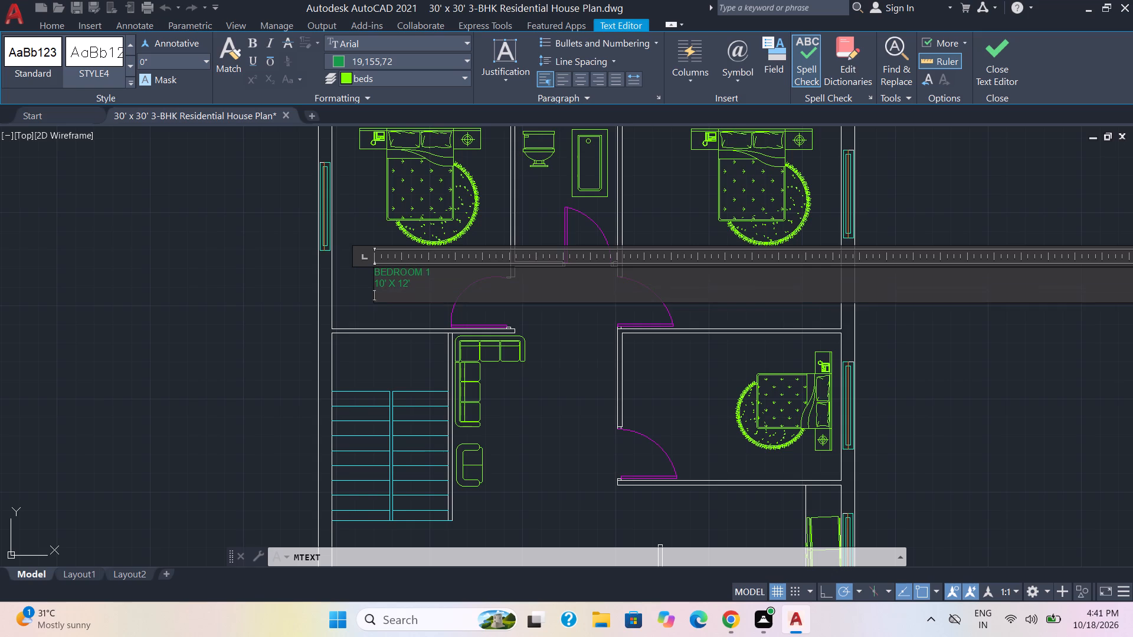
{"action": "key", "text": "Escape"}
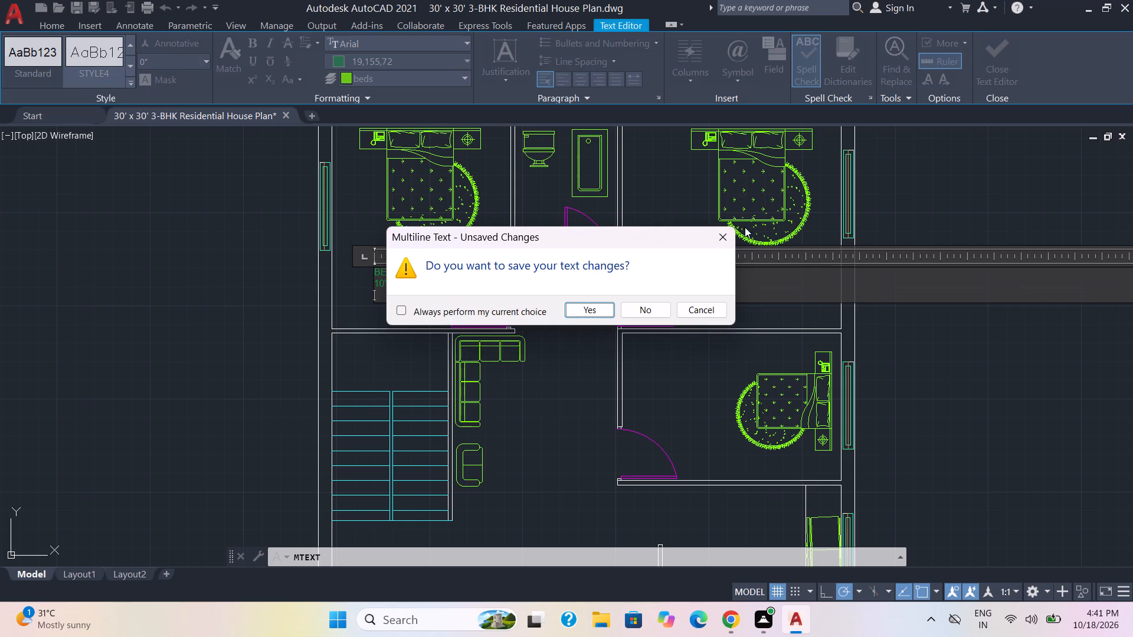
{"action": "left_click", "coordinate": [721, 235]}
{"action": "key", "text": "space"}
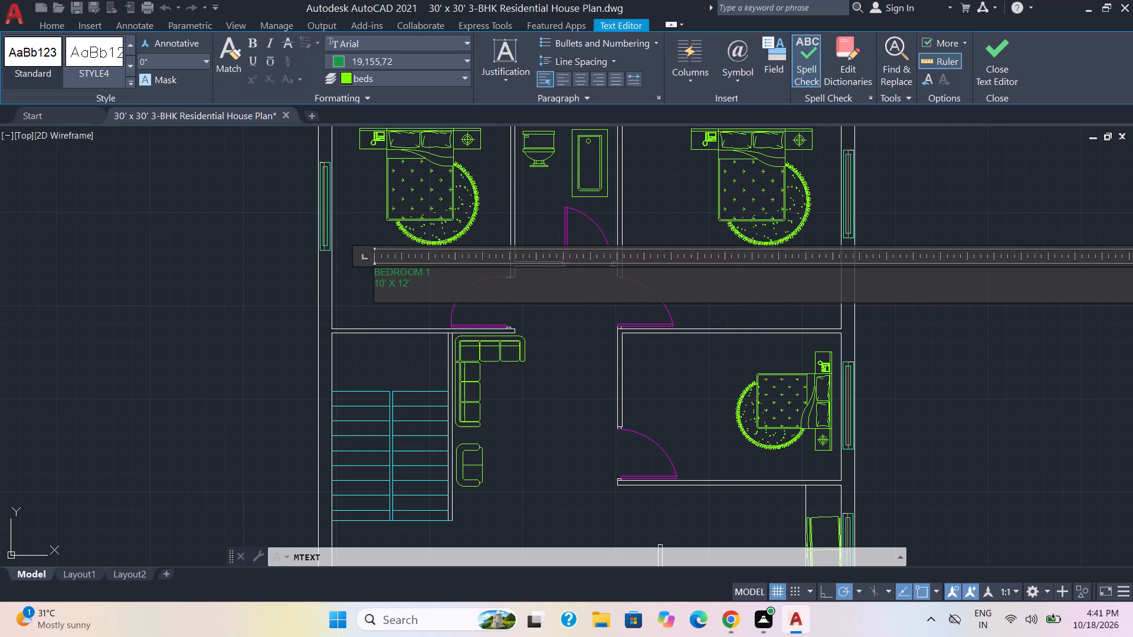
{"action": "left_click", "coordinate": [205, 256]}
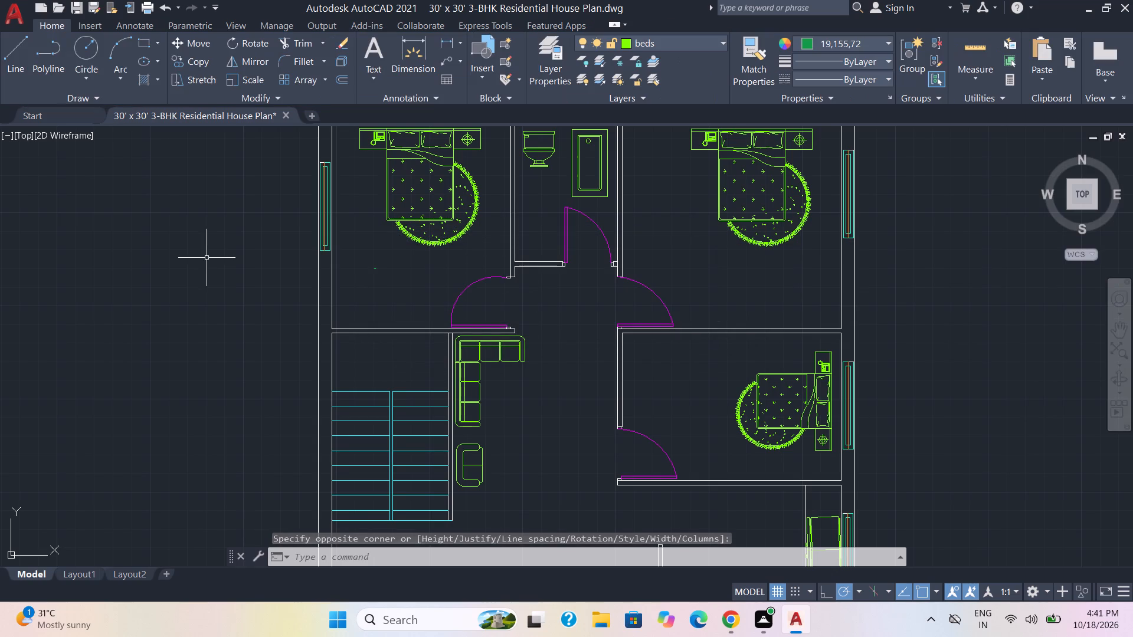
Set the linetype scale of the BEDROOM 1 label to 10, then raise it to 50.
{"action": "scroll", "coordinate": [367, 280], "scroll_direction": "up", "scroll_amount": 4}
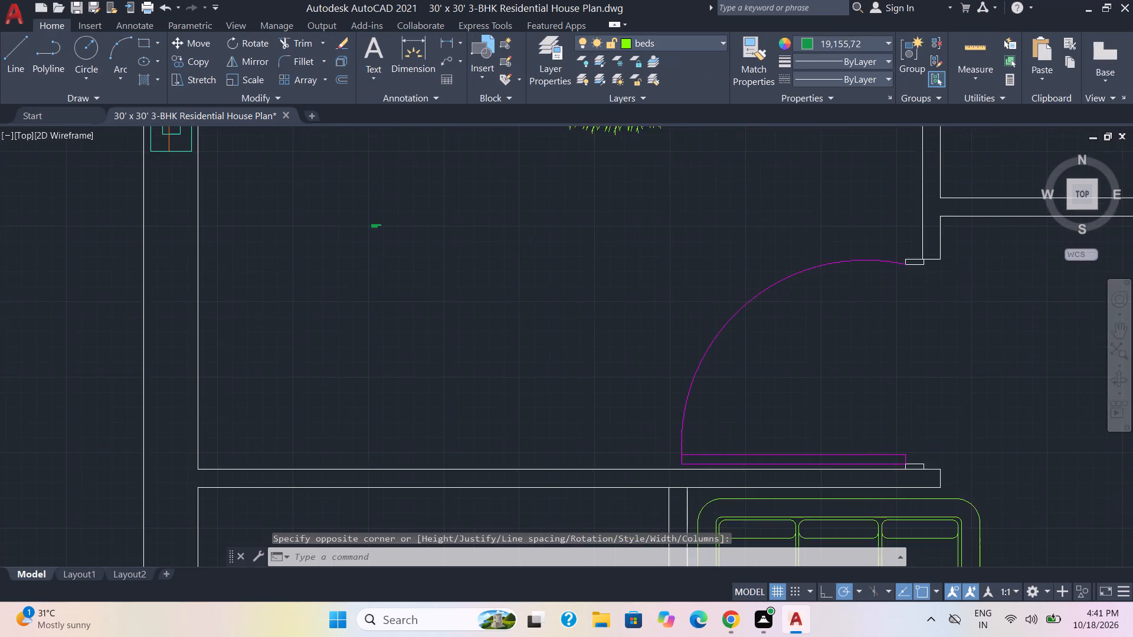
{"action": "left_click", "coordinate": [405, 211]}
{"action": "left_click", "coordinate": [282, 159]}
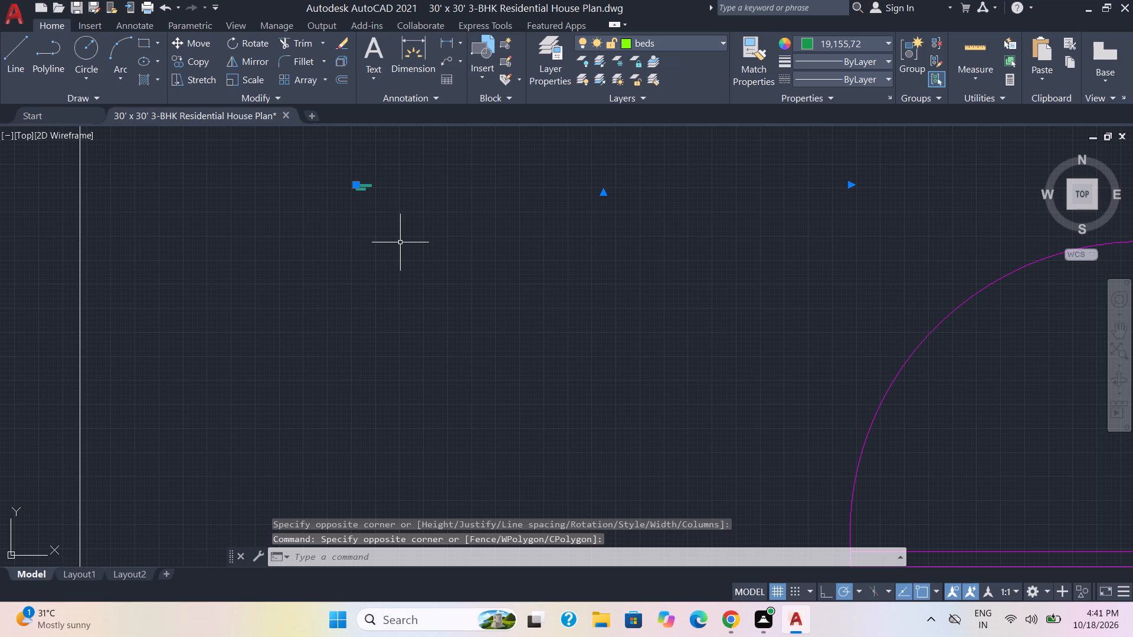
{"action": "key", "text": "ctrl+1"}
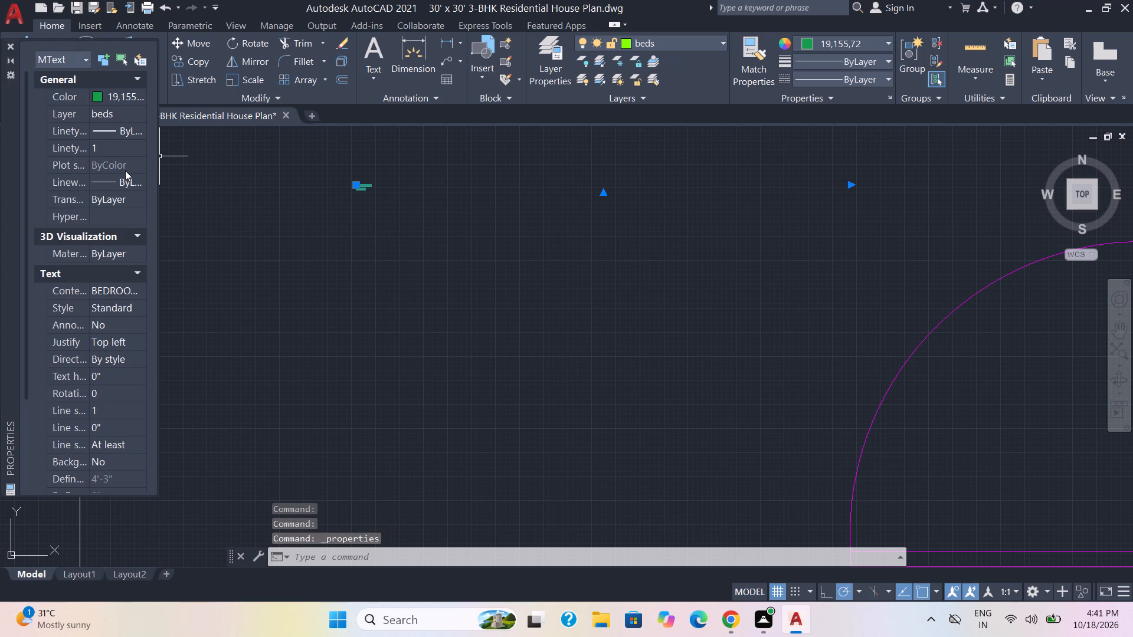
{"action": "left_click", "coordinate": [112, 147]}
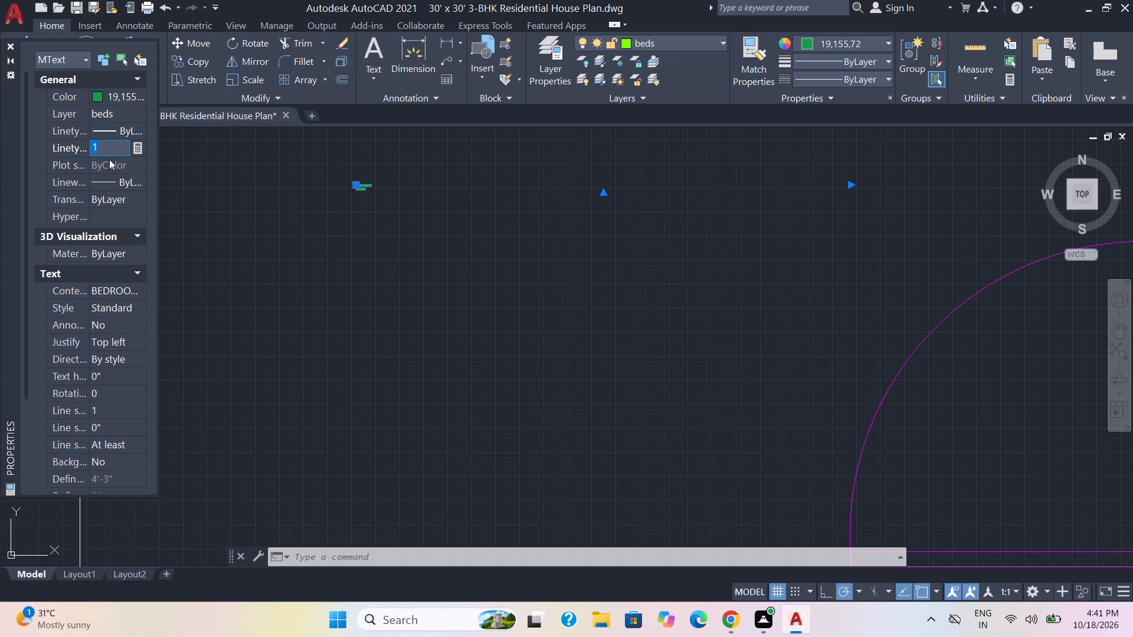
{"action": "key", "text": "1"}
{"action": "key", "text": "0"}
{"action": "key", "text": "Return"}
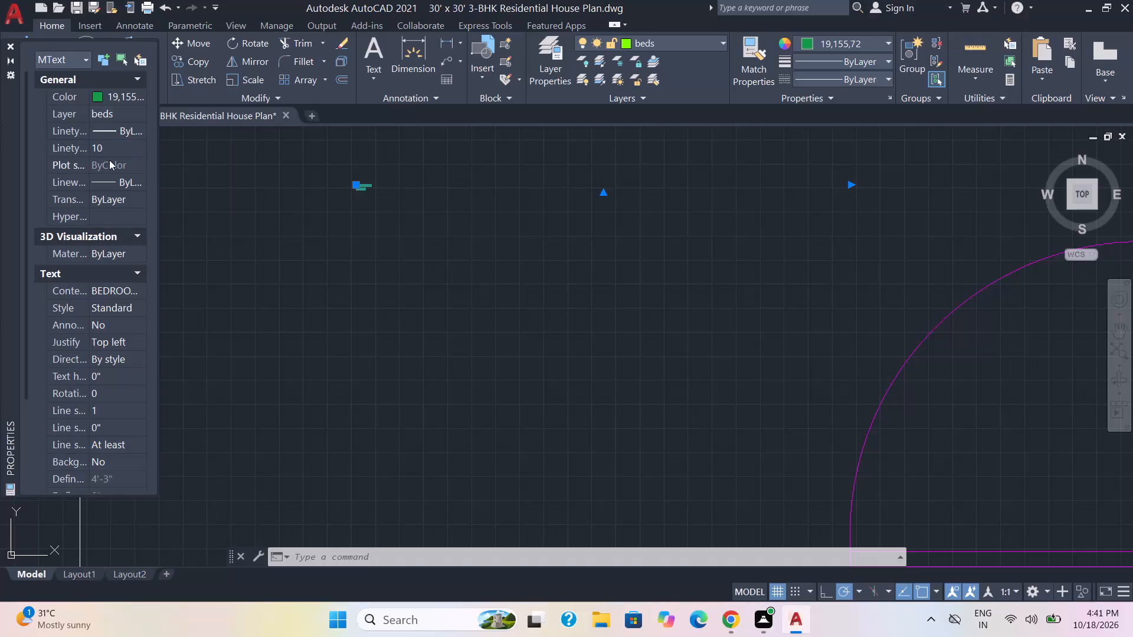
{"action": "scroll", "coordinate": [345, 221], "scroll_direction": "up", "scroll_amount": 2}
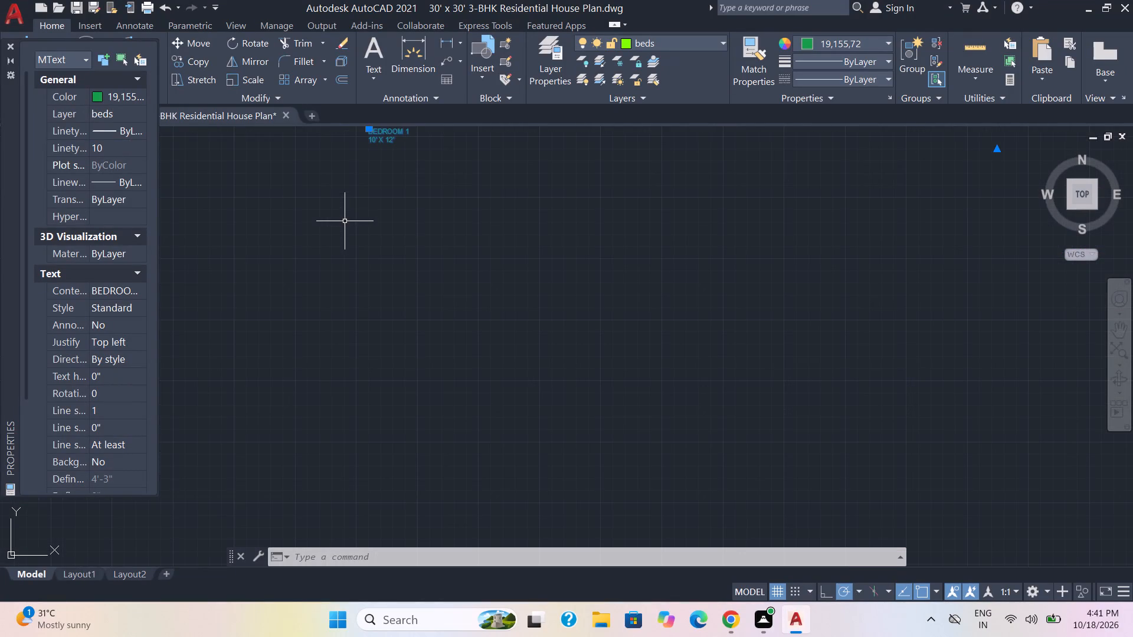
{"action": "scroll", "coordinate": [348, 220], "scroll_direction": "down", "scroll_amount": 1}
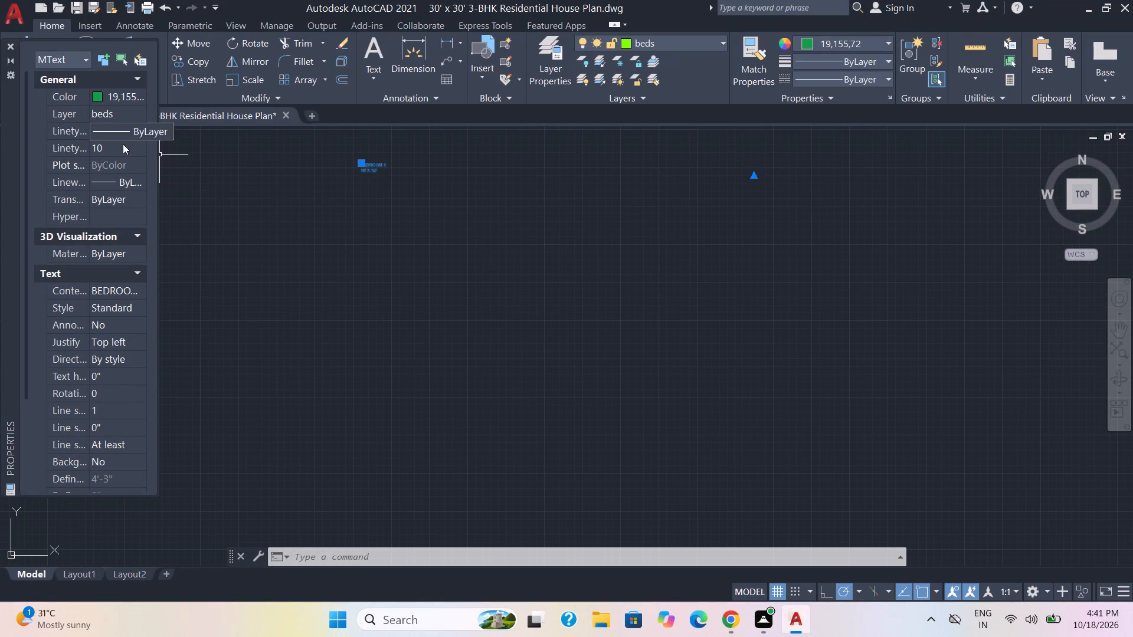
{"action": "left_click", "coordinate": [120, 149]}
{"action": "type", "text": "50"}
{"action": "key", "text": "Return"}
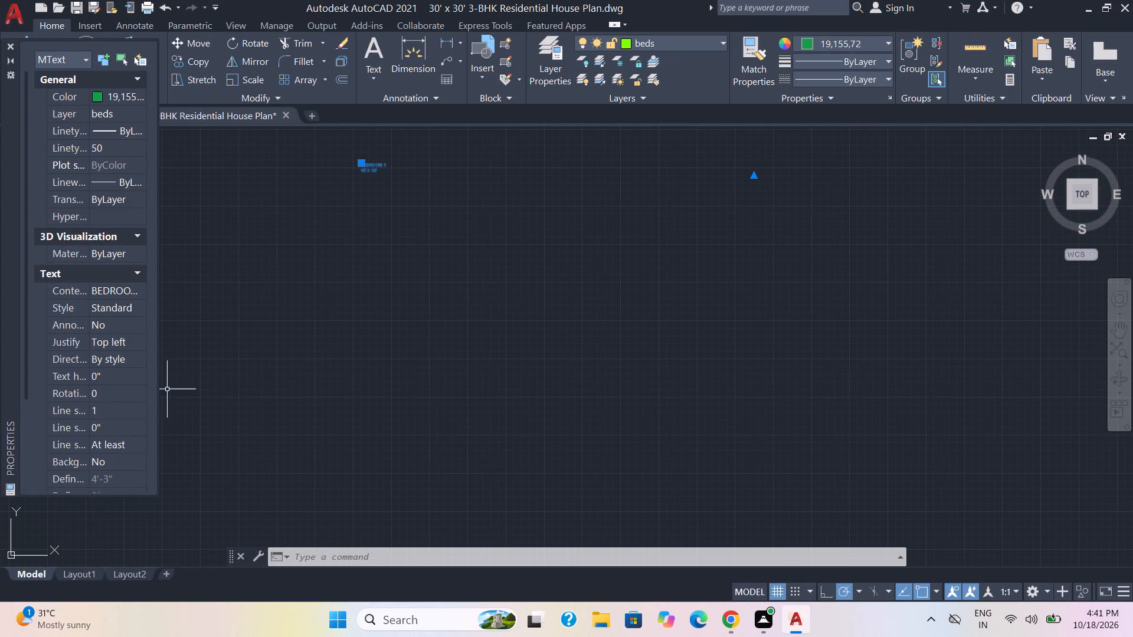
Set the text height of the BEDROOM 1 label to 10", then reduce it to 5".
{"action": "left_click", "coordinate": [112, 367]}
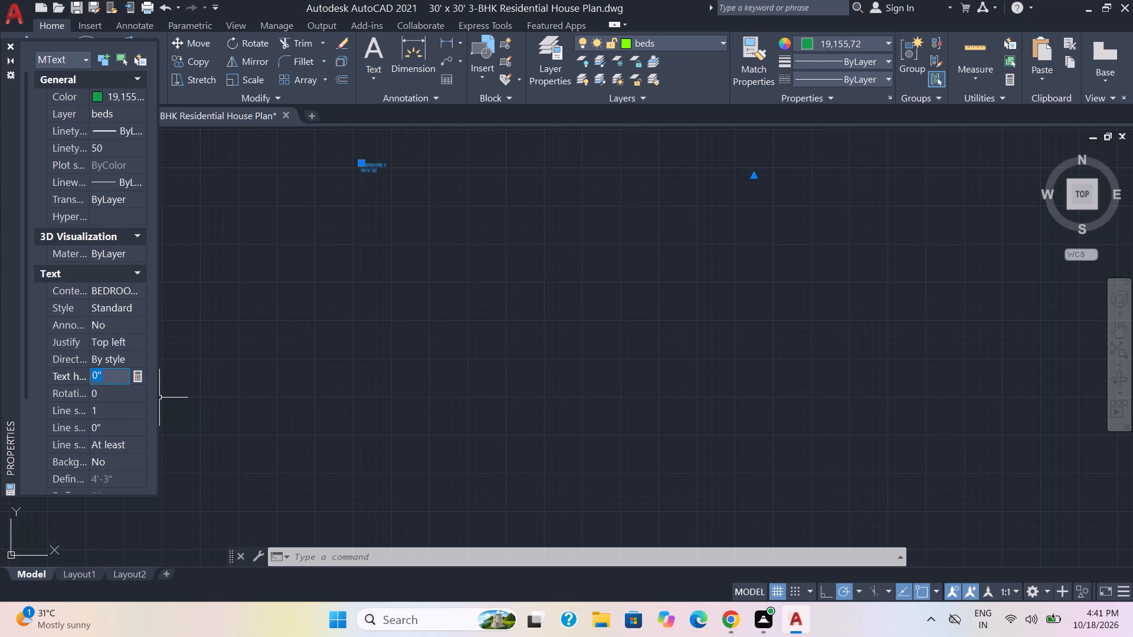
{"action": "type", "text": "10"}
{"action": "key", "text": "Return"}
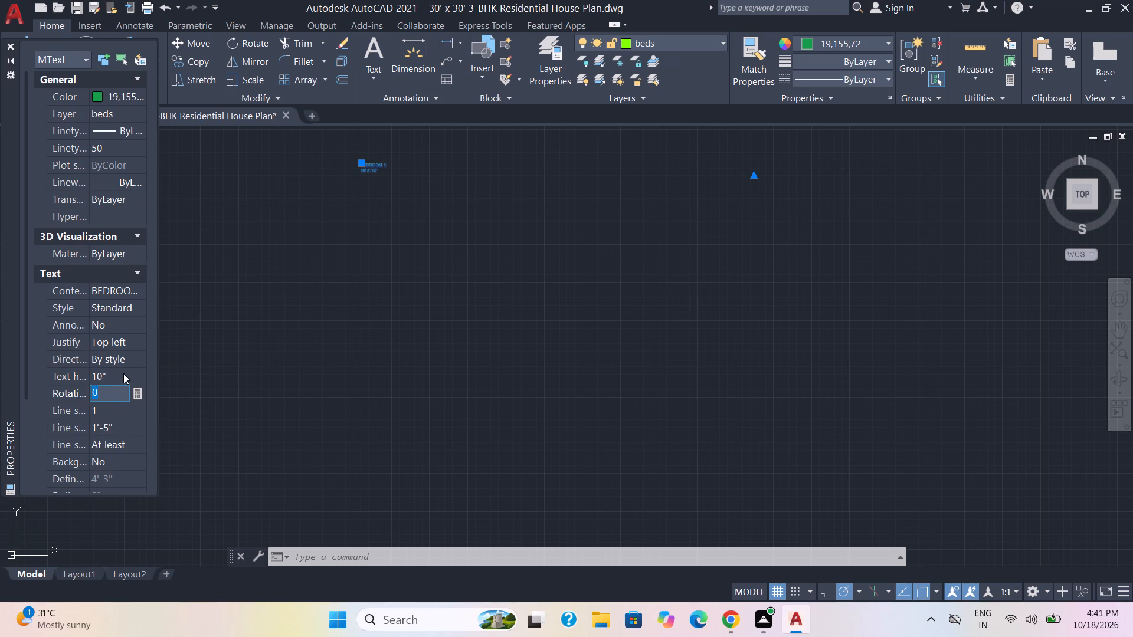
{"action": "left_click", "coordinate": [123, 375]}
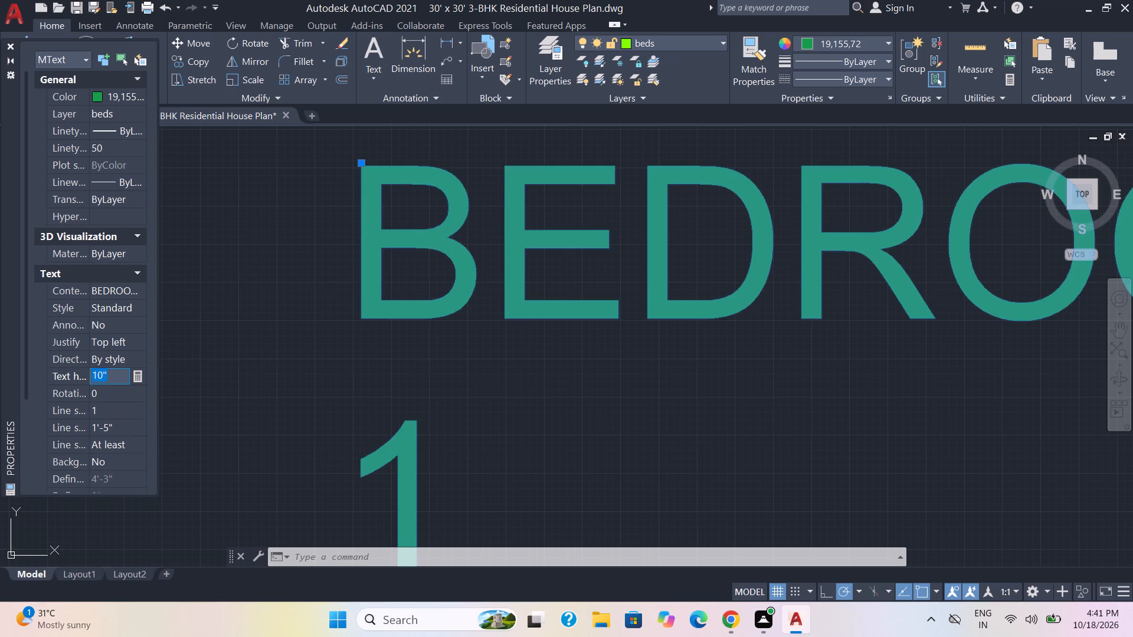
{"action": "key", "text": "5"}
{"action": "key", "text": "Return"}
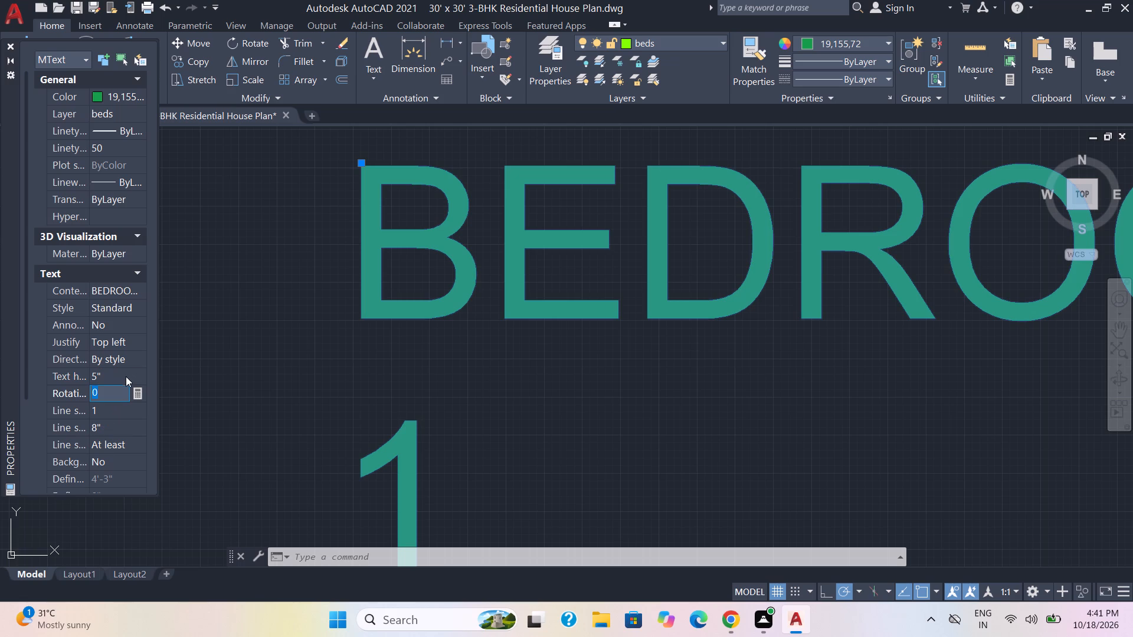
{"action": "scroll", "coordinate": [161, 363], "scroll_direction": "down", "scroll_amount": 2}
{"action": "scroll", "coordinate": [382, 462], "scroll_direction": "down", "scroll_amount": 1}
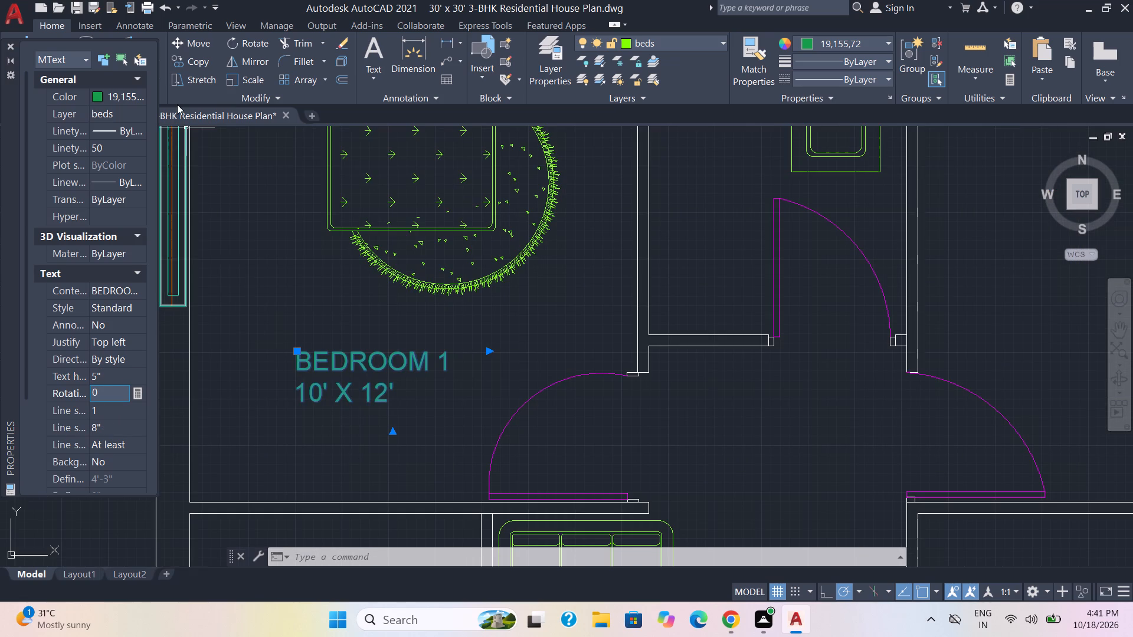
{"action": "left_click", "coordinate": [8, 47]}
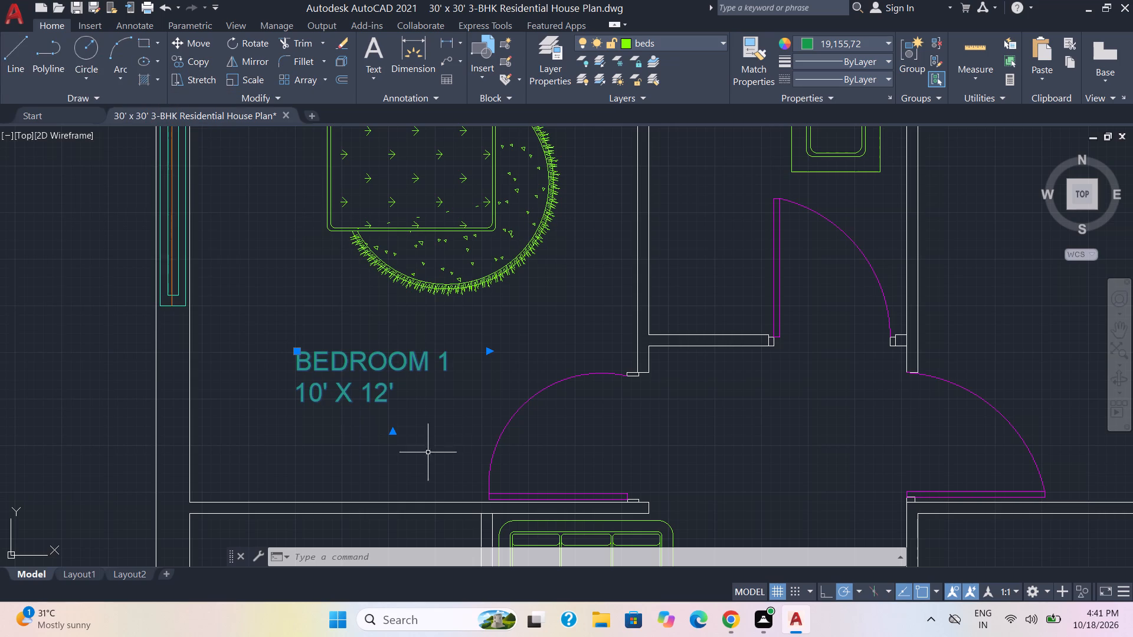
{"action": "key", "text": "Escape"}
Move the BEDROOM 1 label from the beds layer onto the text layer.
{"action": "left_click", "coordinate": [465, 415]}
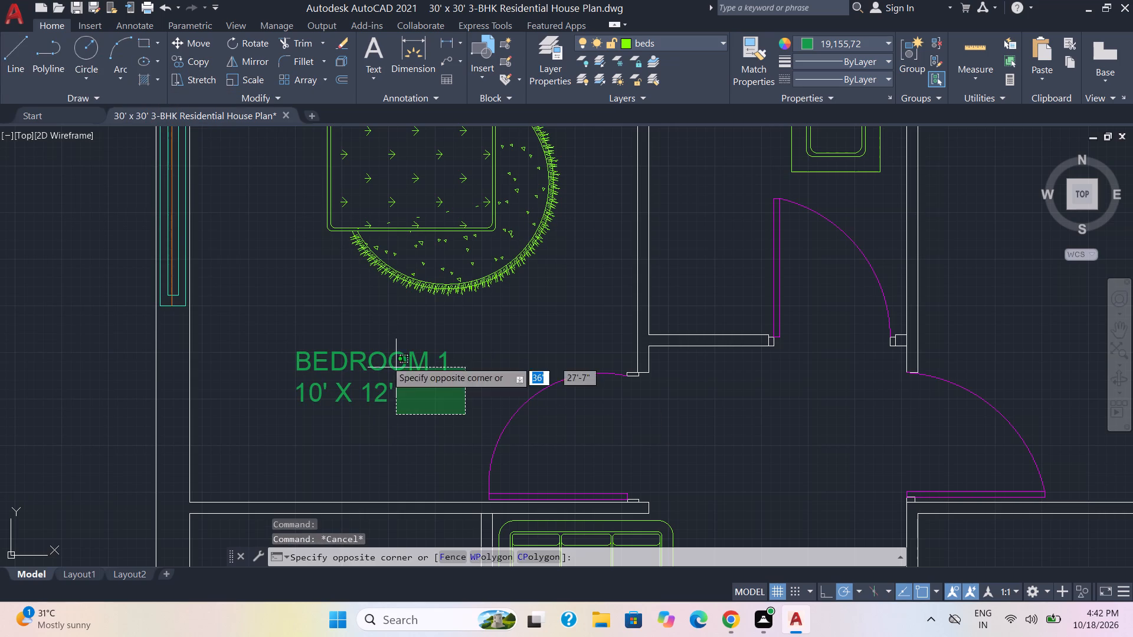
{"action": "left_click", "coordinate": [278, 327]}
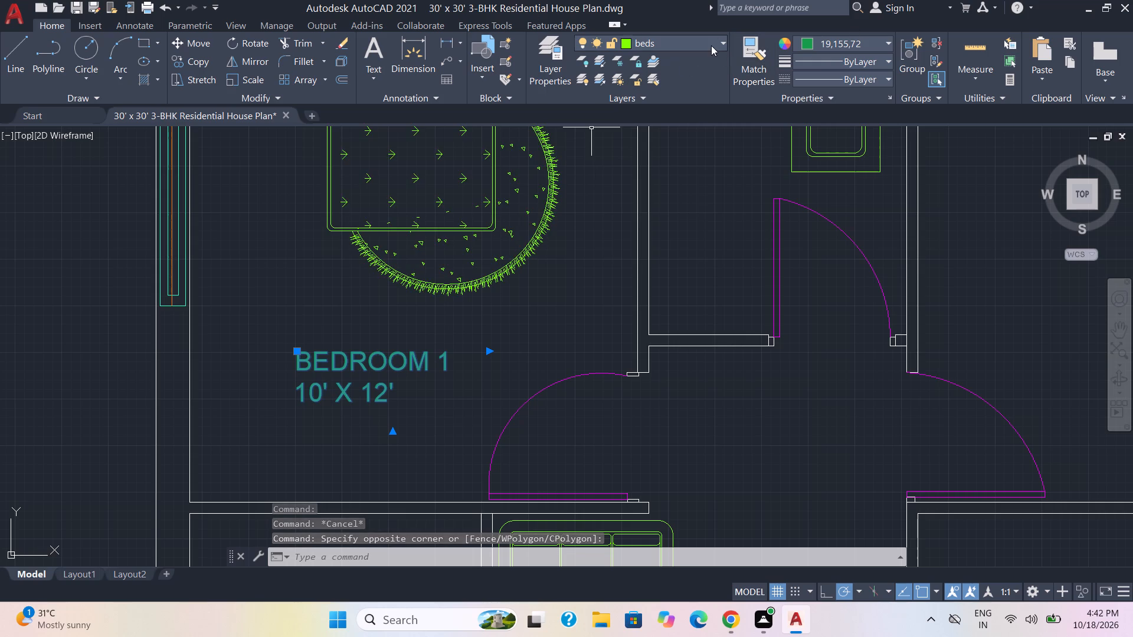
{"action": "left_click", "coordinate": [710, 45]}
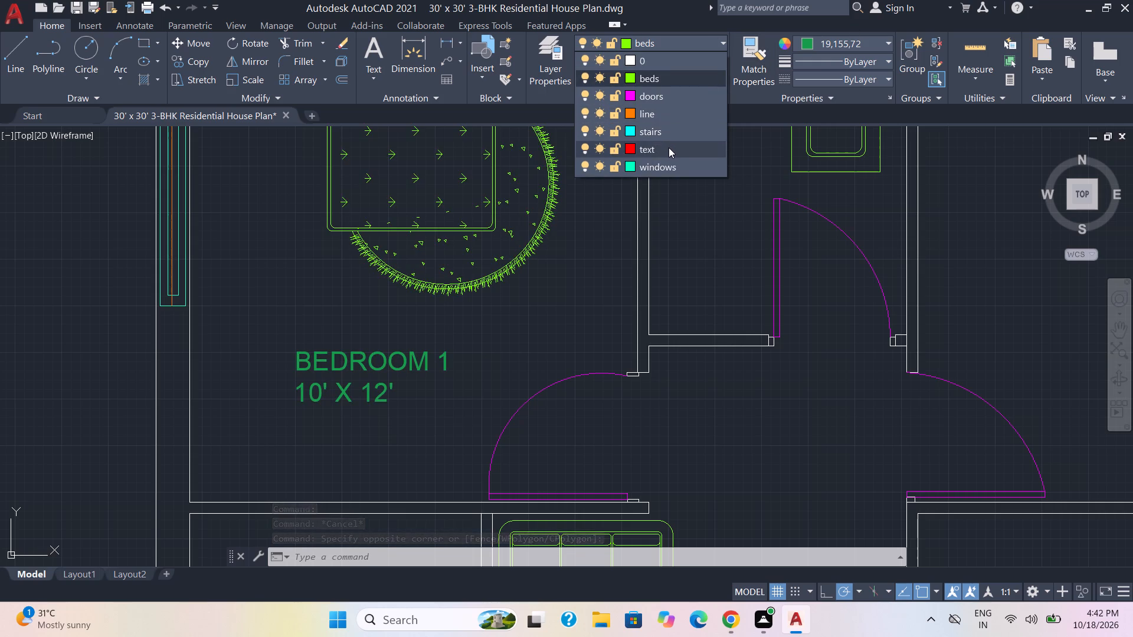
{"action": "left_click", "coordinate": [669, 147]}
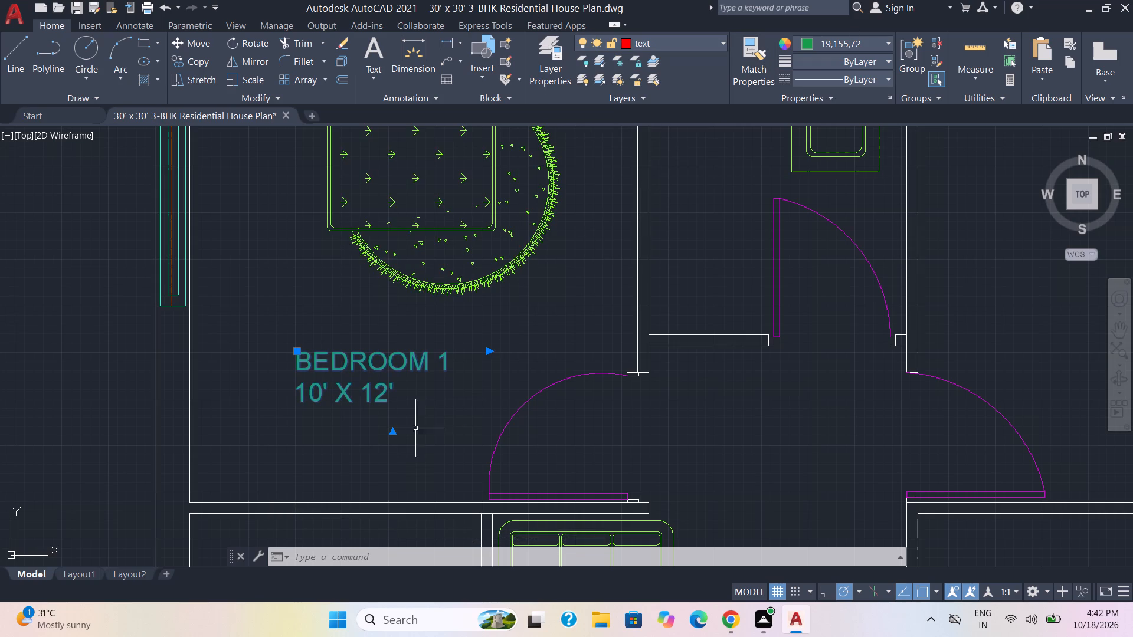
{"action": "left_click", "coordinate": [444, 431]}
{"action": "left_click", "coordinate": [284, 336]}
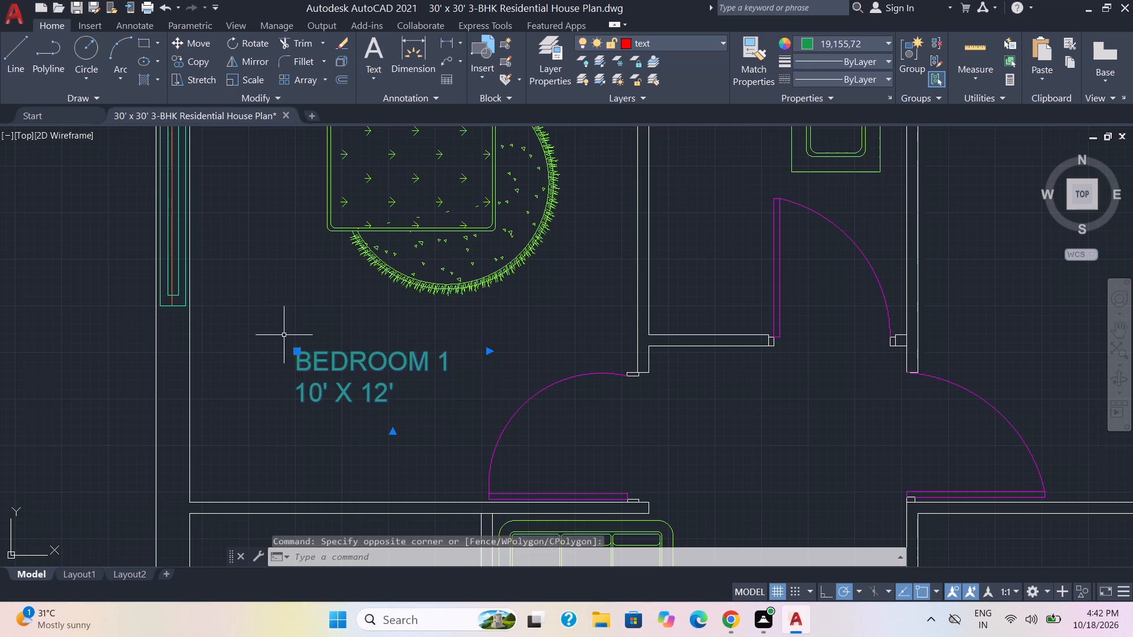
{"action": "left_click", "coordinate": [679, 35]}
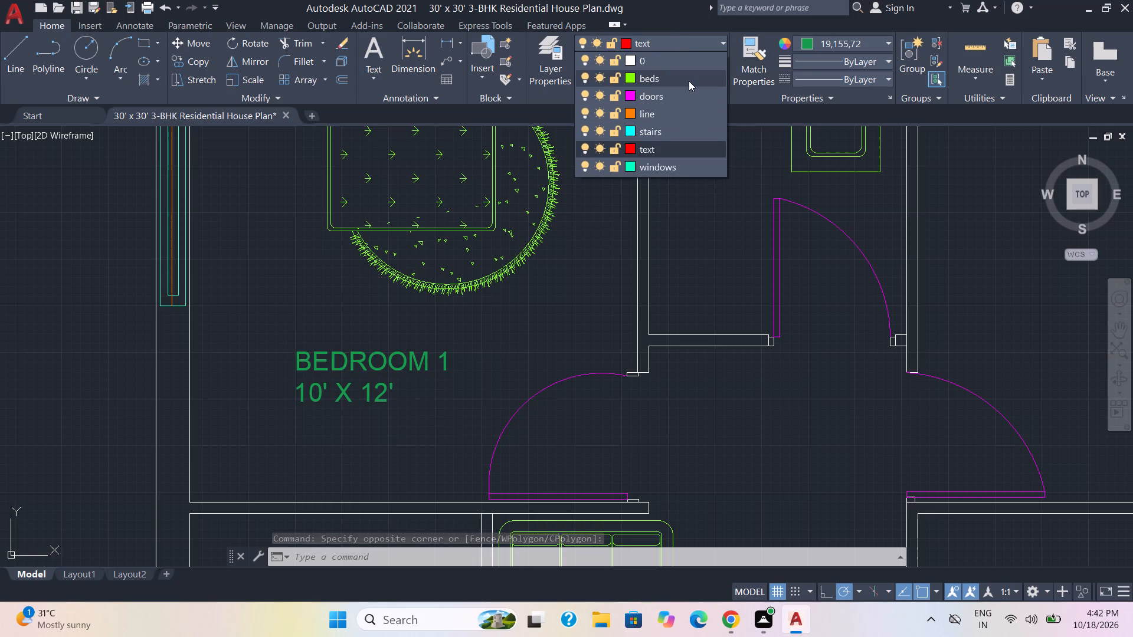
{"action": "left_click", "coordinate": [667, 148]}
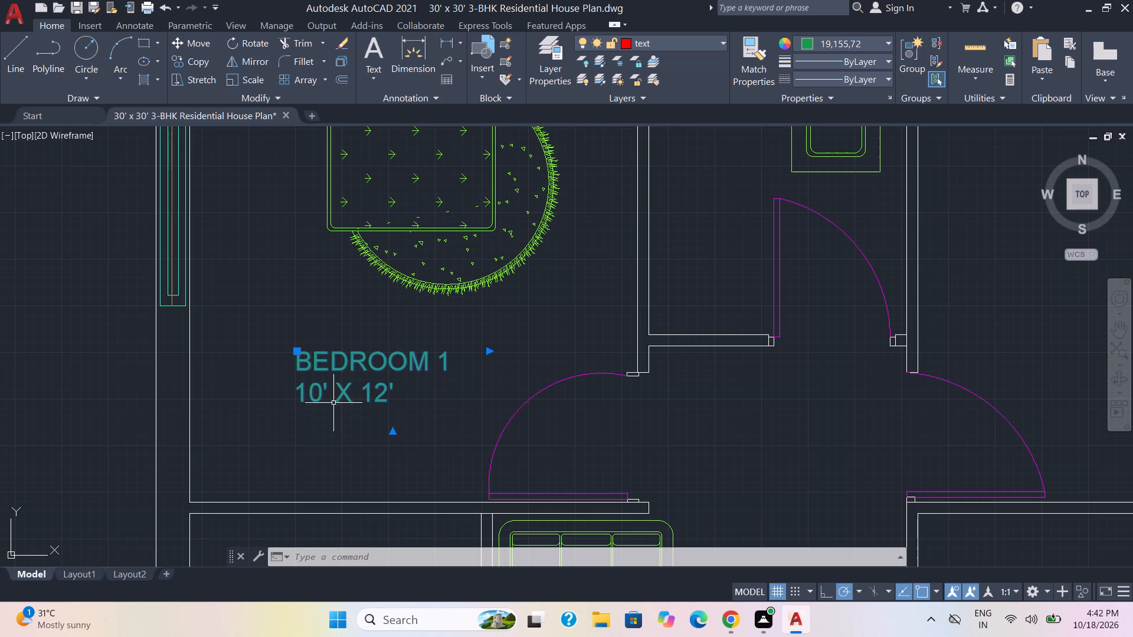
{"action": "key", "text": "Escape"}
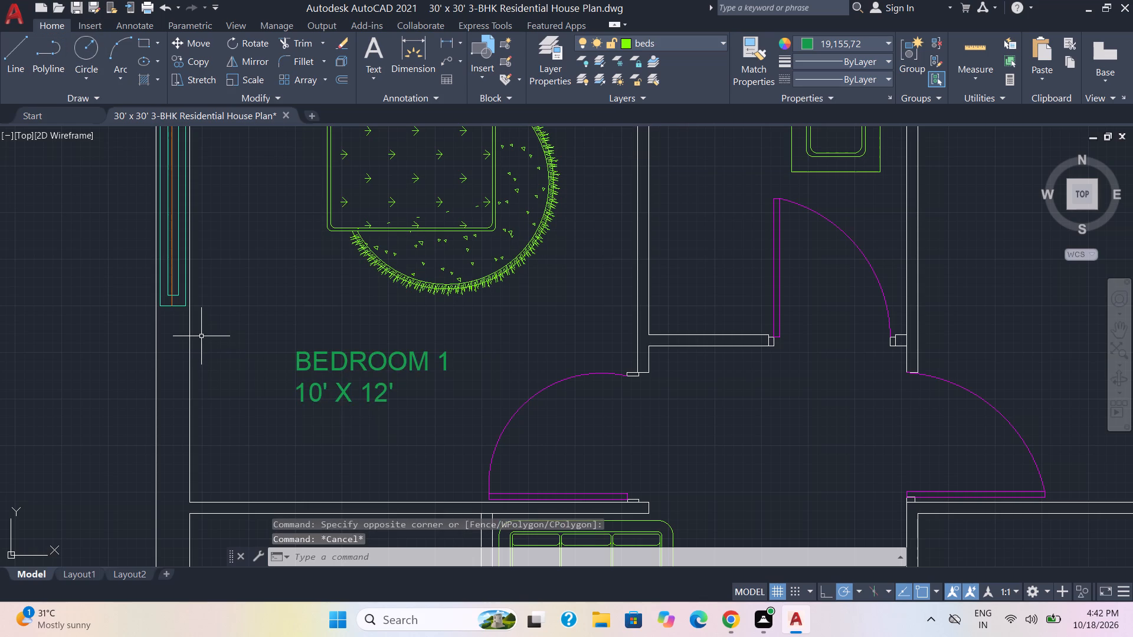
Set the colour of the BEDROOM 1 label in the upper-left bedroom to Red.
{"action": "left_click", "coordinate": [450, 420]}
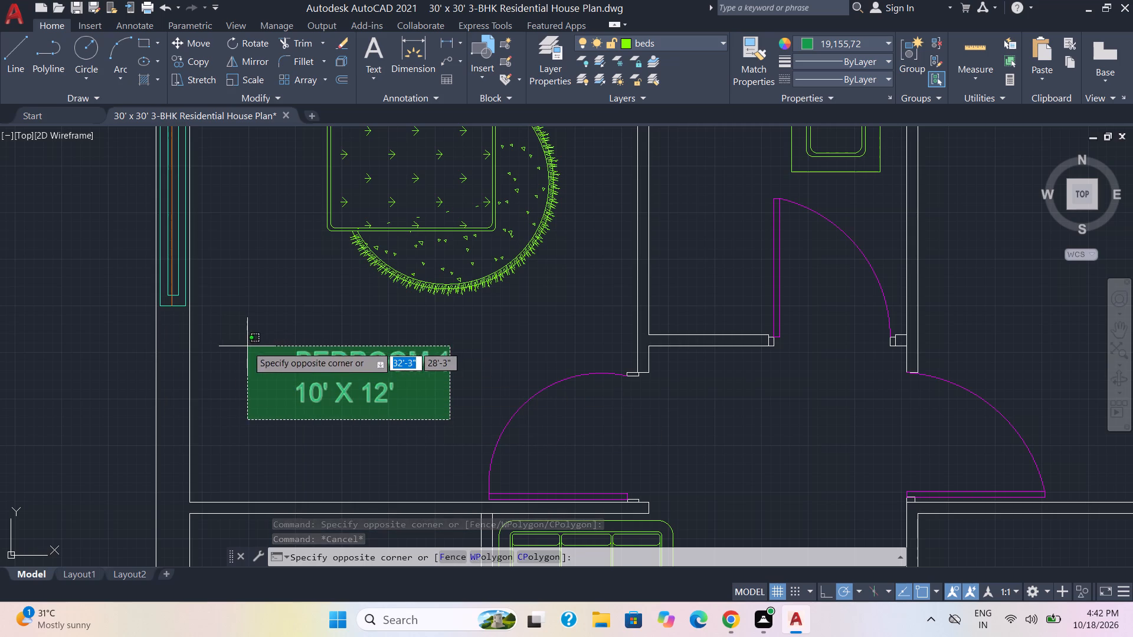
{"action": "left_click", "coordinate": [254, 349]}
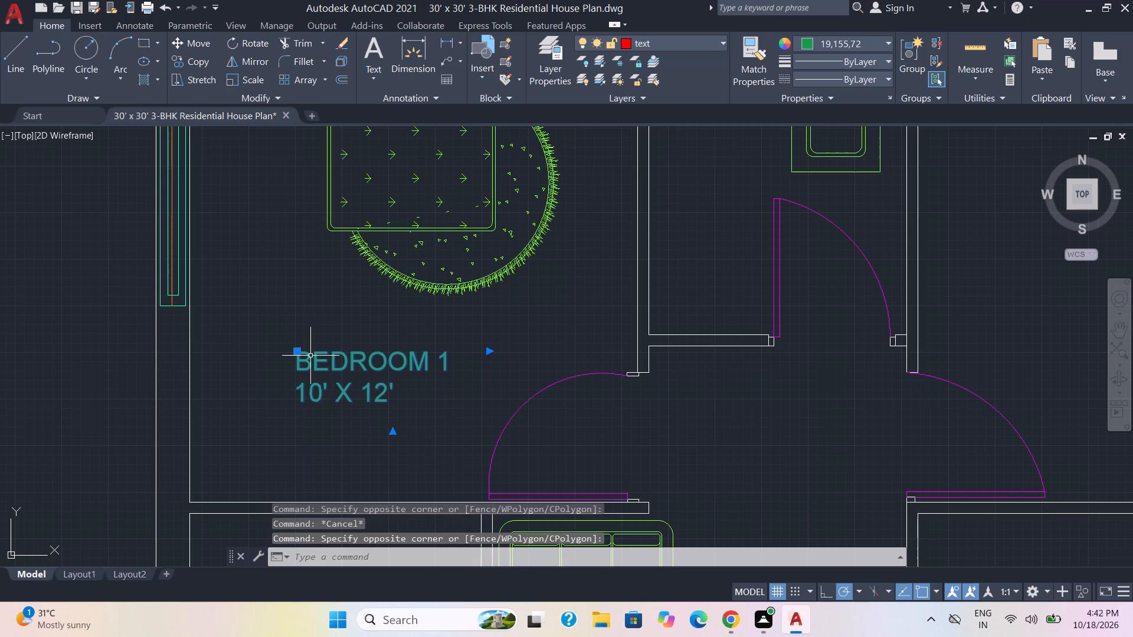
{"action": "key", "text": "ctrl+1"}
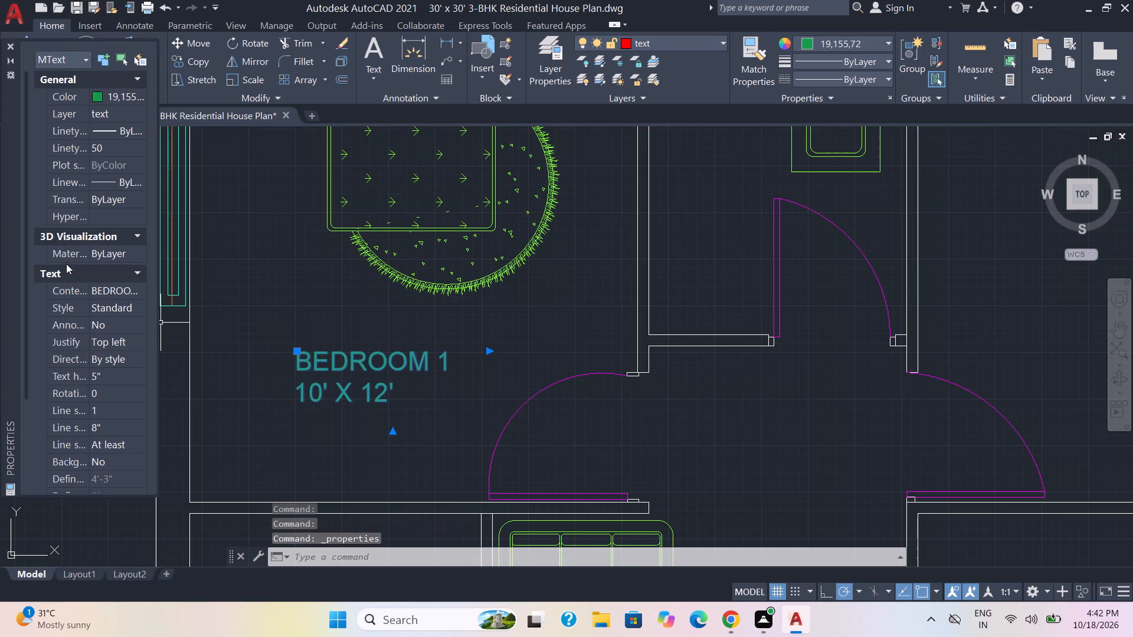
{"action": "left_click", "coordinate": [97, 96]}
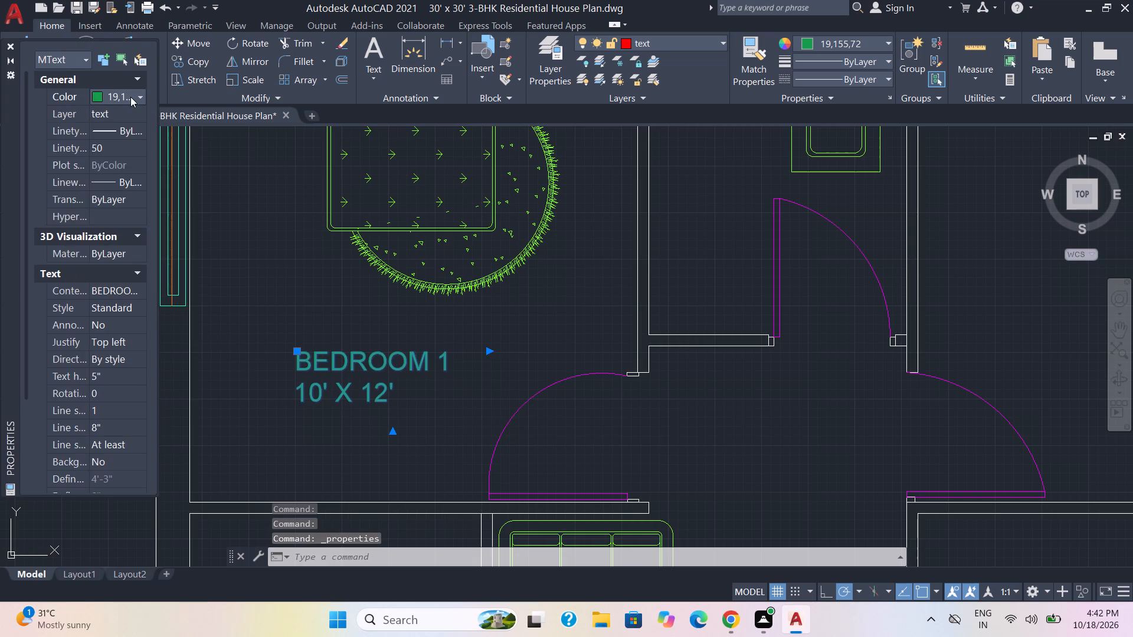
{"action": "left_click", "coordinate": [131, 97]}
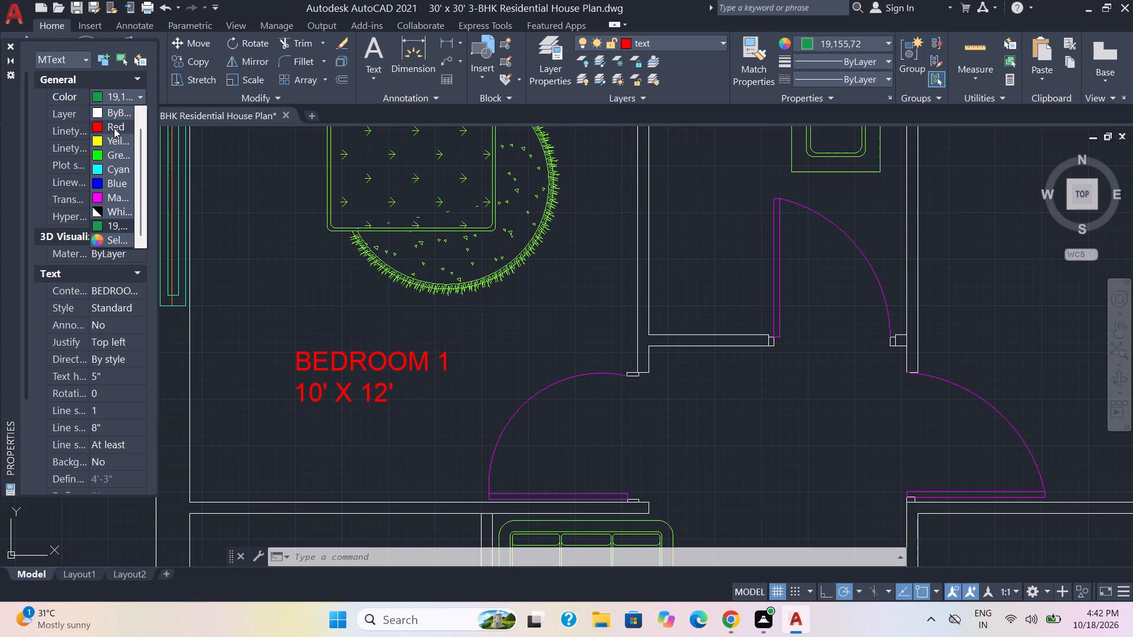
{"action": "left_click", "coordinate": [114, 128]}
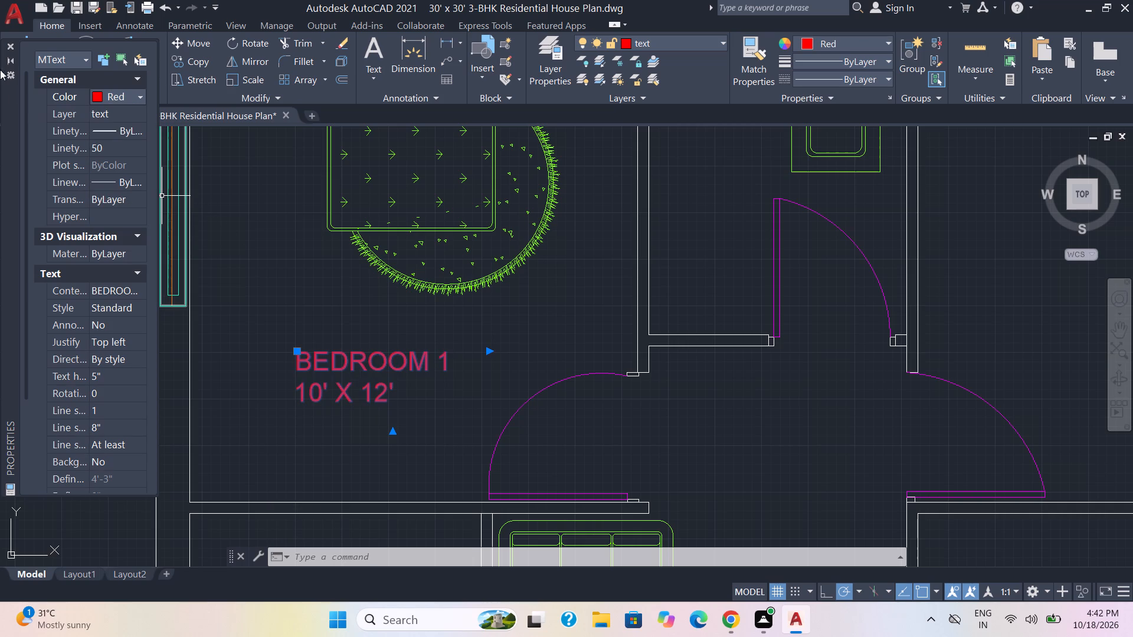
{"action": "left_click", "coordinate": [8, 48]}
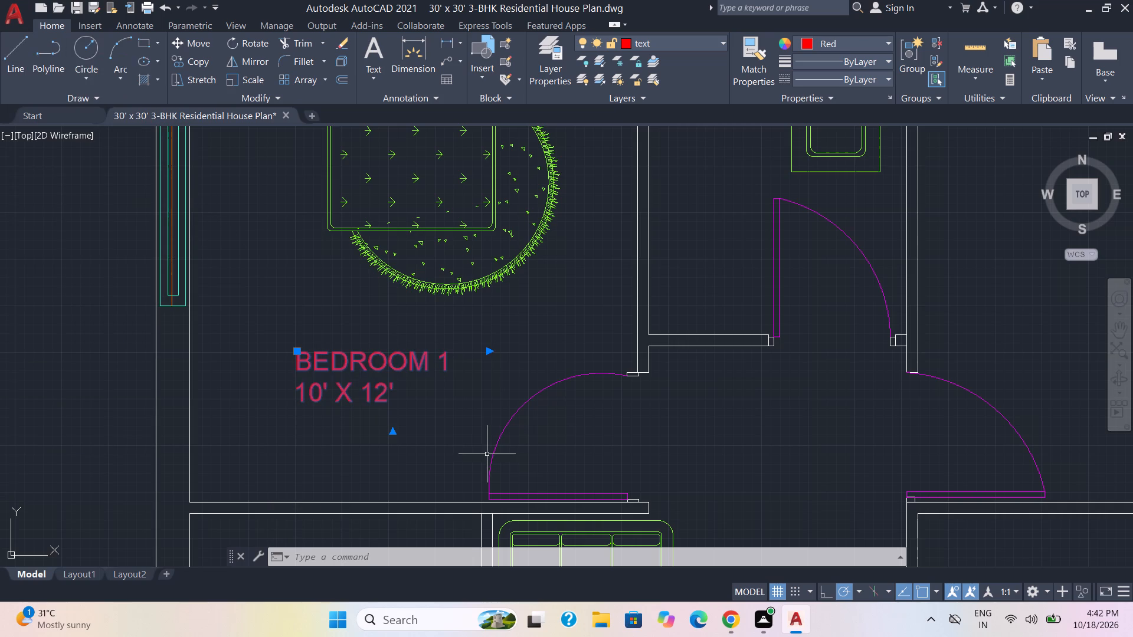
{"action": "key", "text": "Escape"}
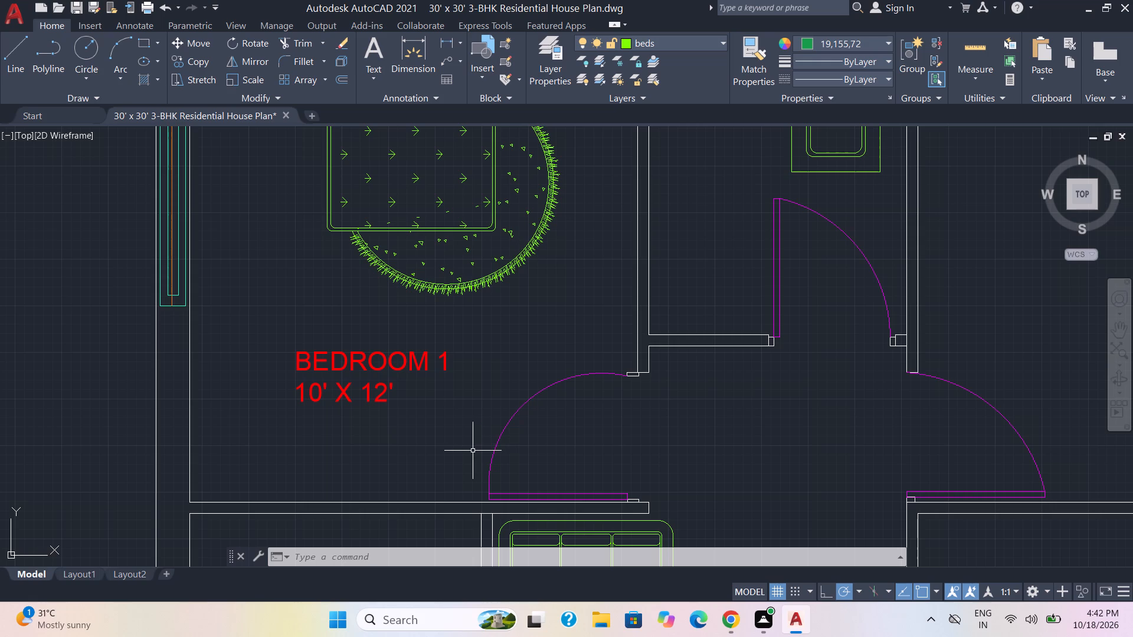
Copy the BEDROOM 1 label above the stairs, into the upper-right bedroom, into the room below the lower-right bedroom, and outside the plan's right wall.
{"action": "left_click", "coordinate": [464, 432]}
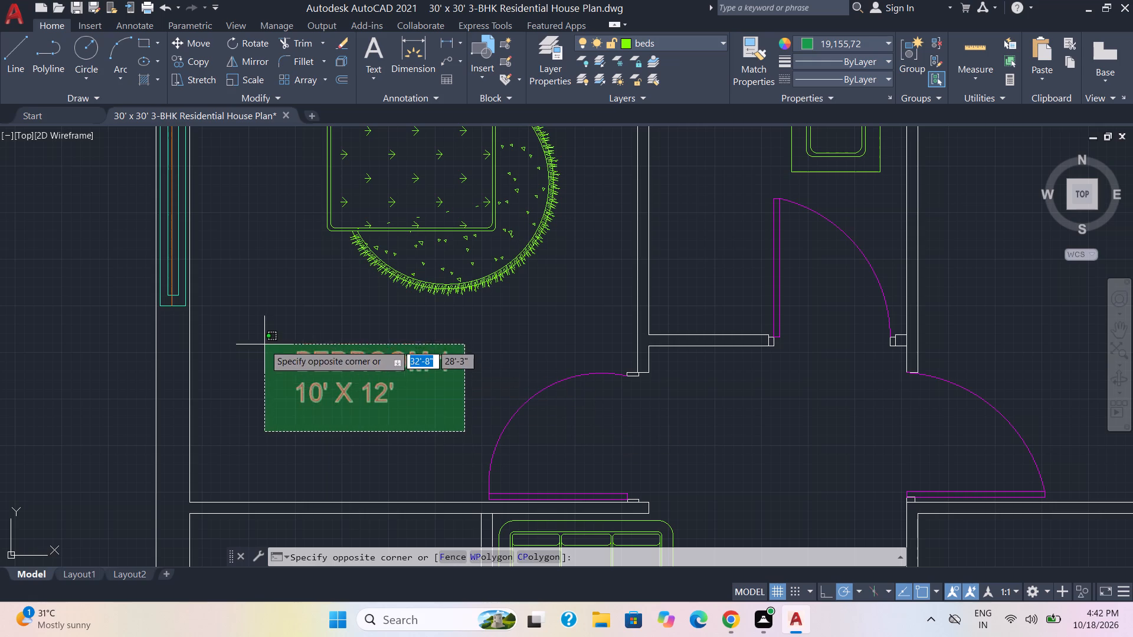
{"action": "left_click", "coordinate": [264, 340]}
{"action": "key", "text": "c"}
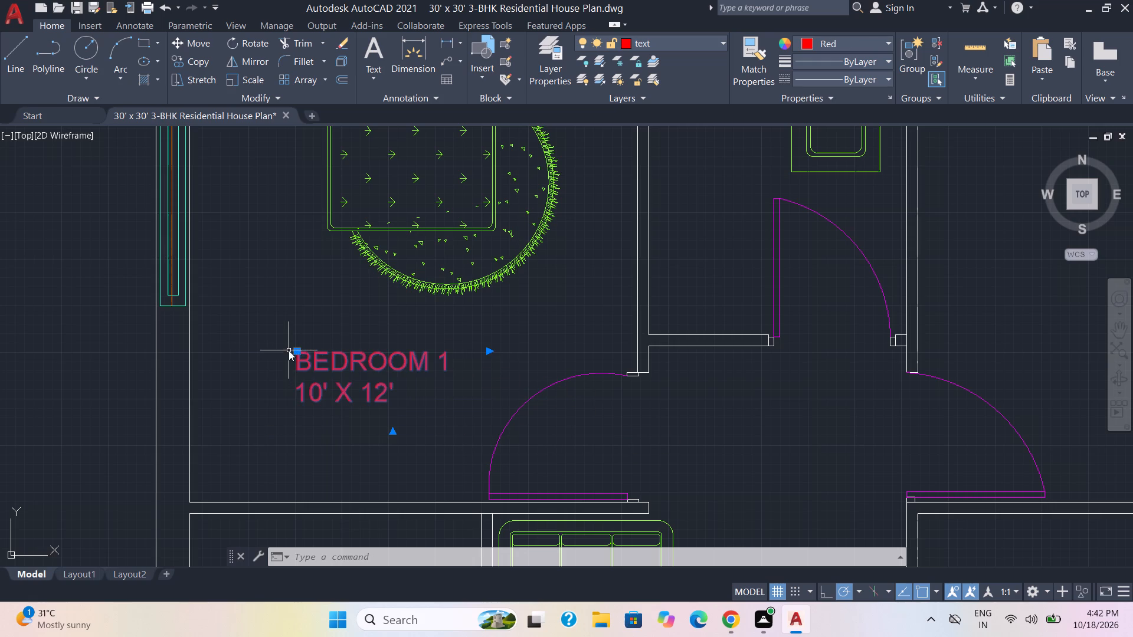
{"action": "key", "text": "o"}
{"action": "key", "text": "Return"}
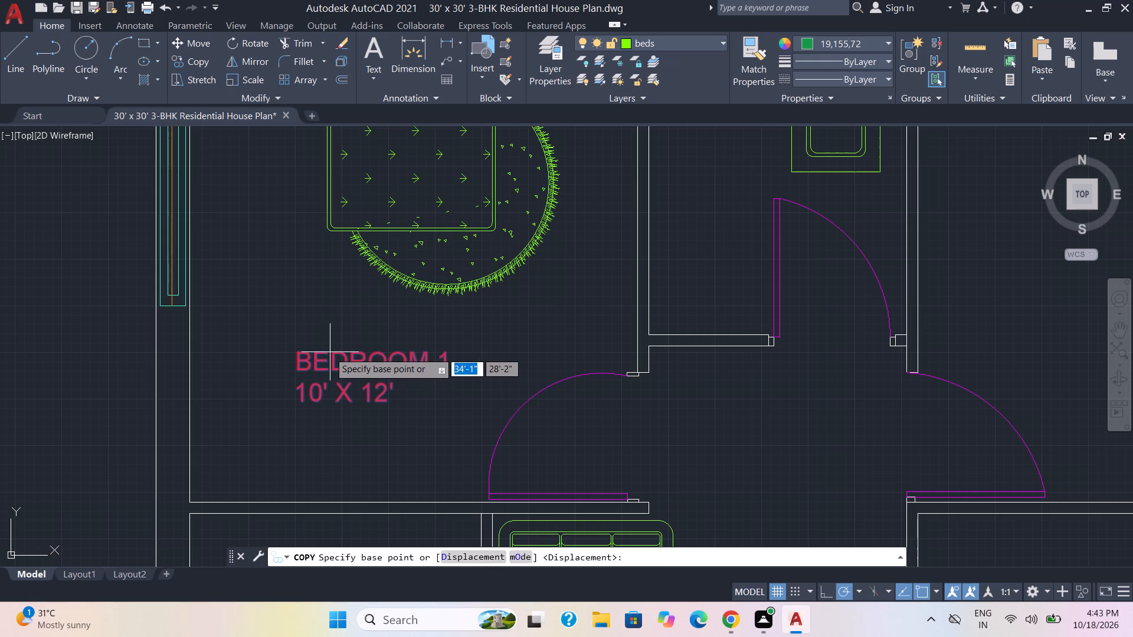
{"action": "left_click", "coordinate": [328, 357]}
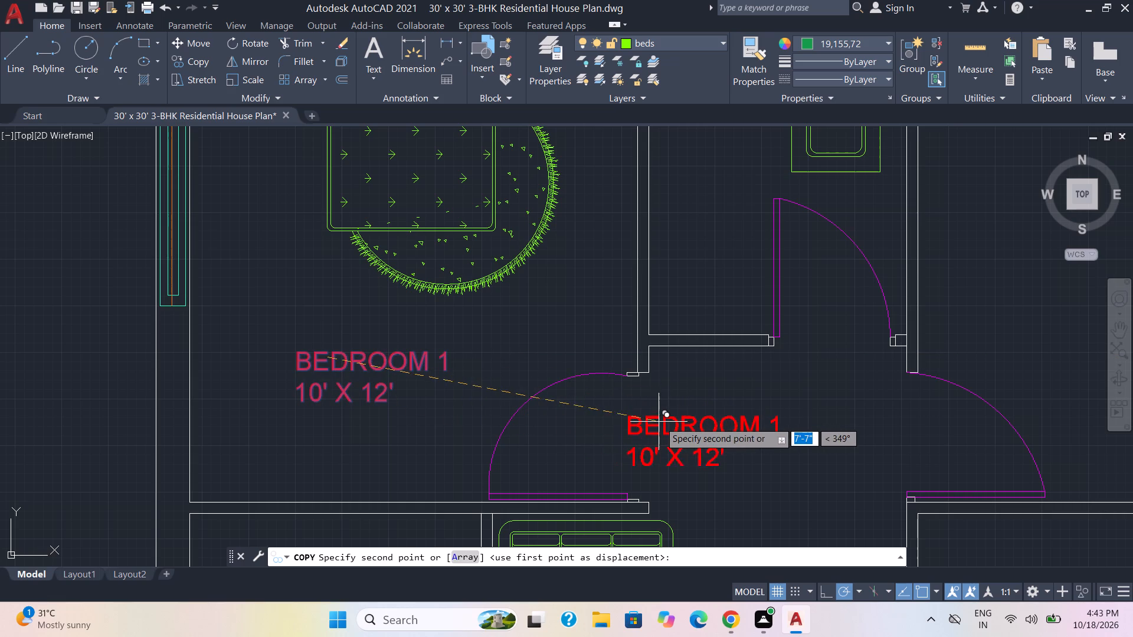
{"action": "scroll", "coordinate": [660, 422], "scroll_direction": "down", "scroll_amount": 1}
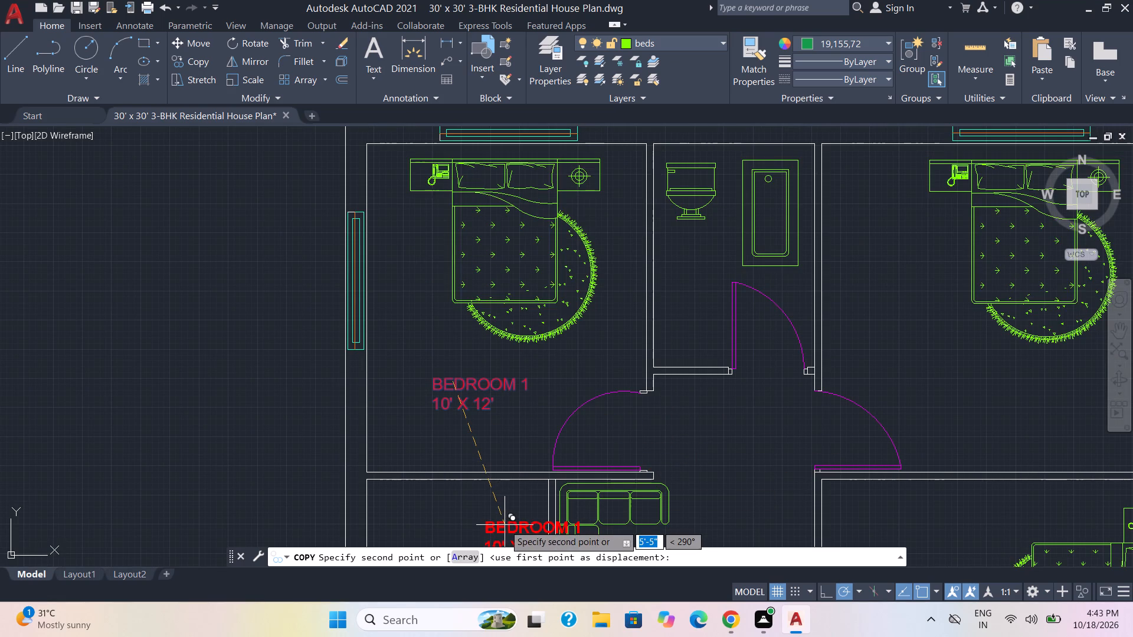
{"action": "middle_click_drag", "start_coordinate": [502, 527], "coordinate": [498, 308]}
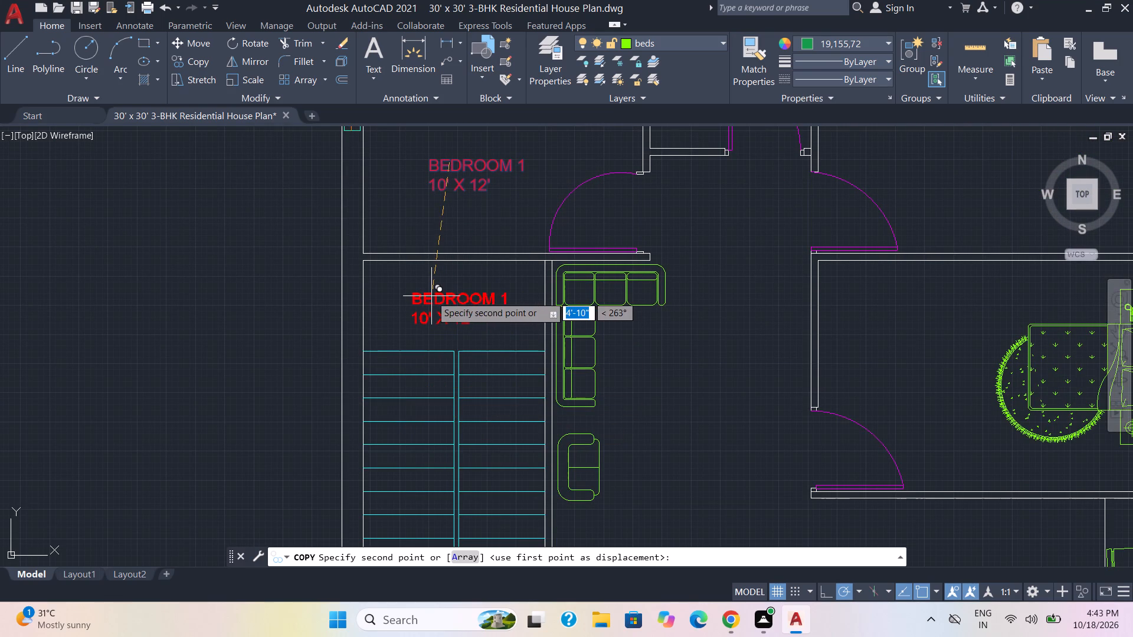
{"action": "left_click", "coordinate": [431, 296]}
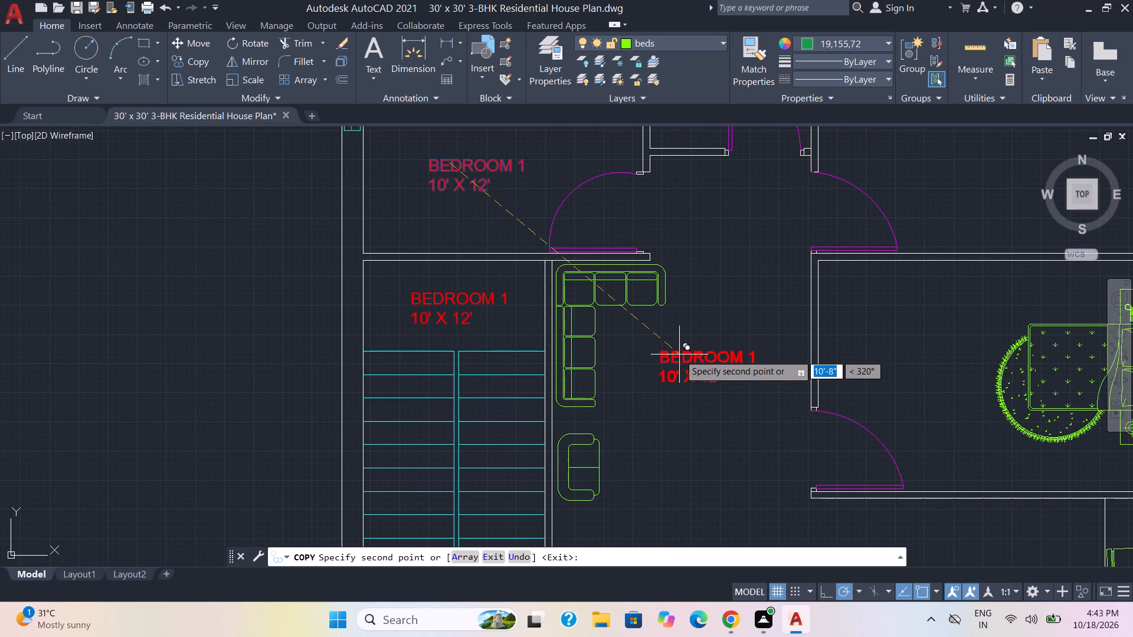
{"action": "middle_click_drag", "start_coordinate": [681, 353], "coordinate": [568, 382]}
{"action": "scroll", "coordinate": [681, 352], "scroll_direction": "down", "scroll_amount": 1}
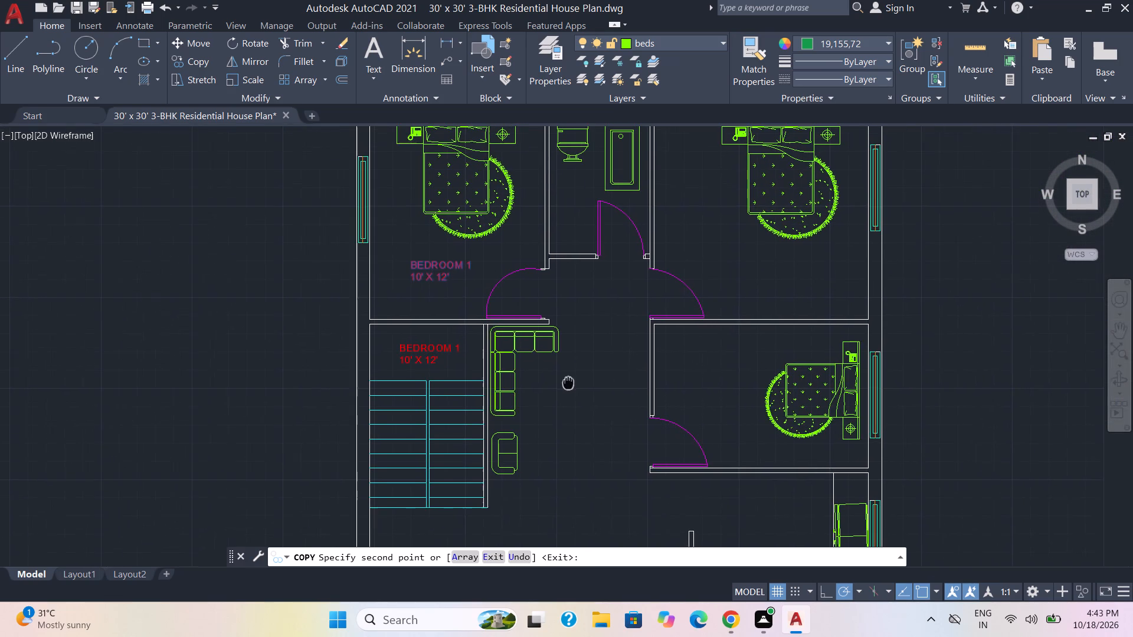
{"action": "middle_click_drag", "start_coordinate": [568, 382], "coordinate": [566, 382]}
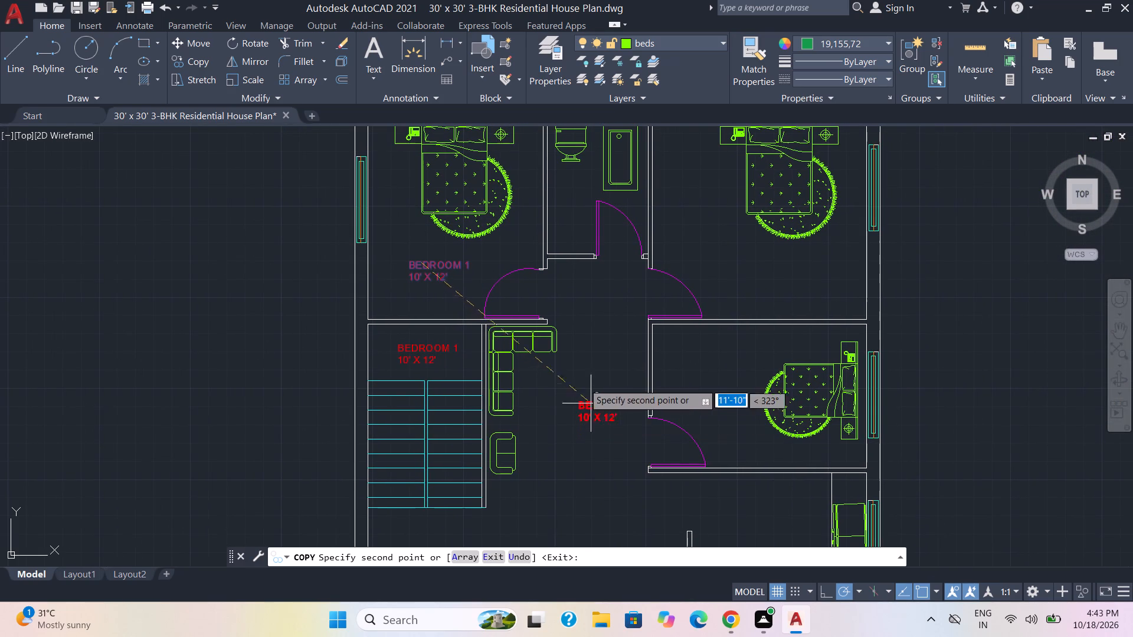
{"action": "left_click", "coordinate": [774, 261]}
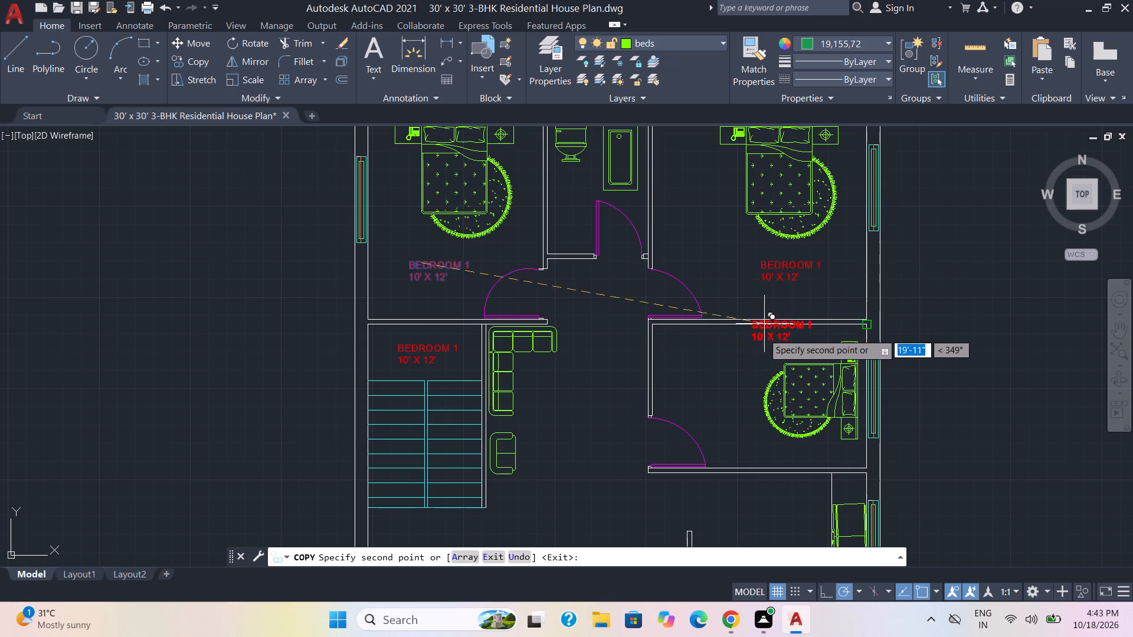
{"action": "left_click", "coordinate": [758, 506]}
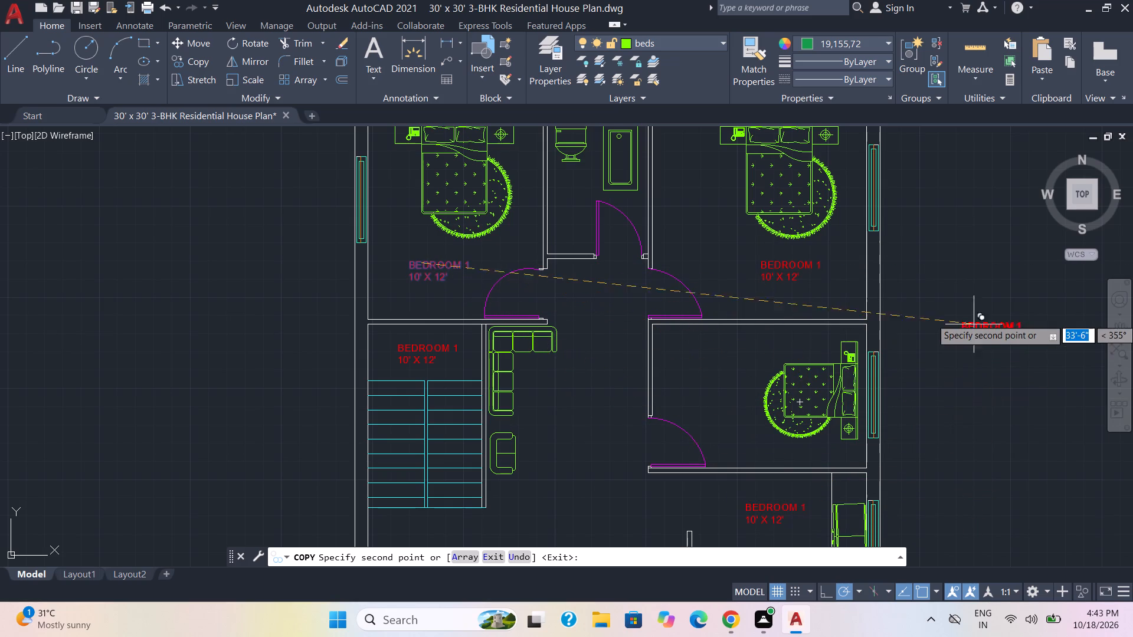
{"action": "left_click", "coordinate": [972, 328]}
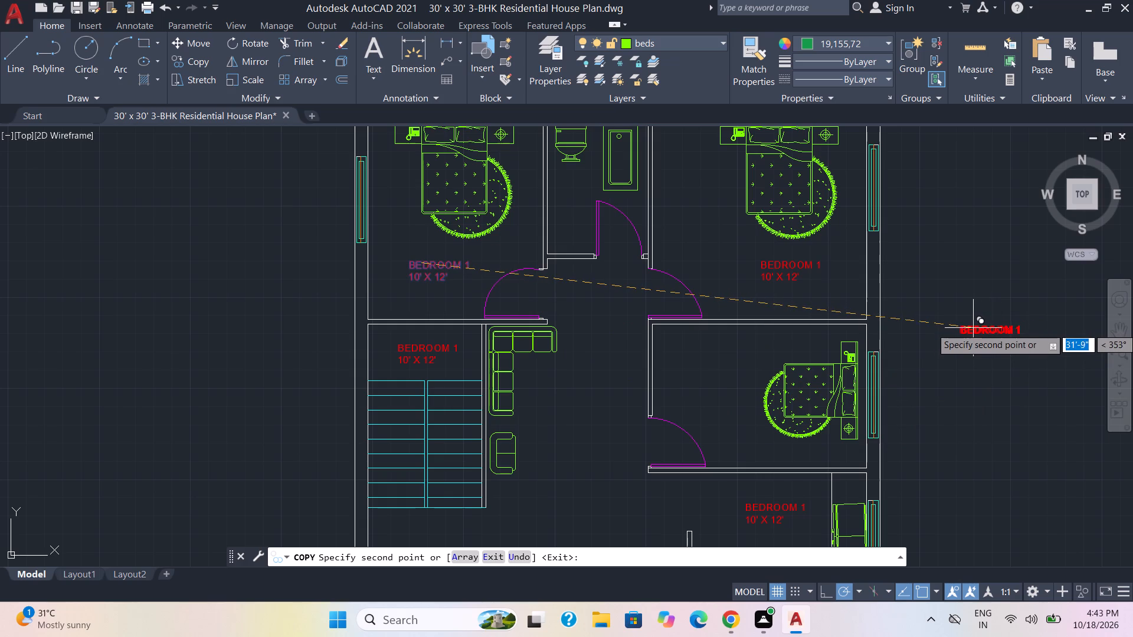
{"action": "key", "text": "Escape"}
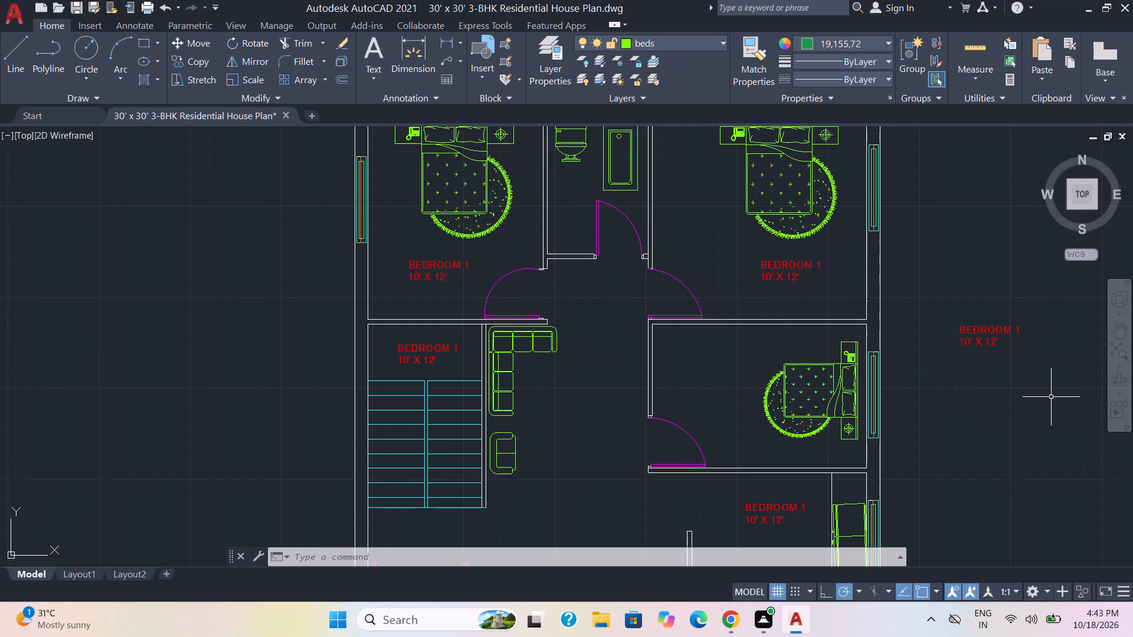
Rotate the label copy outside the plan's right wall by 90° so it reads vertically.
{"action": "left_click", "coordinate": [1039, 393]}
{"action": "left_click", "coordinate": [922, 283]}
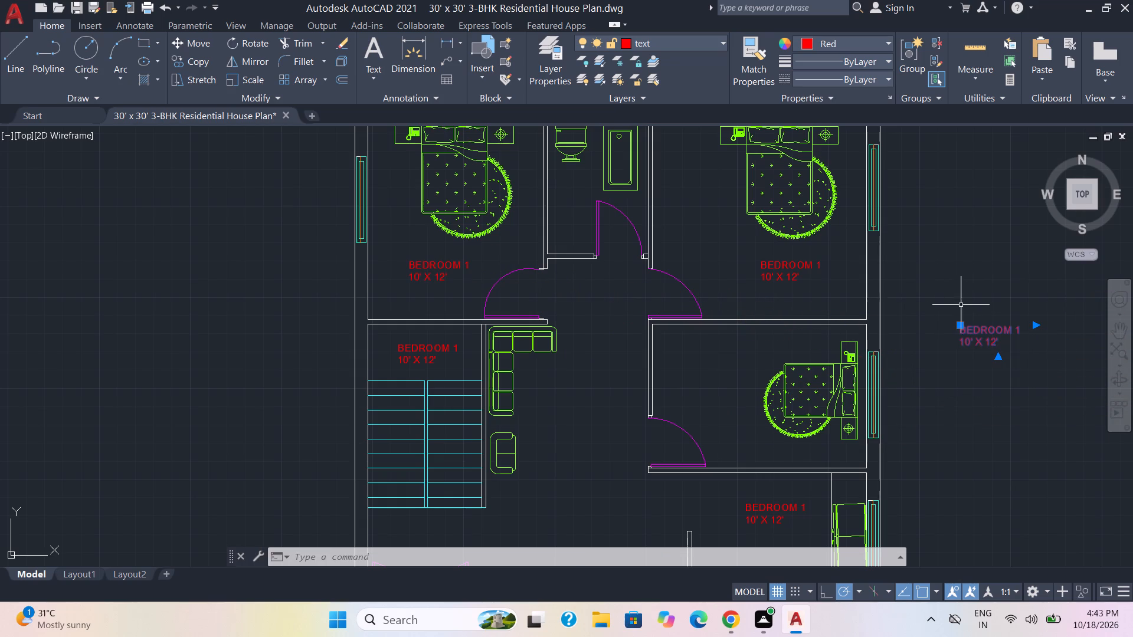
{"action": "key", "text": "r"}
{"action": "key", "text": "o"}
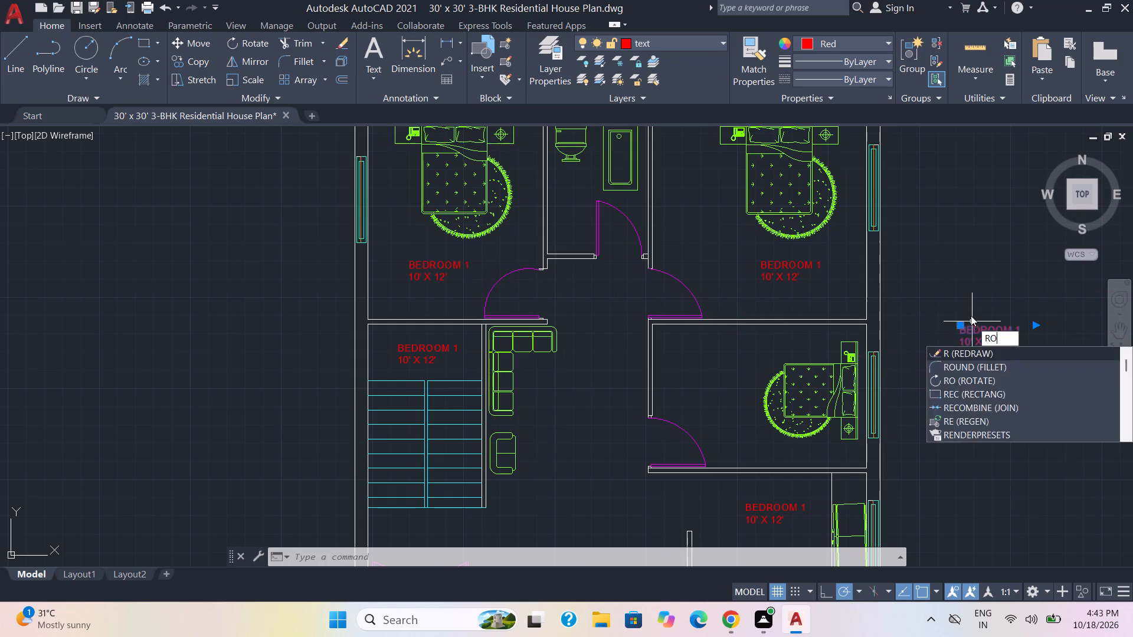
{"action": "key", "text": "Return"}
{"action": "left_click", "coordinate": [1009, 331]}
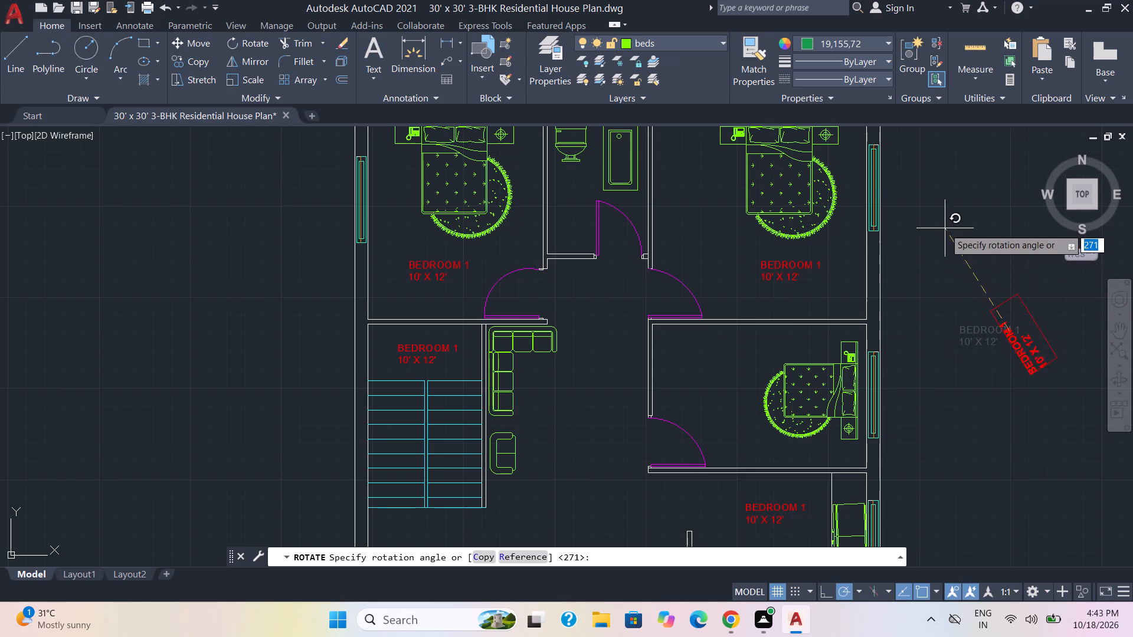
{"action": "left_click", "coordinate": [1010, 189]}
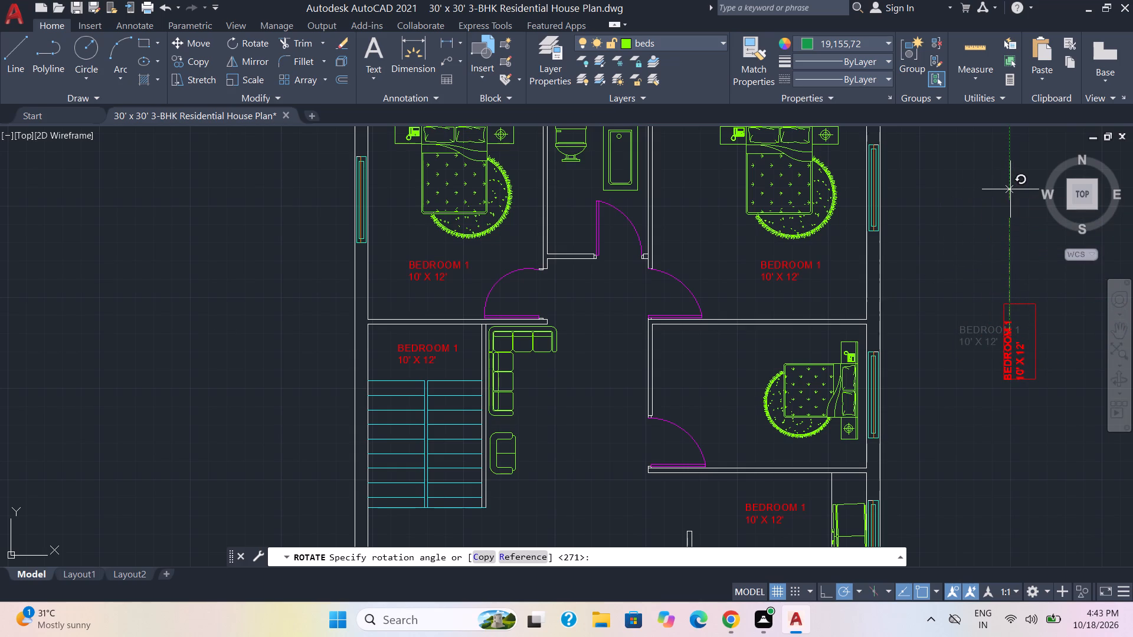
Copy the vertical label from outside the plan into the lower-right bedroom beside the bed and into the bathroom below the toilet.
{"action": "left_click", "coordinate": [1029, 398]}
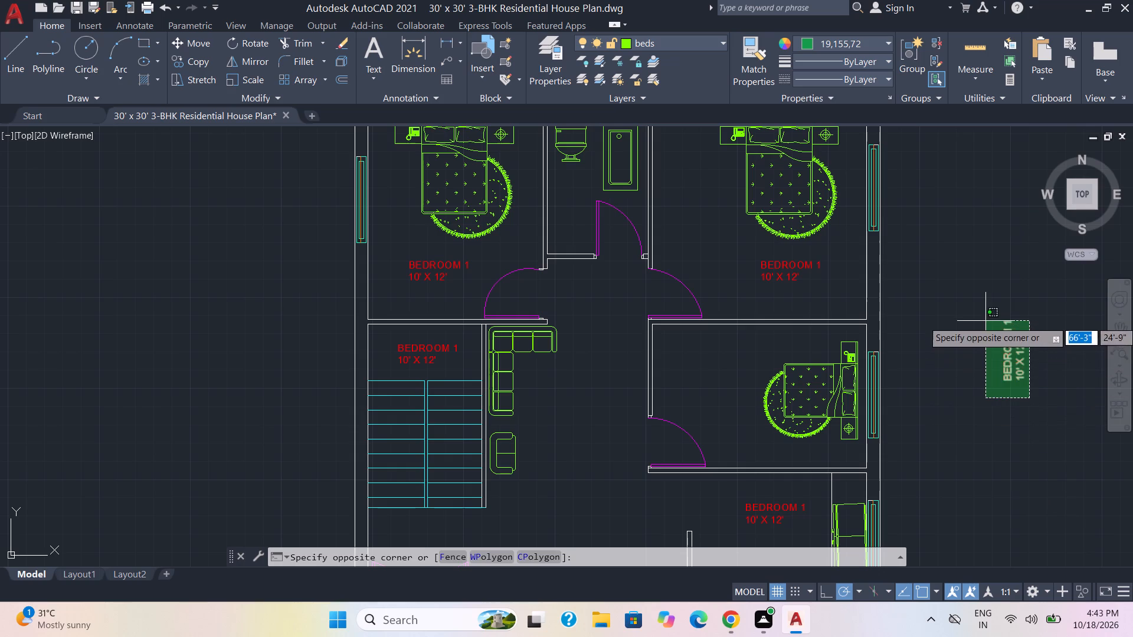
{"action": "left_click", "coordinate": [985, 313]}
{"action": "key", "text": "c"}
{"action": "key", "text": "o"}
{"action": "key", "text": "Return"}
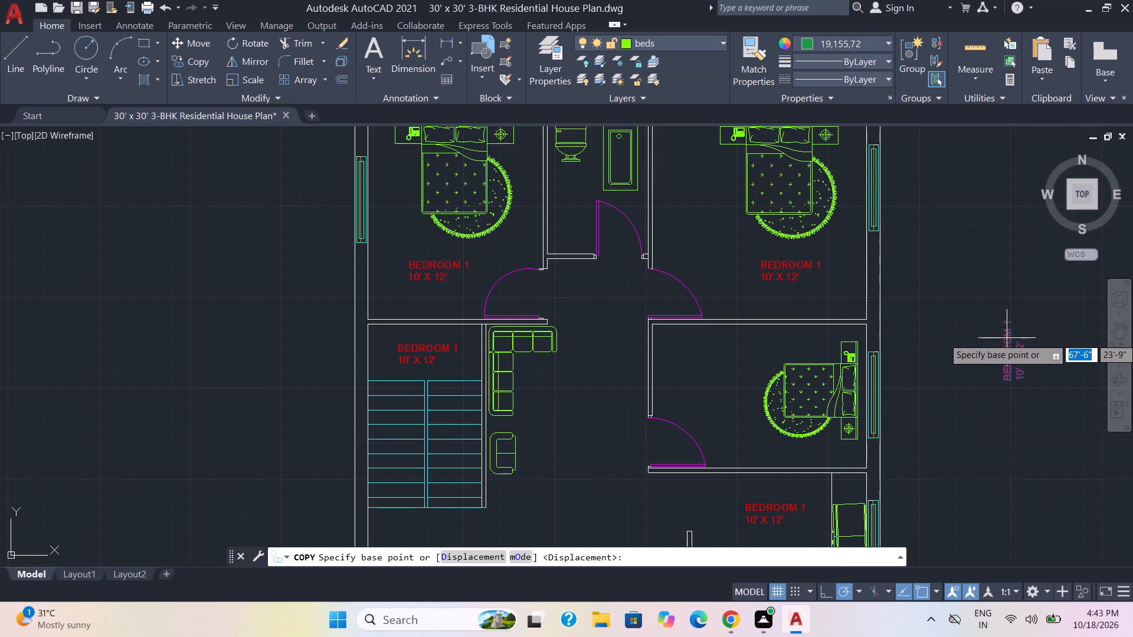
{"action": "left_click", "coordinate": [998, 358]}
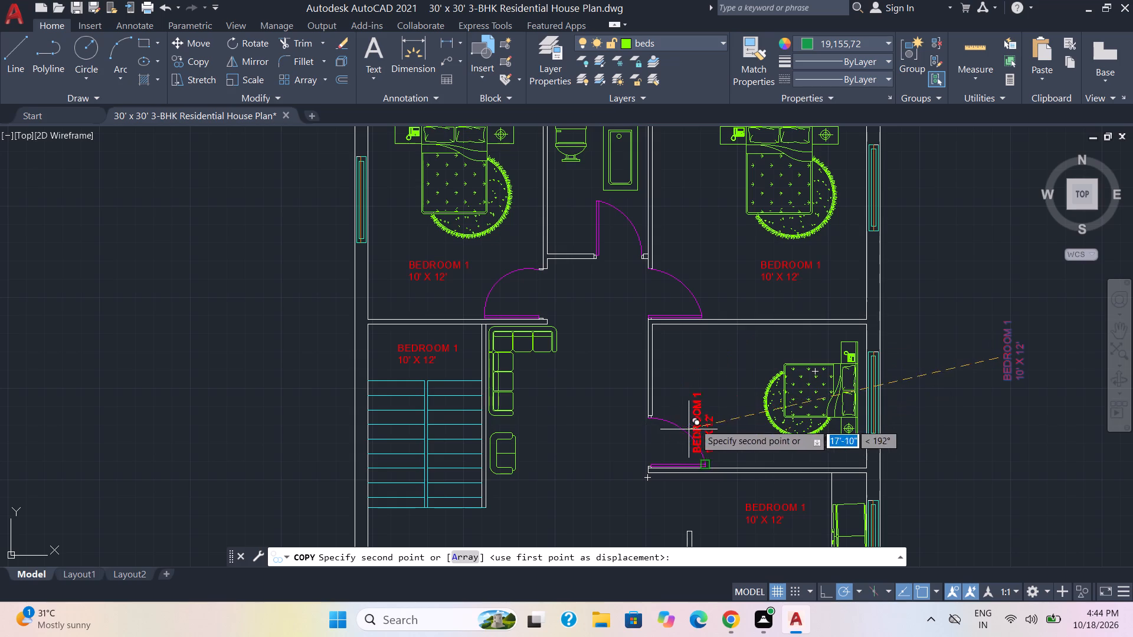
{"action": "left_click", "coordinate": [705, 393]}
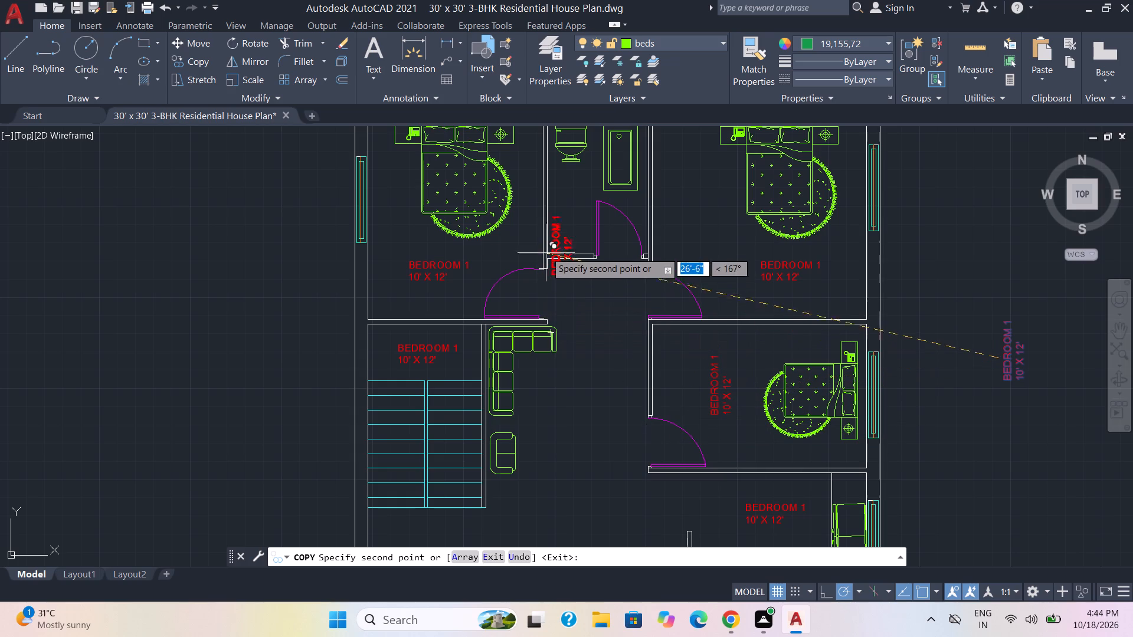
{"action": "left_click", "coordinate": [558, 214]}
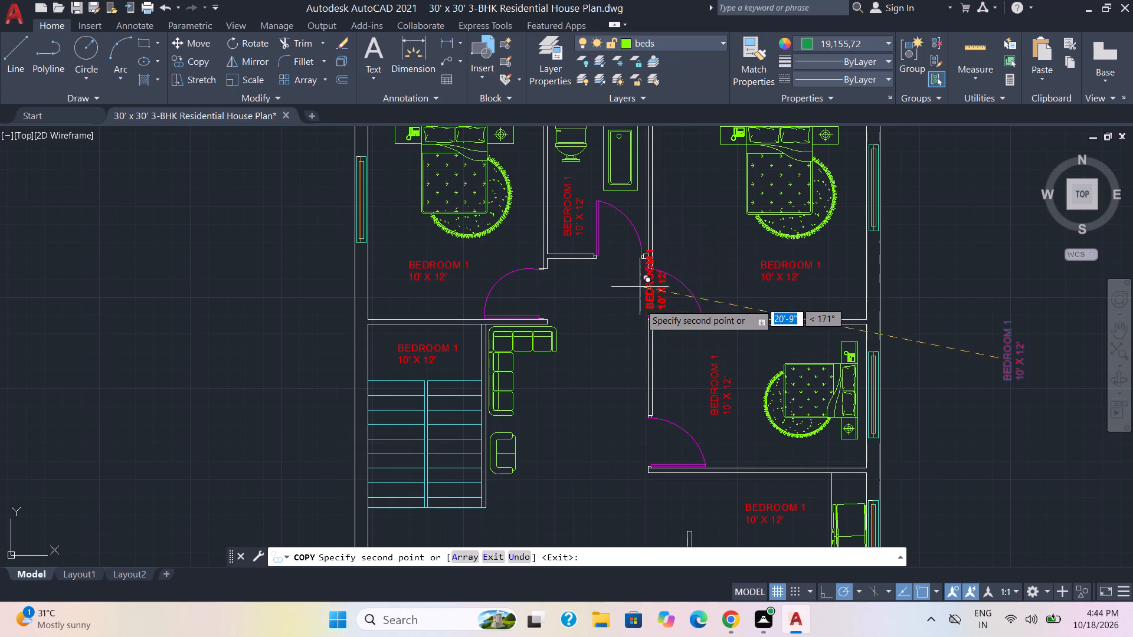
{"action": "key", "text": "Escape"}
Delete the spare vertical label outside the plan's right wall.
{"action": "left_click", "coordinate": [1055, 407]}
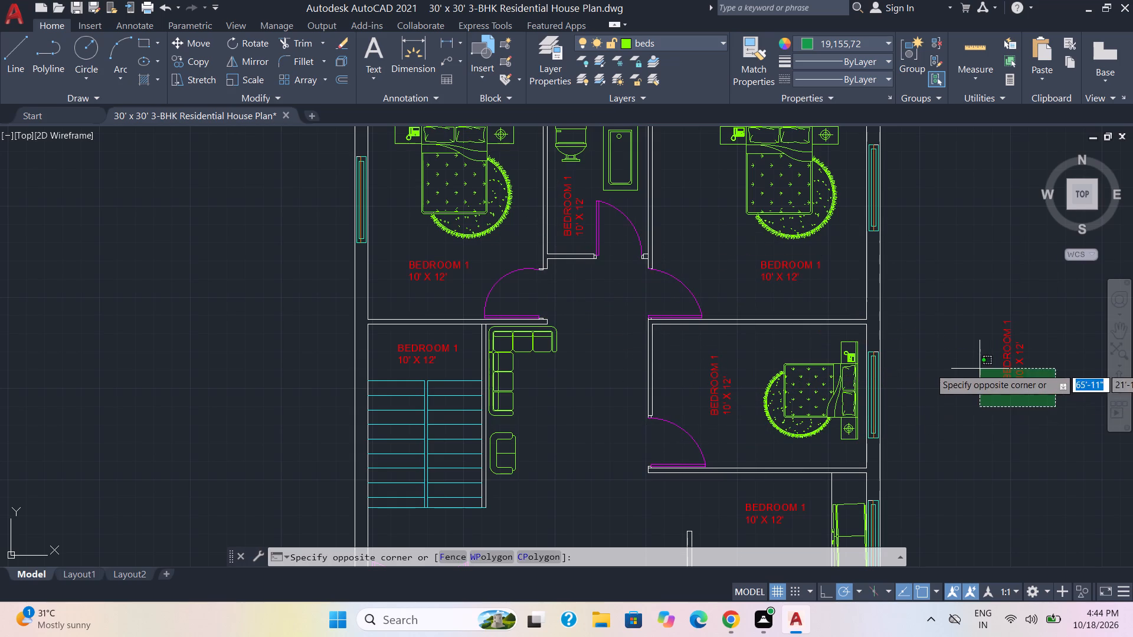
{"action": "left_click", "coordinate": [962, 323]}
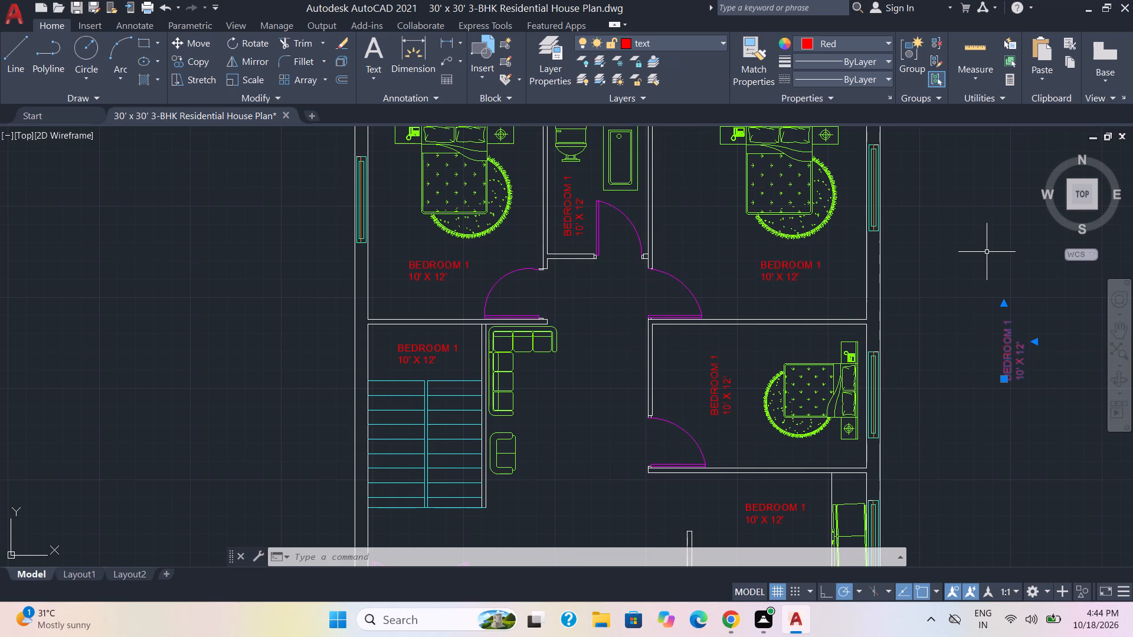
{"action": "key", "text": "Delete"}
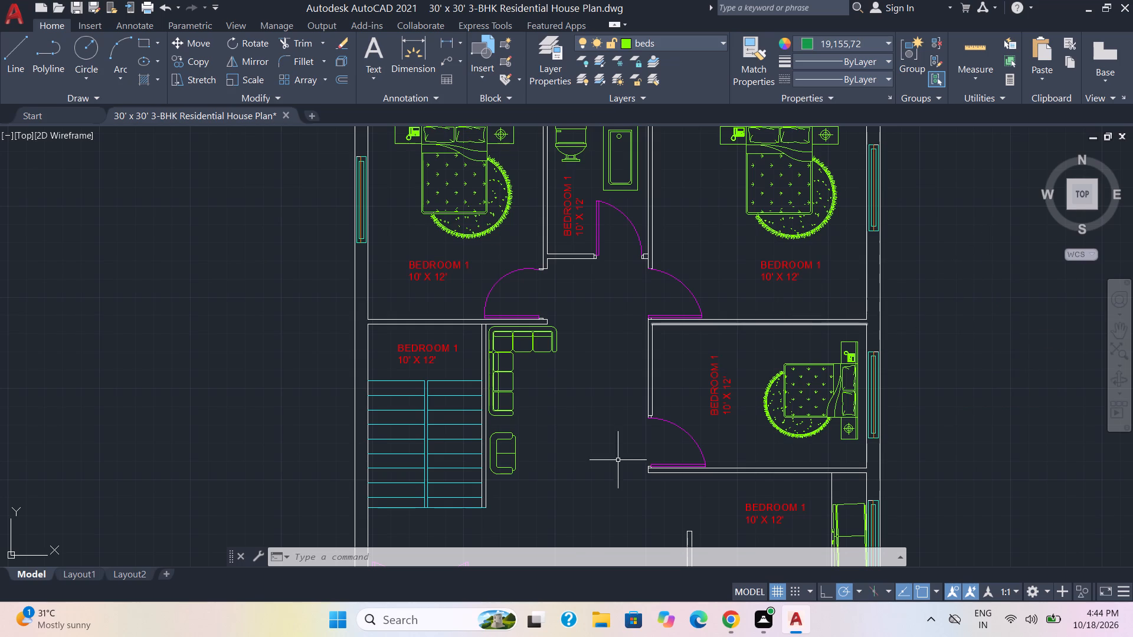
Replace the room name in the label copy above the stairs with STAIRS.
{"action": "scroll", "coordinate": [398, 365], "scroll_direction": "up", "scroll_amount": 2}
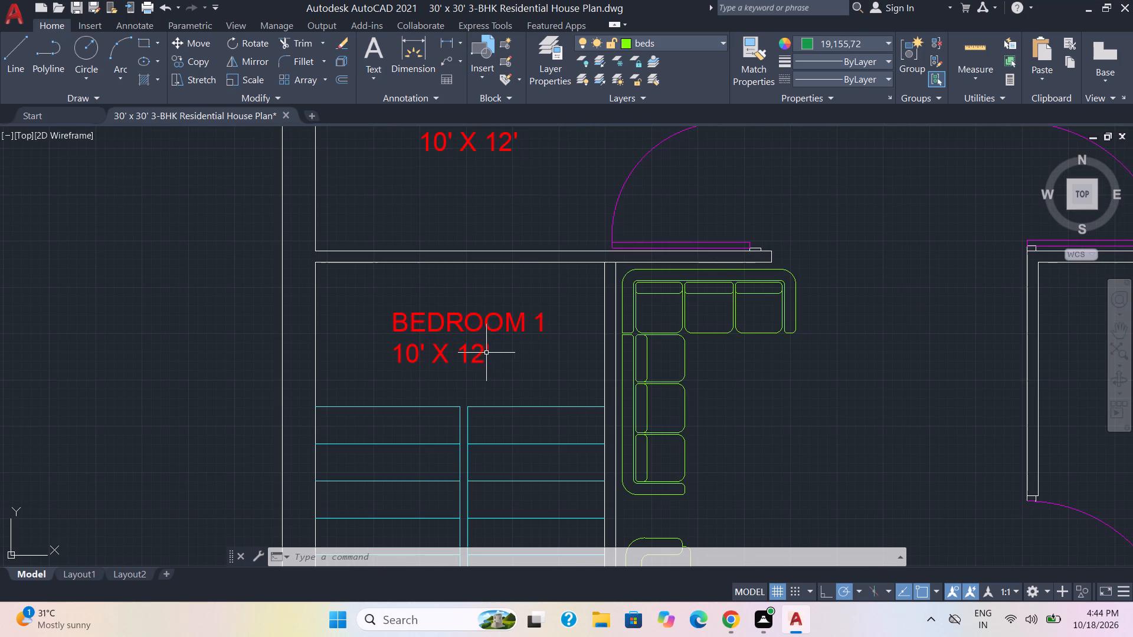
{"action": "double_click", "coordinate": [484, 353]}
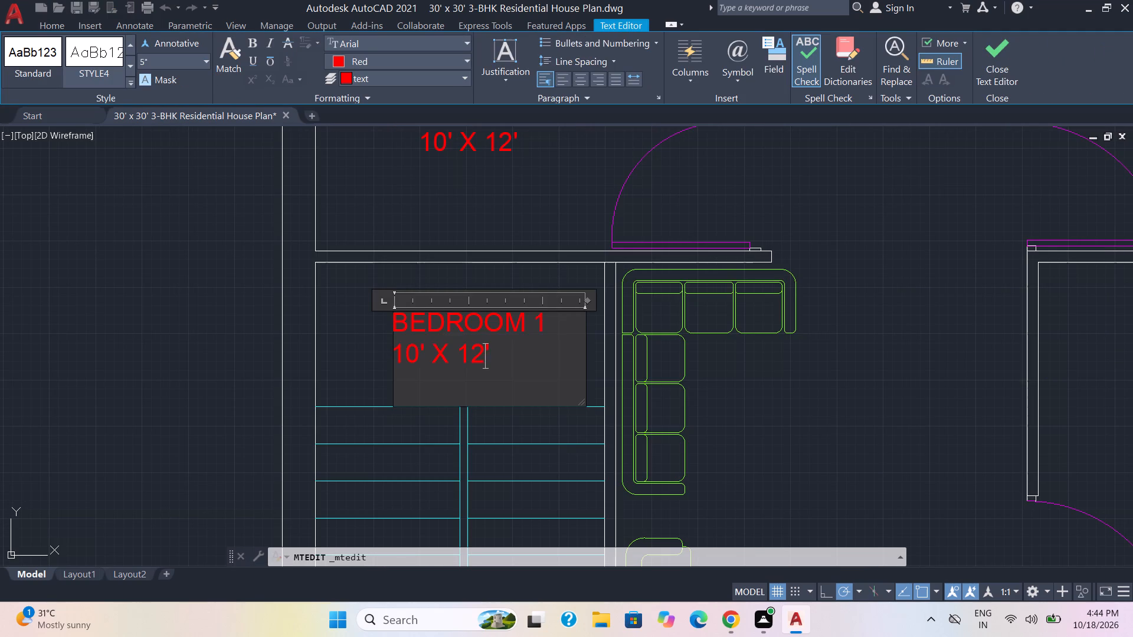
{"action": "left_click", "coordinate": [509, 354]}
{"action": "left_click", "coordinate": [558, 326]}
{"action": "key", "text": "BackSpace"}
{"action": "key", "text": "BackSpace"}
{"action": "key", "text": "BackSpace"}
{"action": "key", "text": "BackSpace"}
{"action": "key", "text": "BackSpace"}
{"action": "key", "text": "BackSpace"}
{"action": "key", "text": "BackSpace"}
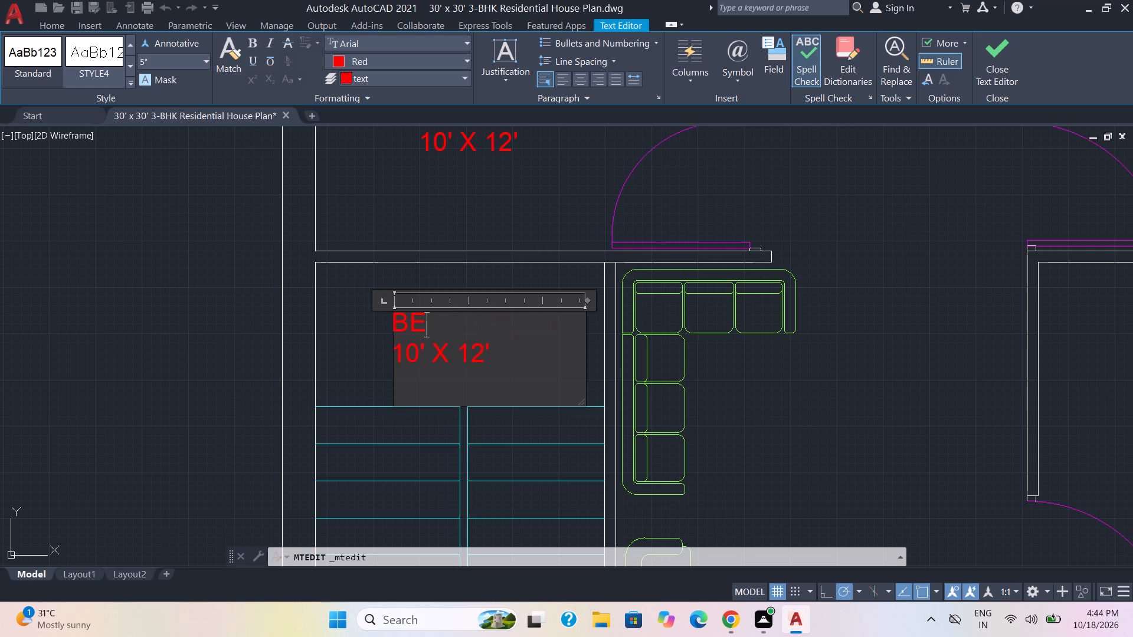
{"action": "key", "text": "BackSpace"}
{"action": "key", "text": "BackSpace"}
{"action": "type", "text": "STAIRS"}
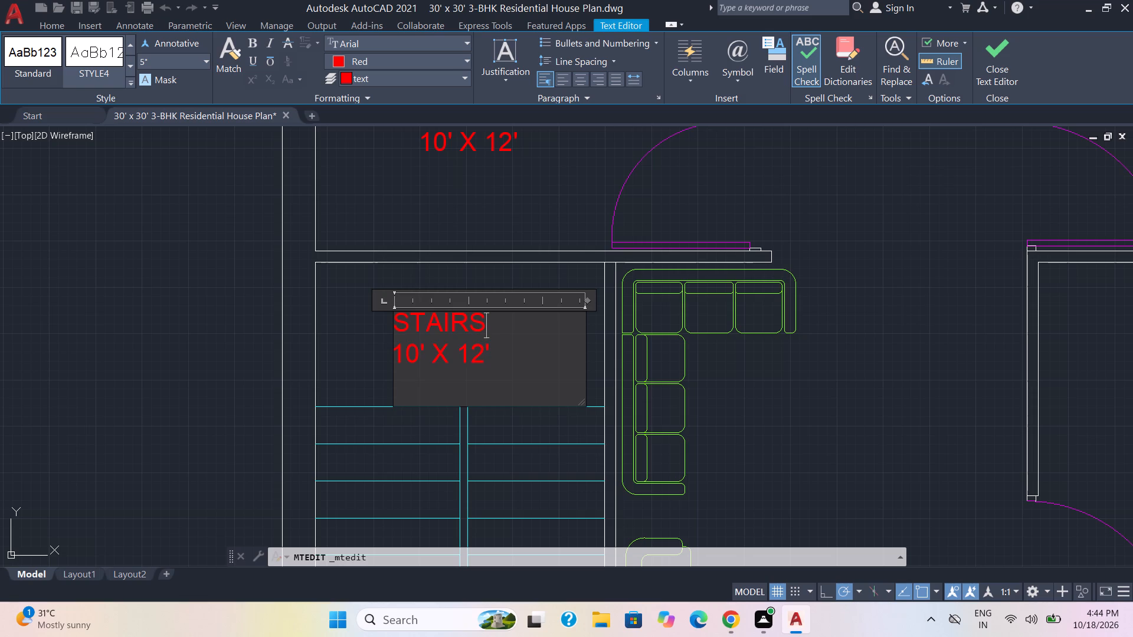
Set the size line of the STAIRS label to 16'-6" X 10'-6" and finish editing the text.
{"action": "left_click", "coordinate": [486, 357]}
{"action": "left_click", "coordinate": [503, 349]}
{"action": "key", "text": "BackSpace"}
{"action": "key", "text": "BackSpace"}
{"action": "key", "text": "BackSpace"}
{"action": "key", "text": "BackSpace"}
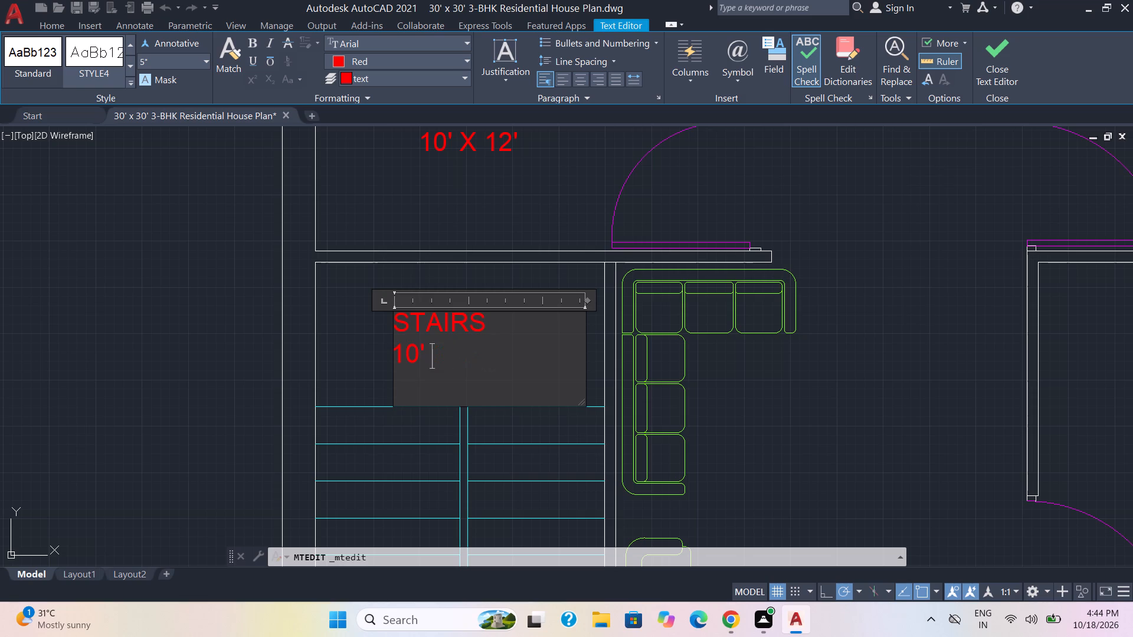
{"action": "key", "text": "BackSpace"}
{"action": "key", "text": "BackSpace"}
{"action": "key", "text": "BackSpace"}
{"action": "key", "text": "BackSpace"}
{"action": "key", "text": "6"}
{"action": "key", "text": "apostrophe"}
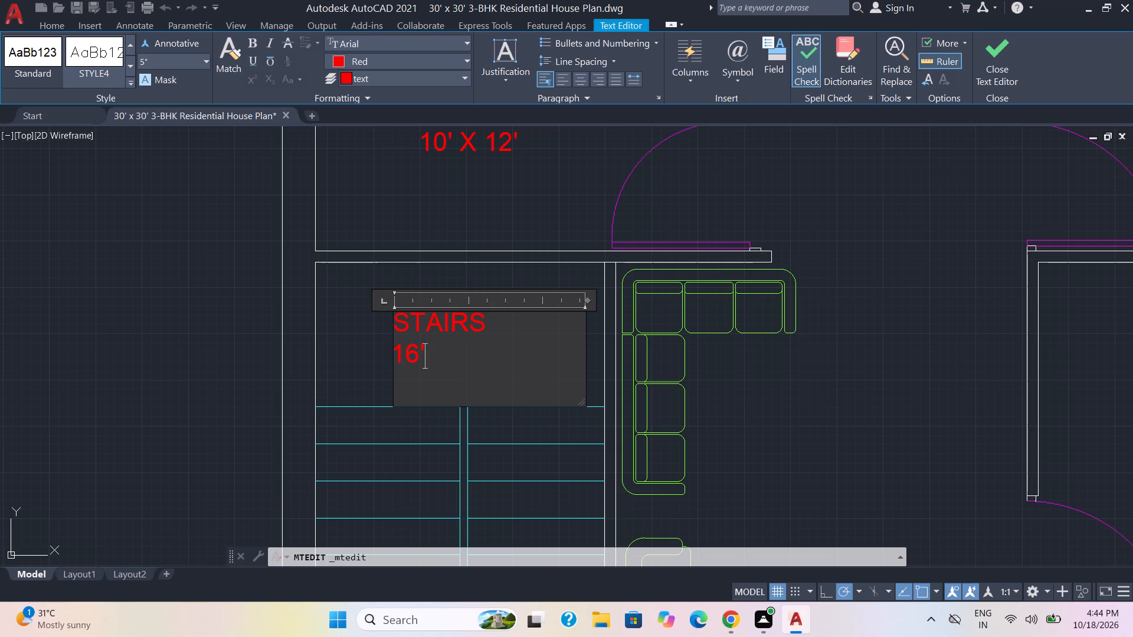
{"action": "key", "text": "minus"}
{"action": "key", "text": "6"}
{"action": "key", "text": "shift+quotedbl"}
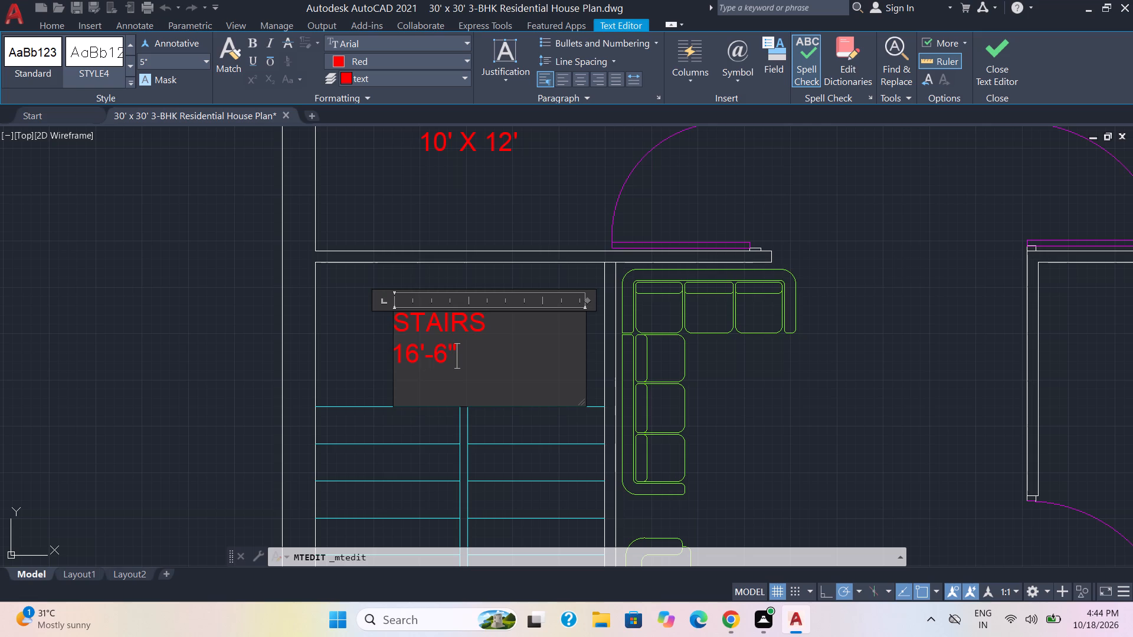
{"action": "key", "text": "space"}
{"action": "type", "text": "X"}
{"action": "key", "text": "space"}
{"action": "key", "text": "1"}
{"action": "type", "text": "0'"}
{"action": "key", "text": "minus"}
{"action": "type", "text": "6\""}
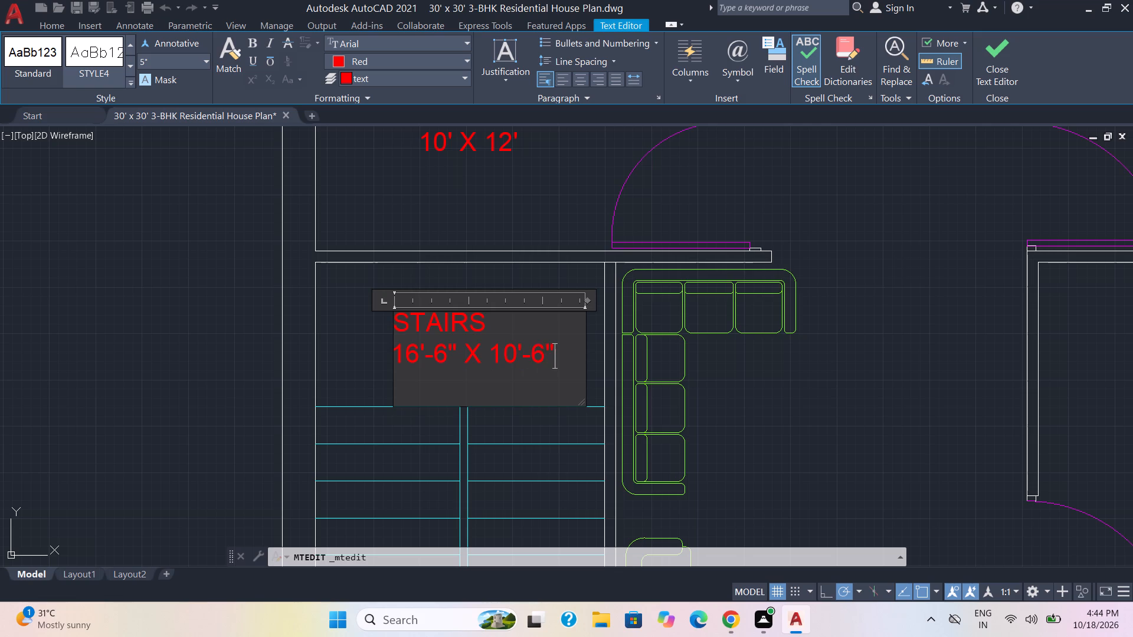
{"action": "left_click", "coordinate": [209, 362]}
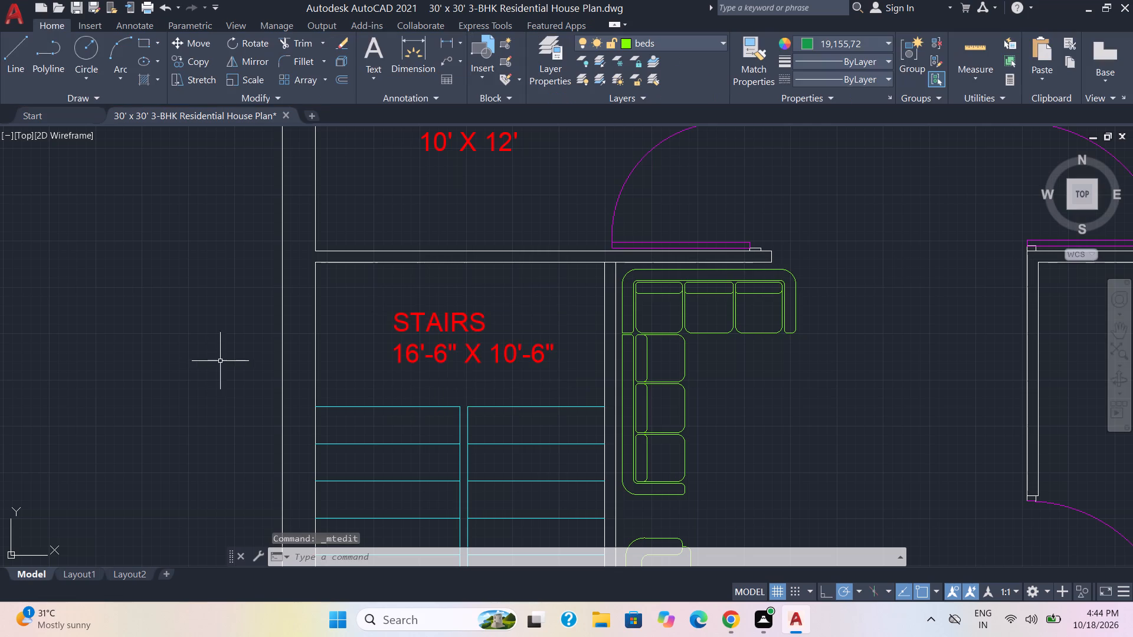
Replace the room name in the vertical label below the toilet in the bathroom with BATH.
{"action": "scroll", "coordinate": [819, 310], "scroll_direction": "down", "scroll_amount": 2}
{"action": "scroll", "coordinate": [846, 260], "scroll_direction": "up", "scroll_amount": 2}
{"action": "middle_click_drag", "start_coordinate": [826, 210], "coordinate": [831, 590]}
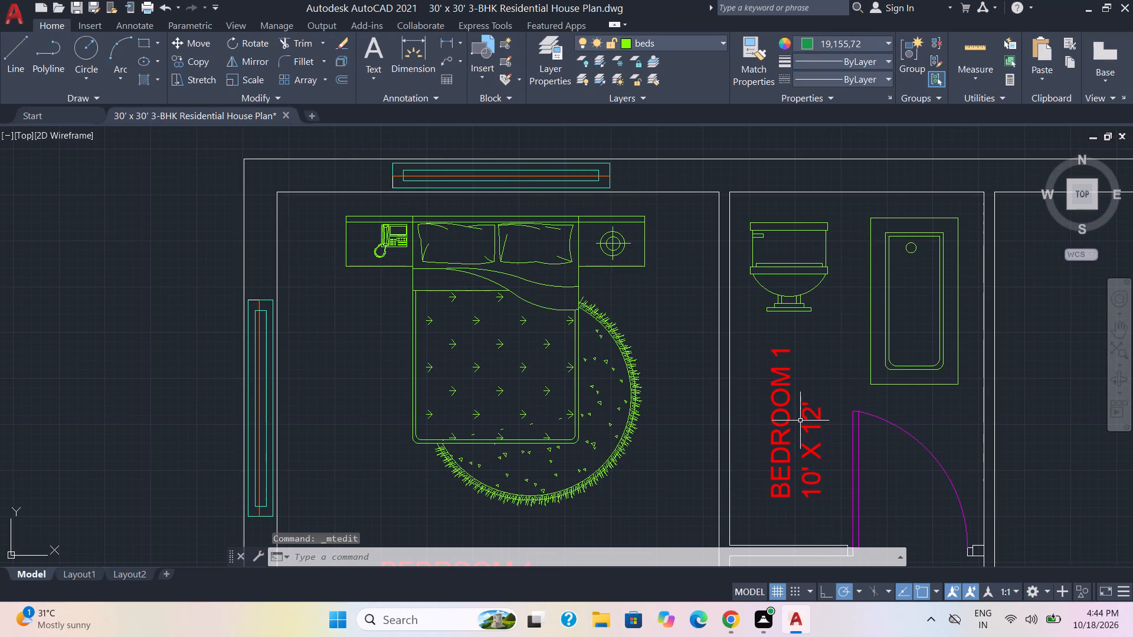
{"action": "double_click", "coordinate": [790, 444]}
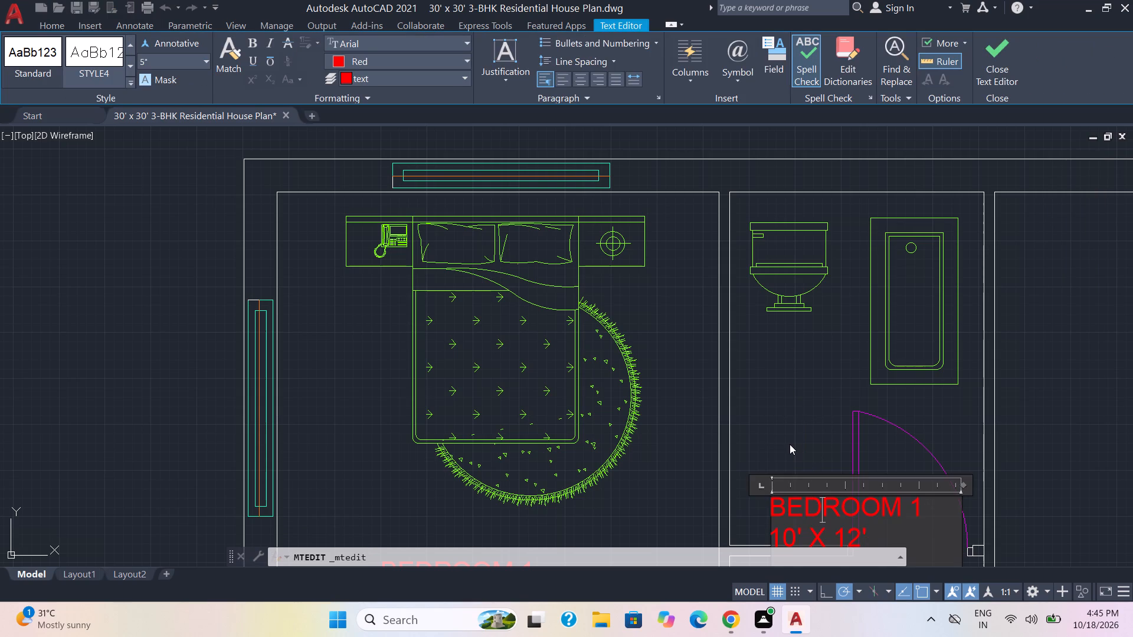
{"action": "left_click", "coordinate": [927, 504]}
{"action": "key", "text": "BackSpace"}
{"action": "key", "text": "BackSpace"}
{"action": "key", "text": "BackSpace"}
{"action": "key", "text": "BackSpace"}
{"action": "key", "text": "BackSpace"}
{"action": "key", "text": "BackSpace"}
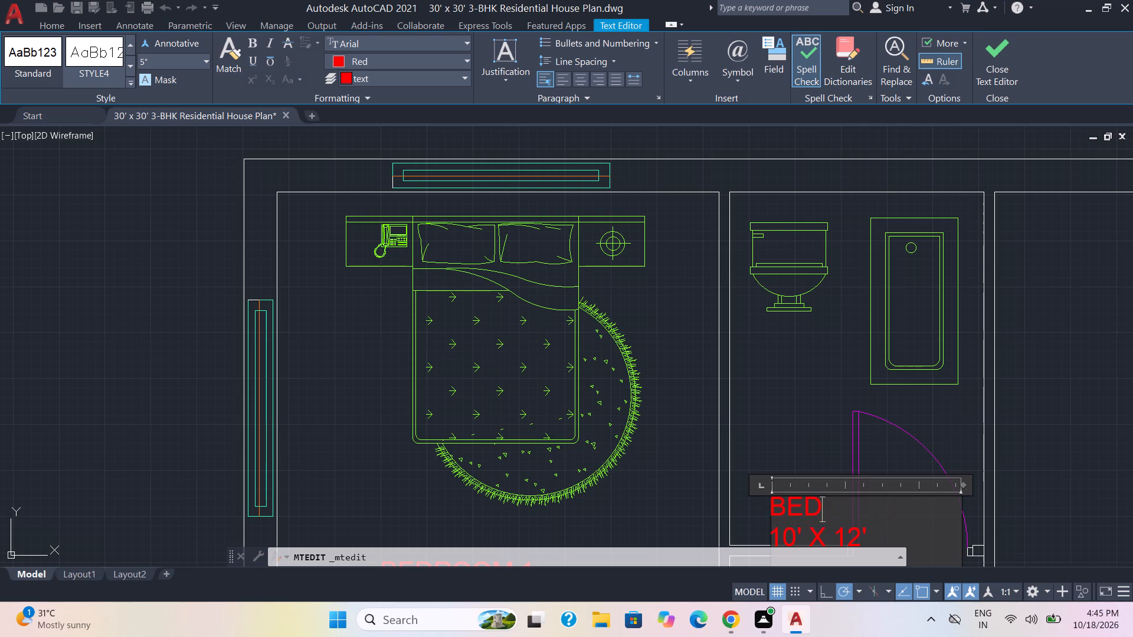
{"action": "key", "text": "BackSpace"}
{"action": "key", "text": "BackSpace"}
{"action": "type", "text": "ATH"}
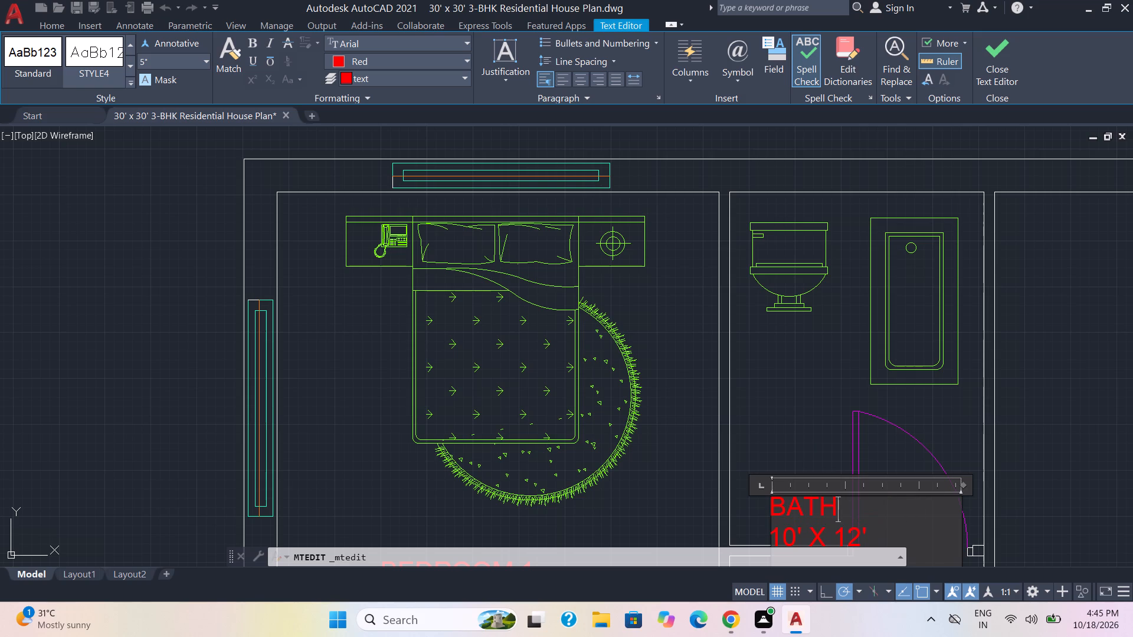
Set the size line of the BATH label to 5' X 8' and finish editing the text.
{"action": "left_click", "coordinate": [796, 534]}
{"action": "key", "text": "BackSpace"}
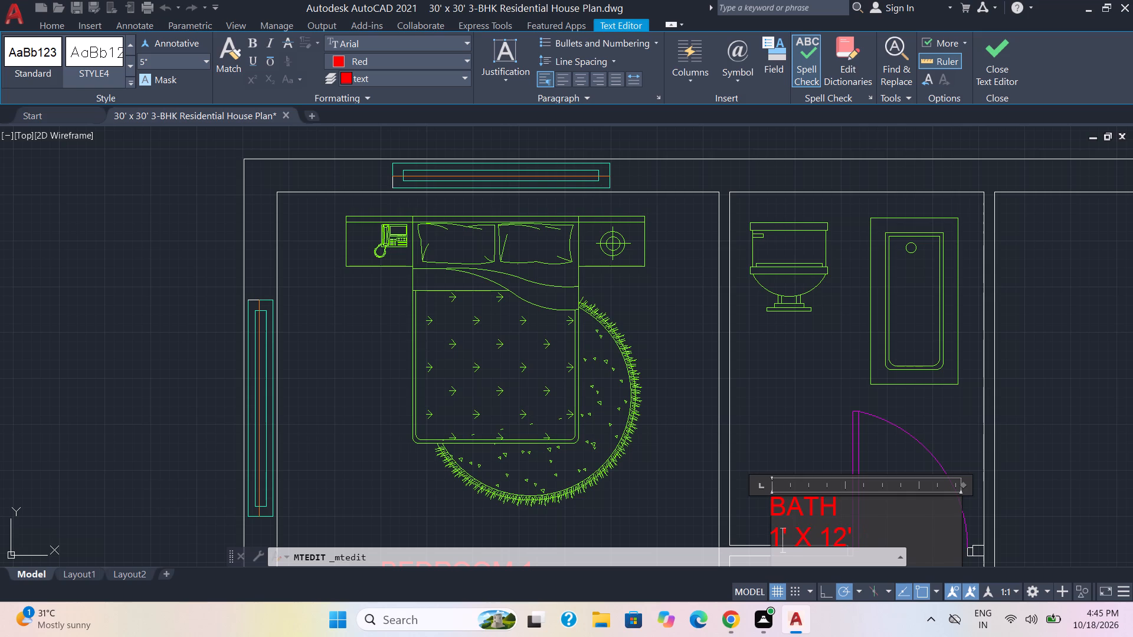
{"action": "key", "text": "BackSpace"}
{"action": "key", "text": "5"}
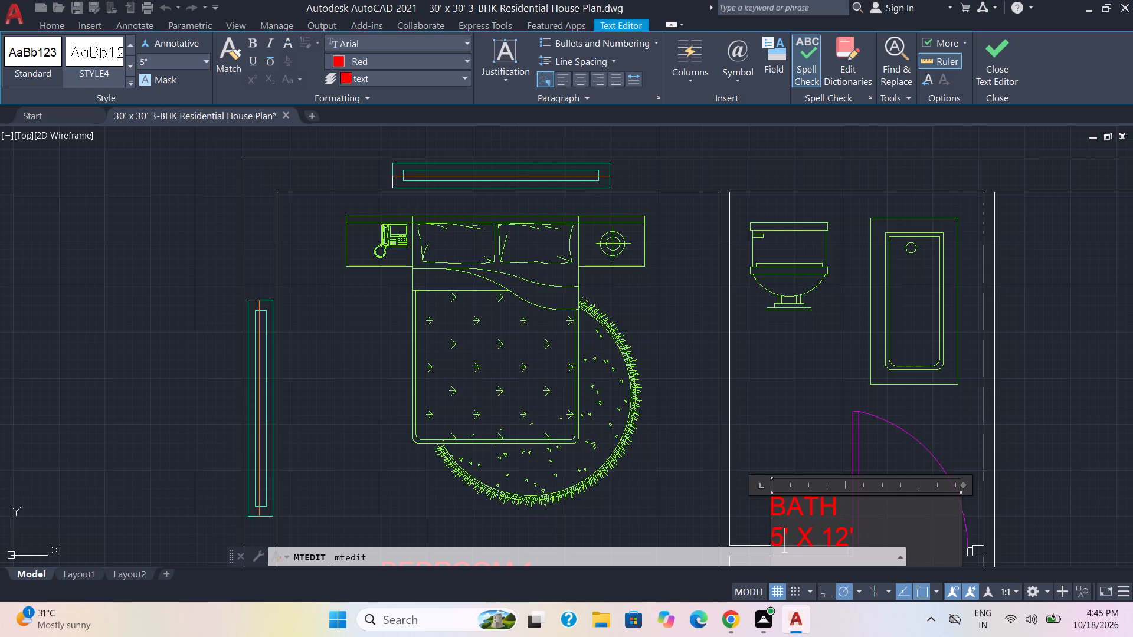
{"action": "left_click", "coordinate": [849, 536]}
{"action": "key", "text": "BackSpace"}
{"action": "key", "text": "BackSpace"}
{"action": "key", "text": "8"}
{"action": "left_click", "coordinate": [187, 413]}
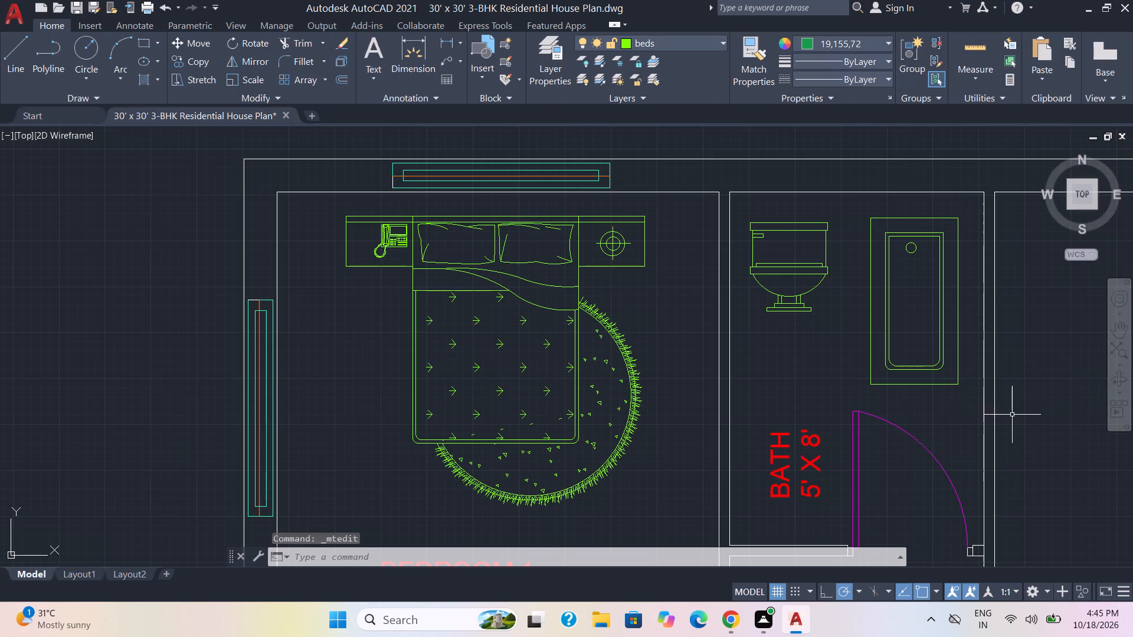
Change the room name in the upper-right bedroom's label to BEDROOM 2.
{"action": "middle_click_drag", "start_coordinate": [1011, 415], "coordinate": [554, 274]}
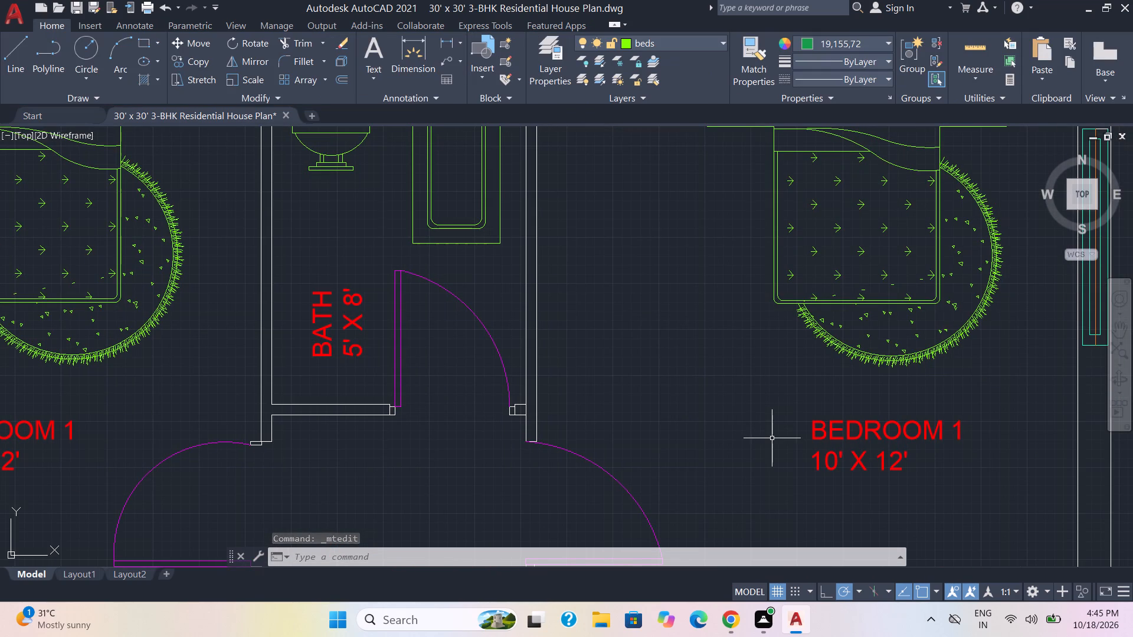
{"action": "double_click", "coordinate": [896, 459]}
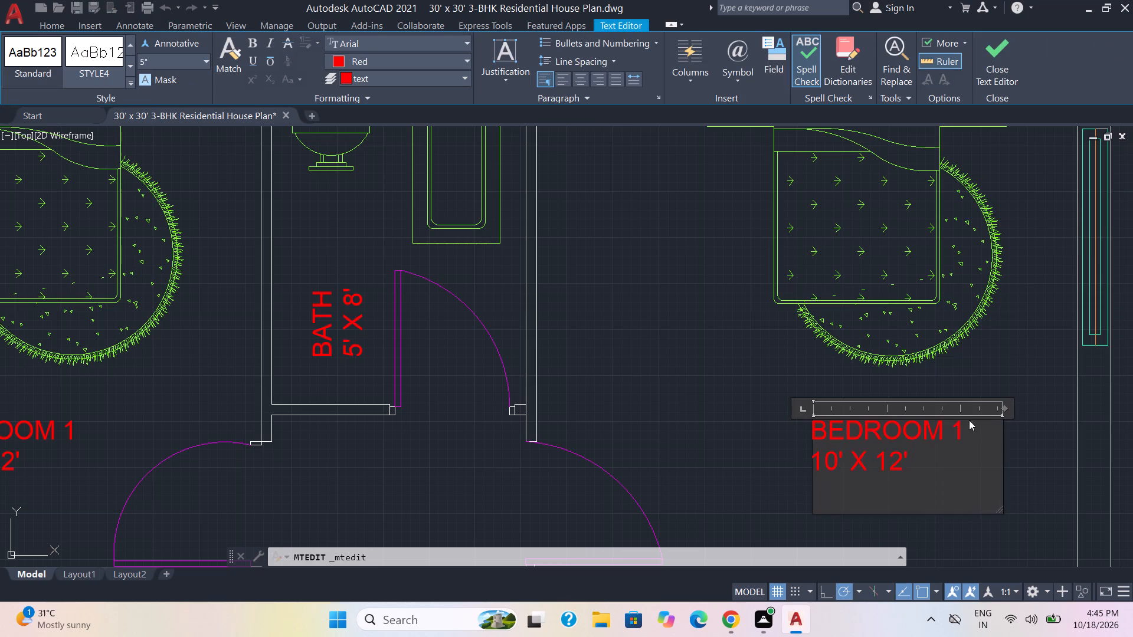
{"action": "left_click", "coordinate": [976, 424]}
{"action": "key", "text": "BackSpace"}
{"action": "key", "text": "2"}
Set the size line of the BEDROOM 2 label to 12'-6" X 12' and finish editing the text.
{"action": "left_click", "coordinate": [837, 468]}
{"action": "key", "text": "BackSpace"}
{"action": "key", "text": "2"}
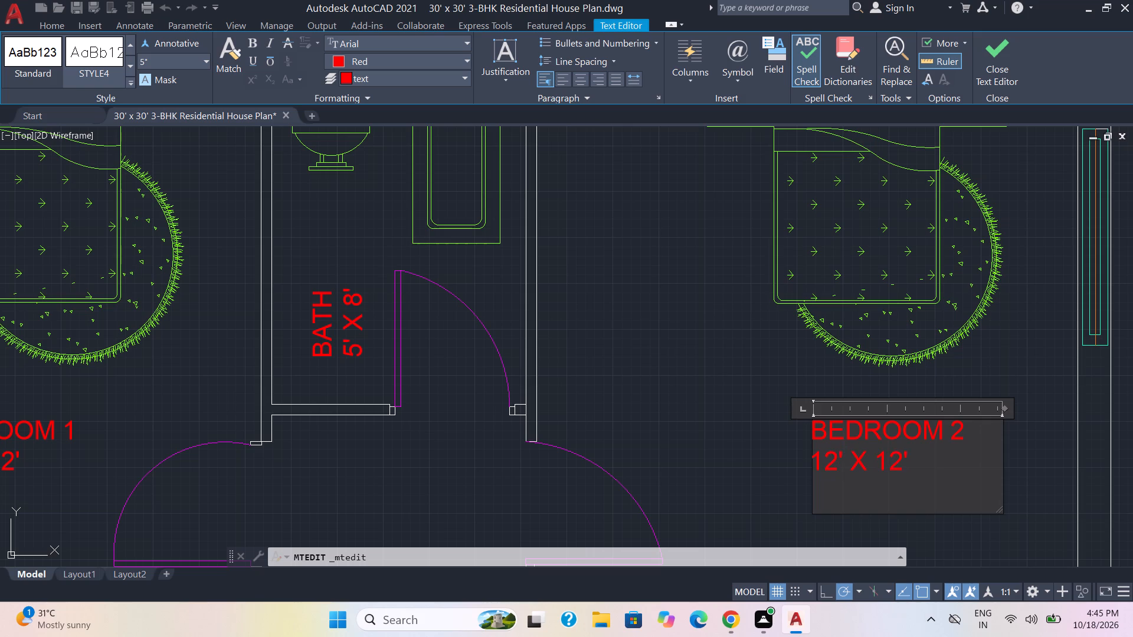
{"action": "key", "text": "Right"}
{"action": "key", "text": "minus"}
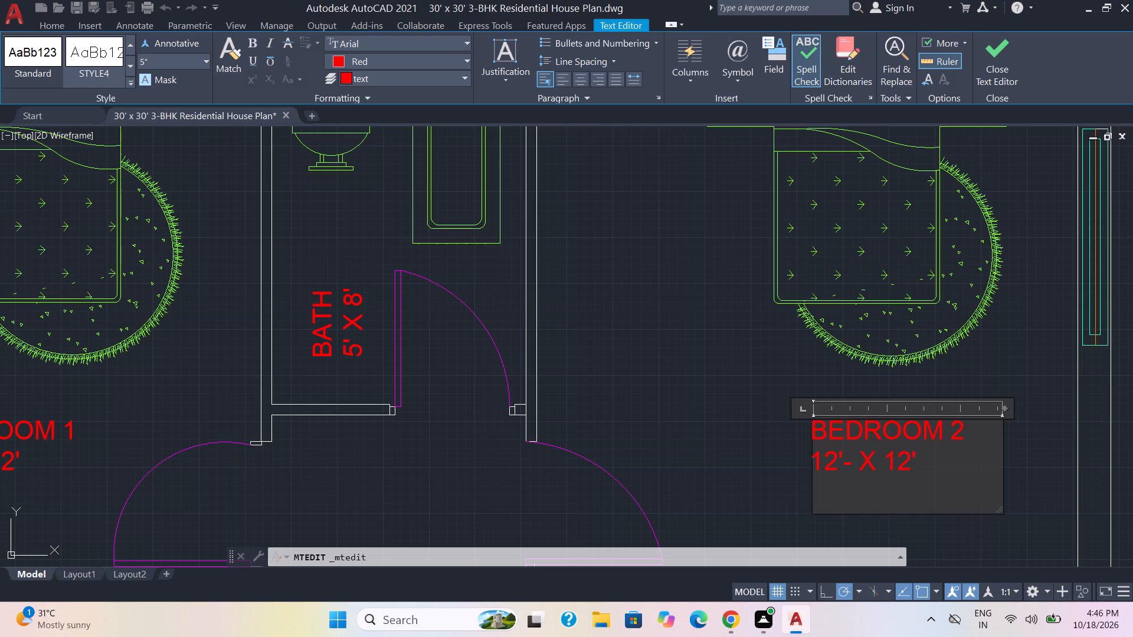
{"action": "type", "text": "6\""}
{"action": "left_click", "coordinate": [579, 350]}
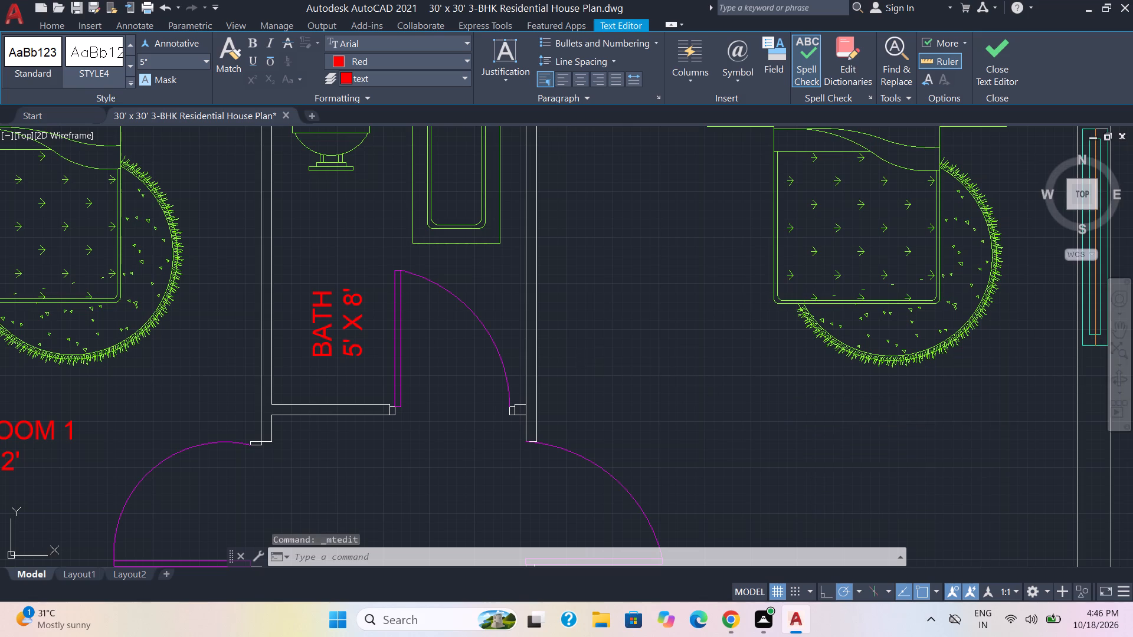
Set the size line of the vertical label in the bedroom above the kitchen to 12'-6" X 8'-3" and finish editing the text.
{"action": "scroll", "coordinate": [795, 463], "scroll_direction": "down", "scroll_amount": 2}
{"action": "middle_click_drag", "start_coordinate": [1093, 490], "coordinate": [913, 178]}
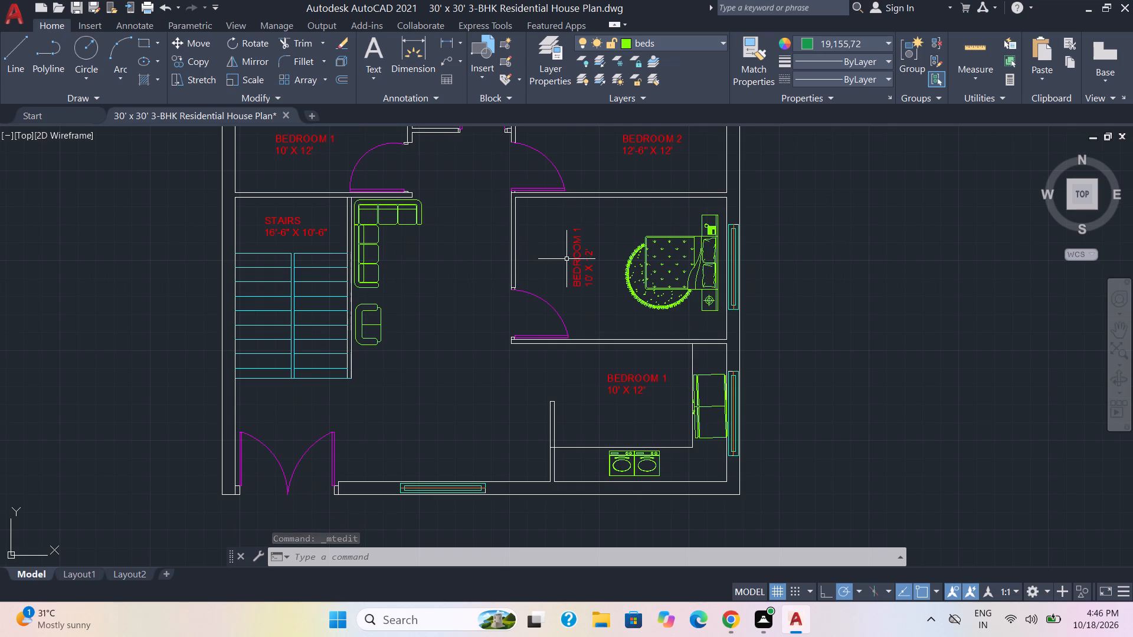
{"action": "double_click", "coordinate": [577, 258]}
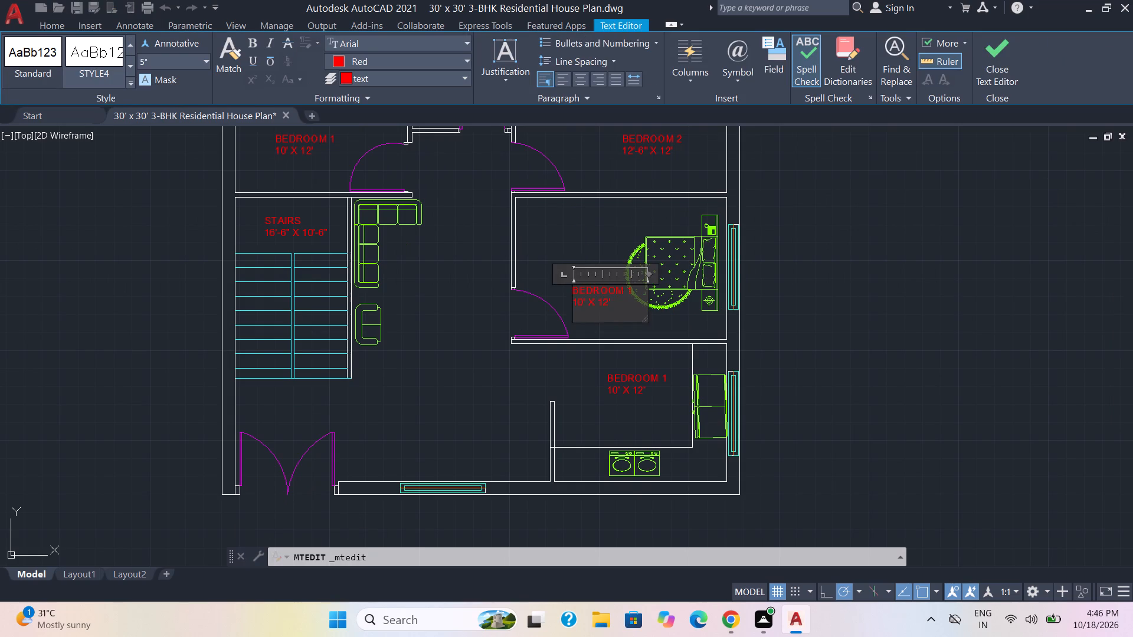
{"action": "scroll", "coordinate": [586, 300], "scroll_direction": "up", "scroll_amount": 2}
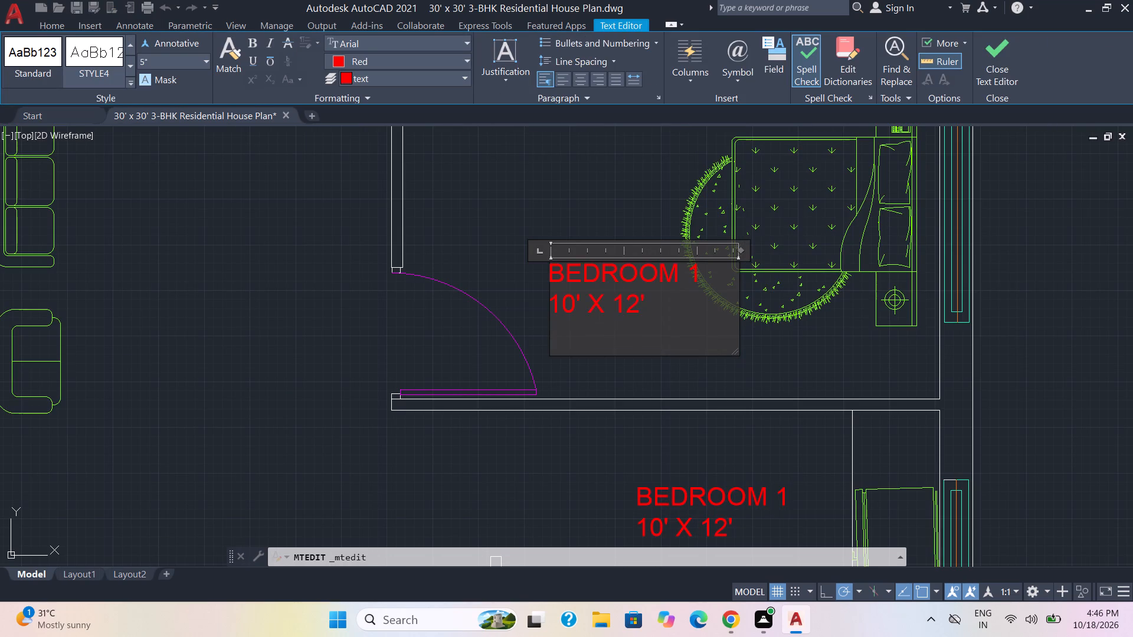
{"action": "left_click", "coordinate": [576, 304]}
{"action": "key", "text": "BackSpace"}
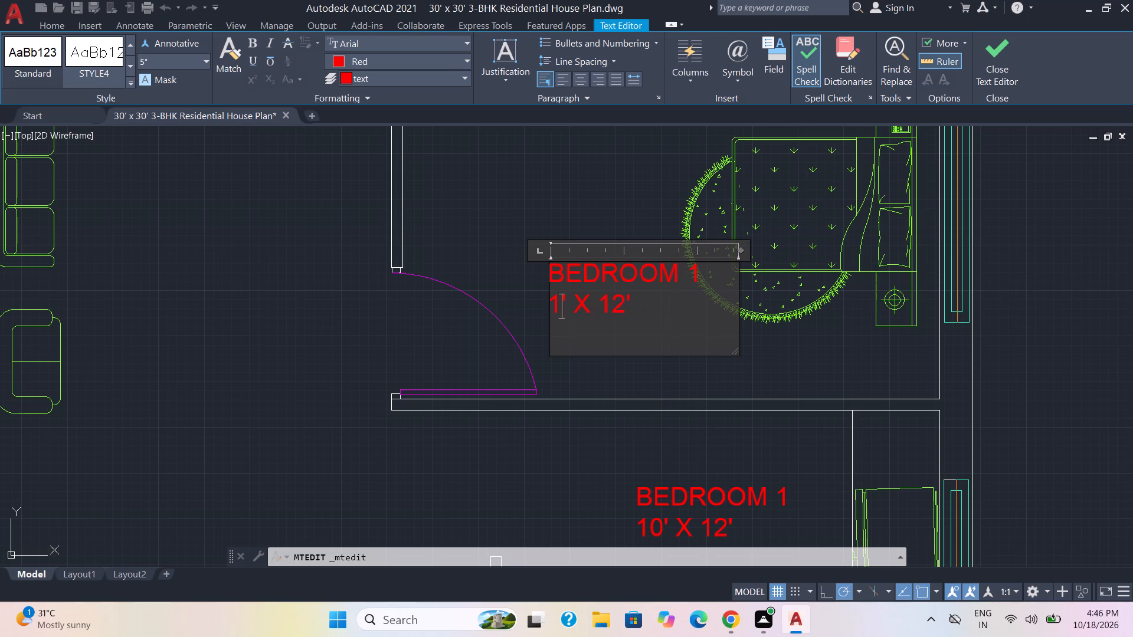
{"action": "key", "text": "2"}
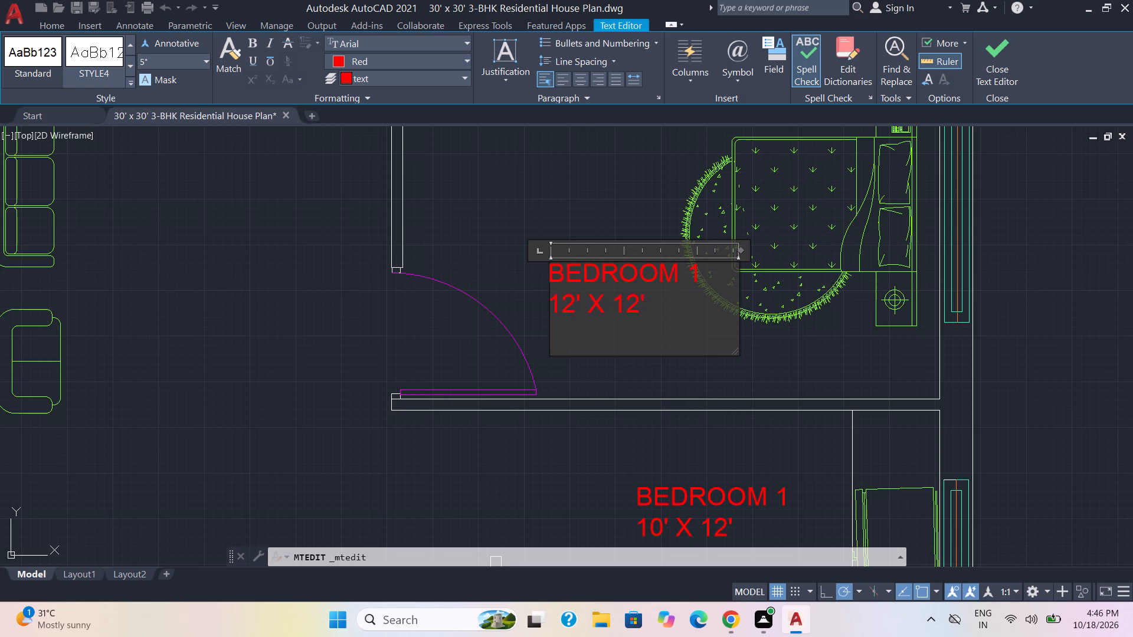
{"action": "key", "text": "Right"}
{"action": "type", "text": "-6\""}
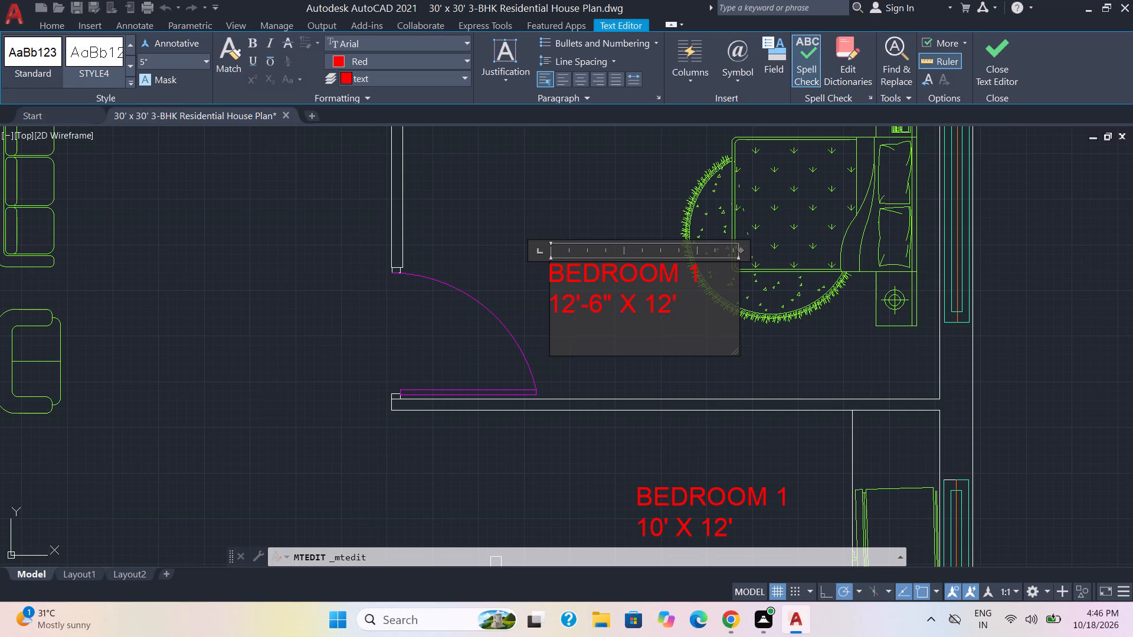
{"action": "left_click", "coordinate": [670, 306]}
{"action": "key", "text": "BackSpace"}
{"action": "key", "text": "BackSpace"}
{"action": "key", "text": "8"}
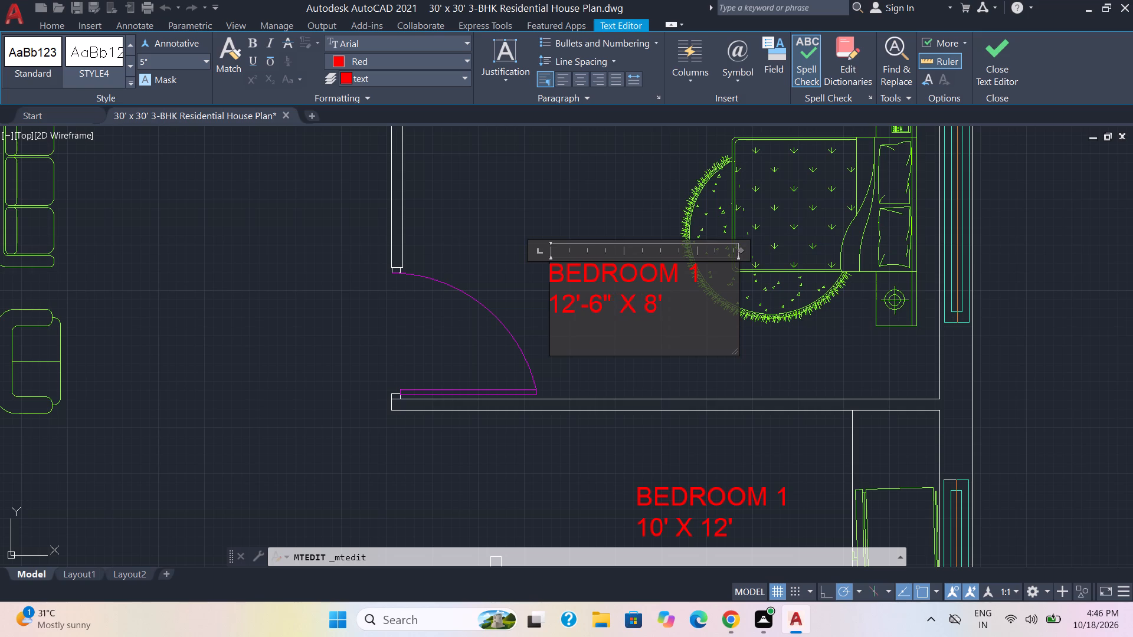
{"action": "key", "text": "Right"}
{"action": "key", "text": "minus"}
{"action": "type", "text": "3\""}
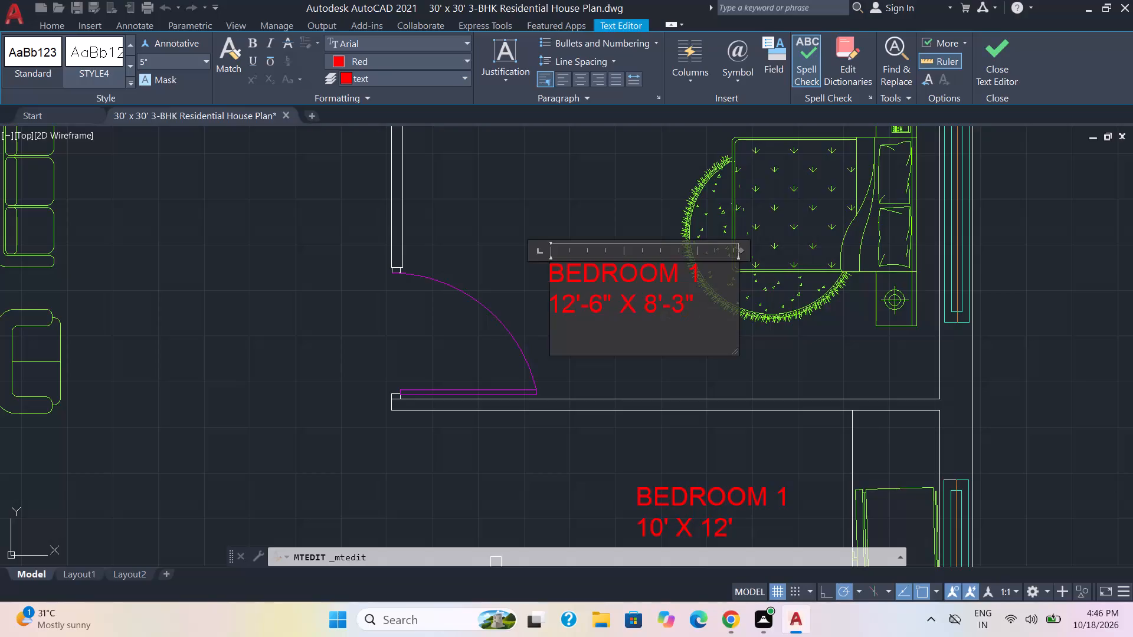
{"action": "left_click", "coordinate": [306, 369]}
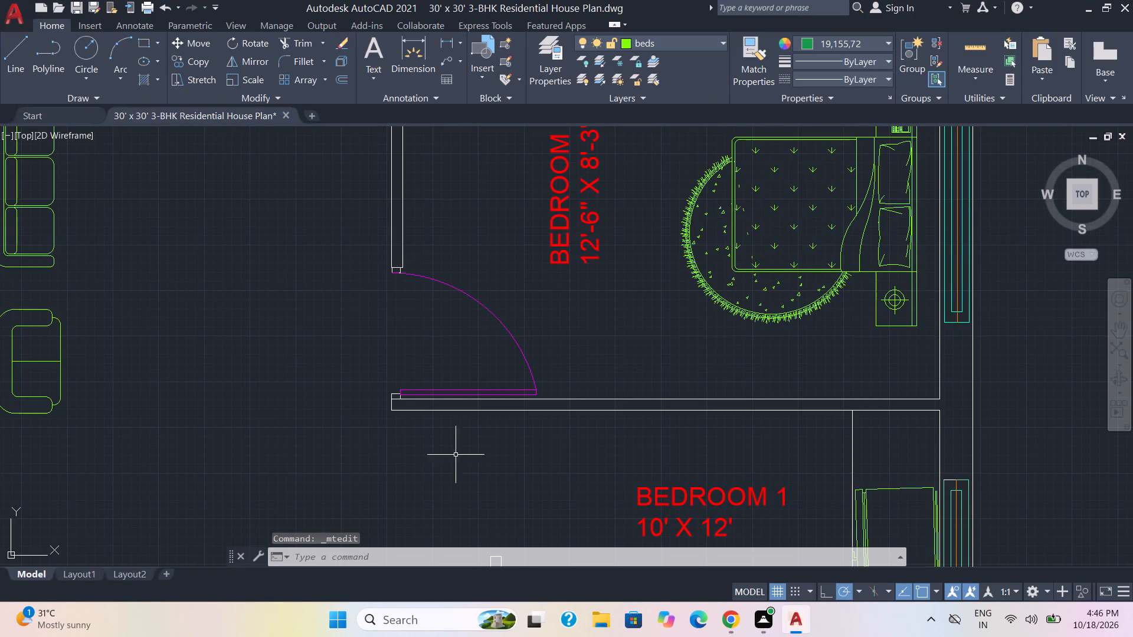
Replace the room name in the label beside the refrigerator and stove counter with KITCHEN.
{"action": "scroll", "coordinate": [637, 529], "scroll_direction": "down", "scroll_amount": 1}
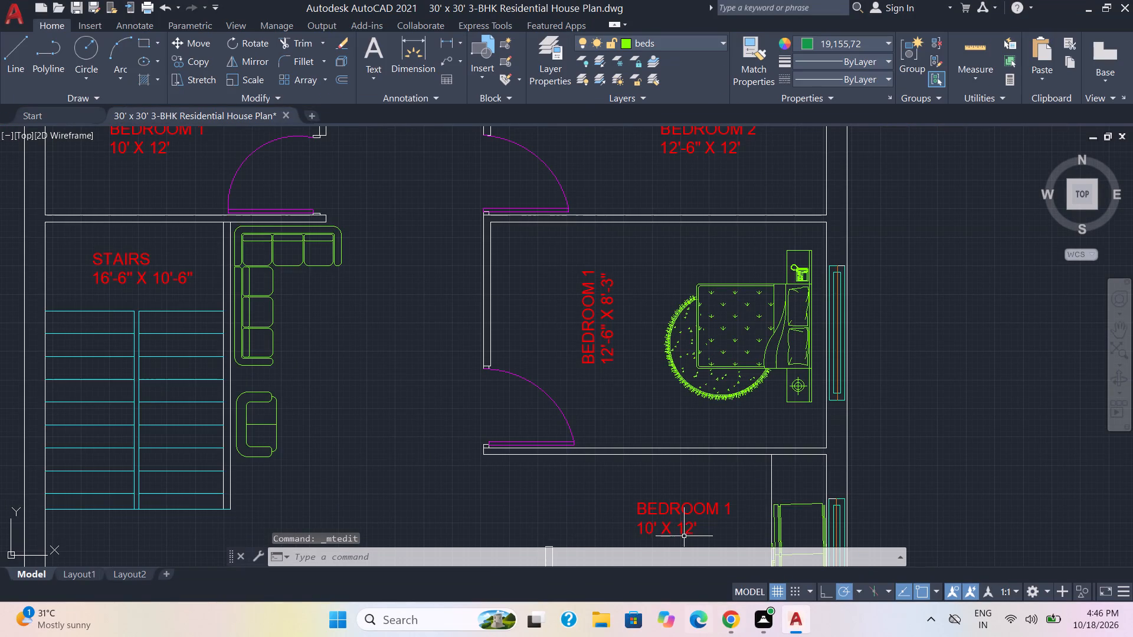
{"action": "scroll", "coordinate": [727, 509], "scroll_direction": "up", "scroll_amount": 1}
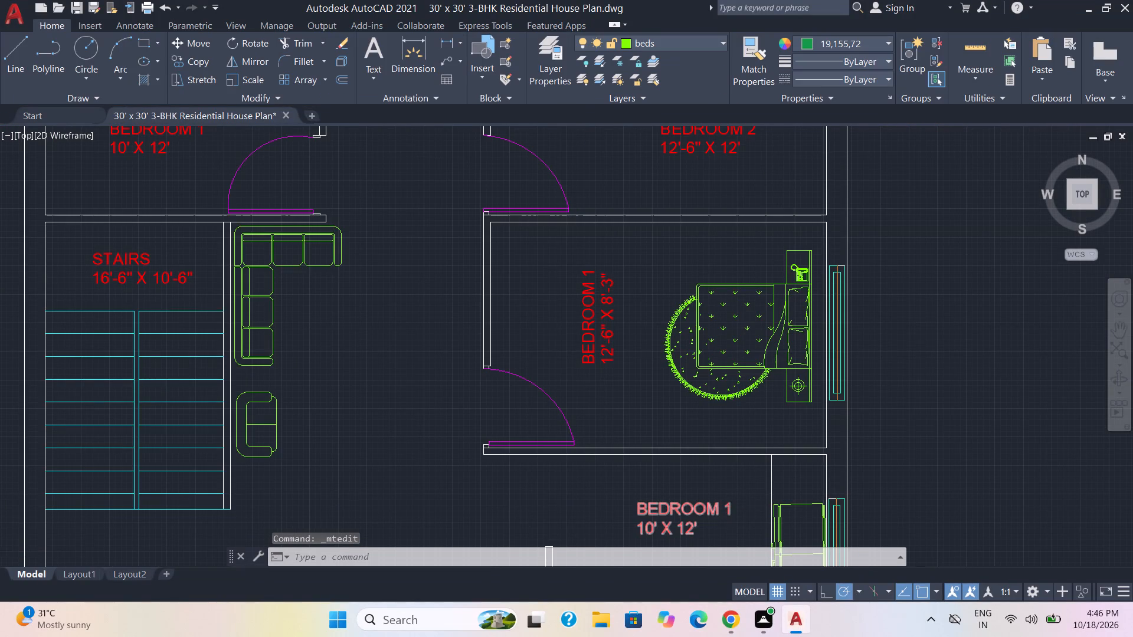
{"action": "scroll", "coordinate": [727, 509], "scroll_direction": "down", "scroll_amount": 1}
{"action": "middle_click_drag", "start_coordinate": [726, 509], "coordinate": [669, 350]}
{"action": "scroll", "coordinate": [726, 509], "scroll_direction": "down", "scroll_amount": 1}
{"action": "scroll", "coordinate": [666, 348], "scroll_direction": "up", "scroll_amount": 2}
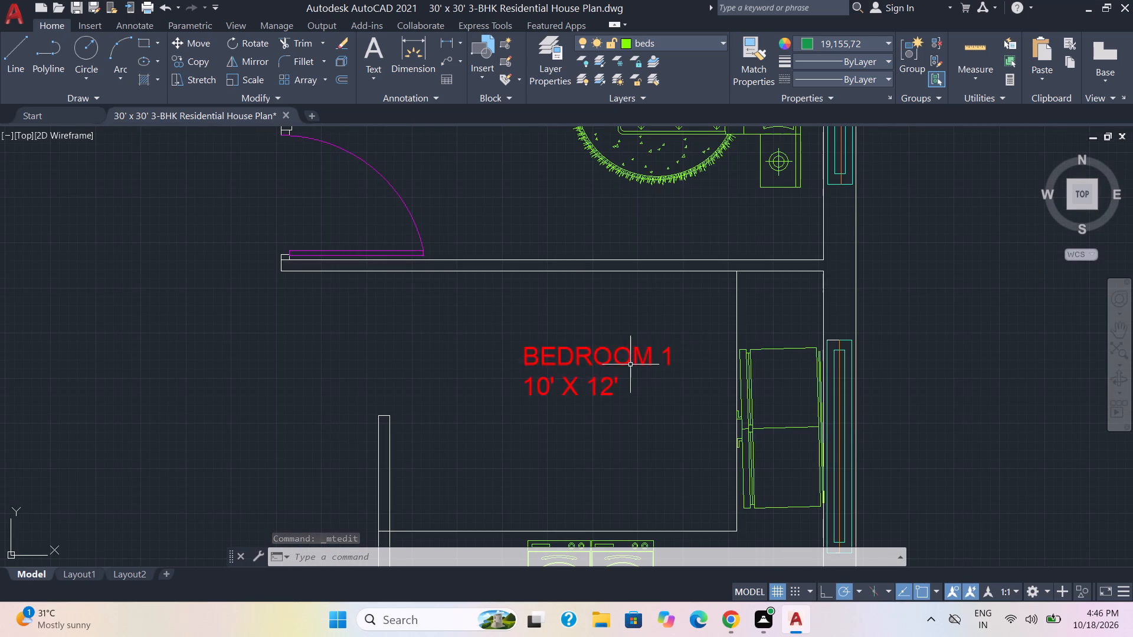
{"action": "double_click", "coordinate": [611, 357]}
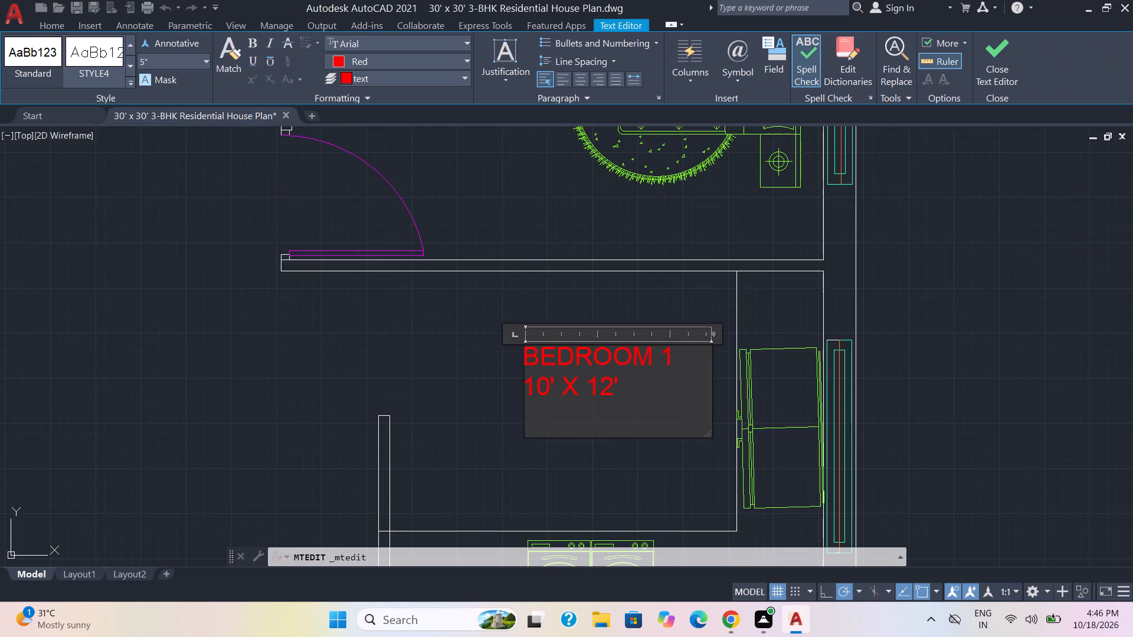
{"action": "left_click", "coordinate": [670, 360]}
{"action": "key", "text": "BackSpace"}
{"action": "key", "text": "BackSpace"}
{"action": "key", "text": "BackSpace"}
{"action": "key", "text": "BackSpace"}
{"action": "key", "text": "BackSpace"}
{"action": "key", "text": "BackSpace"}
{"action": "key", "text": "BackSpace"}
{"action": "key", "text": "BackSpace"}
{"action": "key", "text": "BackSpace"}
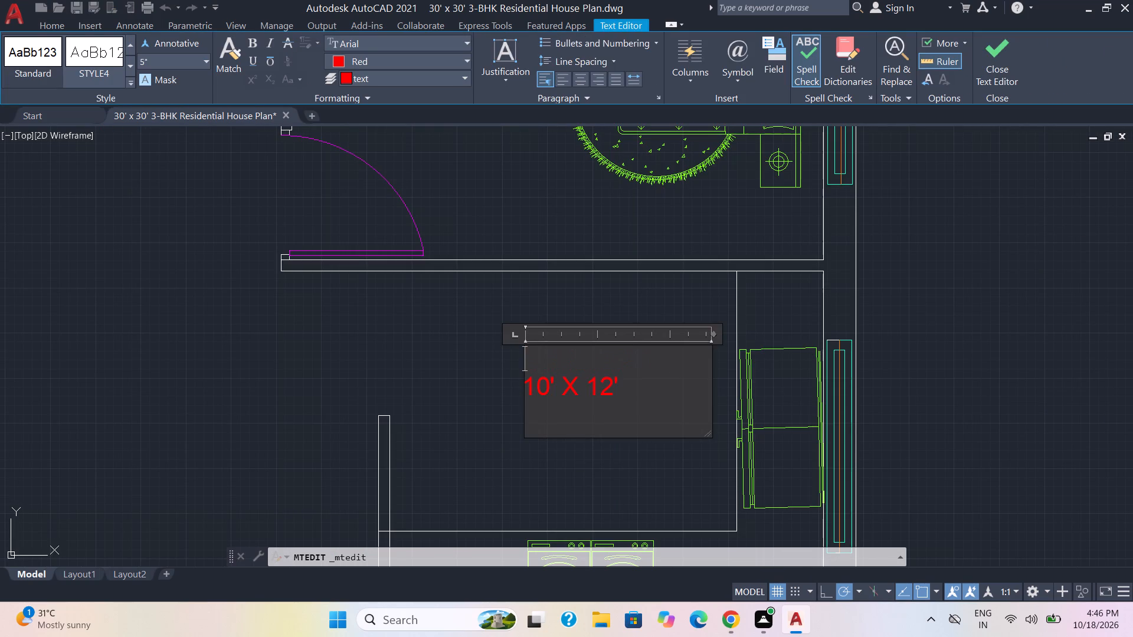
{"action": "type", "text": "LI"}
{"action": "key", "text": "BackSpace"}
{"action": "key", "text": "BackSpace"}
{"action": "type", "text": "KITV"}
{"action": "key", "text": "BackSpace"}
{"action": "type", "text": "CHEN"}
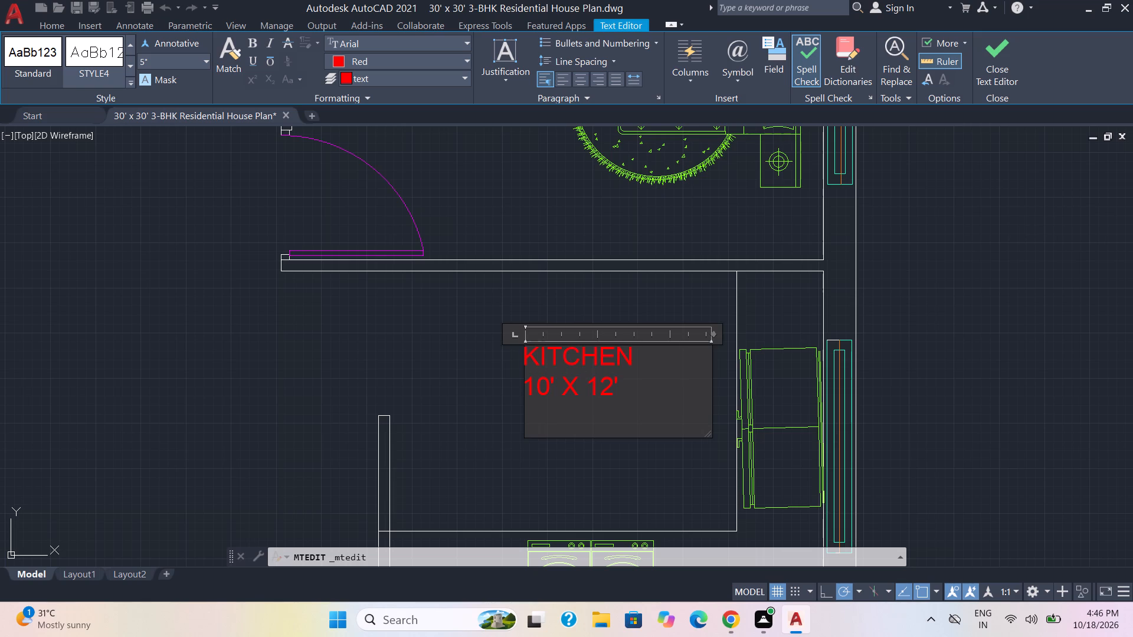
Set the size line of the KITCHEN label to 10' X 7' and finish editing the text.
{"action": "left_click", "coordinate": [613, 388]}
{"action": "key", "text": "BackSpace"}
{"action": "key", "text": "BackSpace"}
{"action": "key", "text": "7"}
{"action": "left_click", "coordinate": [427, 322]}
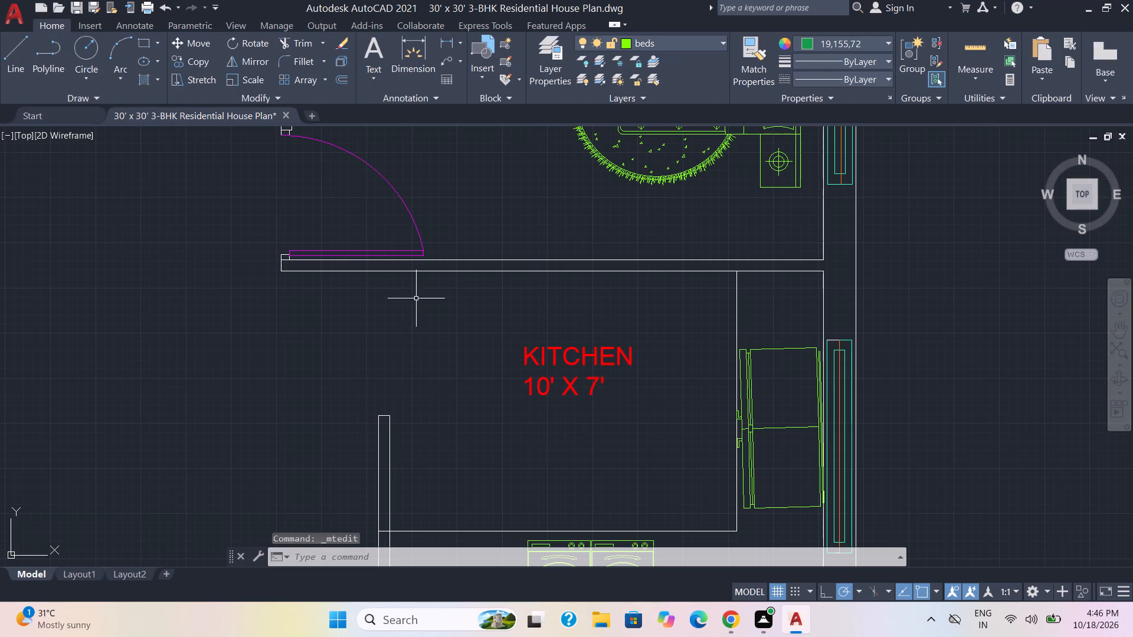
Review the room names and sizes in the labels across the whole house plan.
{"action": "scroll", "coordinate": [554, 342], "scroll_direction": "up", "scroll_amount": 1}
{"action": "scroll", "coordinate": [552, 287], "scroll_direction": "down", "scroll_amount": 3}
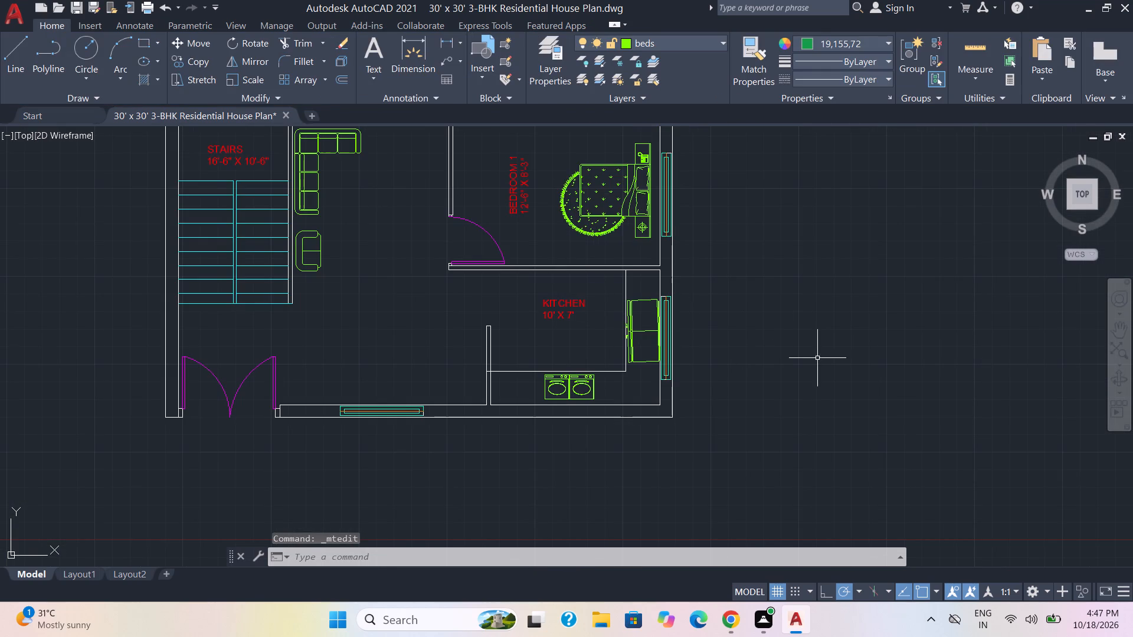
{"action": "middle_click_drag", "start_coordinate": [820, 357], "coordinate": [839, 390]}
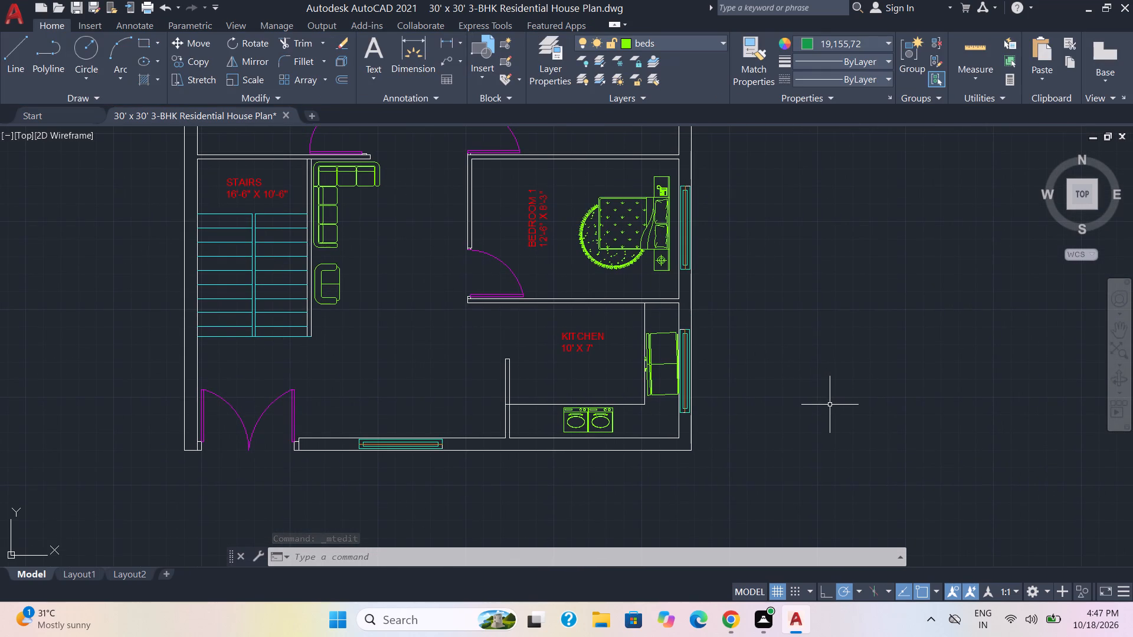
{"action": "scroll", "coordinate": [798, 382], "scroll_direction": "down", "scroll_amount": 1}
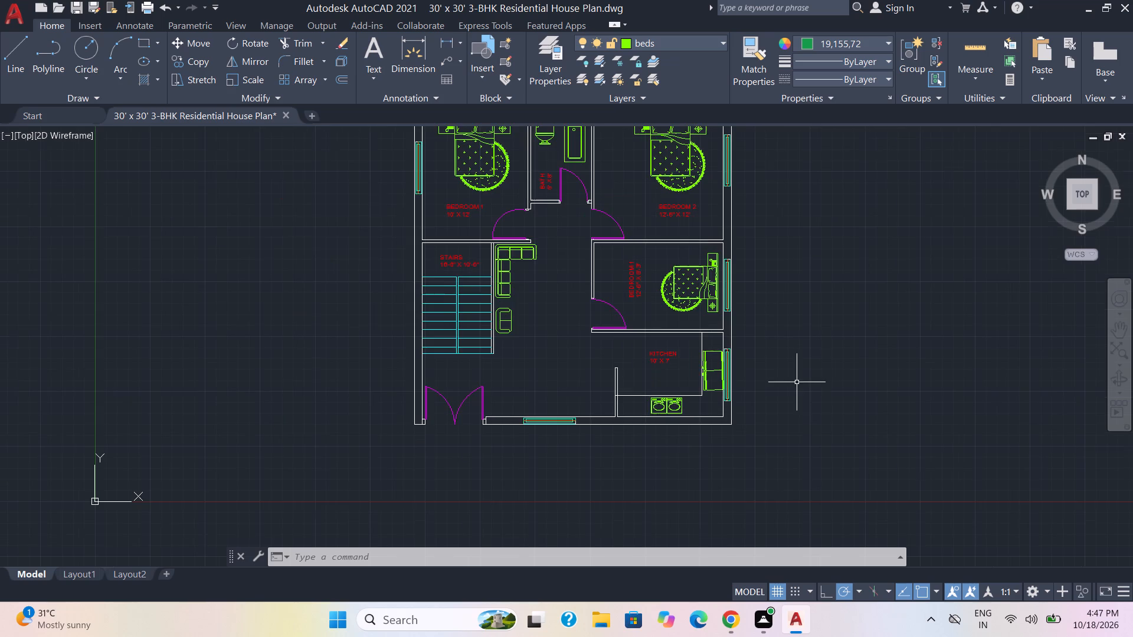
{"action": "middle_click_drag", "start_coordinate": [798, 383], "coordinate": [785, 454]}
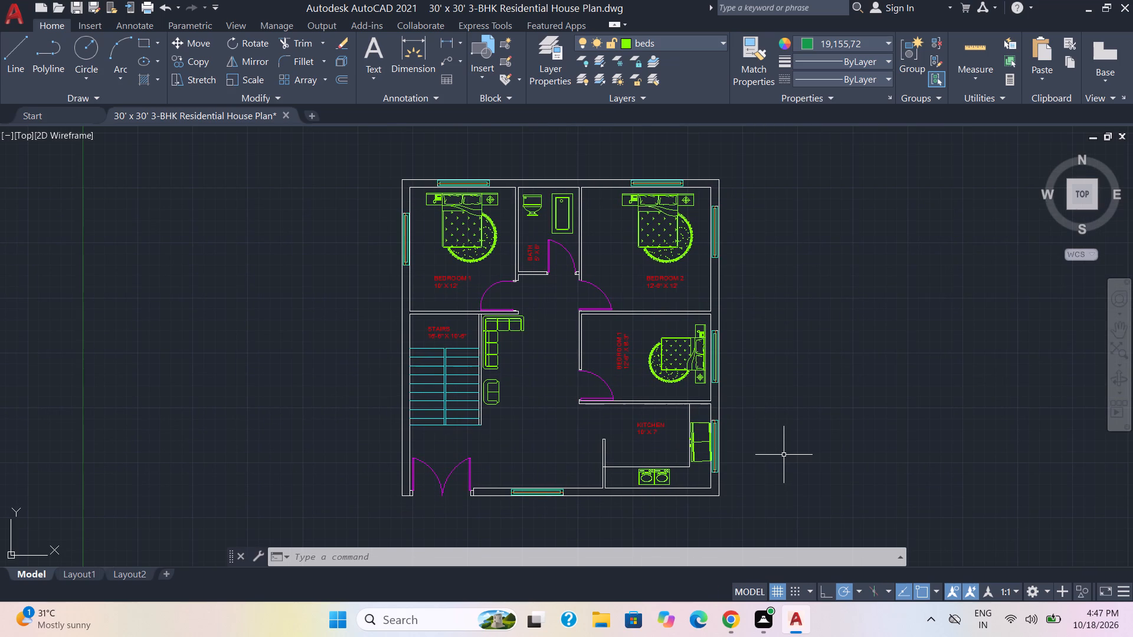
{"action": "scroll", "coordinate": [783, 454], "scroll_direction": "up", "scroll_amount": 2}
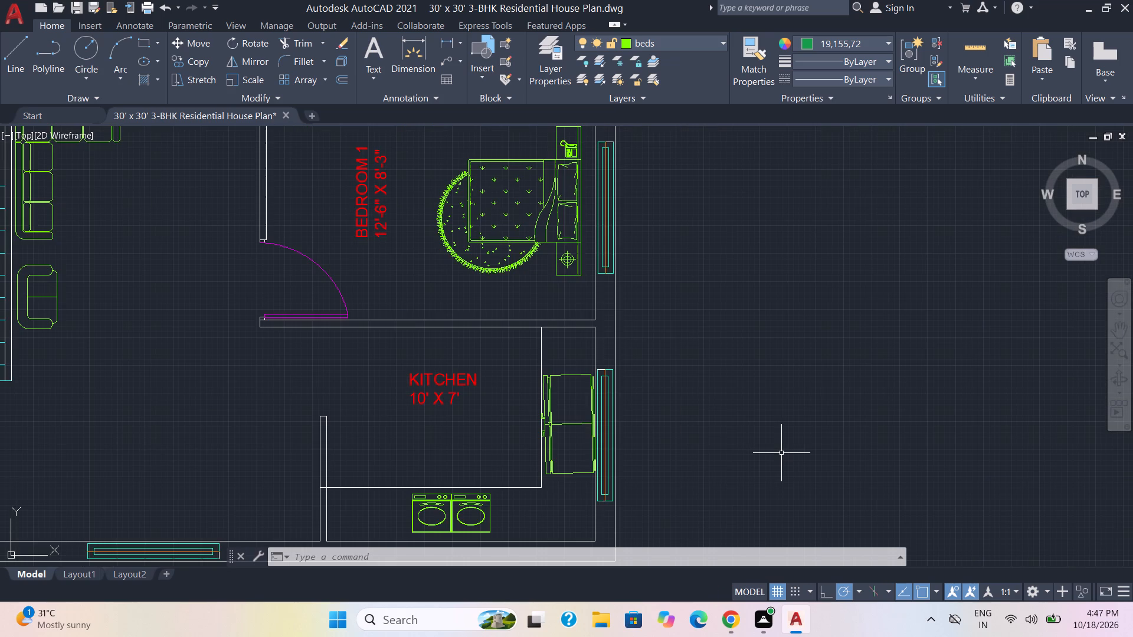
{"action": "scroll", "coordinate": [781, 453], "scroll_direction": "down", "scroll_amount": 1}
{"action": "middle_click_drag", "start_coordinate": [781, 453], "coordinate": [801, 464]}
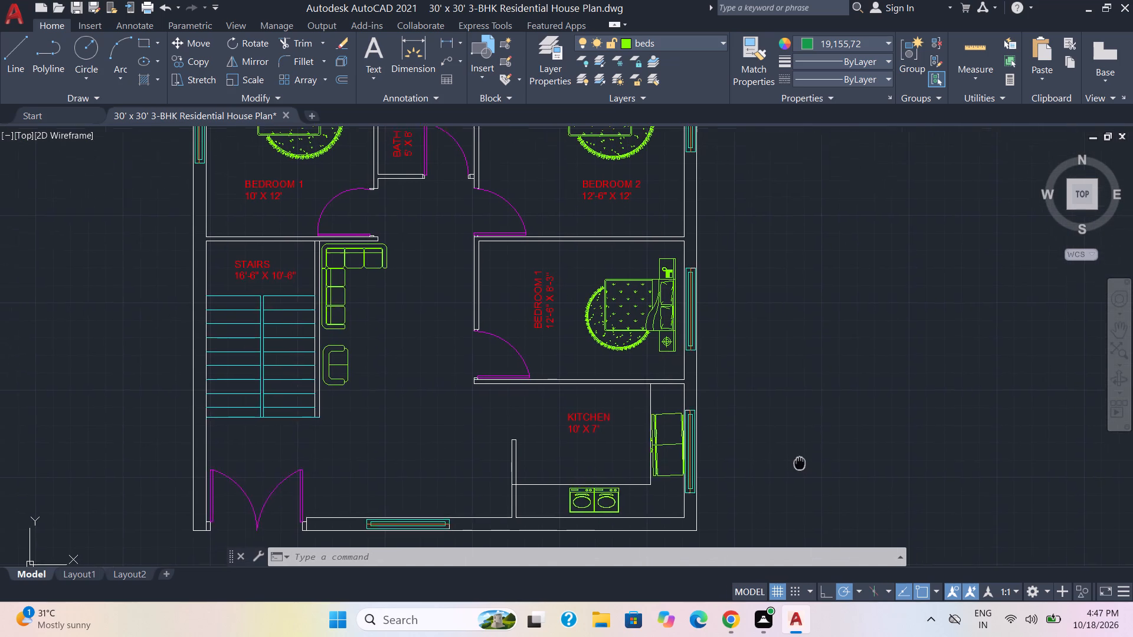
Review the complete labelled house plan, including the kitchen, stairs and bedroom areas.
{"action": "middle_click_drag", "start_coordinate": [801, 464], "coordinate": [814, 474]}
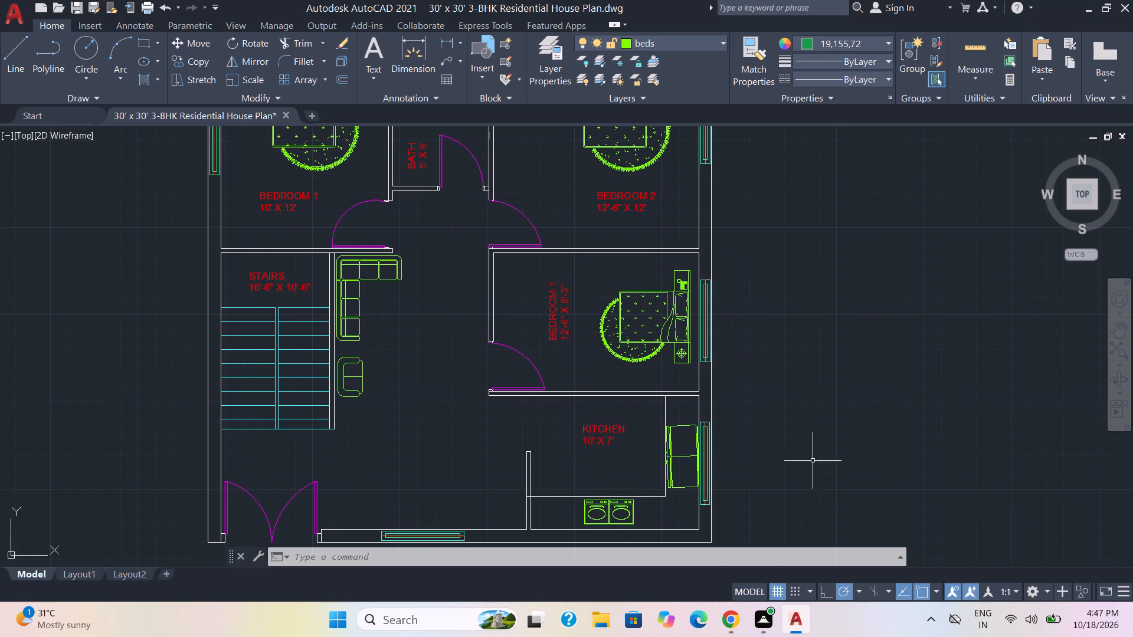
{"action": "scroll", "coordinate": [814, 445], "scroll_direction": "down", "scroll_amount": 2}
{"action": "middle_click_drag", "start_coordinate": [813, 431], "coordinate": [749, 370]}
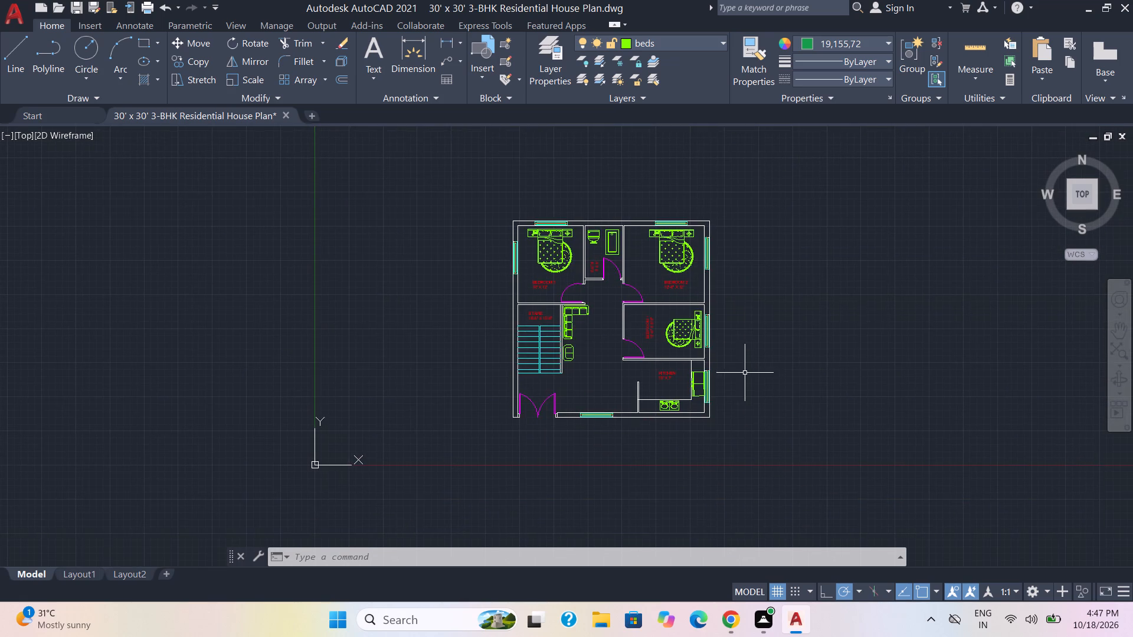
{"action": "scroll", "coordinate": [743, 374], "scroll_direction": "up", "scroll_amount": 1}
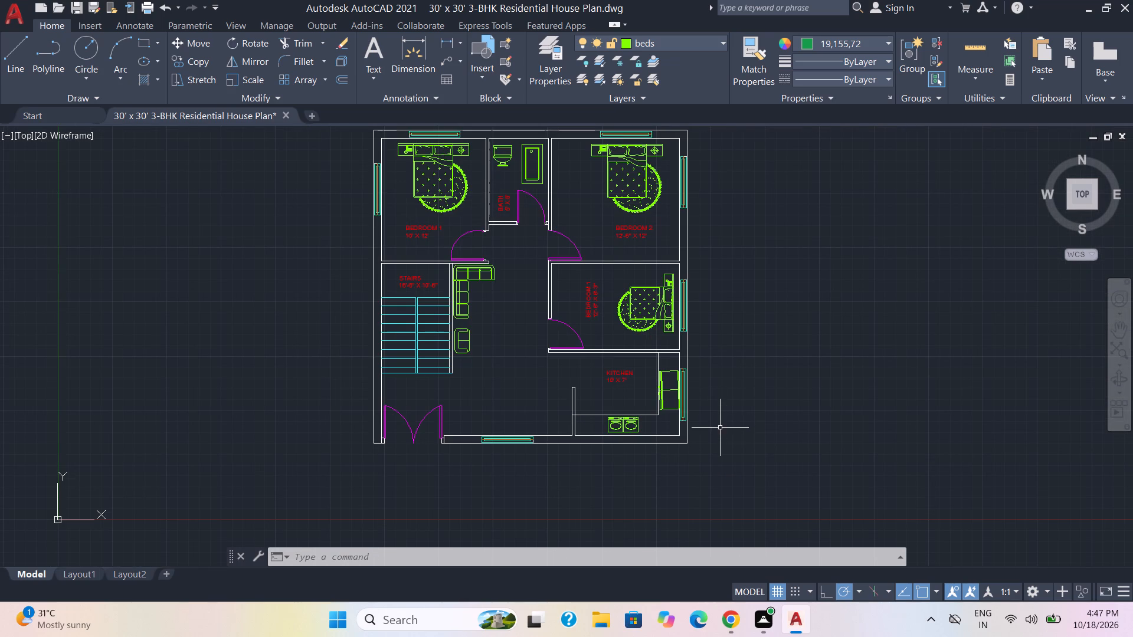
{"action": "scroll", "coordinate": [722, 441], "scroll_direction": "up", "scroll_amount": 1}
{"action": "middle_click_drag", "start_coordinate": [722, 442], "coordinate": [749, 514]}
{"action": "scroll", "coordinate": [722, 442], "scroll_direction": "down", "scroll_amount": 1}
{"action": "scroll", "coordinate": [748, 513], "scroll_direction": "up", "scroll_amount": 1}
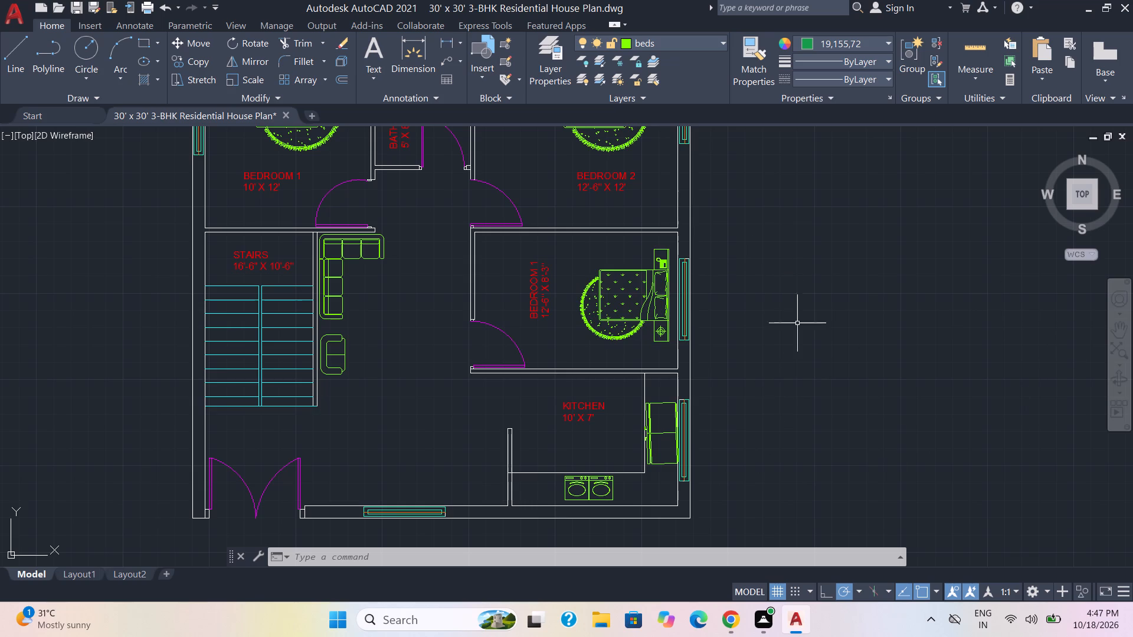
{"action": "scroll", "coordinate": [763, 333], "scroll_direction": "down", "scroll_amount": 1}
{"action": "scroll", "coordinate": [762, 333], "scroll_direction": "up", "scroll_amount": 2}
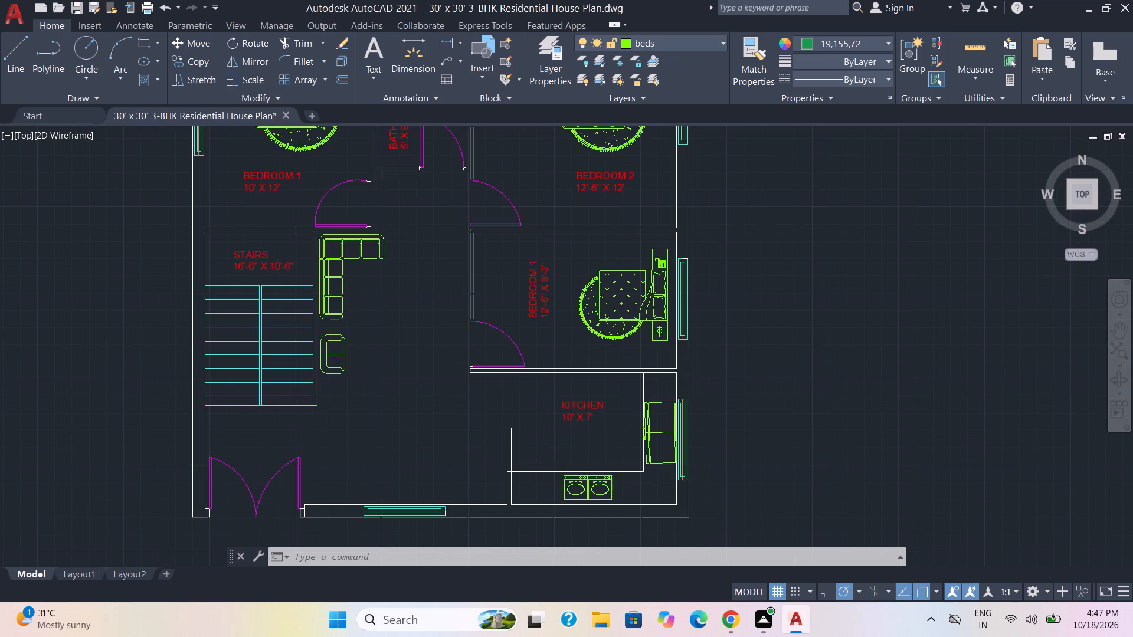
{"action": "scroll", "coordinate": [762, 333], "scroll_direction": "up", "scroll_amount": 2}
{"action": "scroll", "coordinate": [762, 333], "scroll_direction": "down", "scroll_amount": 4}
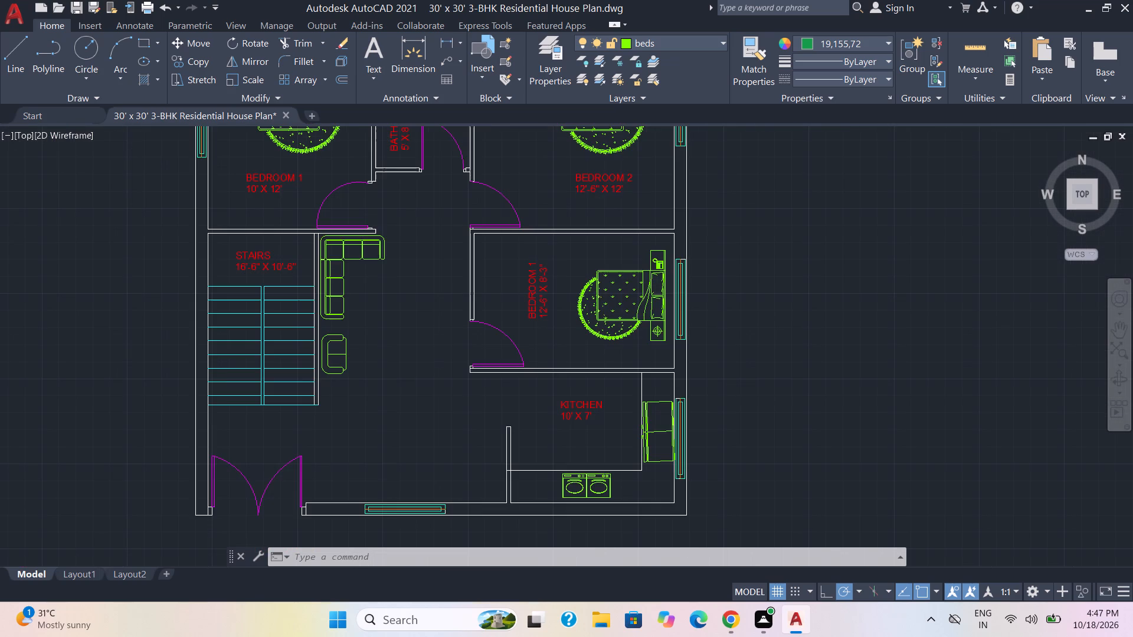
{"action": "middle_click_drag", "start_coordinate": [760, 337], "coordinate": [706, 370]}
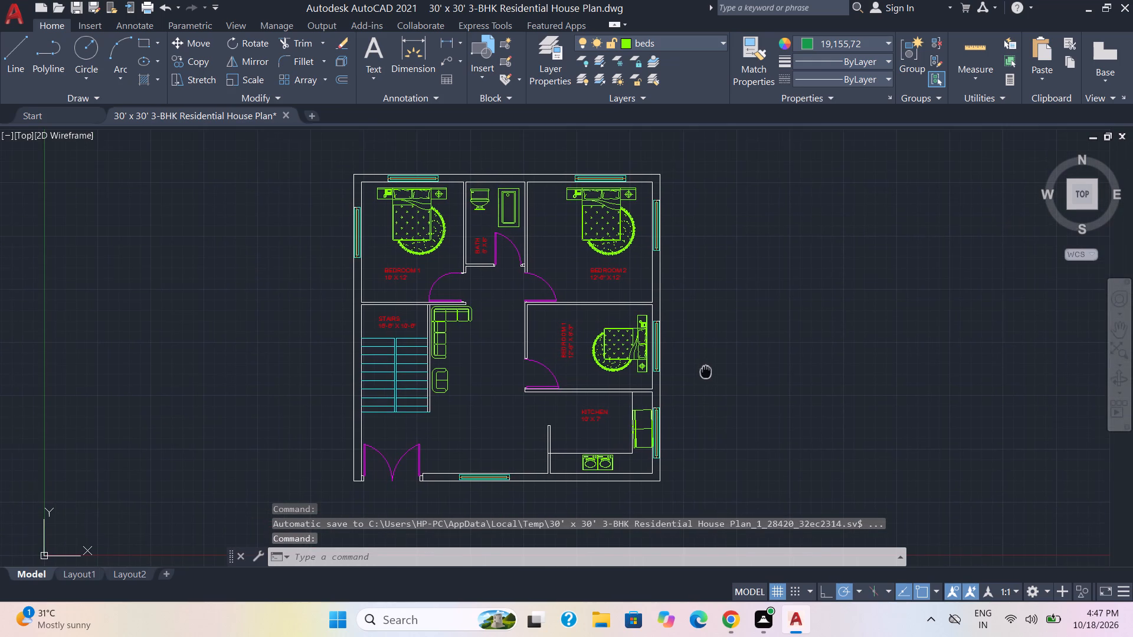
{"action": "middle_click_drag", "start_coordinate": [706, 370], "coordinate": [705, 370]}
Save the house plan drawing.
{"action": "key", "text": "ctrl+s"}
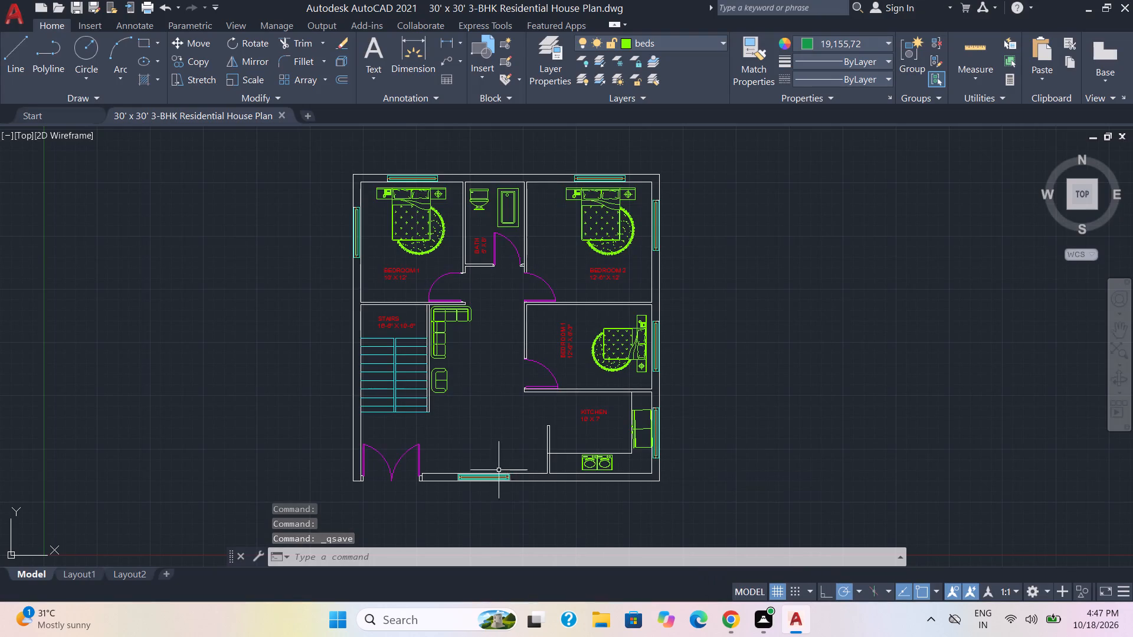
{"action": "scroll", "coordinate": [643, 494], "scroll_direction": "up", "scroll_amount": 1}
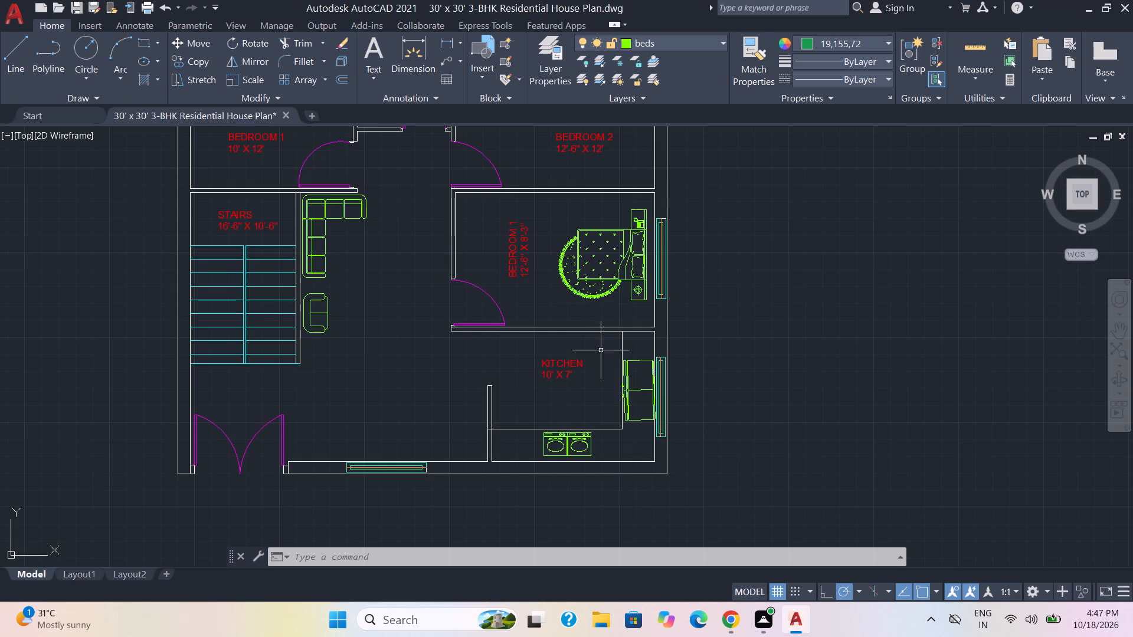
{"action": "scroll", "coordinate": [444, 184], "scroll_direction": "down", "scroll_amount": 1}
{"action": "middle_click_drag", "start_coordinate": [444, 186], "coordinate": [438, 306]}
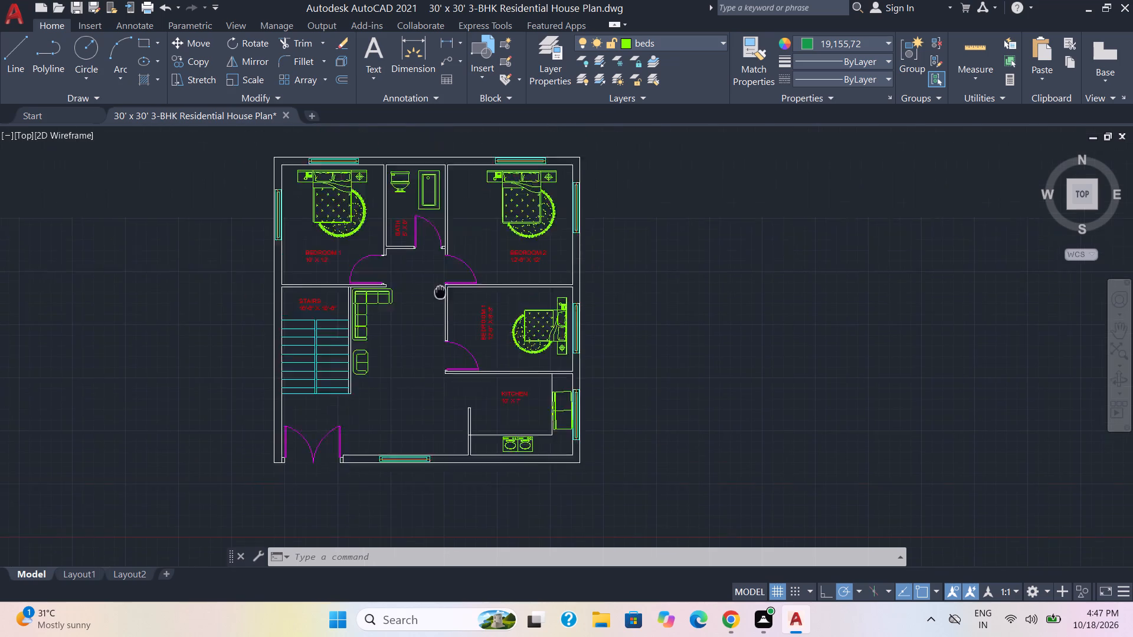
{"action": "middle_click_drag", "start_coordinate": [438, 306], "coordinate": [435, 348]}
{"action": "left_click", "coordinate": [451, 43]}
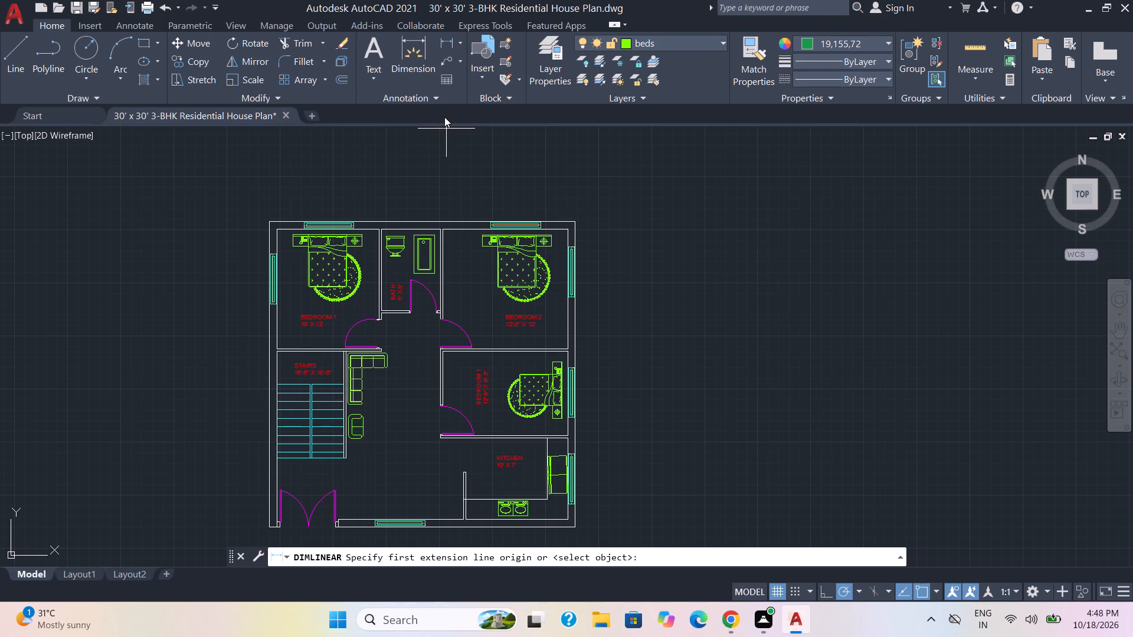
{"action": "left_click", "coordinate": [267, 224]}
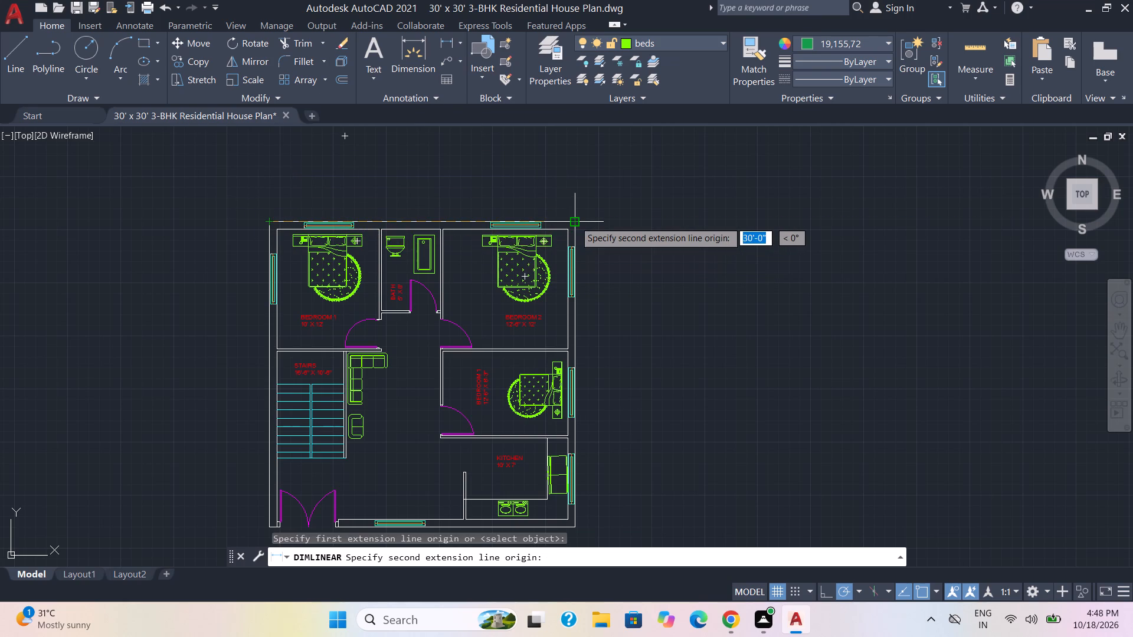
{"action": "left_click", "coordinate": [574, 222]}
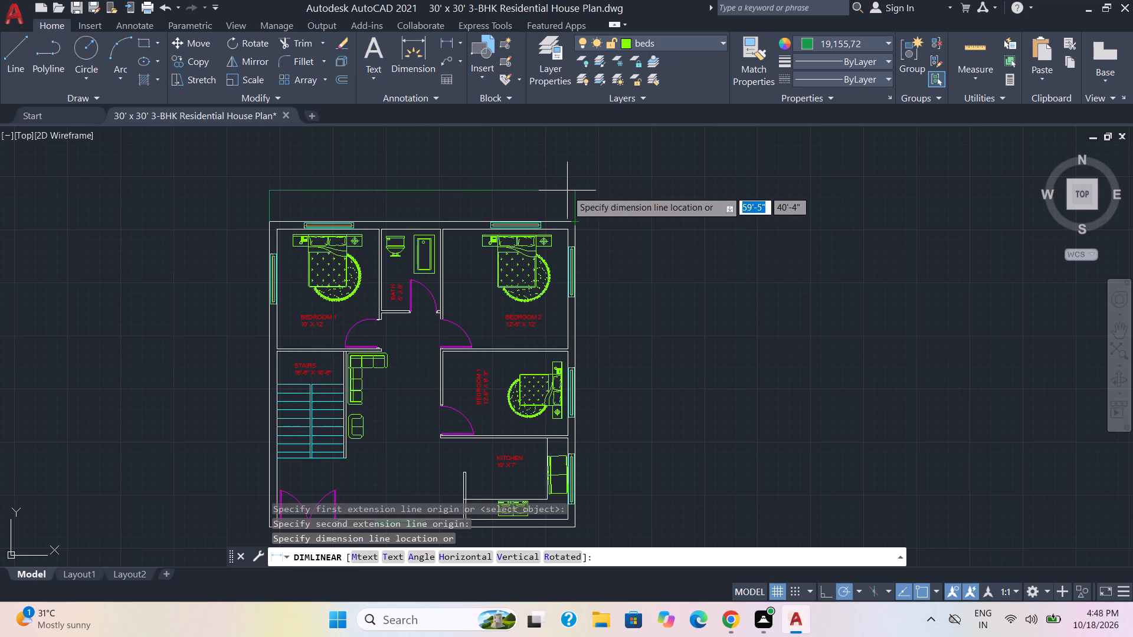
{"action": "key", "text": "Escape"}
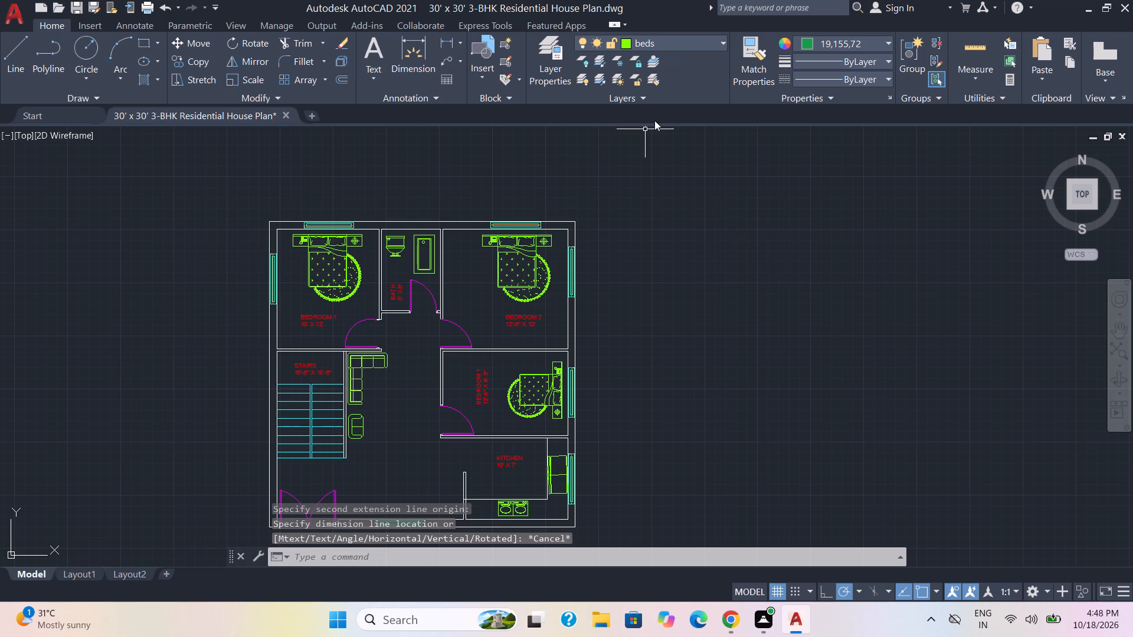
Make layer 0 the current layer.
{"action": "left_click", "coordinate": [716, 44]}
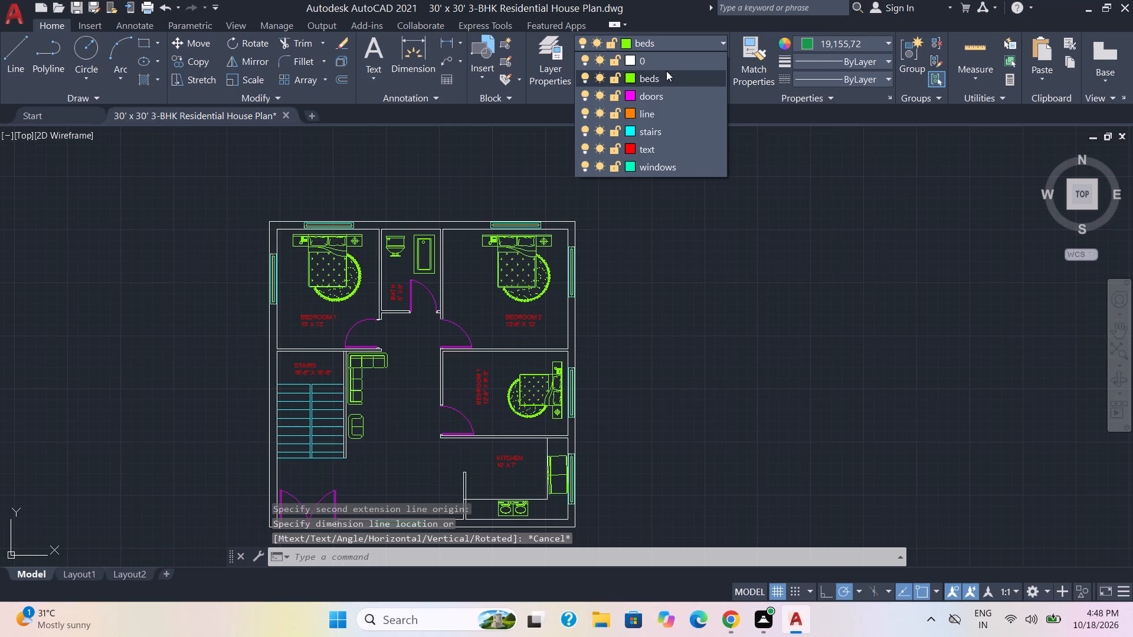
{"action": "left_click", "coordinate": [664, 70]}
{"action": "left_click", "coordinate": [701, 41]}
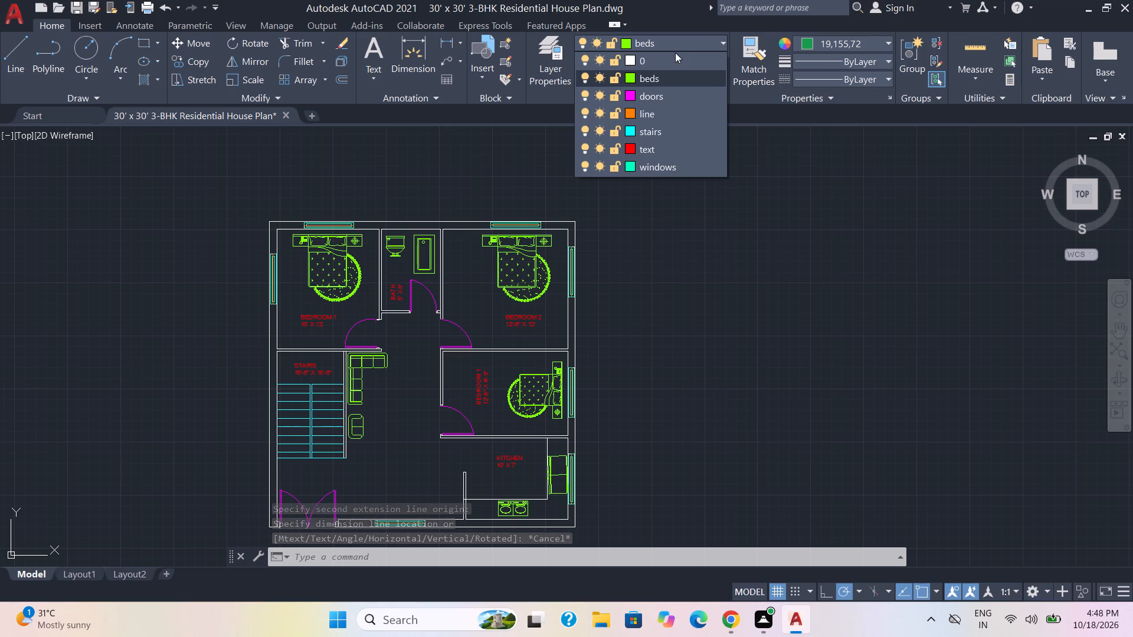
{"action": "left_click", "coordinate": [652, 58]}
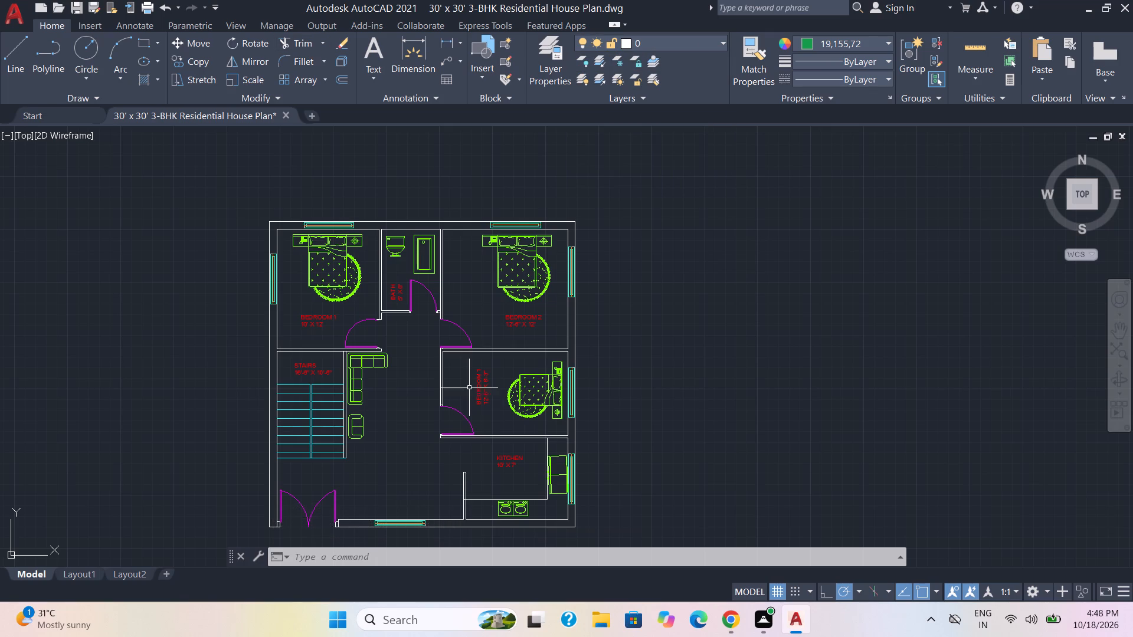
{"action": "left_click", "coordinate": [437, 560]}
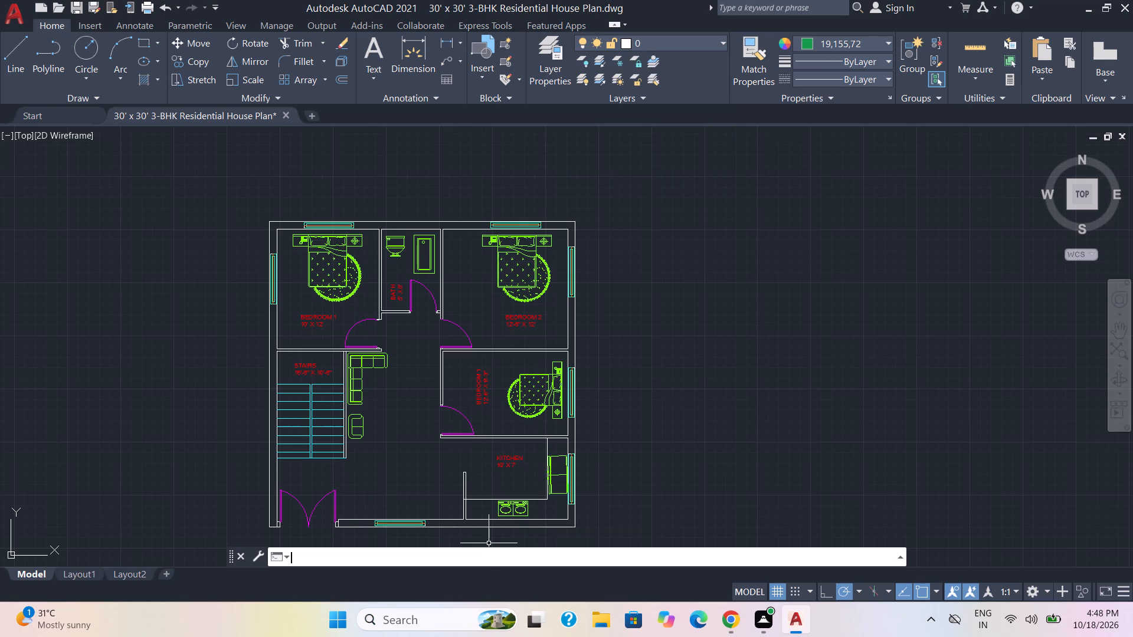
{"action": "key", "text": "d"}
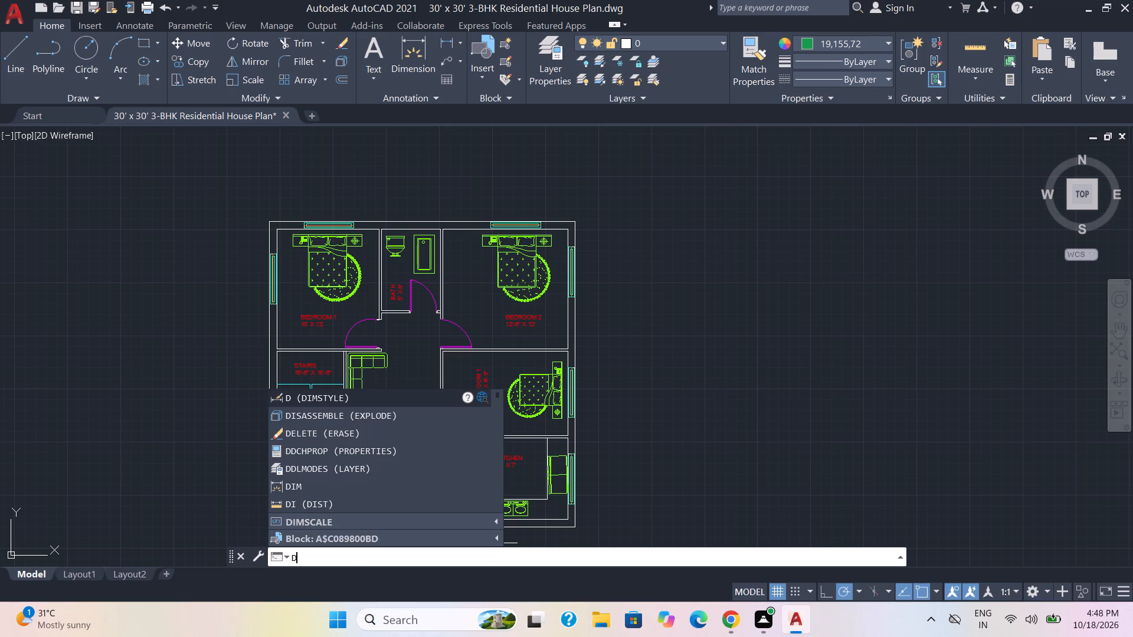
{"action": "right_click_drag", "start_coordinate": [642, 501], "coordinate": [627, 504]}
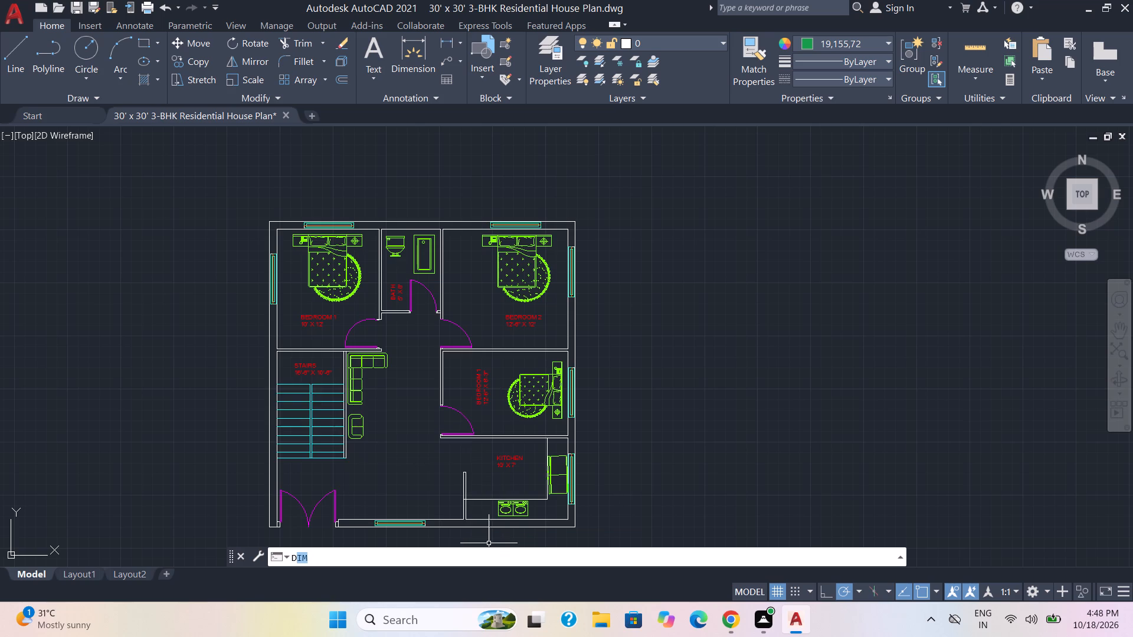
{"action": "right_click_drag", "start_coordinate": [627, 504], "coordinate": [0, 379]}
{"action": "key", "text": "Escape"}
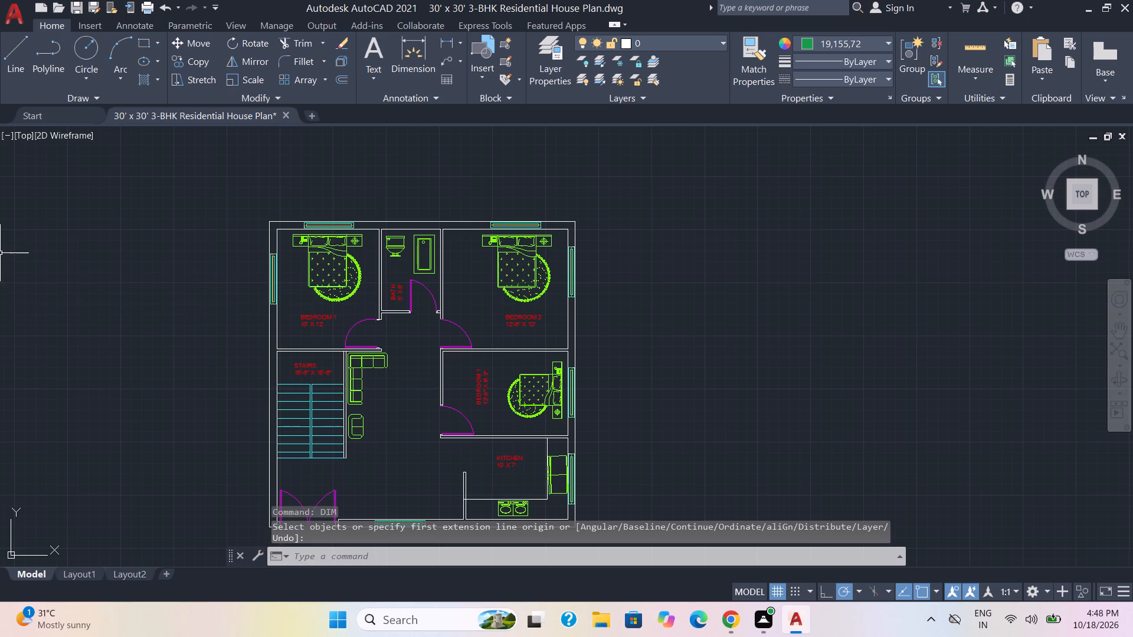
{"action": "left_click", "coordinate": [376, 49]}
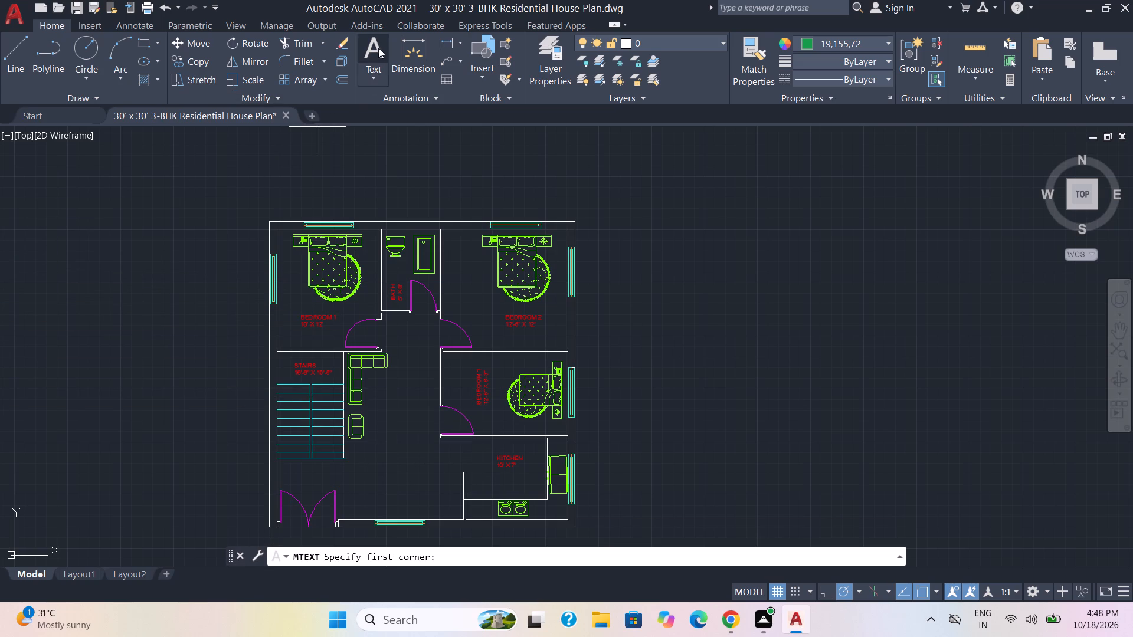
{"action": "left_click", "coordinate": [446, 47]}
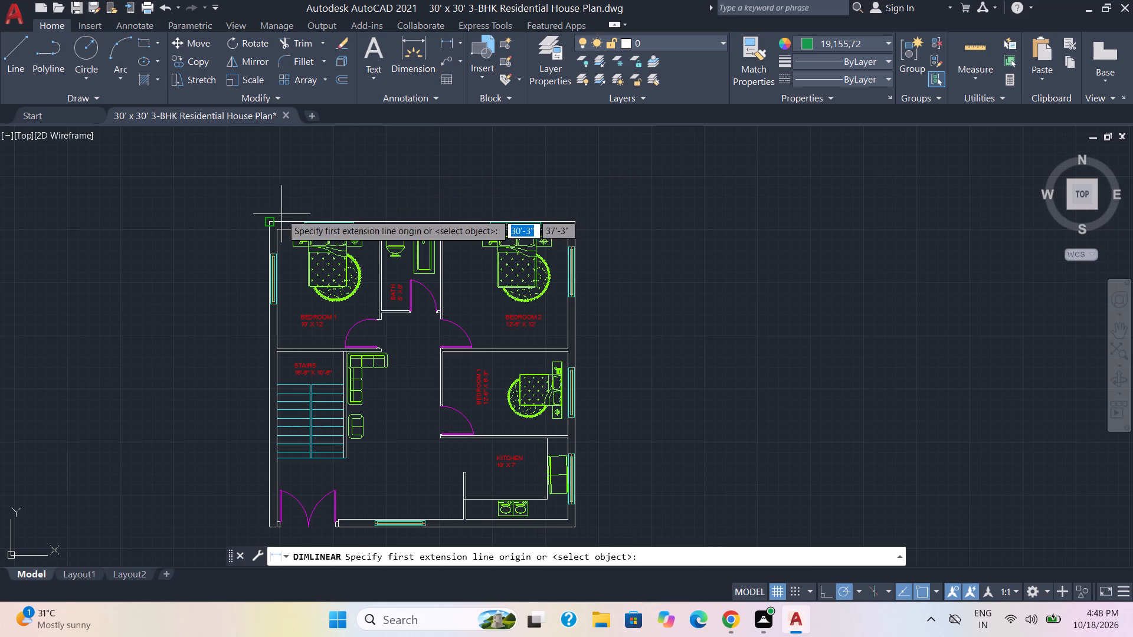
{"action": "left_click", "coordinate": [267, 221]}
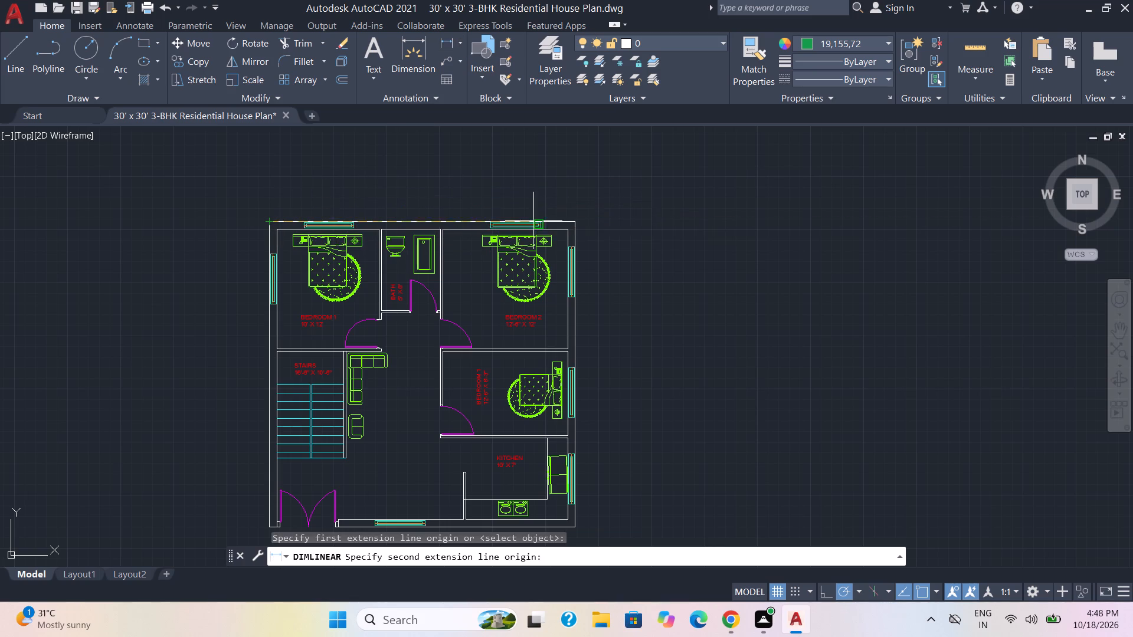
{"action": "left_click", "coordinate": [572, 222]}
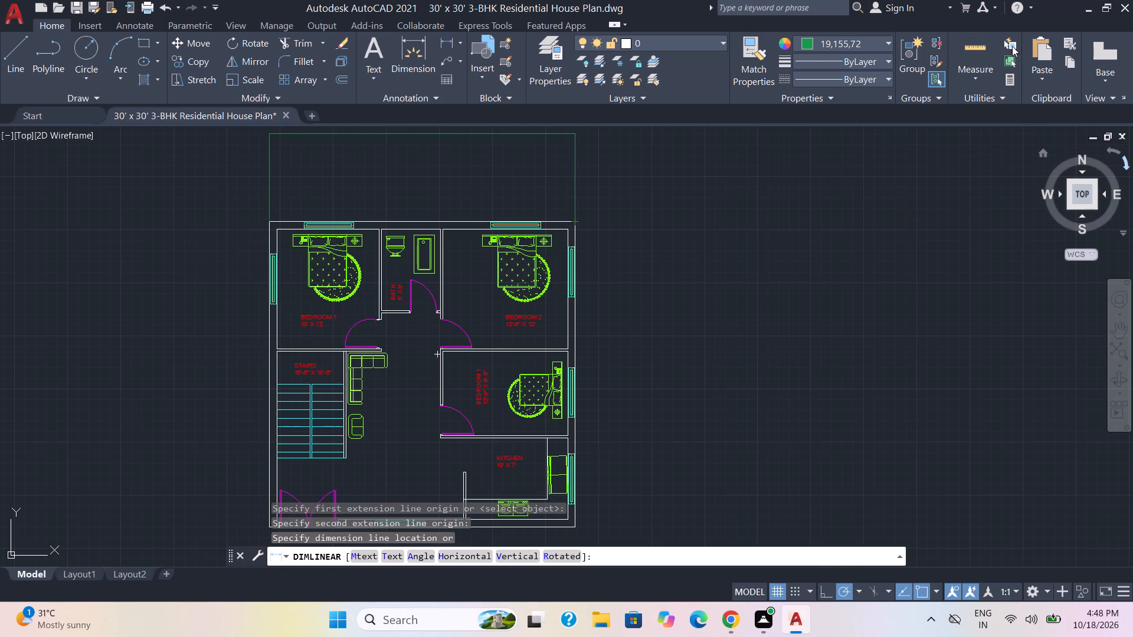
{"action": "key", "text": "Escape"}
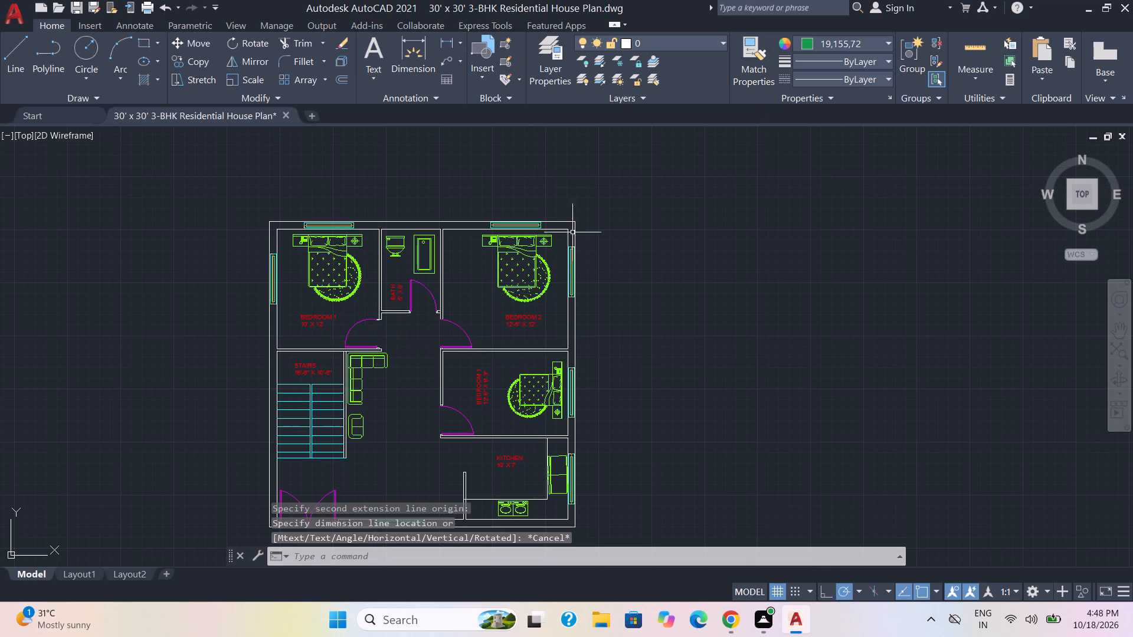
Set the current object colour to ByLayer.
{"action": "left_click", "coordinate": [866, 42]}
{"action": "left_click", "coordinate": [827, 64]}
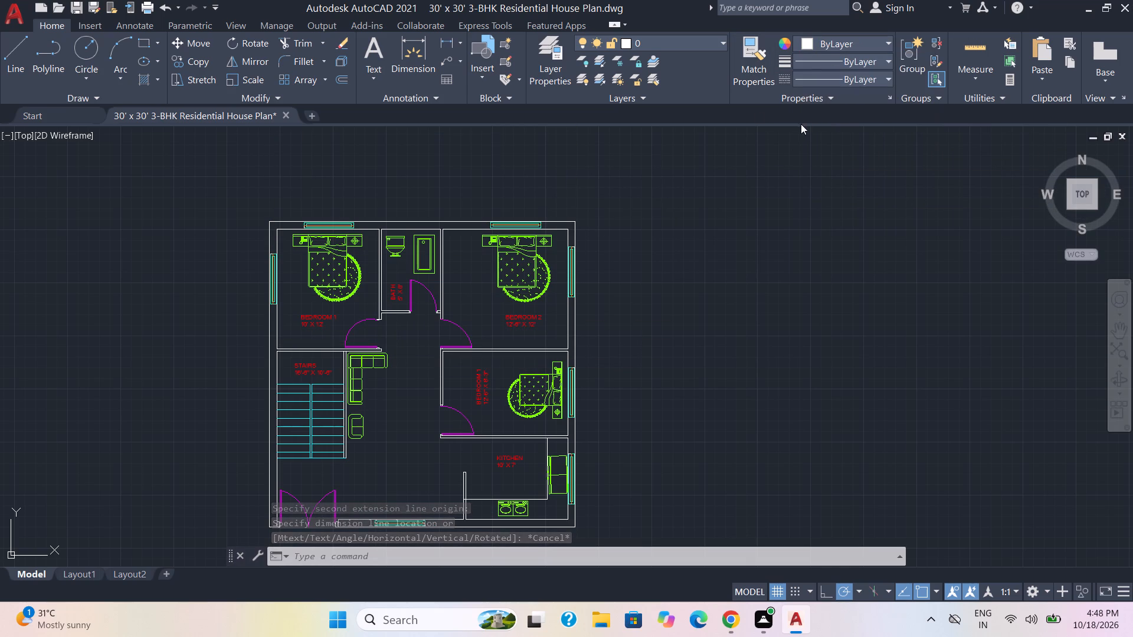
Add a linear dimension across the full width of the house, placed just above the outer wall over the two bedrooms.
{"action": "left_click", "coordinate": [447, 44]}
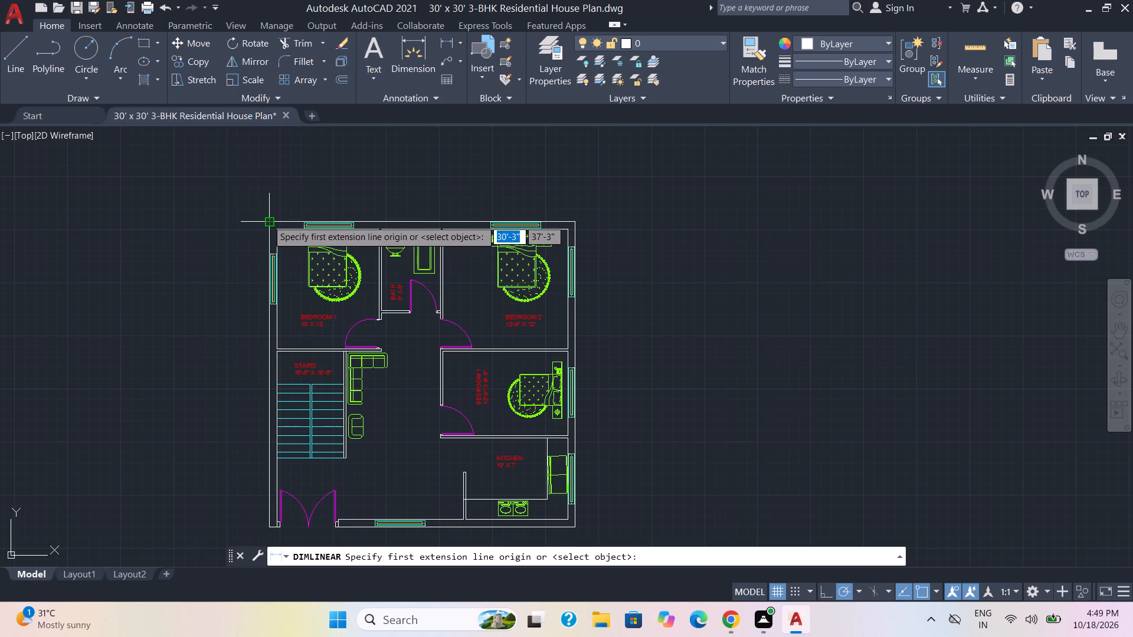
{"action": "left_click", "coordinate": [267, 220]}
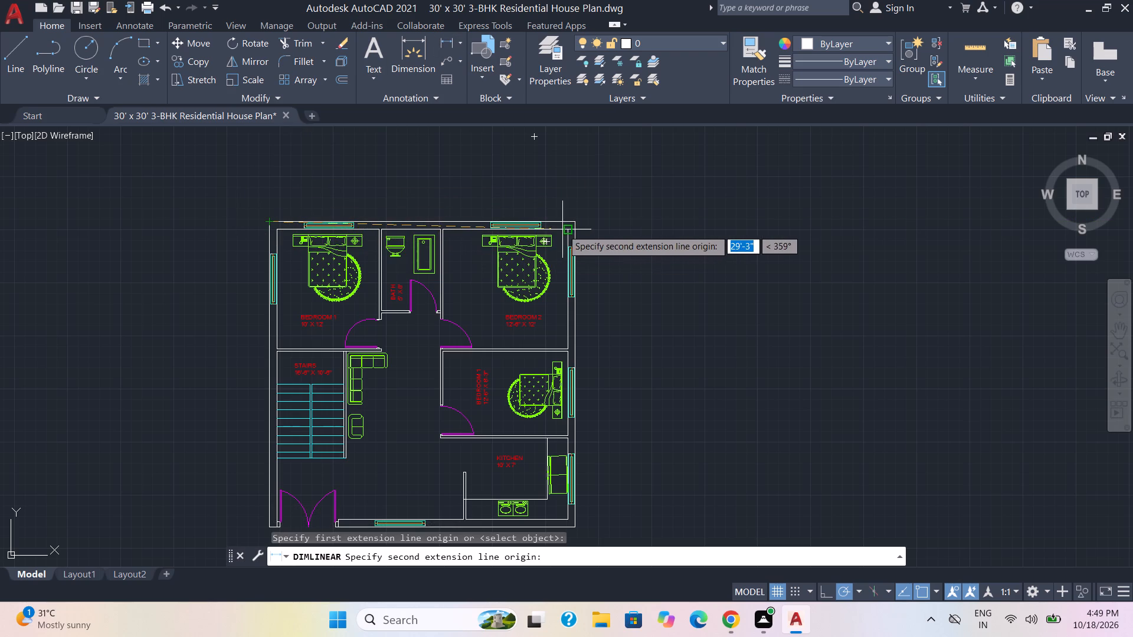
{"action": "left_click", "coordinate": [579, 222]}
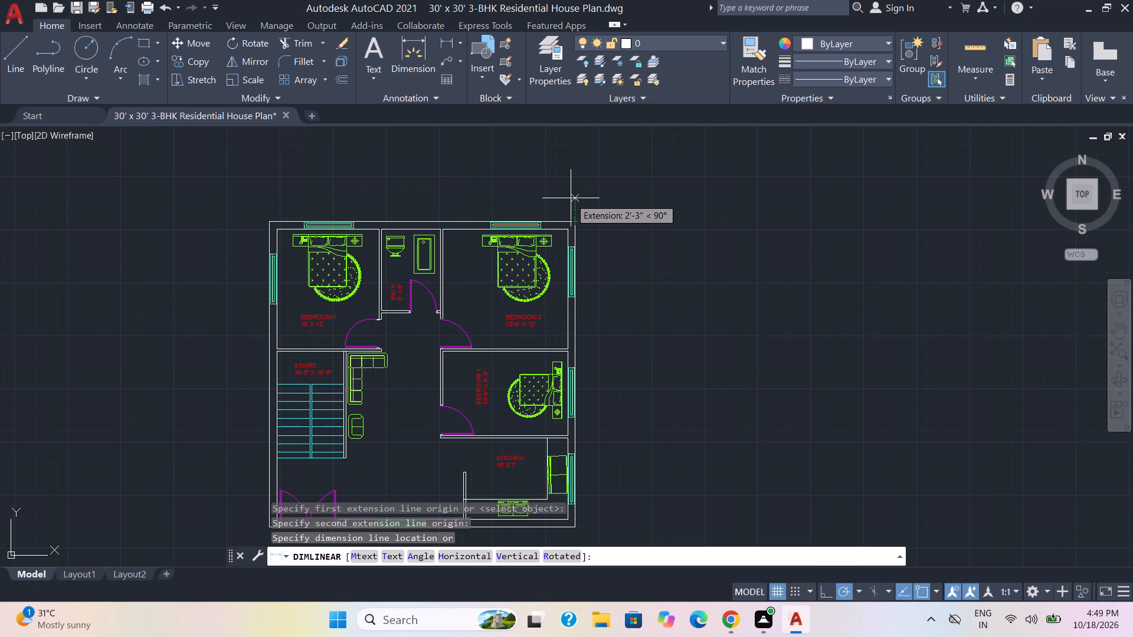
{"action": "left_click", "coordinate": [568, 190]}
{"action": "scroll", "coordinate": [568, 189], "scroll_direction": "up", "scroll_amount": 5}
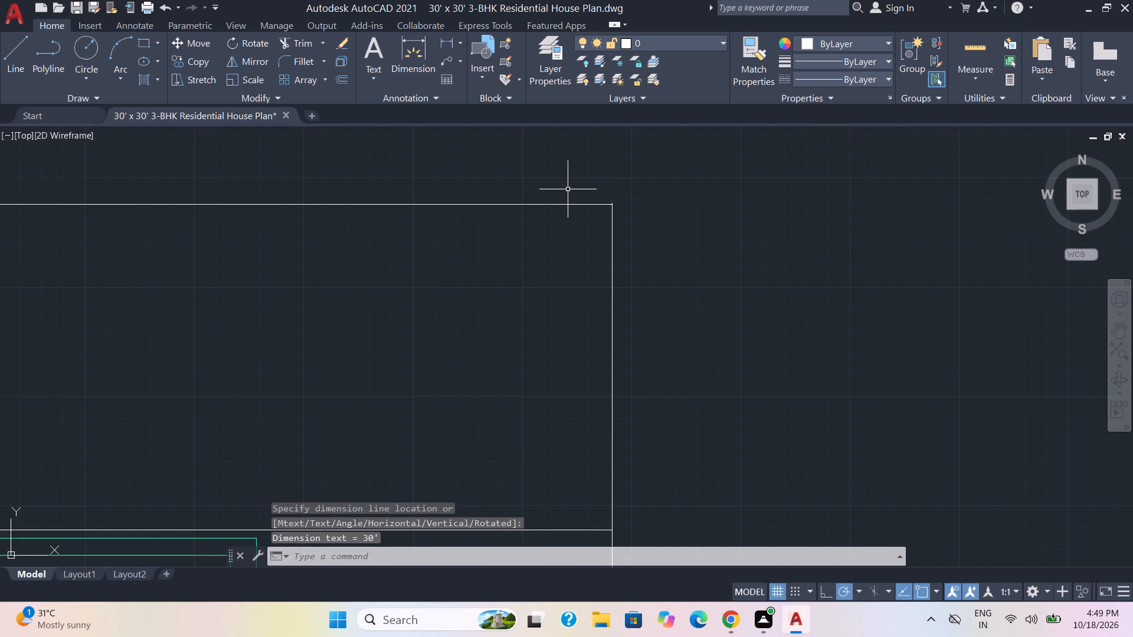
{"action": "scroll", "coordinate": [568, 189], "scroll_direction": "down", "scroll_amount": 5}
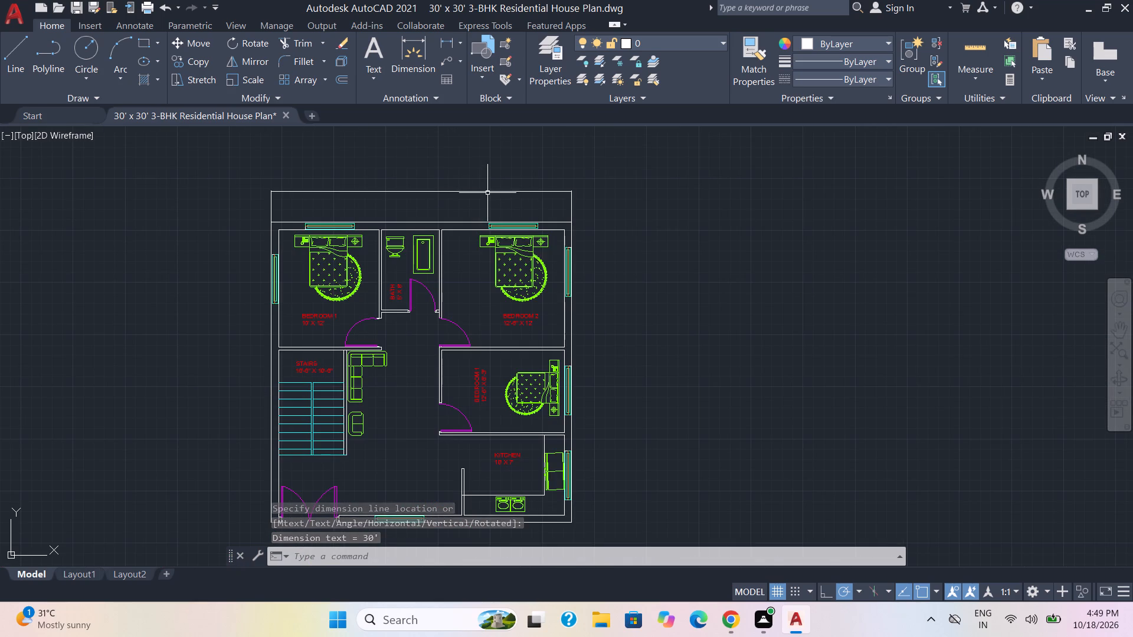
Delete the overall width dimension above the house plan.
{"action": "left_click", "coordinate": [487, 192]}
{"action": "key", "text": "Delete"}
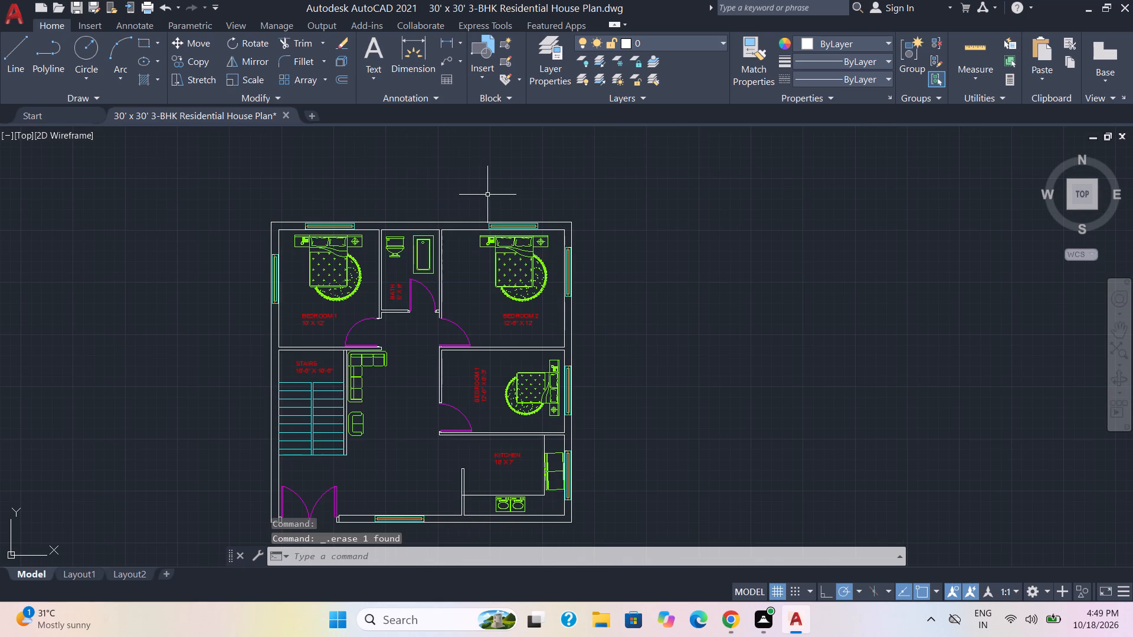
Set the dimension text height to 4" in the Standard dimension style.
{"action": "key", "text": "d"}
{"action": "key", "text": "Return"}
{"action": "scroll", "coordinate": [479, 213], "scroll_direction": "down", "scroll_amount": 1}
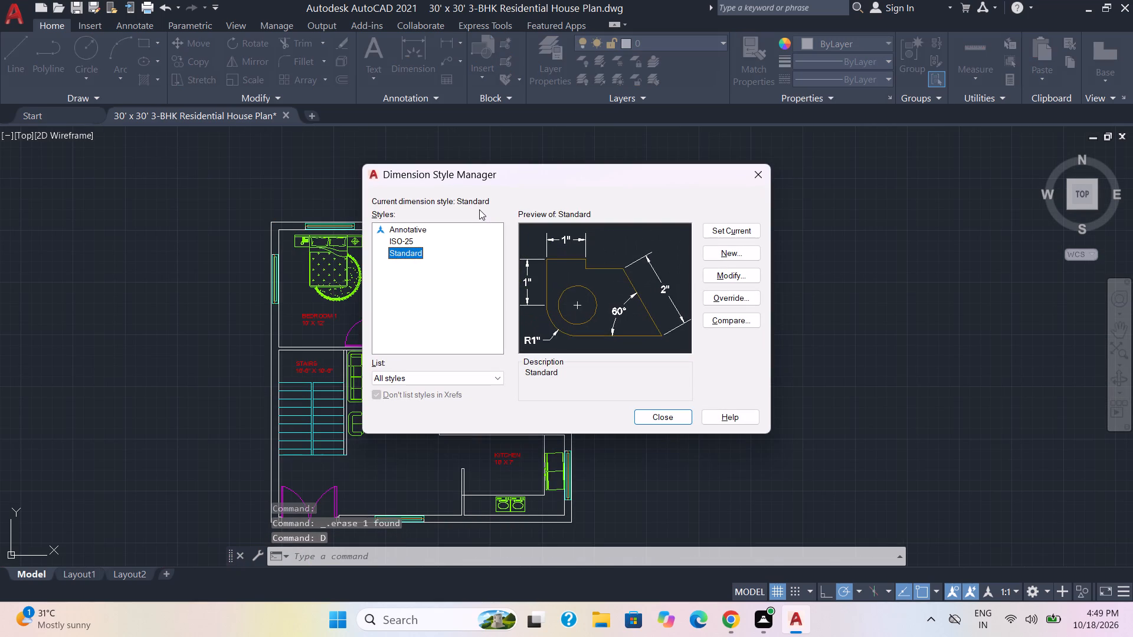
{"action": "left_click", "coordinate": [748, 271]}
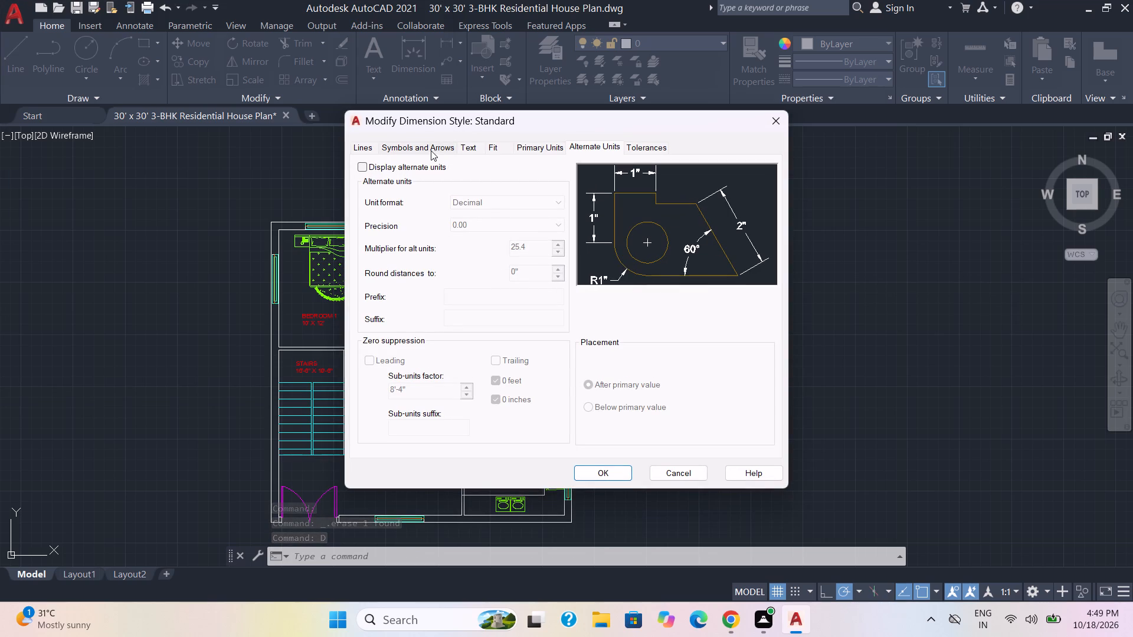
{"action": "left_click", "coordinate": [430, 149]}
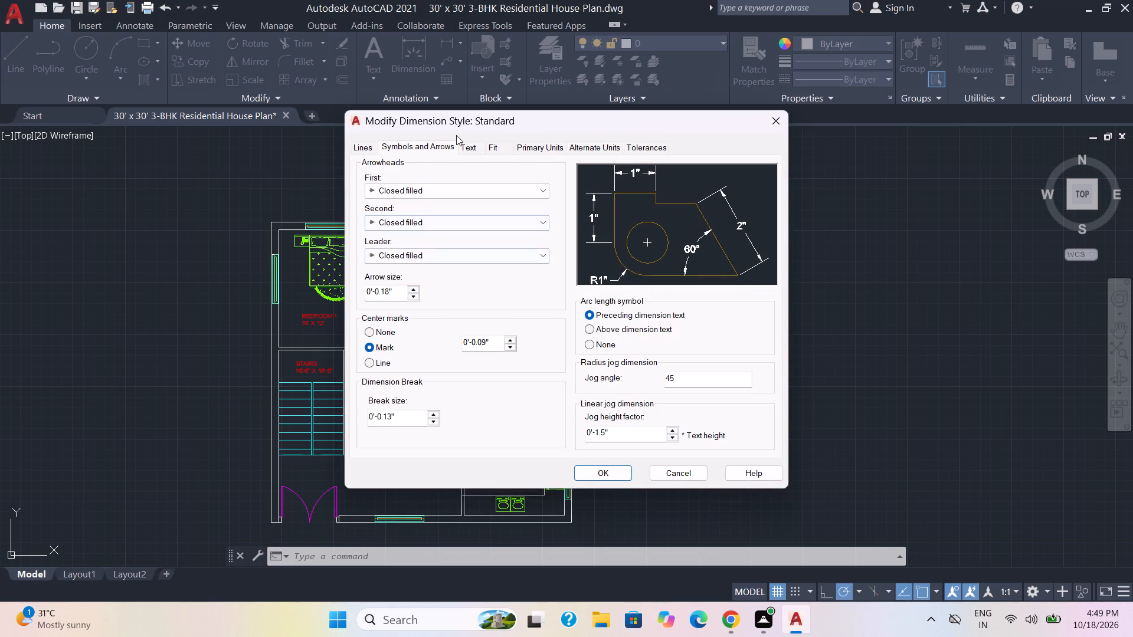
{"action": "left_click", "coordinate": [475, 147]}
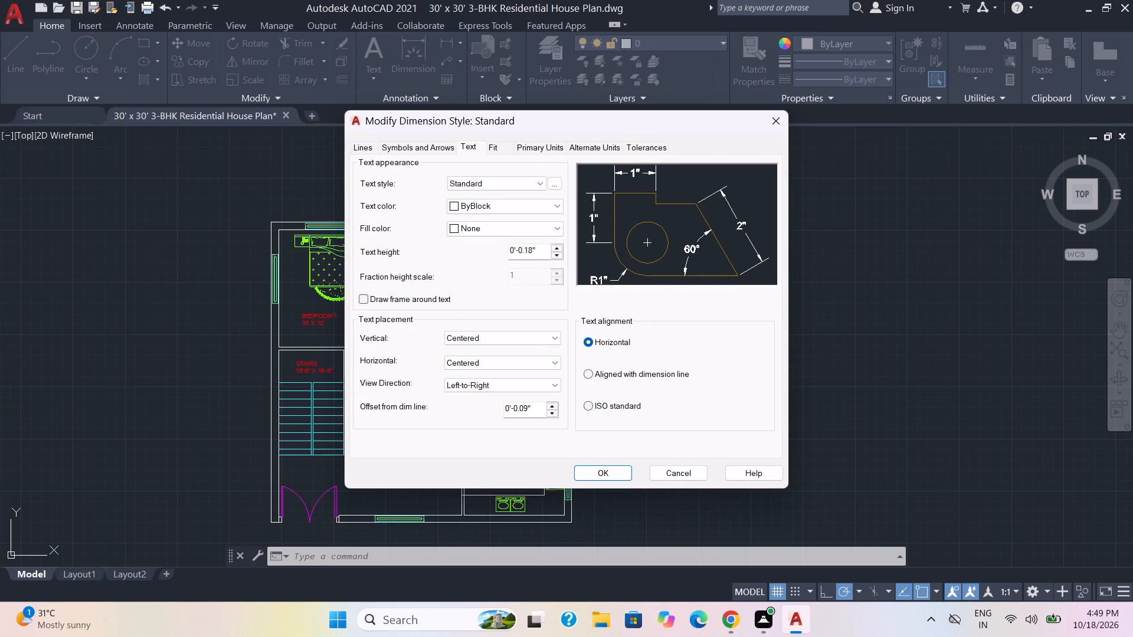
{"action": "left_click_drag", "start_coordinate": [545, 249], "coordinate": [494, 260]}
{"action": "key", "text": "4"}
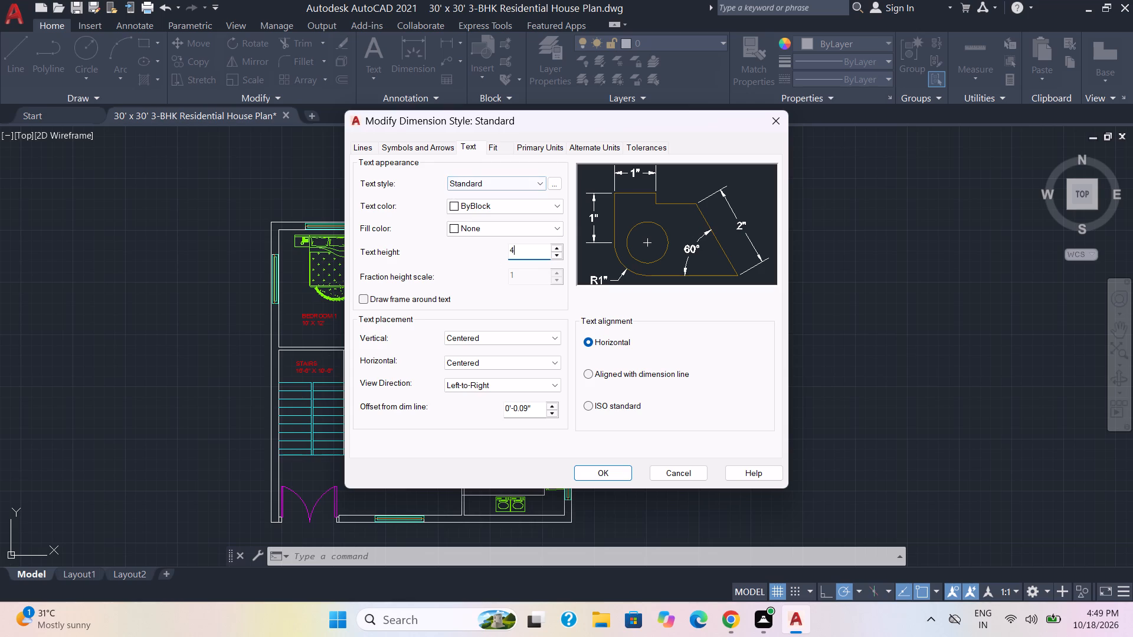
{"action": "key", "text": "4"}
{"action": "key", "text": "BackSpace"}
{"action": "key", "text": "Return"}
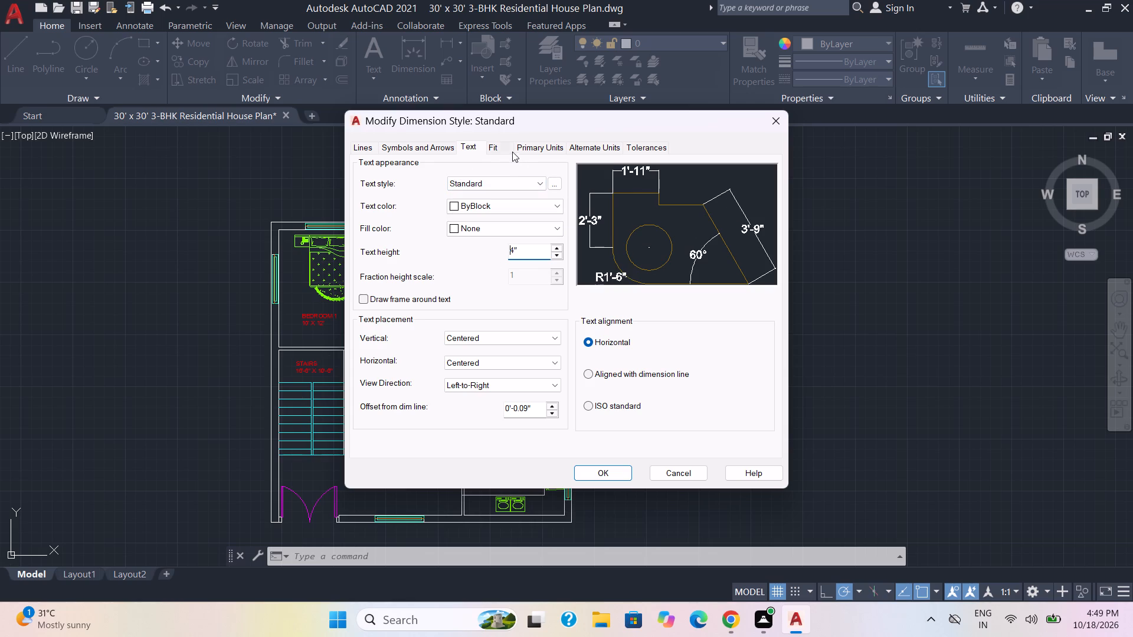
Set the primary units round-off to 6" in the Standard dimension style and apply the style changes.
{"action": "left_click", "coordinate": [499, 145]}
{"action": "key", "text": "Left"}
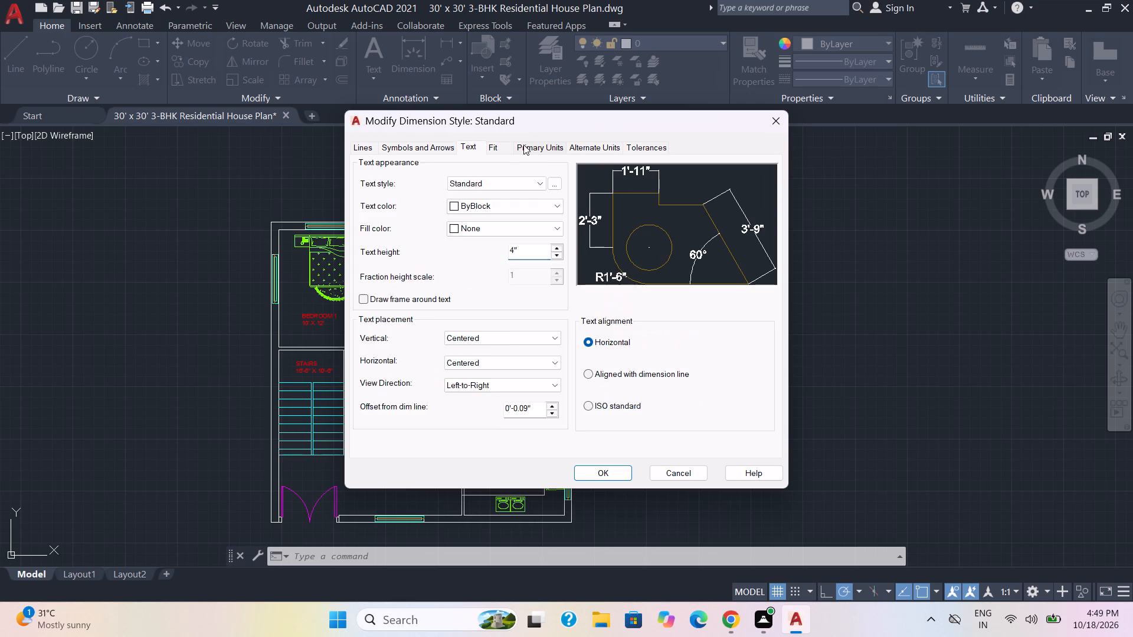
{"action": "left_click", "coordinate": [523, 145]}
{"action": "left_click", "coordinate": [504, 261]}
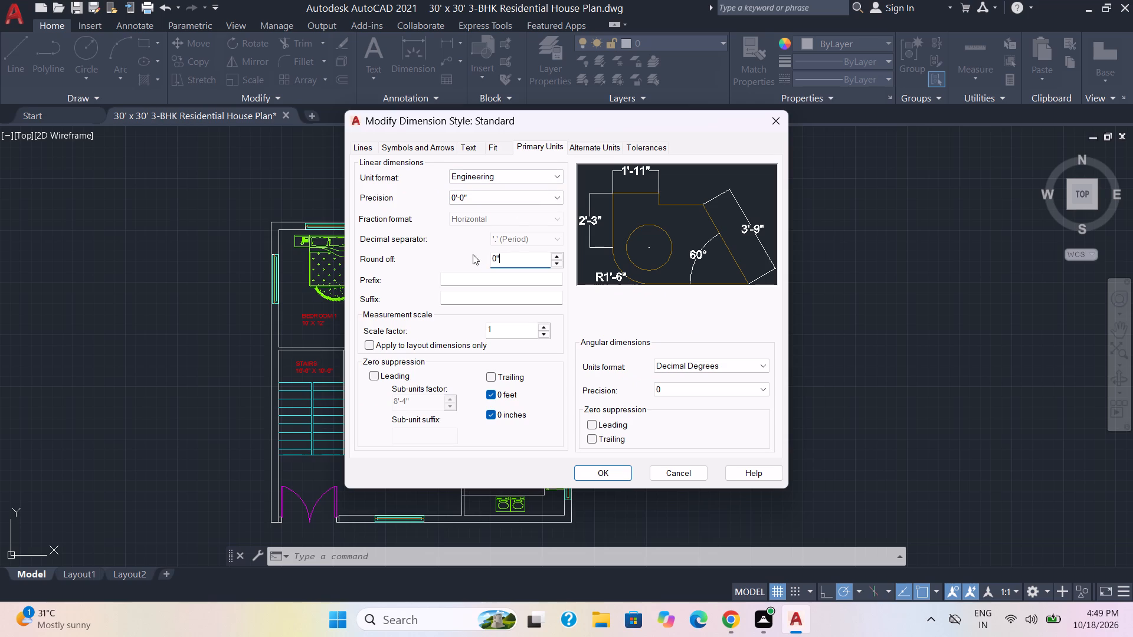
{"action": "key", "text": "6"}
{"action": "key", "text": "shift+colon"}
{"action": "left_click_drag", "start_coordinate": [523, 258], "coordinate": [470, 251]}
{"action": "key", "text": "6"}
{"action": "key", "text": "shift+quotedbl"}
{"action": "key", "text": "Return"}
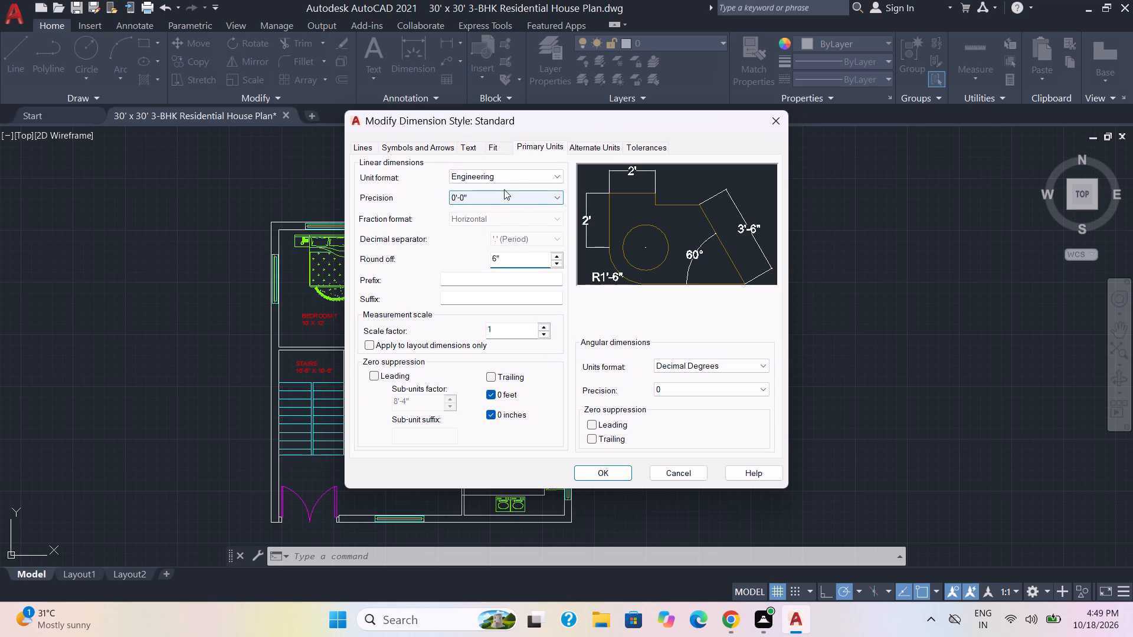
{"action": "left_click", "coordinate": [504, 189]}
{"action": "left_click", "coordinate": [499, 195]}
{"action": "left_click", "coordinate": [499, 195]}
{"action": "left_click", "coordinate": [608, 475]}
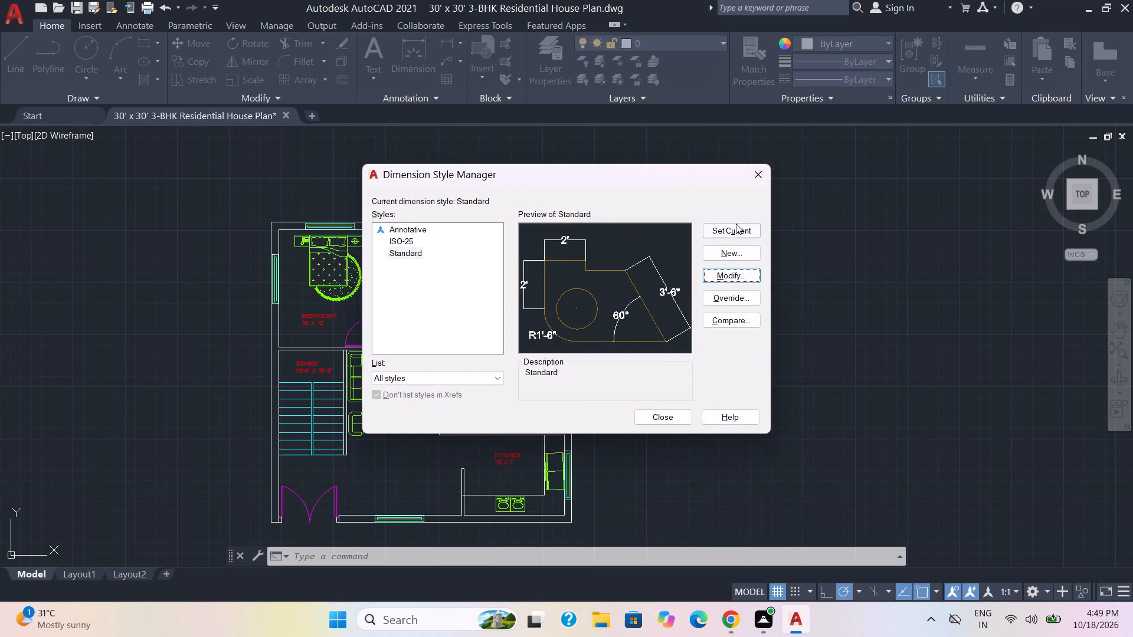
Make Standard the current dimension style and close the Dimension Style Manager.
{"action": "left_click", "coordinate": [736, 226]}
{"action": "left_click", "coordinate": [736, 234]}
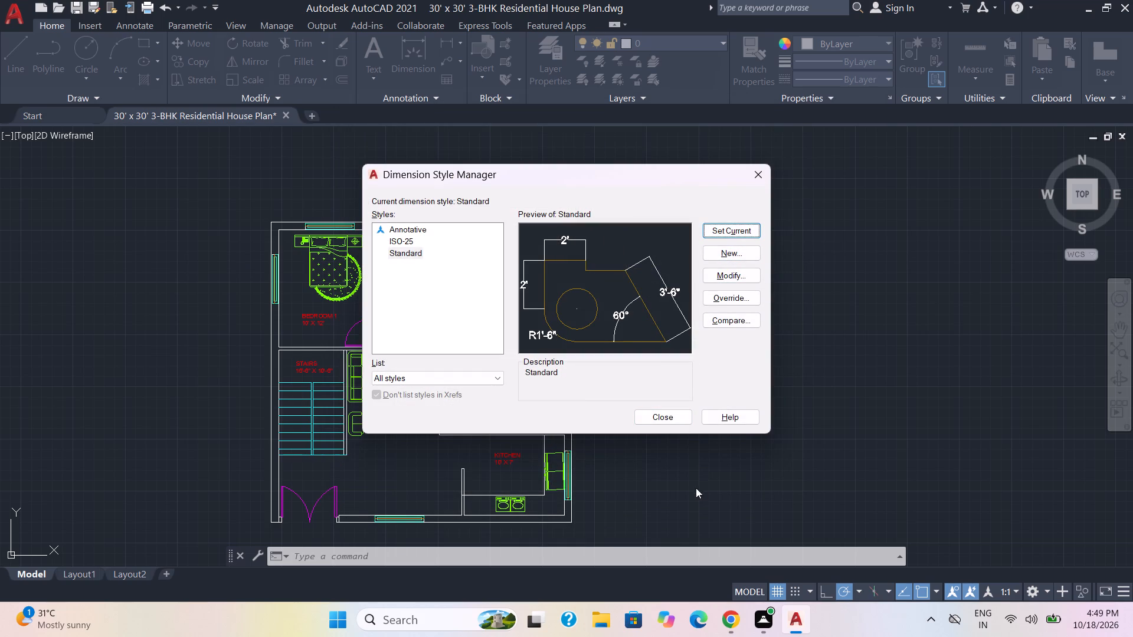
{"action": "left_click", "coordinate": [666, 417]}
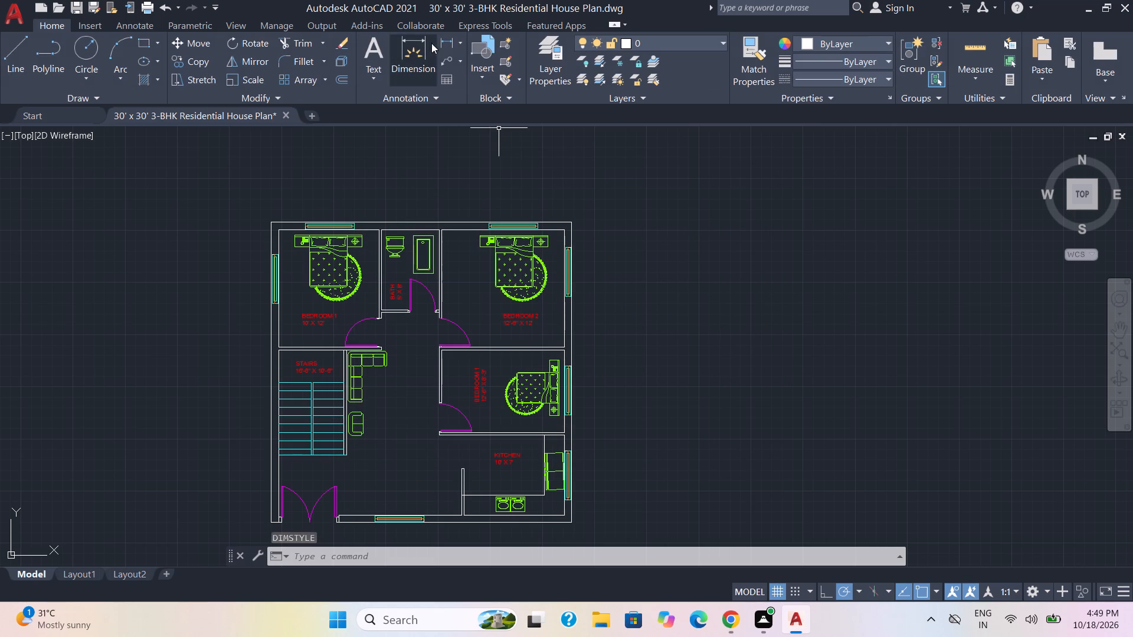
Add a linear dimension across the full width of the house, placed well above the outer wall over the two bedrooms.
{"action": "left_click", "coordinate": [442, 40]}
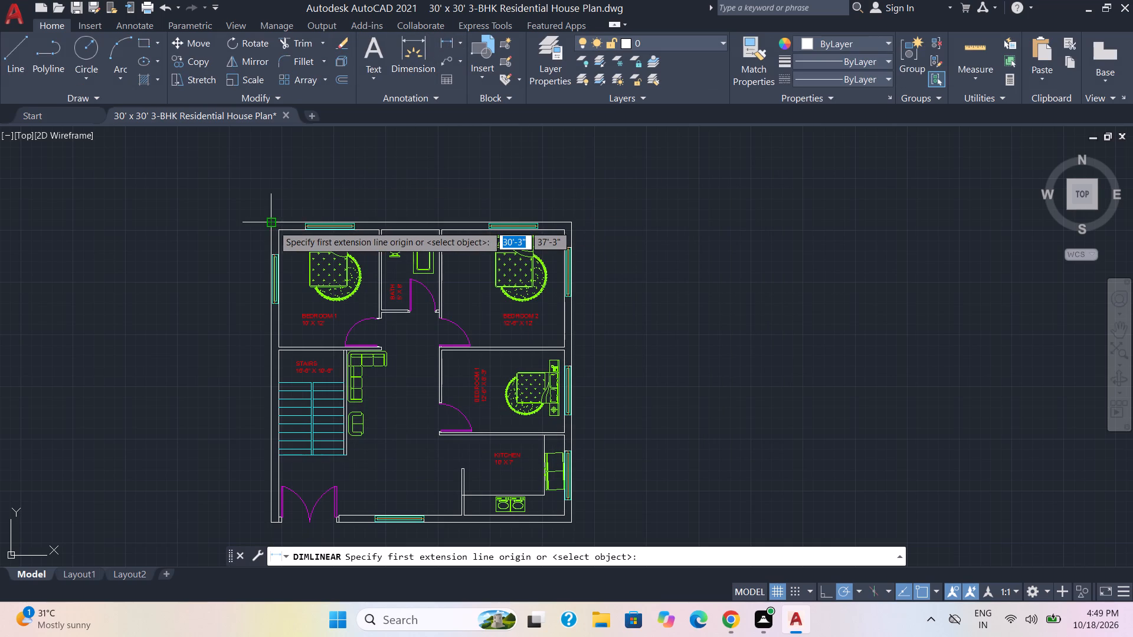
{"action": "left_click", "coordinate": [273, 225]}
{"action": "left_click", "coordinate": [574, 219]}
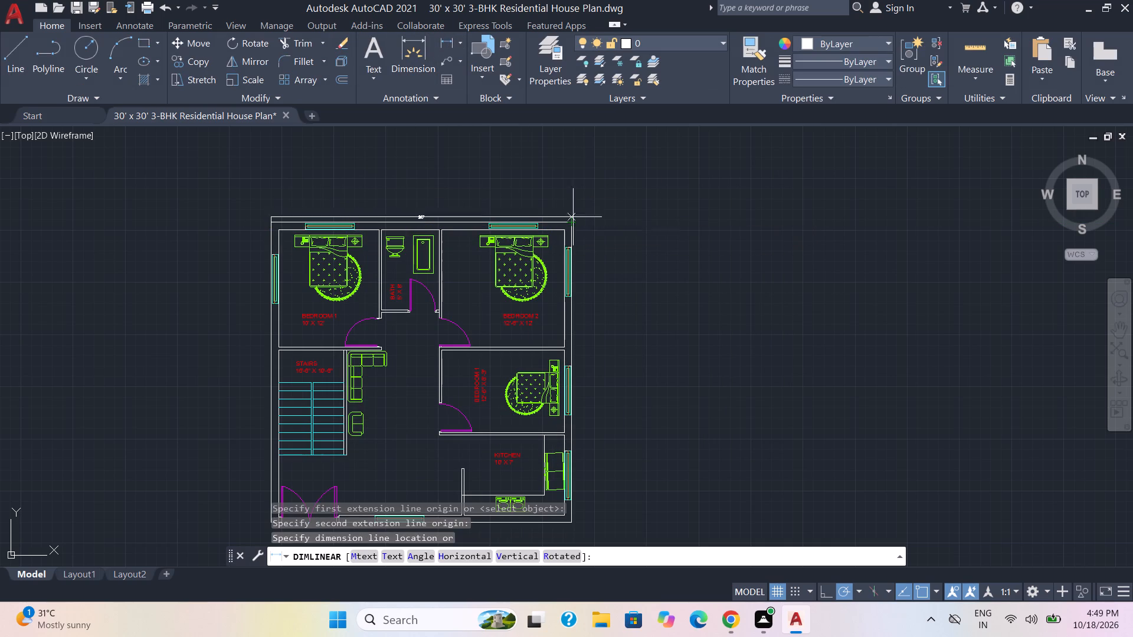
{"action": "left_click", "coordinate": [564, 183]}
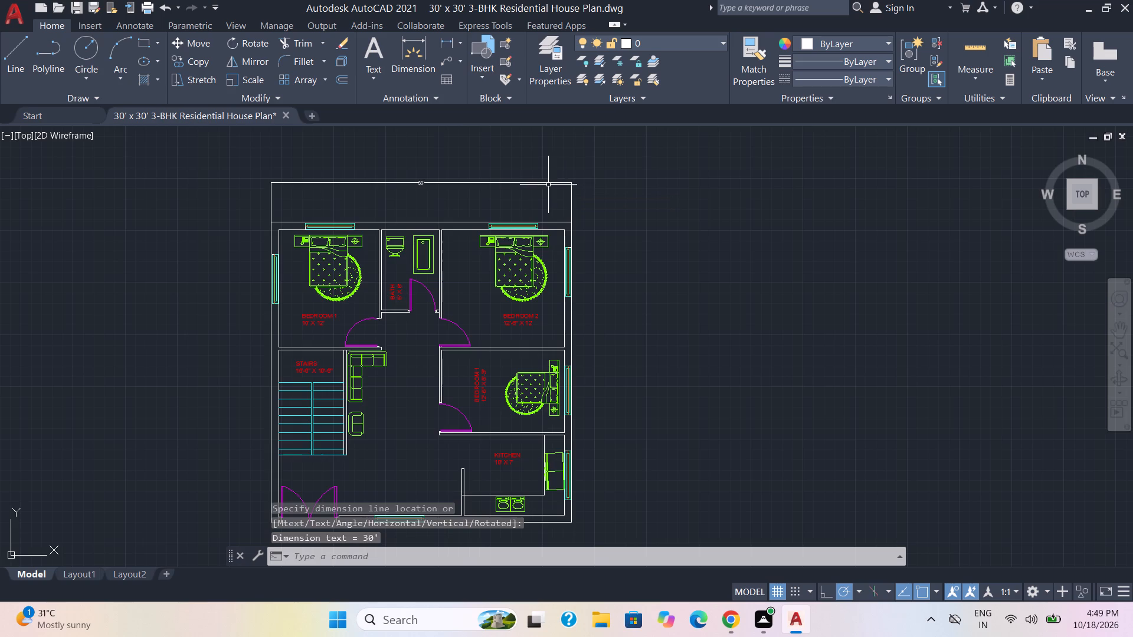
Add a vertical linear dimension along the full outer wall on the stairs side, placed about 4' outside the wall.
{"action": "scroll", "coordinate": [520, 185], "scroll_direction": "up", "scroll_amount": 2}
{"action": "scroll", "coordinate": [389, 196], "scroll_direction": "down", "scroll_amount": 2}
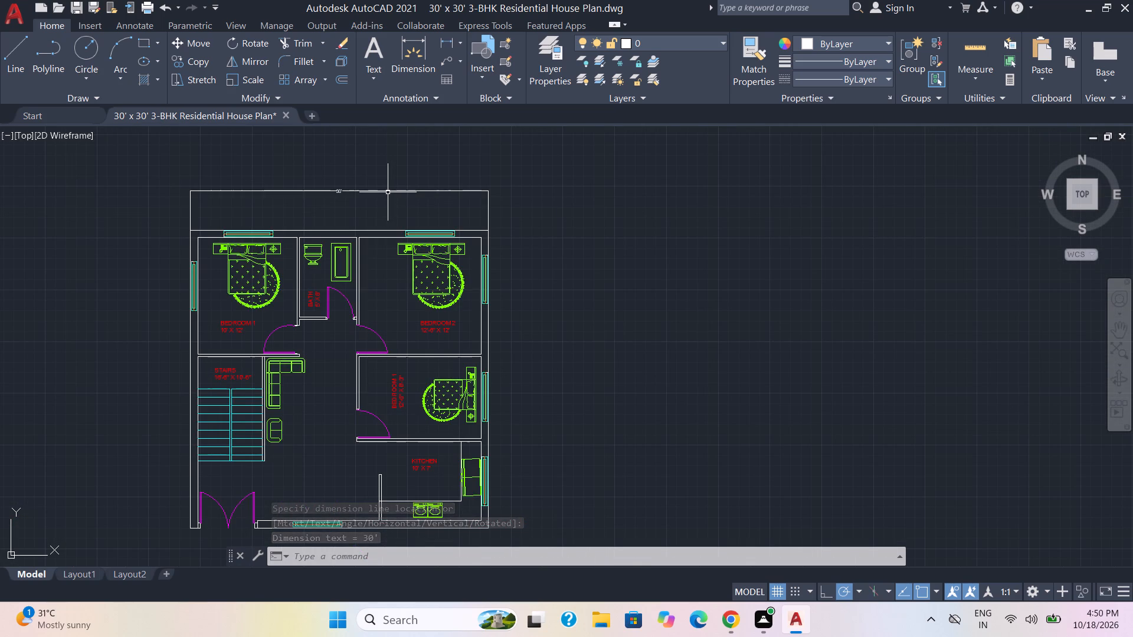
{"action": "scroll", "coordinate": [438, 166], "scroll_direction": "down", "scroll_amount": 3}
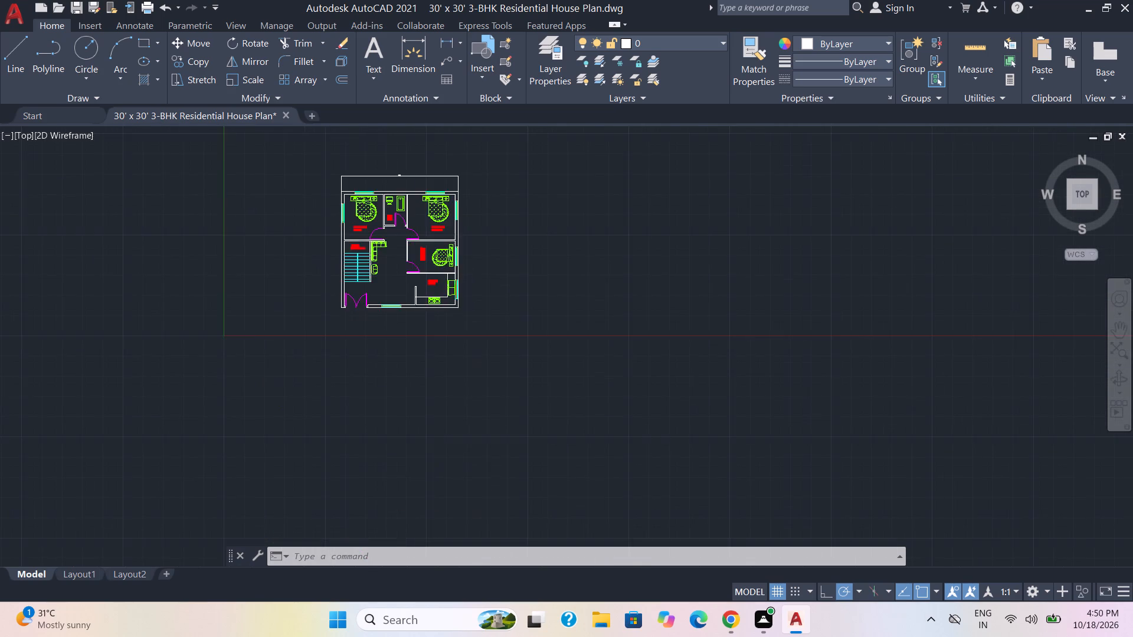
{"action": "left_click", "coordinate": [448, 44]}
{"action": "scroll", "coordinate": [374, 163], "scroll_direction": "up", "scroll_amount": 2}
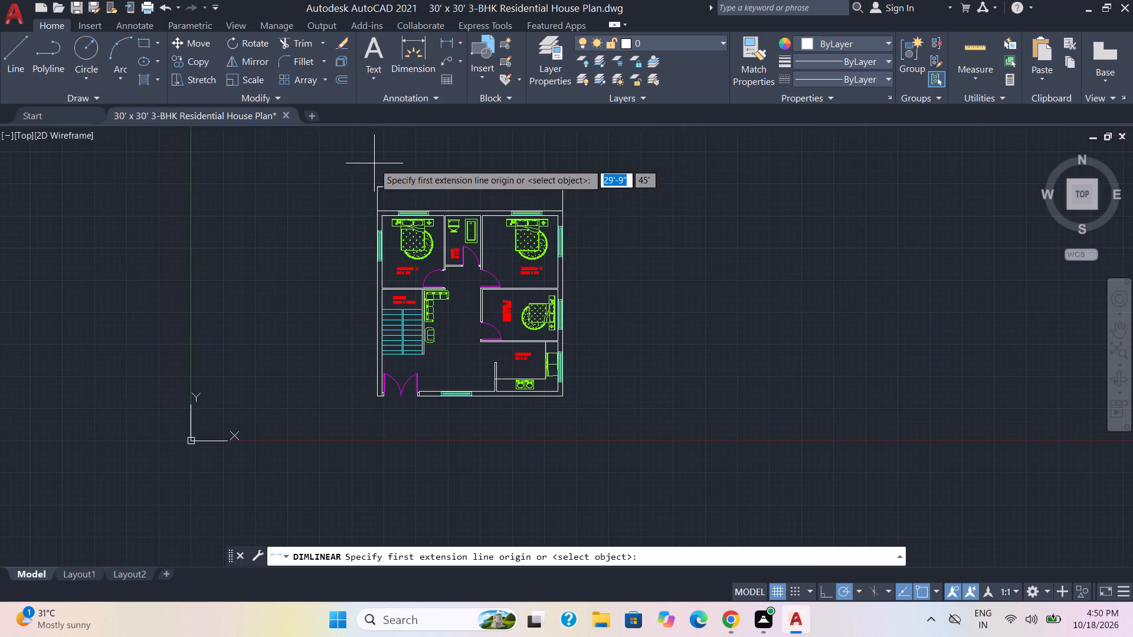
{"action": "scroll", "coordinate": [378, 216], "scroll_direction": "up", "scroll_amount": 3}
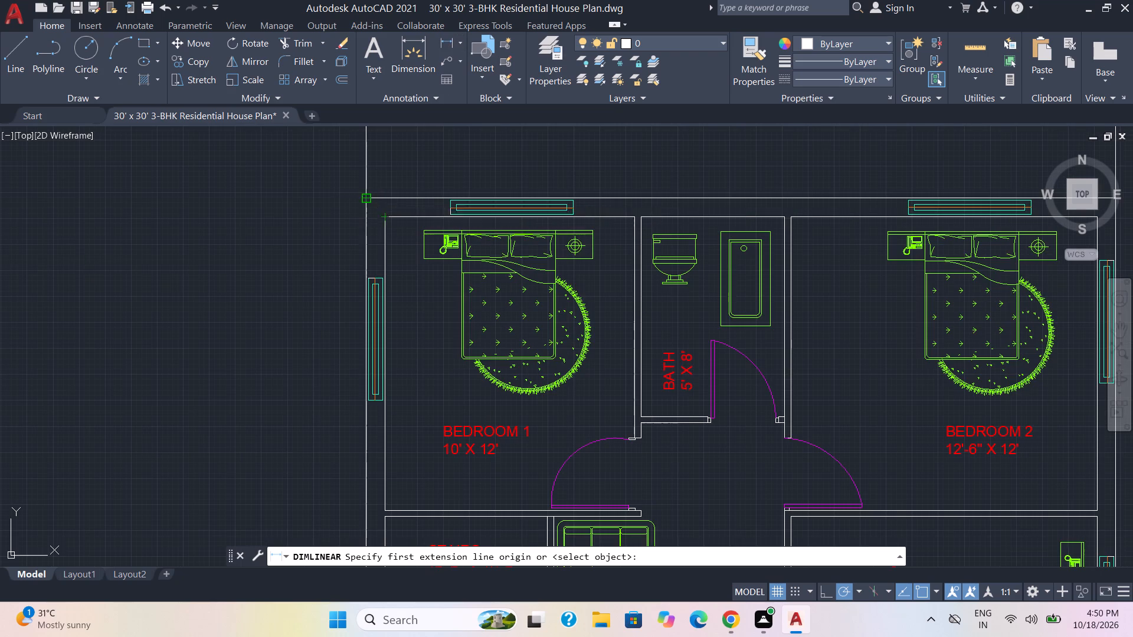
{"action": "left_click", "coordinate": [366, 198]}
{"action": "scroll", "coordinate": [366, 216], "scroll_direction": "down", "scroll_amount": 3}
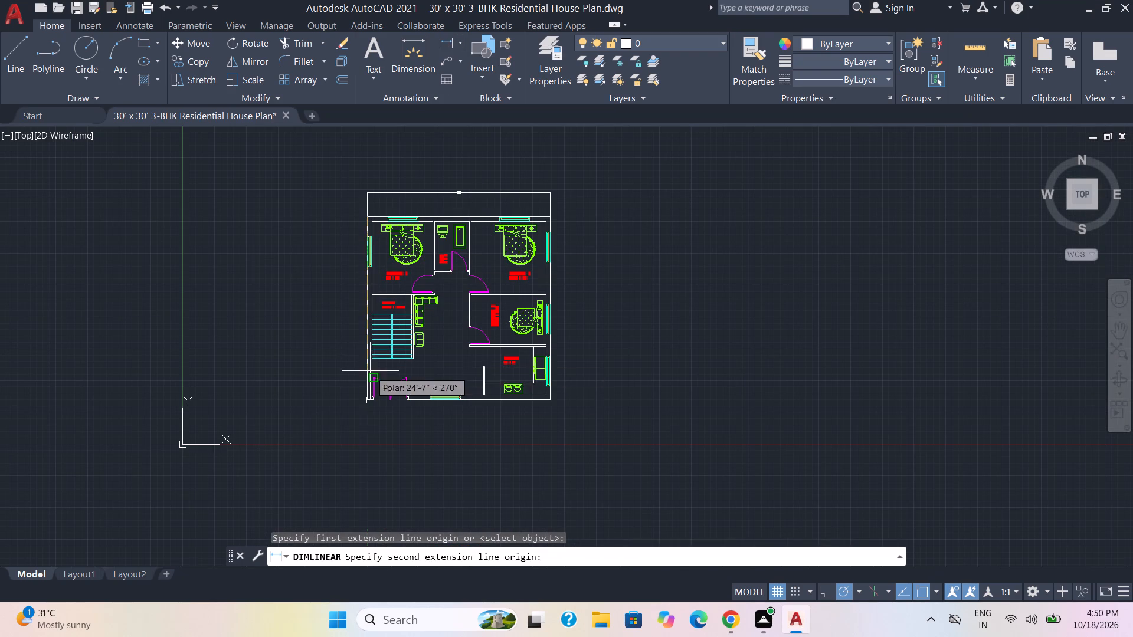
{"action": "scroll", "coordinate": [373, 388], "scroll_direction": "up", "scroll_amount": 2}
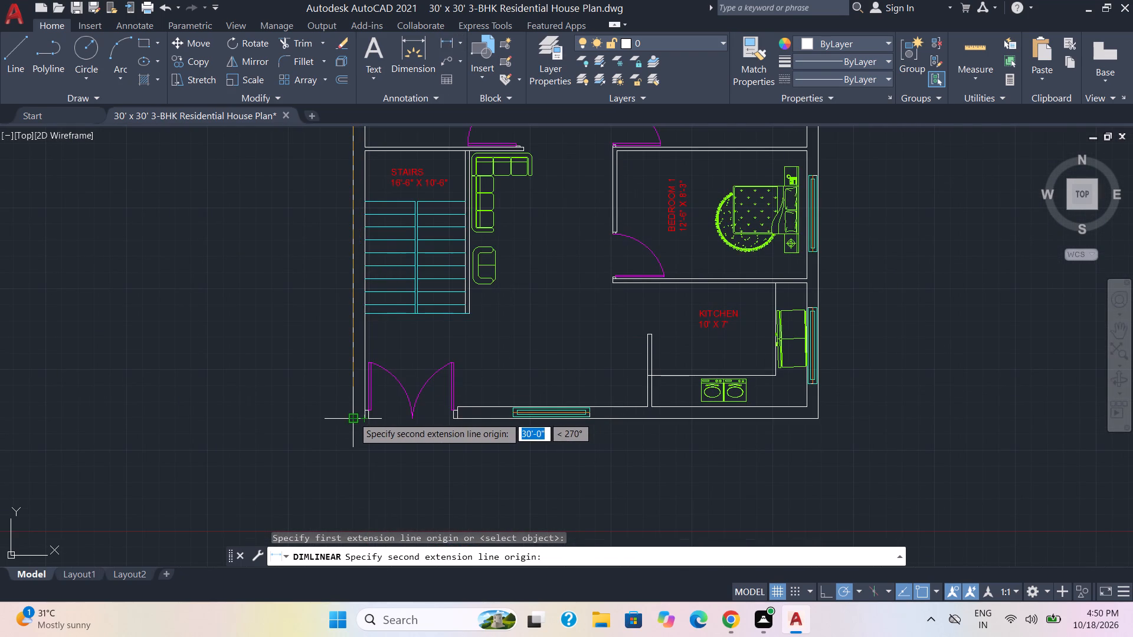
{"action": "left_click", "coordinate": [353, 417]}
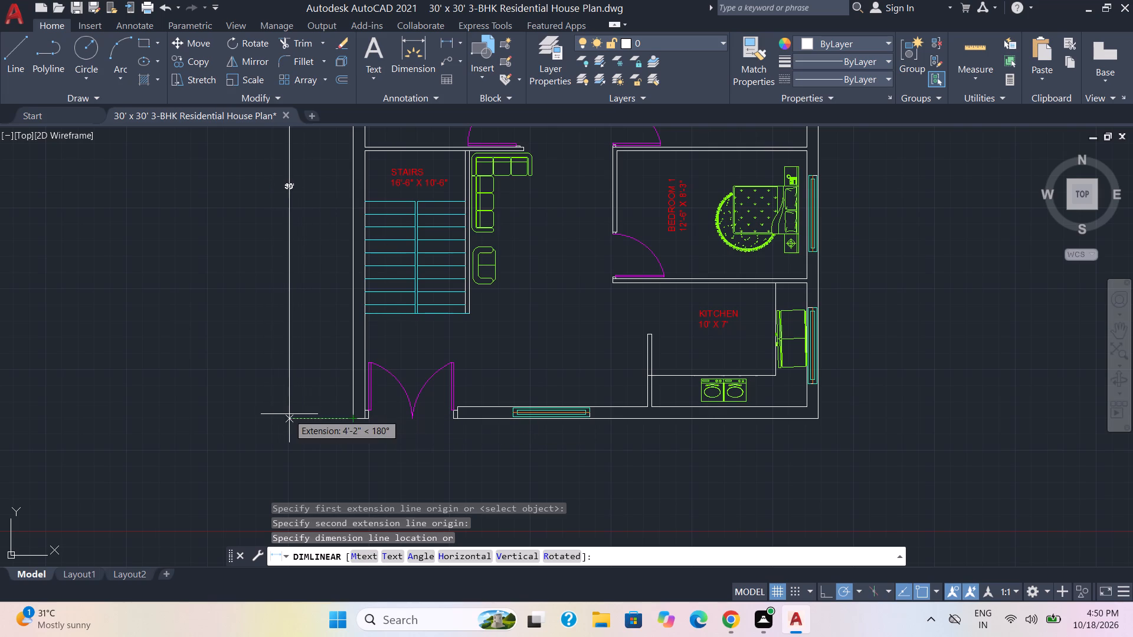
{"action": "left_click", "coordinate": [291, 414]}
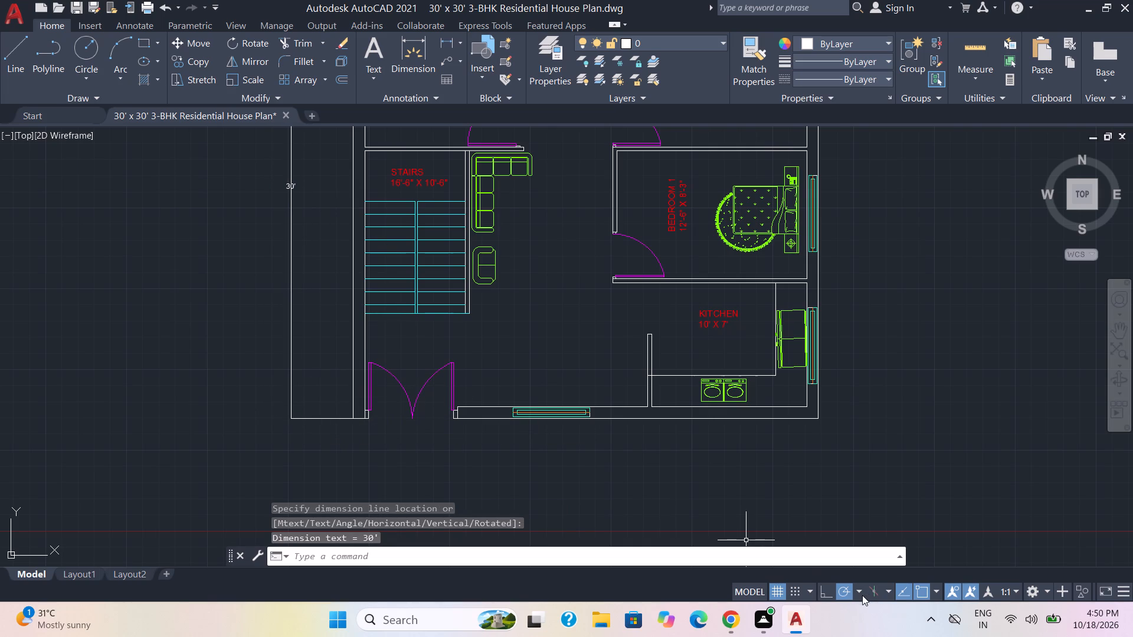
Save the house plan drawing.
{"action": "key", "text": "ctrl+s"}
Save the drawing again with the whole dimensioned plan in view.
{"action": "scroll", "coordinate": [830, 636], "scroll_direction": "down", "scroll_amount": 5}
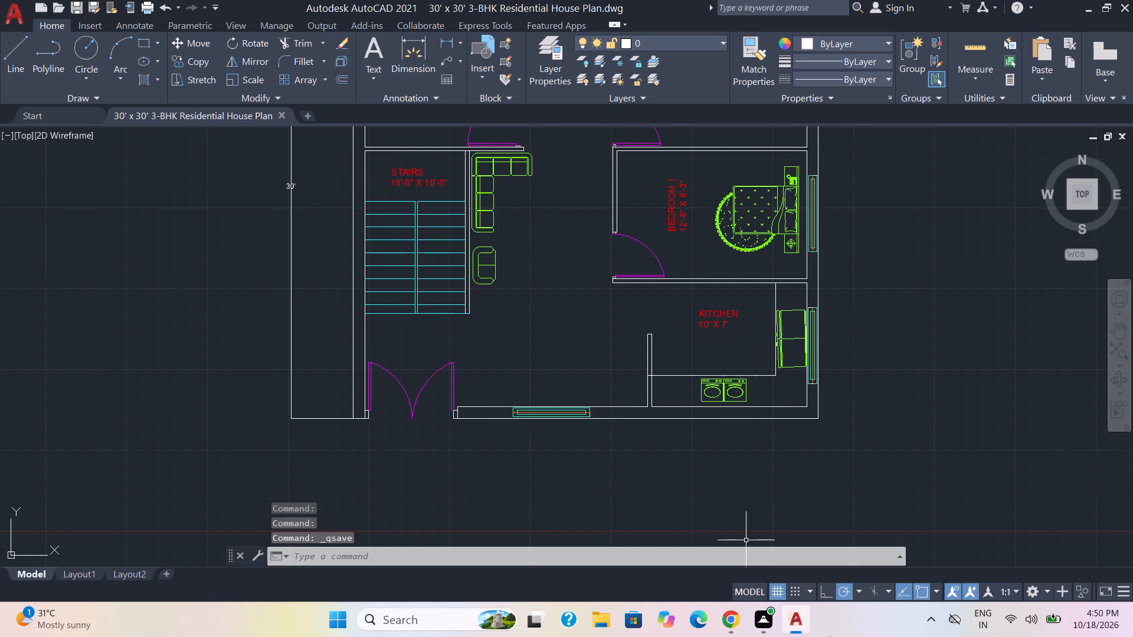
{"action": "scroll", "coordinate": [820, 425], "scroll_direction": "down", "scroll_amount": 2}
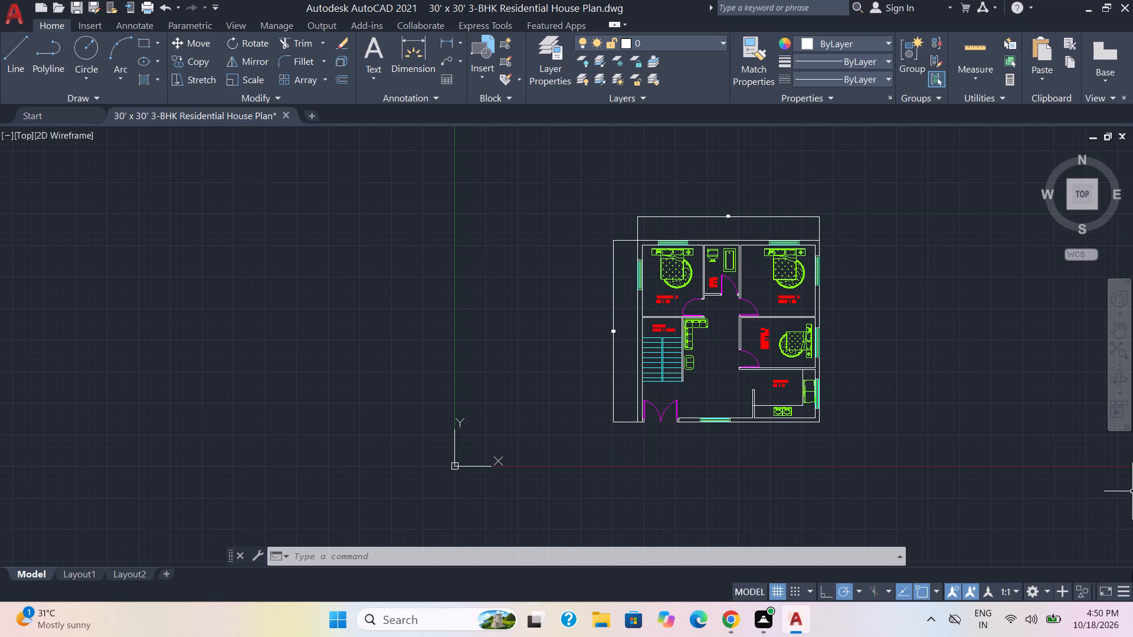
{"action": "scroll", "coordinate": [1132, 636], "scroll_direction": "up", "scroll_amount": 1}
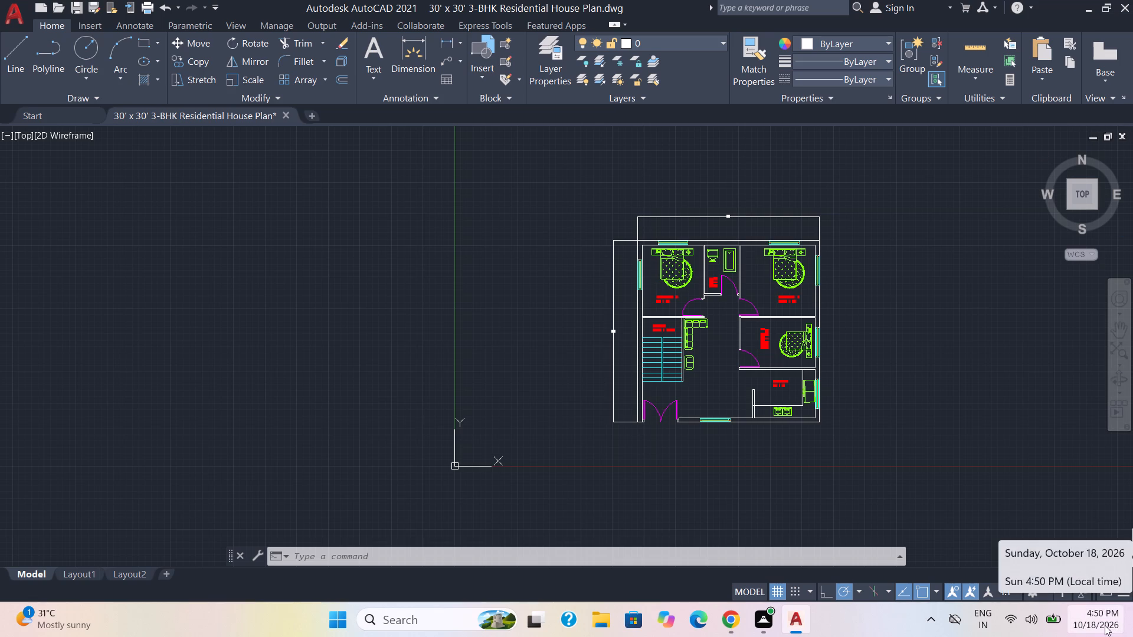
{"action": "scroll", "coordinate": [1101, 623], "scroll_direction": "down", "scroll_amount": 1}
{"action": "key", "text": "ctrl+s"}
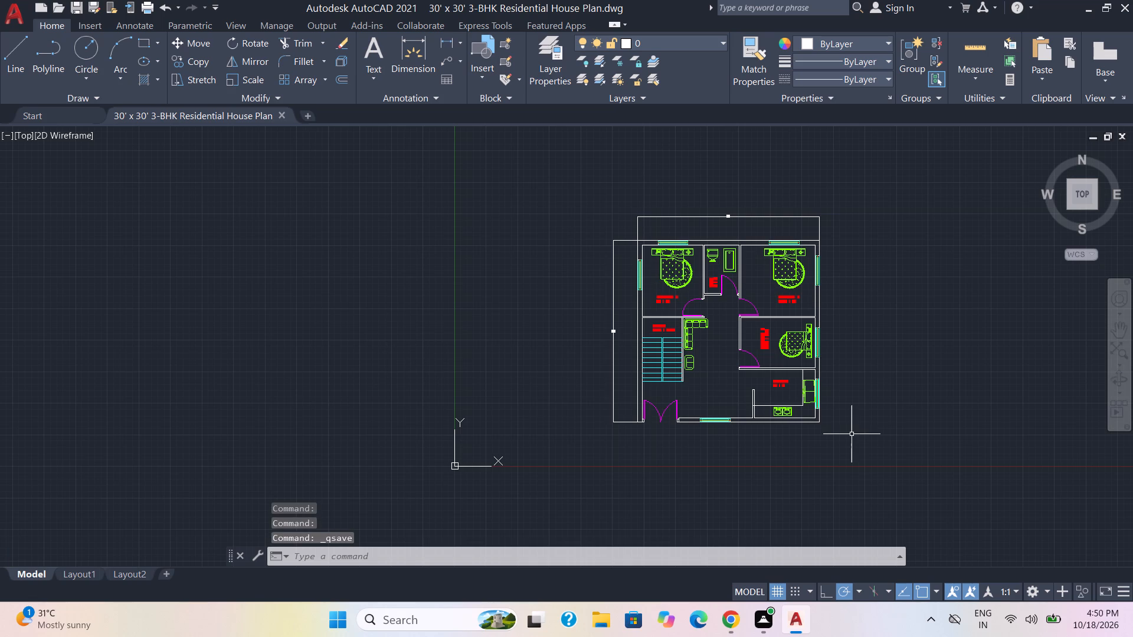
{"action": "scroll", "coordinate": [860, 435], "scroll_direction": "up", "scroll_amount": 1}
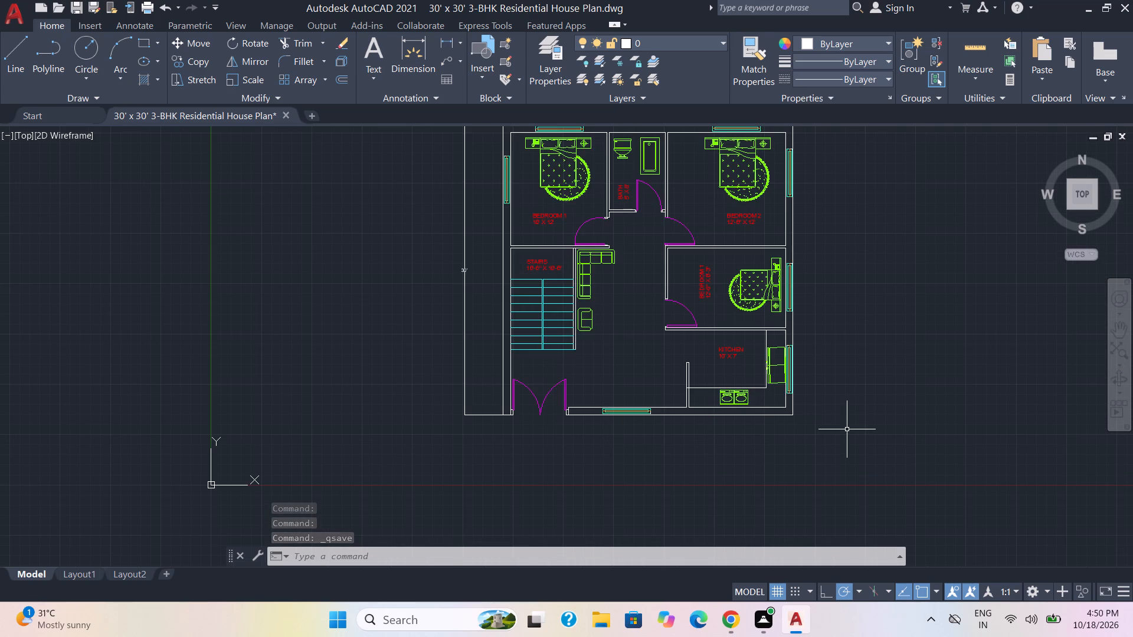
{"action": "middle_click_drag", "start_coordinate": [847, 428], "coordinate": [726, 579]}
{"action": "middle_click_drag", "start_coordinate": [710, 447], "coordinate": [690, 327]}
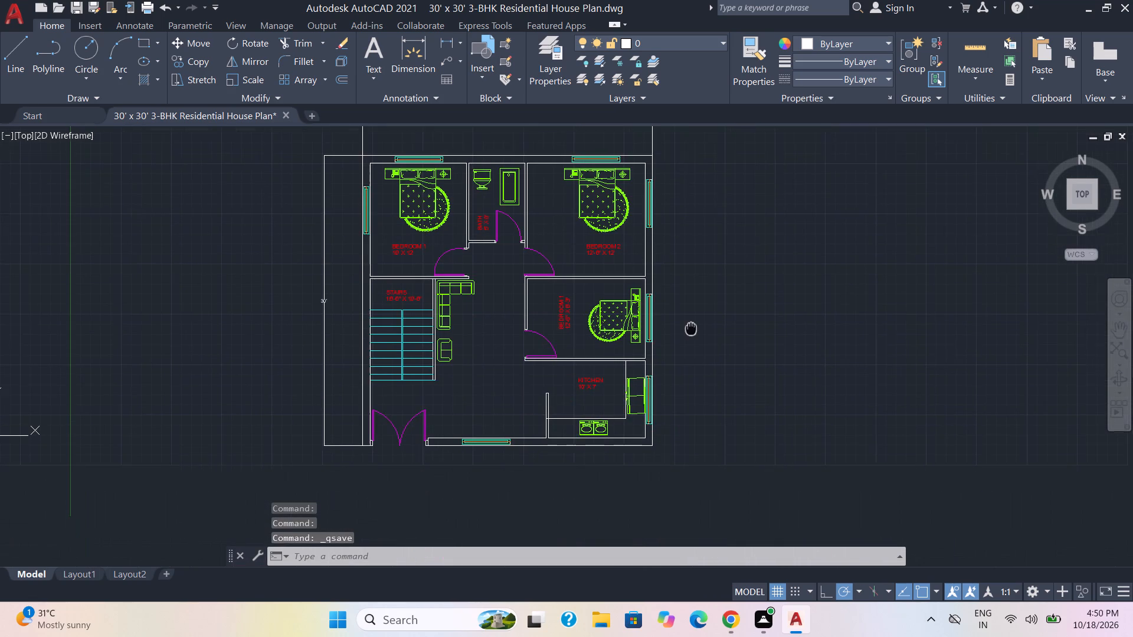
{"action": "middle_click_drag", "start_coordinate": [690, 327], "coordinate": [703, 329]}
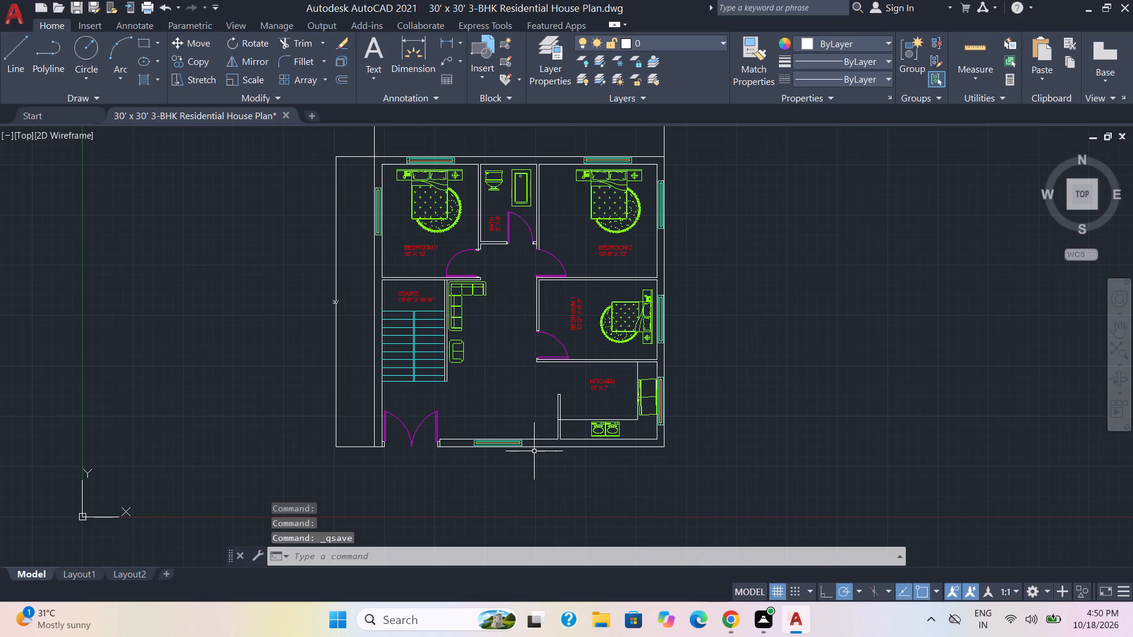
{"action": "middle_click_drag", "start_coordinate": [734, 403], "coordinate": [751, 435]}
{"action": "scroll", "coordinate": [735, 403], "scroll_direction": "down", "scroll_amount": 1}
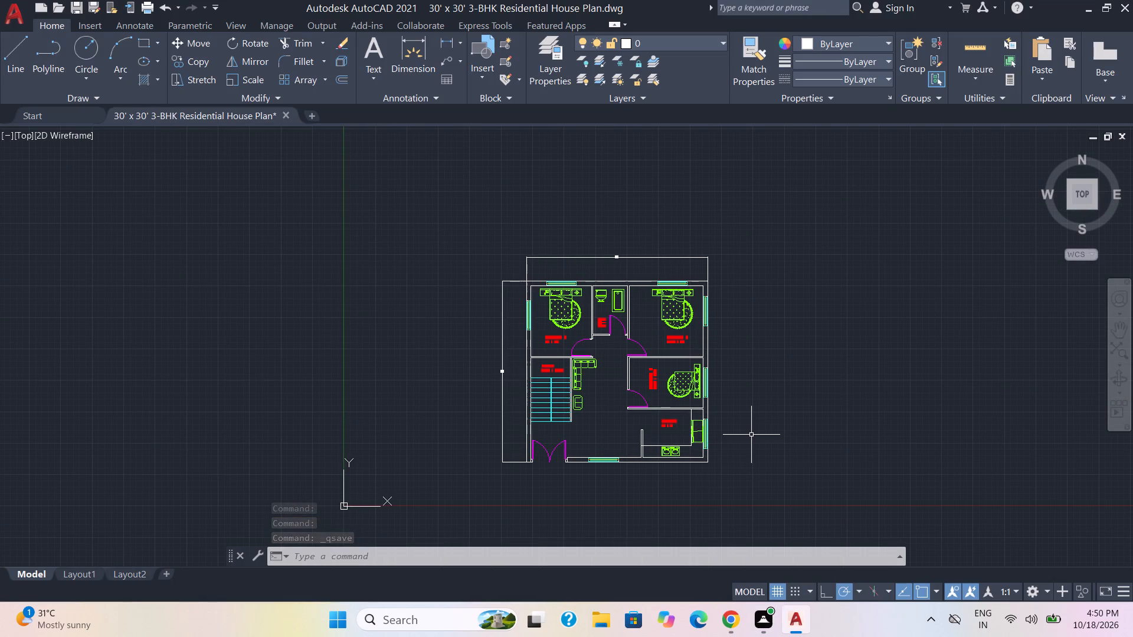
Move the two vertical lines bounding the stair treads on either side to the stairs layer.
{"action": "scroll", "coordinate": [751, 433], "scroll_direction": "up", "scroll_amount": 1}
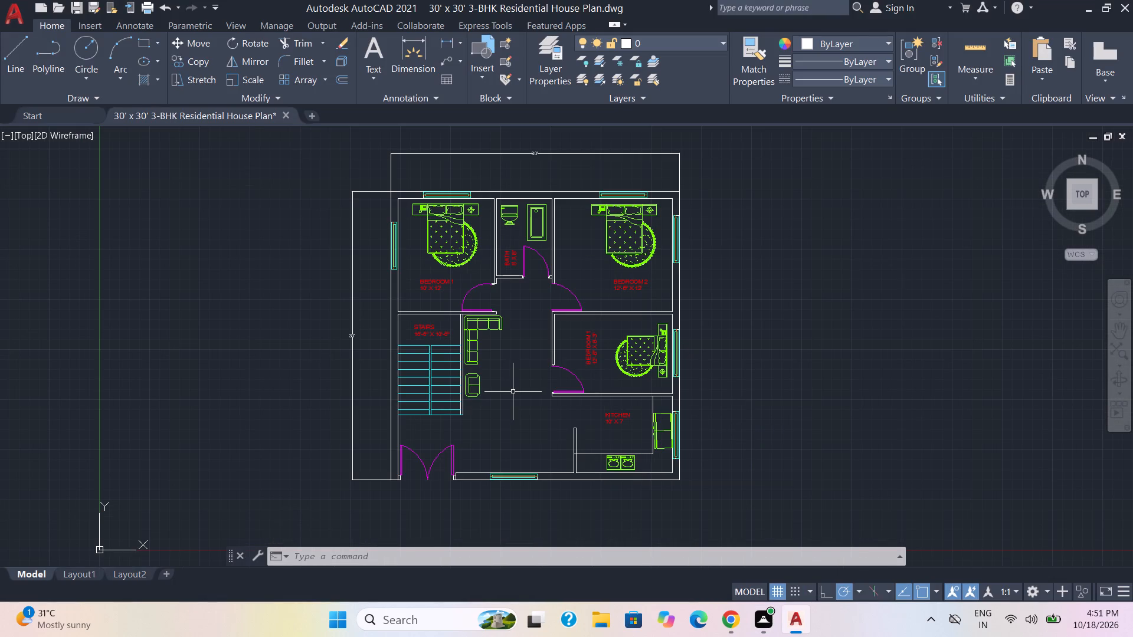
{"action": "scroll", "coordinate": [513, 391], "scroll_direction": "up", "scroll_amount": 2}
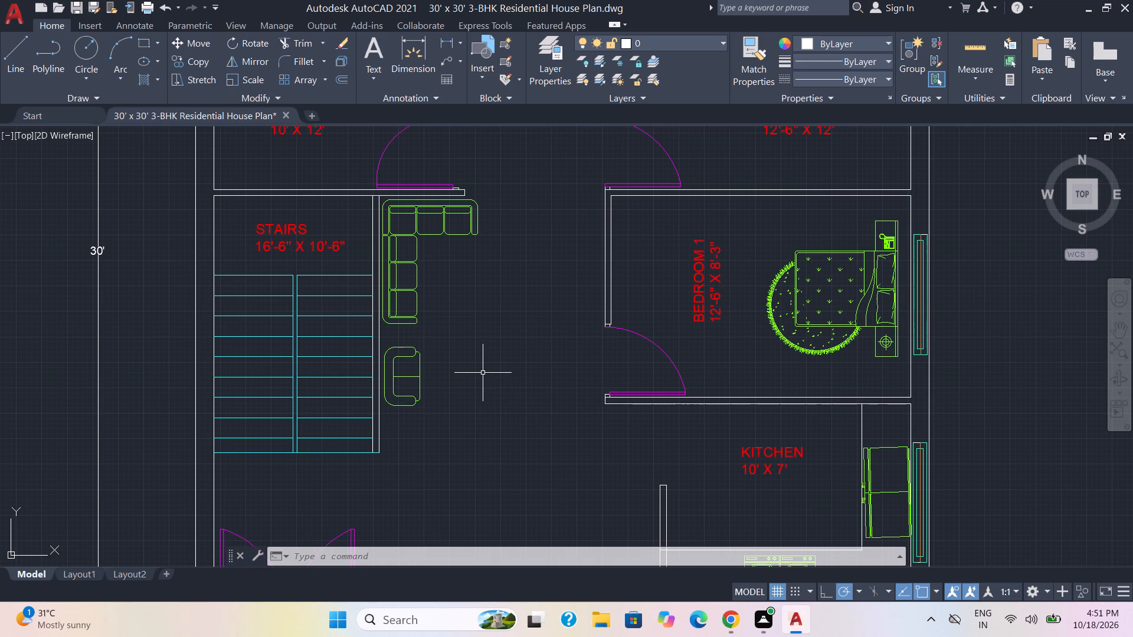
{"action": "scroll", "coordinate": [483, 373], "scroll_direction": "up", "scroll_amount": 2}
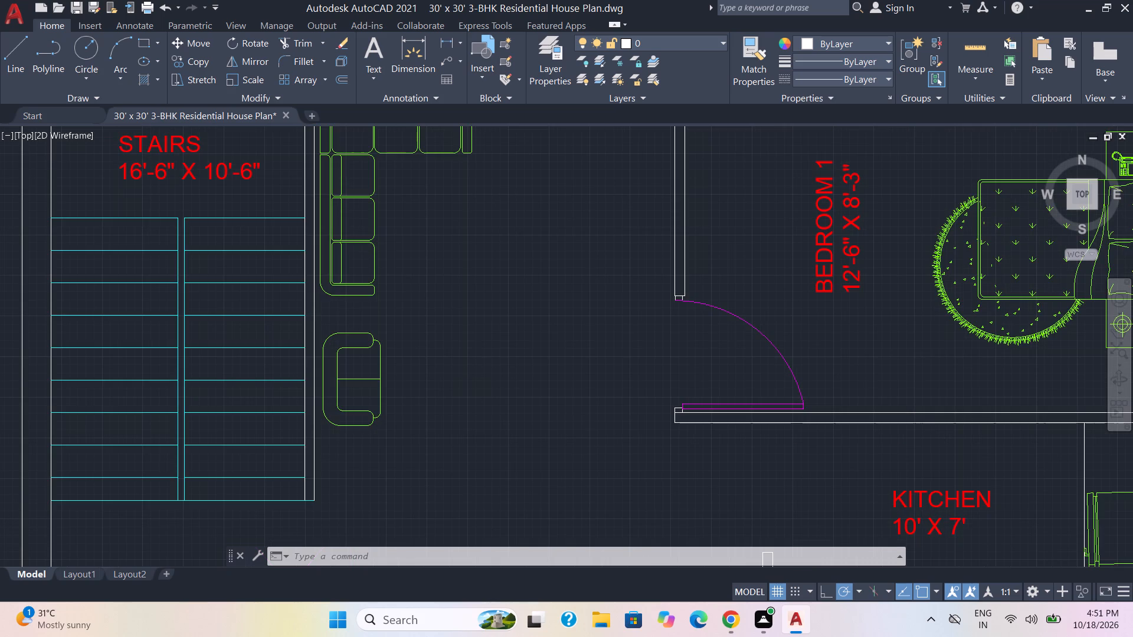
{"action": "scroll", "coordinate": [483, 373], "scroll_direction": "down", "scroll_amount": 1}
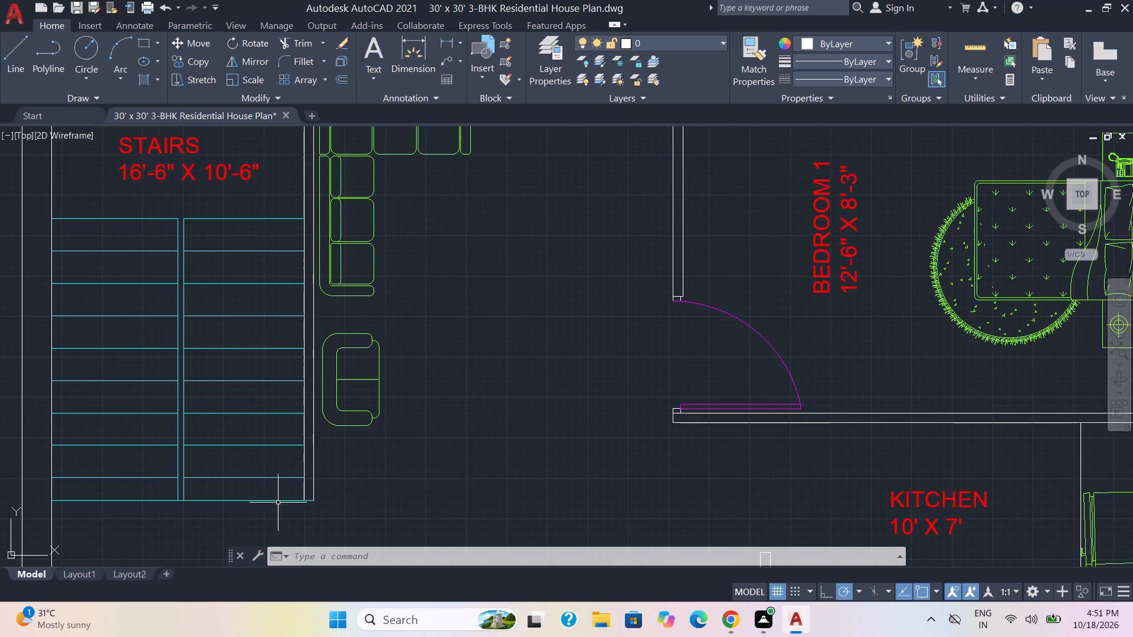
{"action": "left_click", "coordinate": [304, 462]}
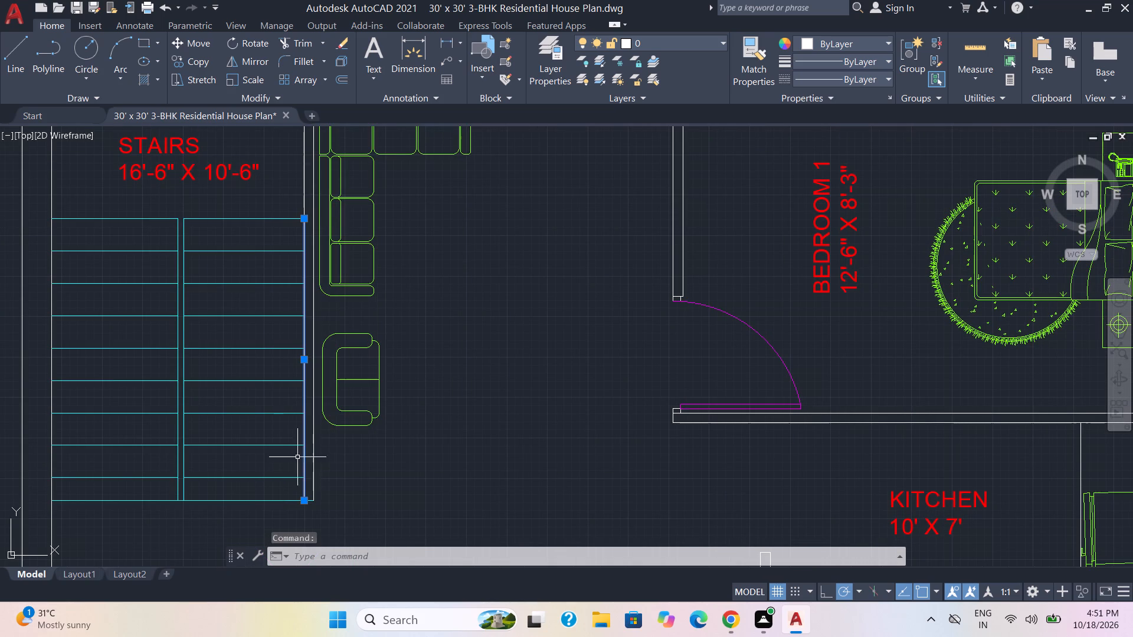
{"action": "left_click", "coordinate": [710, 40]}
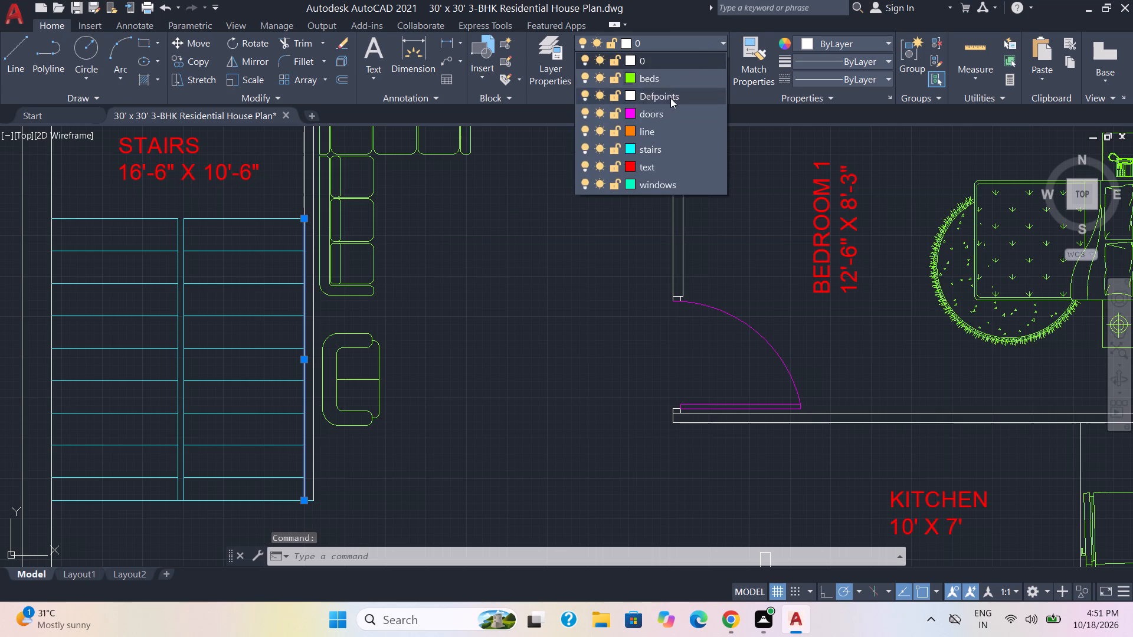
{"action": "left_click", "coordinate": [657, 150]}
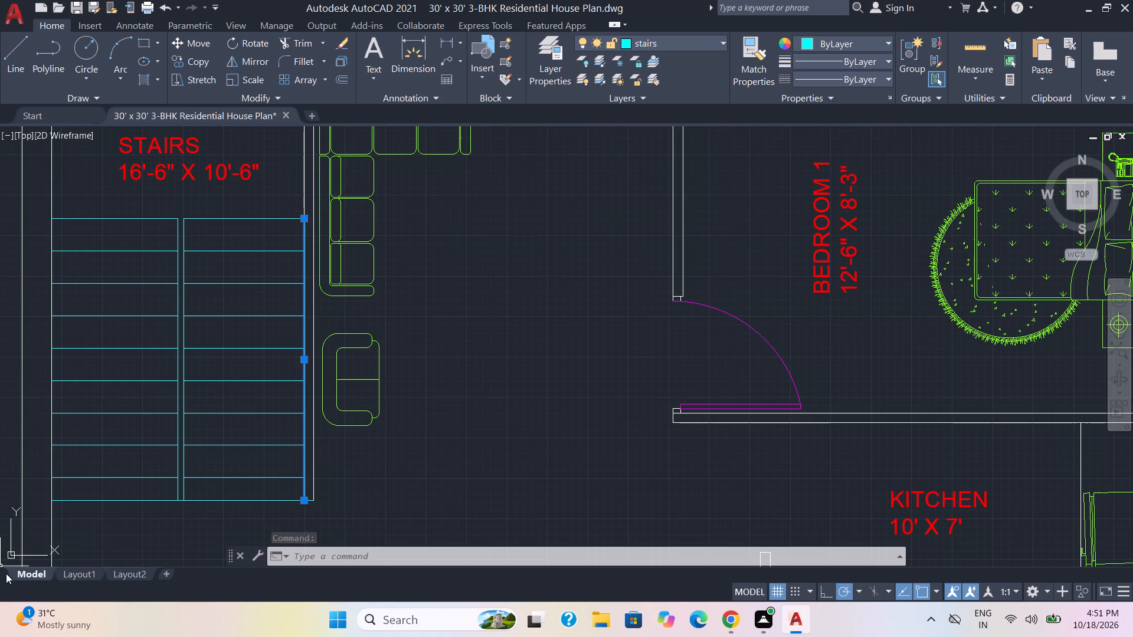
{"action": "left_click", "coordinate": [50, 471]}
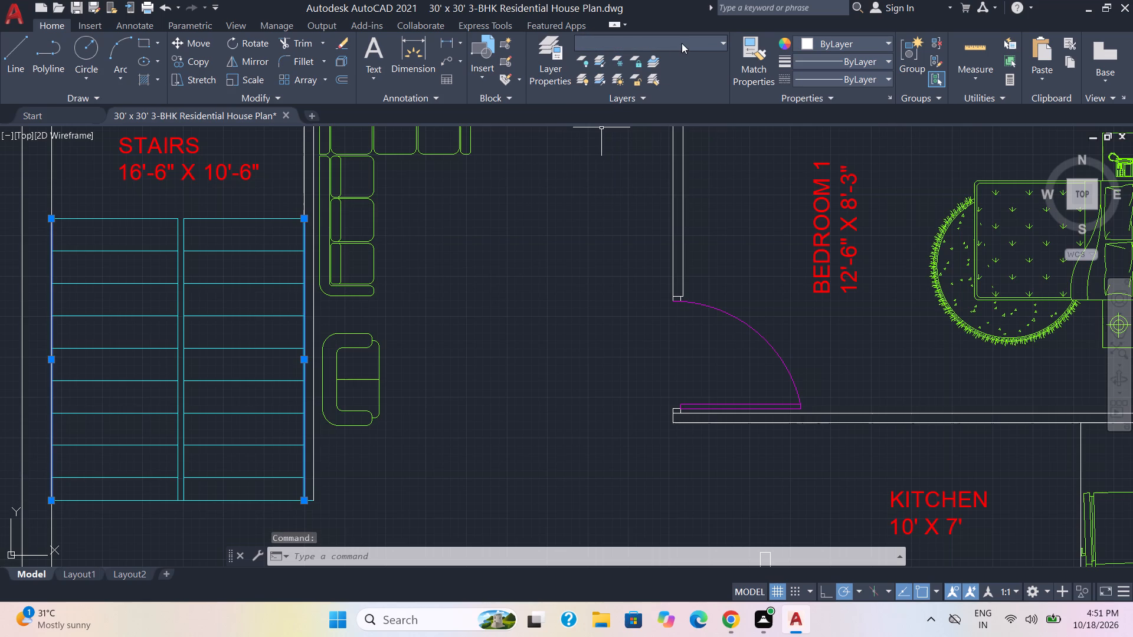
{"action": "left_click", "coordinate": [682, 43]}
{"action": "left_click", "coordinate": [642, 147]}
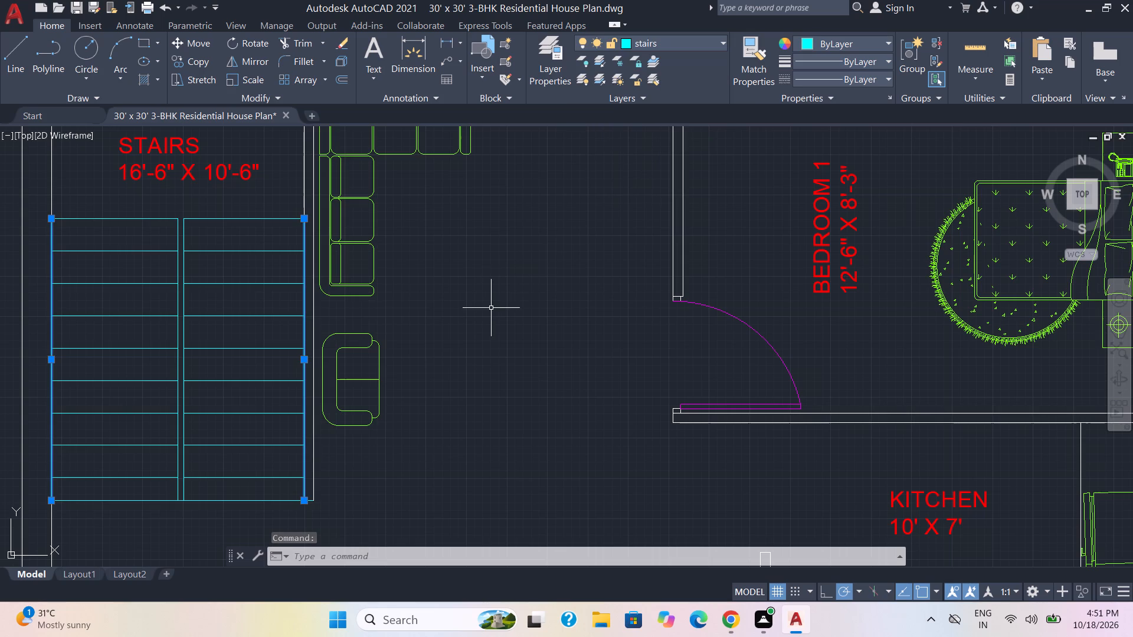
{"action": "key", "text": "Escape"}
Draw an upright rectangle about 2' wide and 3.5' tall outside the house, beside the kitchen window.
{"action": "scroll", "coordinate": [491, 280], "scroll_direction": "down", "scroll_amount": 1}
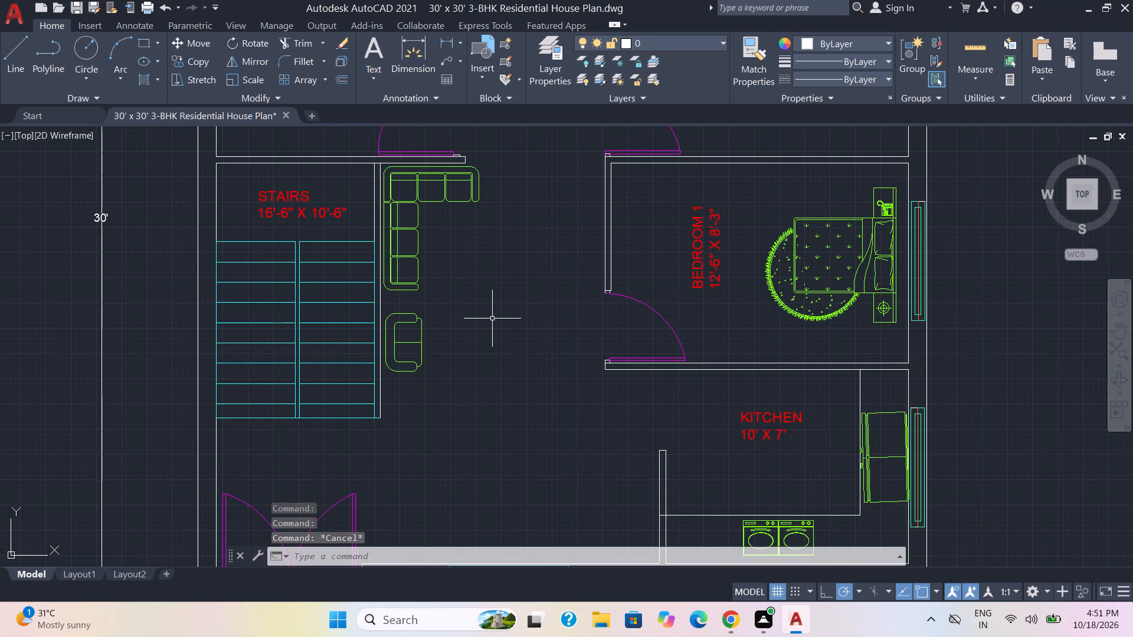
{"action": "middle_click_drag", "start_coordinate": [492, 318], "coordinate": [409, 323]}
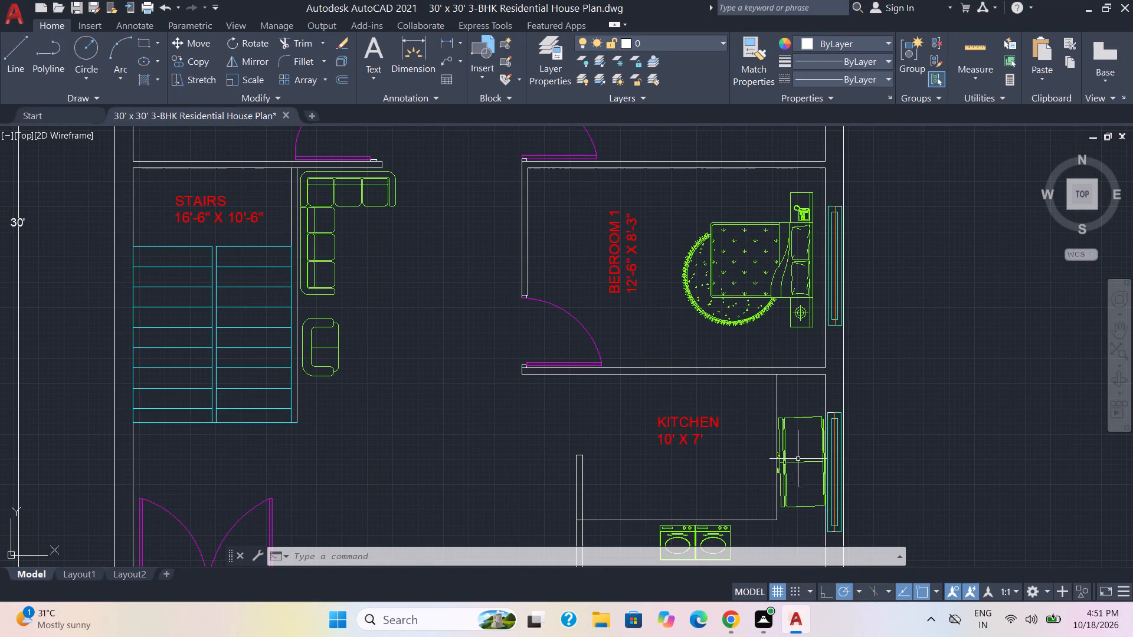
{"action": "scroll", "coordinate": [811, 456], "scroll_direction": "up", "scroll_amount": 1}
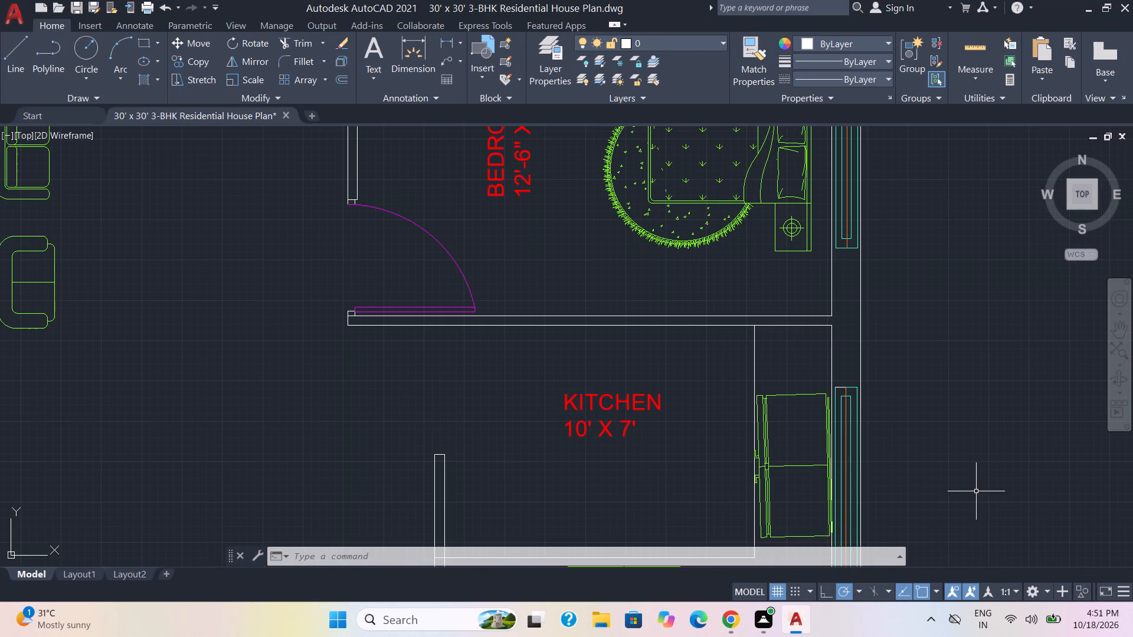
{"action": "middle_click_drag", "start_coordinate": [977, 491], "coordinate": [797, 452]}
{"action": "middle_click_drag", "start_coordinate": [746, 431], "coordinate": [672, 362]}
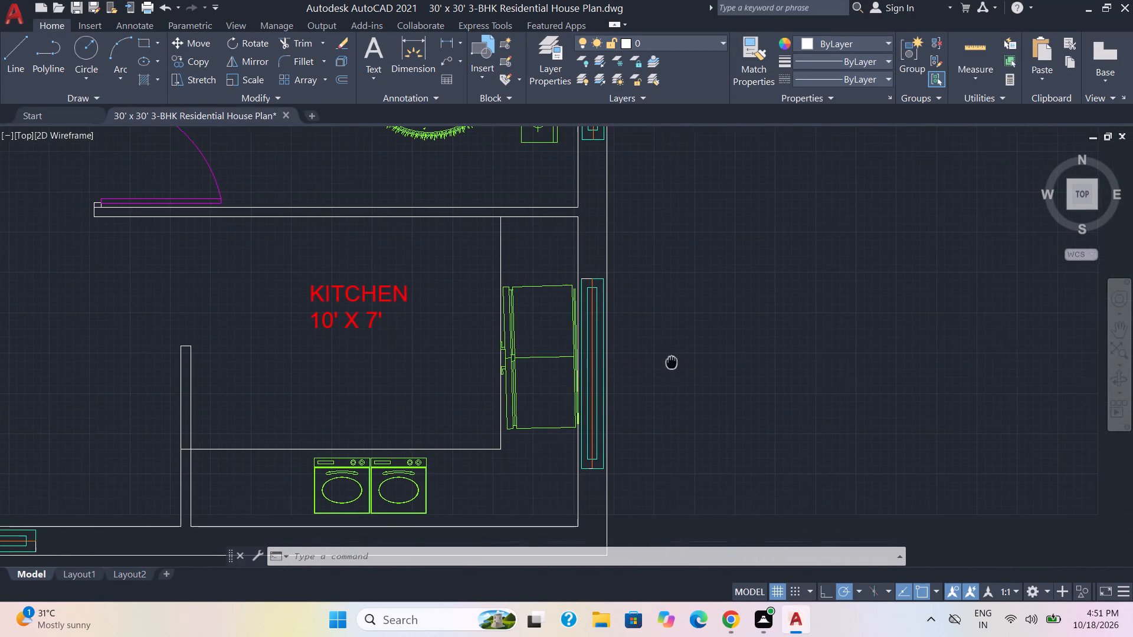
{"action": "middle_click_drag", "start_coordinate": [672, 362], "coordinate": [667, 362]}
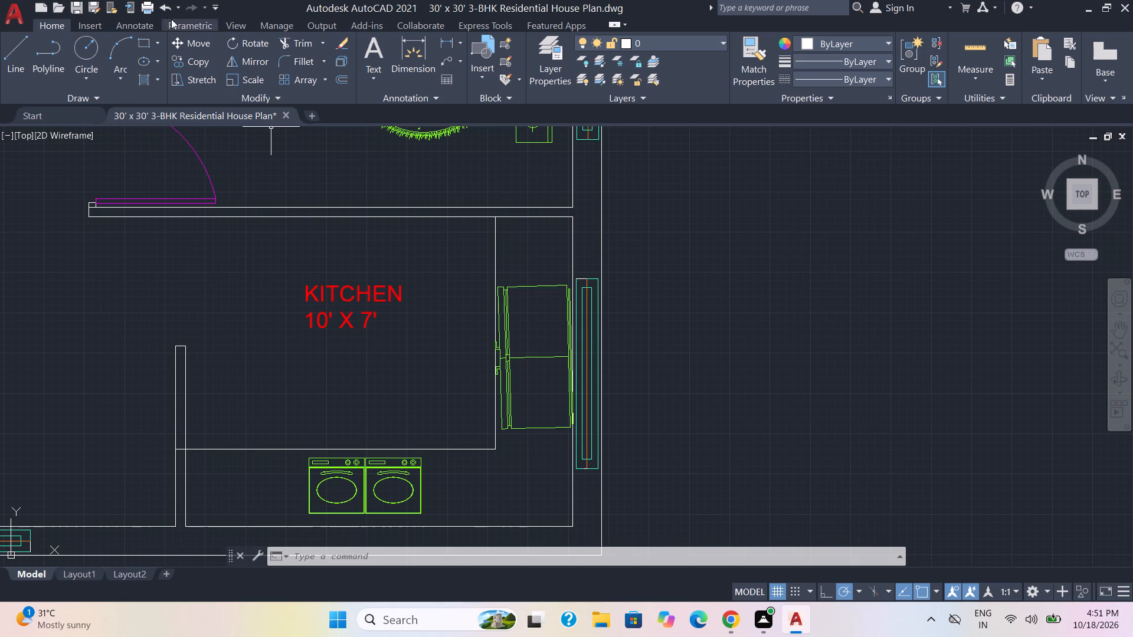
{"action": "left_click", "coordinate": [144, 41]}
{"action": "left_click", "coordinate": [664, 269]}
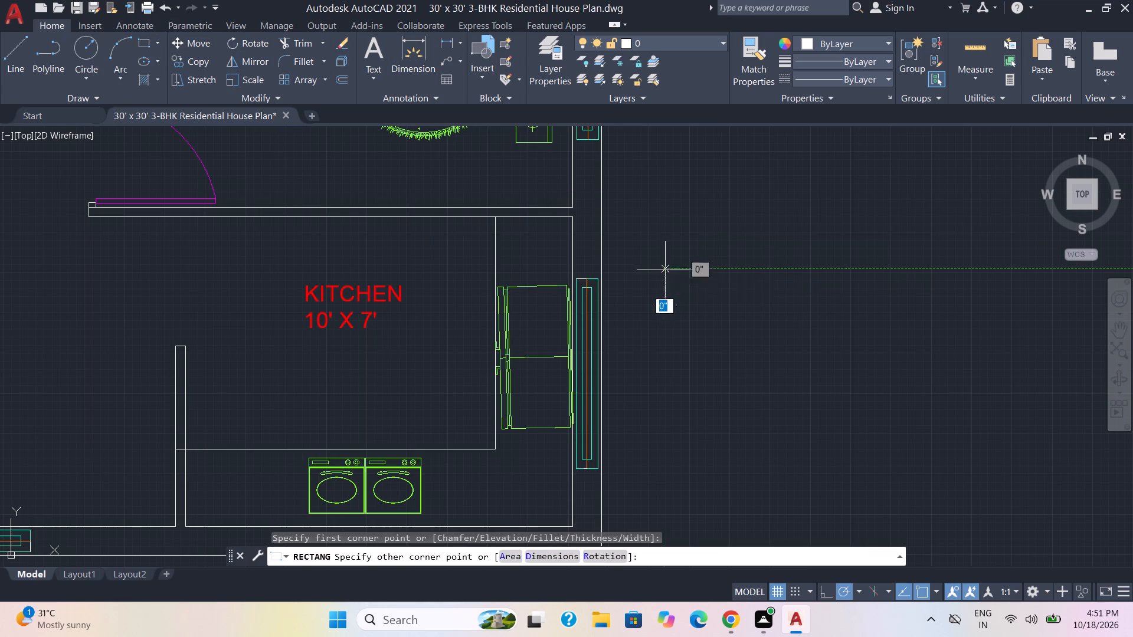
{"action": "left_click", "coordinate": [736, 403]}
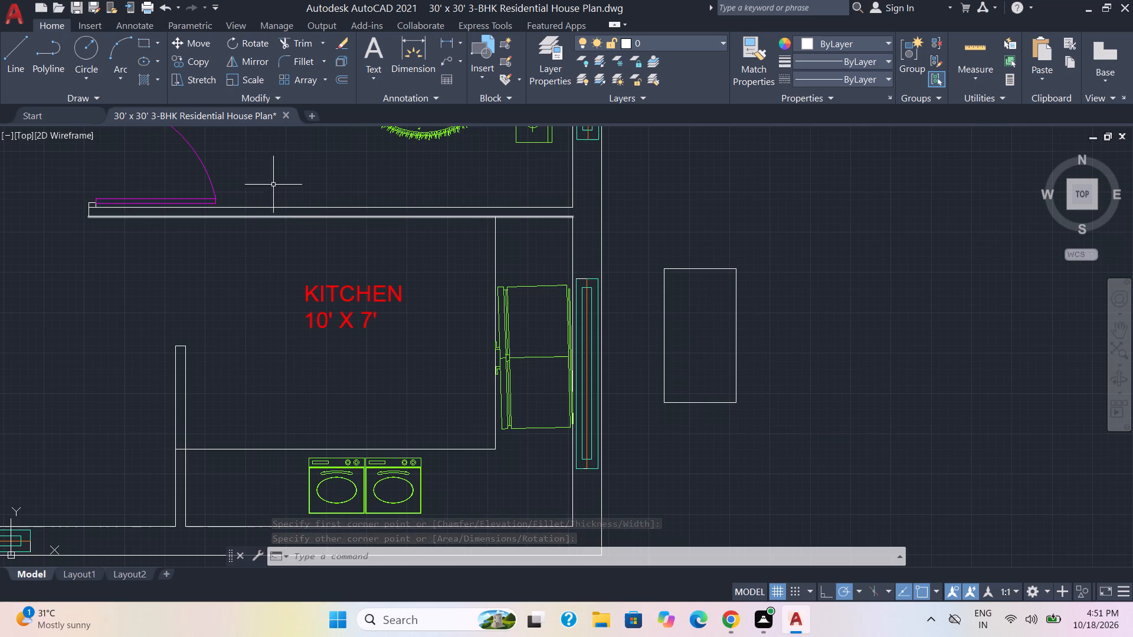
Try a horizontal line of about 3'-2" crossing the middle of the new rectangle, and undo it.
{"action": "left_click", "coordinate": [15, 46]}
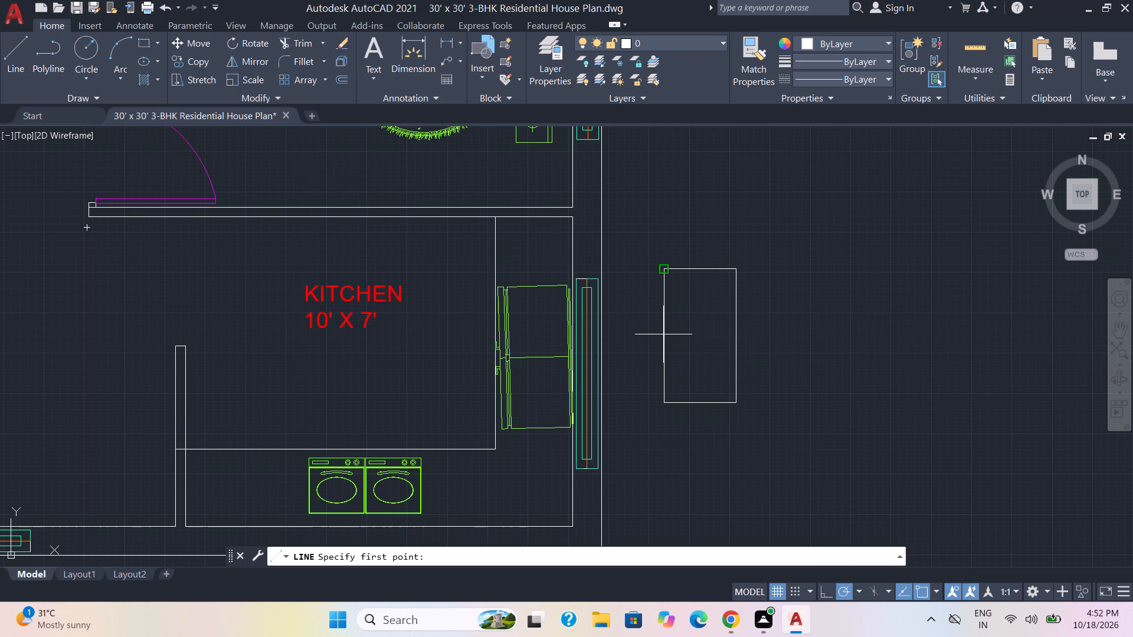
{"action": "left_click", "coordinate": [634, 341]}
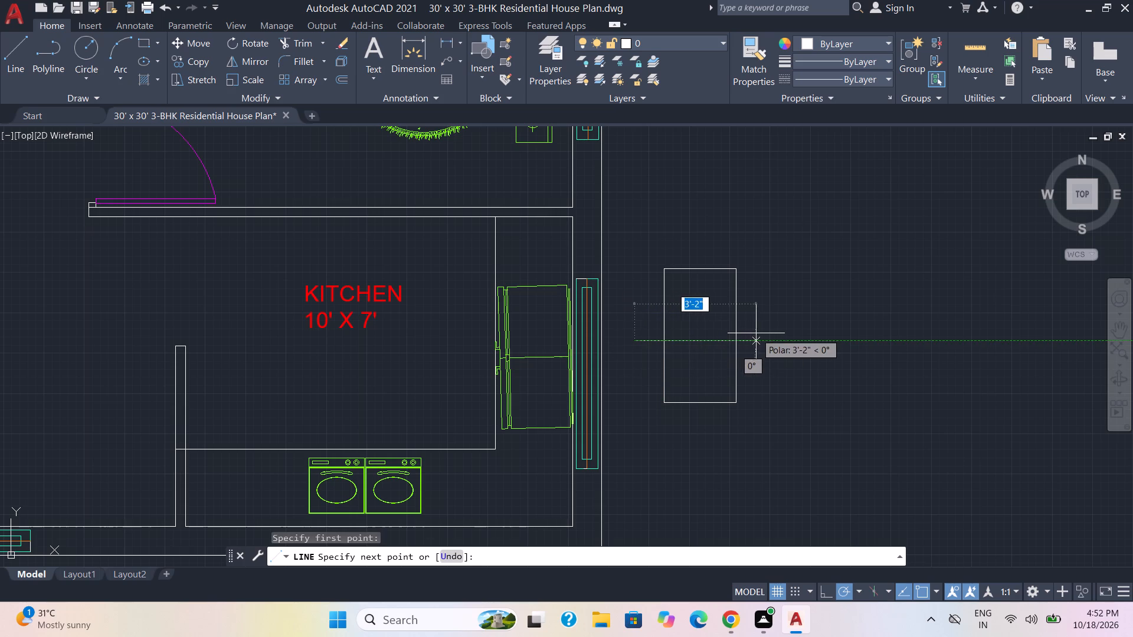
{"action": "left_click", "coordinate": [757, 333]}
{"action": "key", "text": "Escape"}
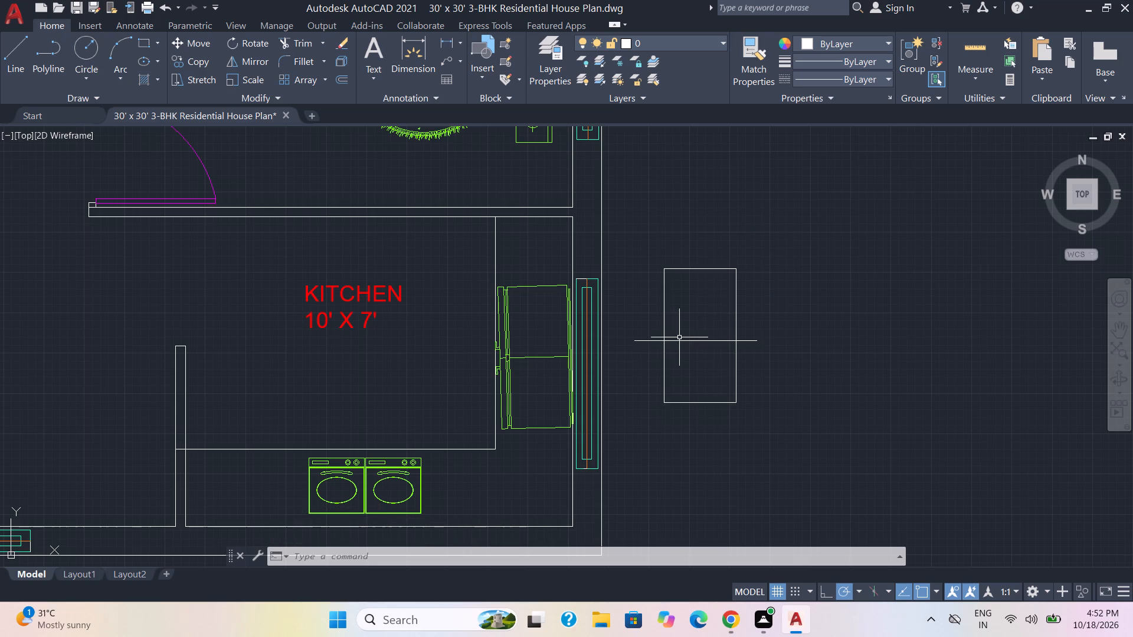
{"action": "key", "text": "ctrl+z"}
Explode the rectangle outside the kitchen window into separate lines.
{"action": "left_click", "coordinate": [786, 435]}
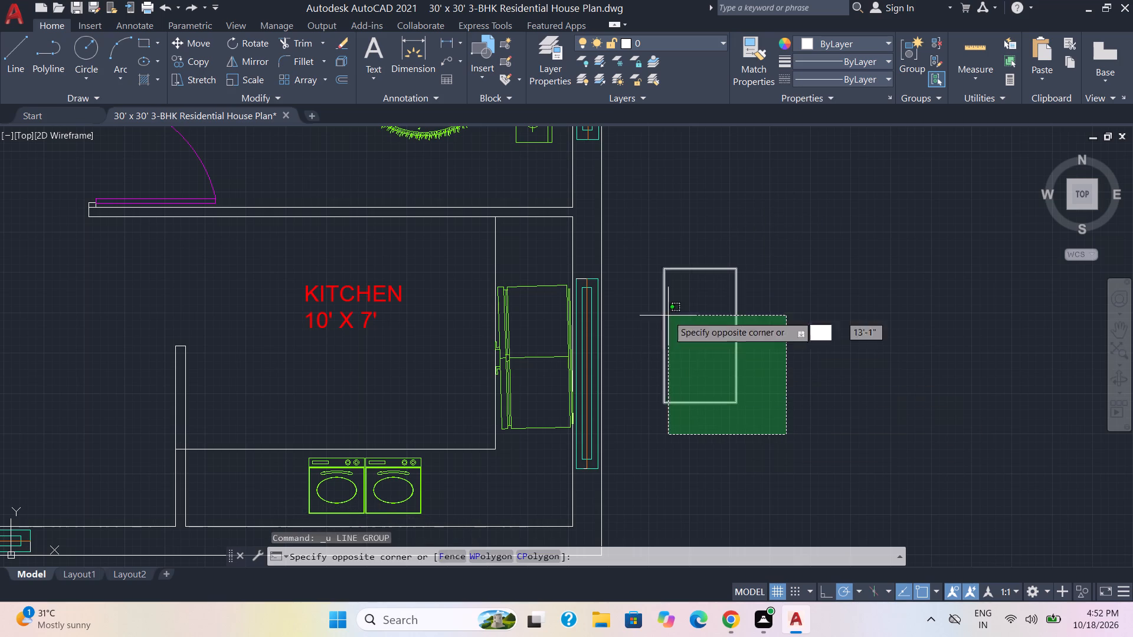
{"action": "left_click", "coordinate": [663, 255]}
{"action": "key", "text": "x"}
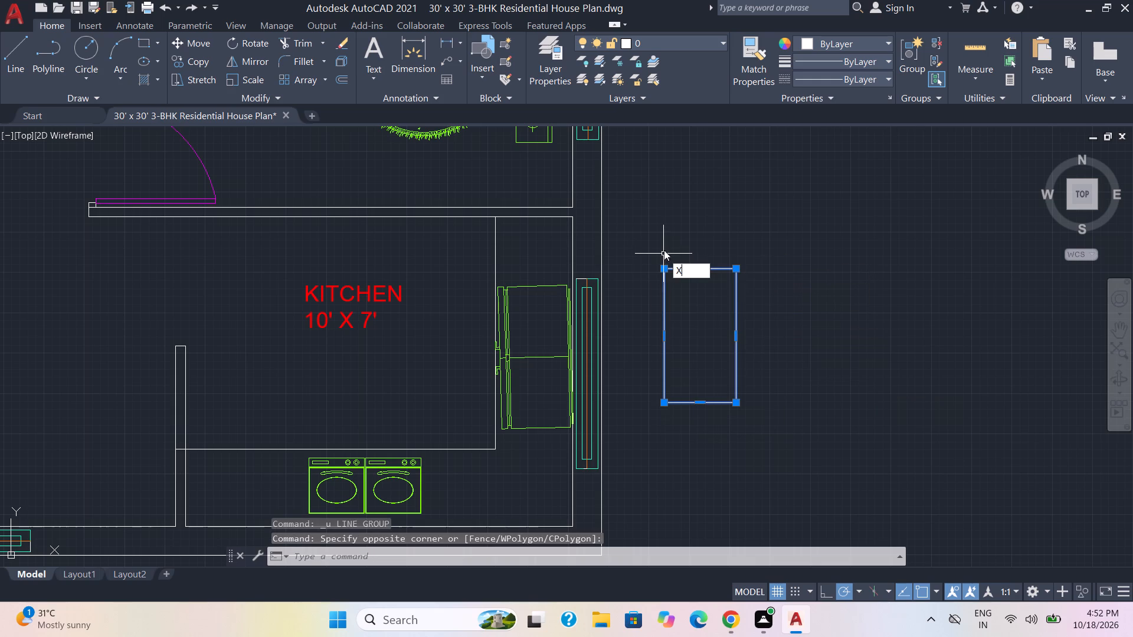
{"action": "key", "text": "Return"}
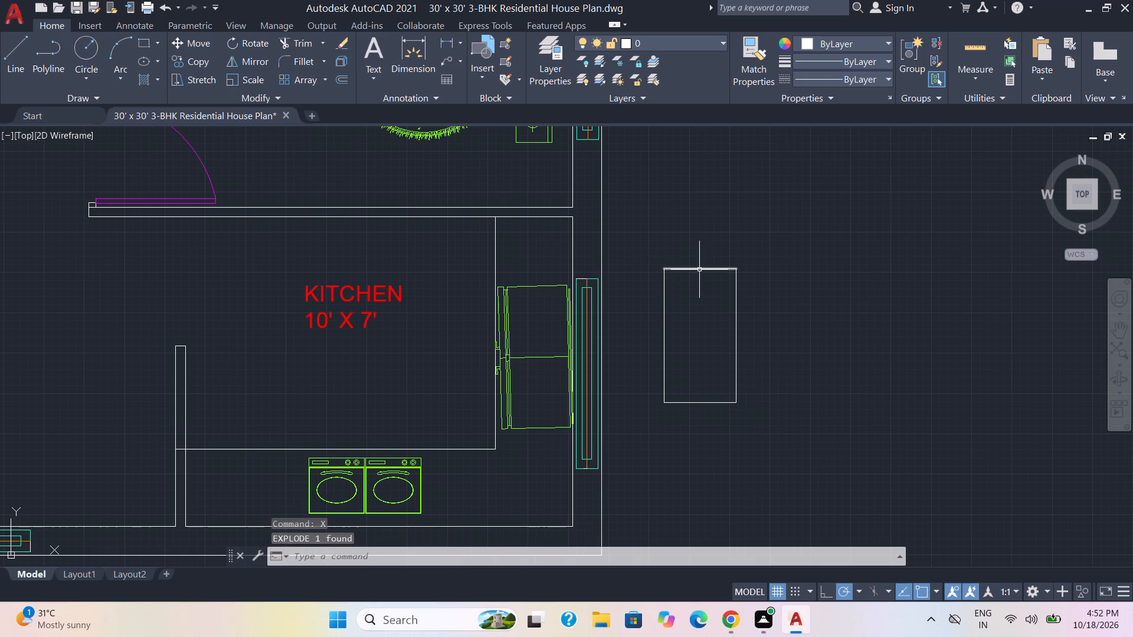
Check the size of the exploded rectangle with the quick measure tool.
{"action": "left_click", "coordinate": [976, 47]}
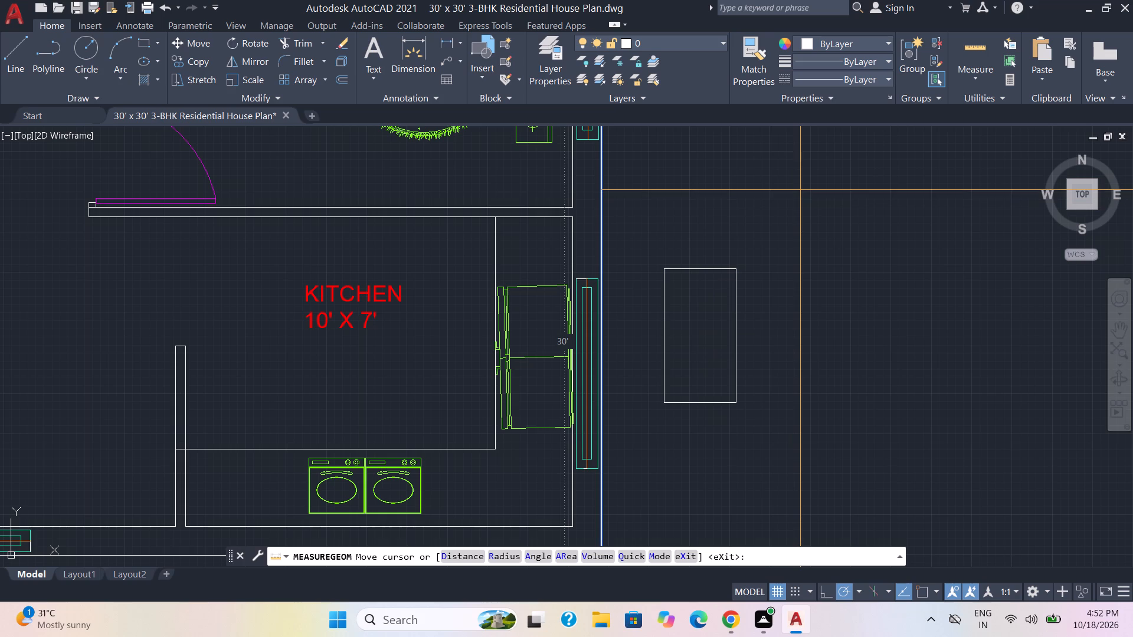
{"action": "key", "text": "Escape"}
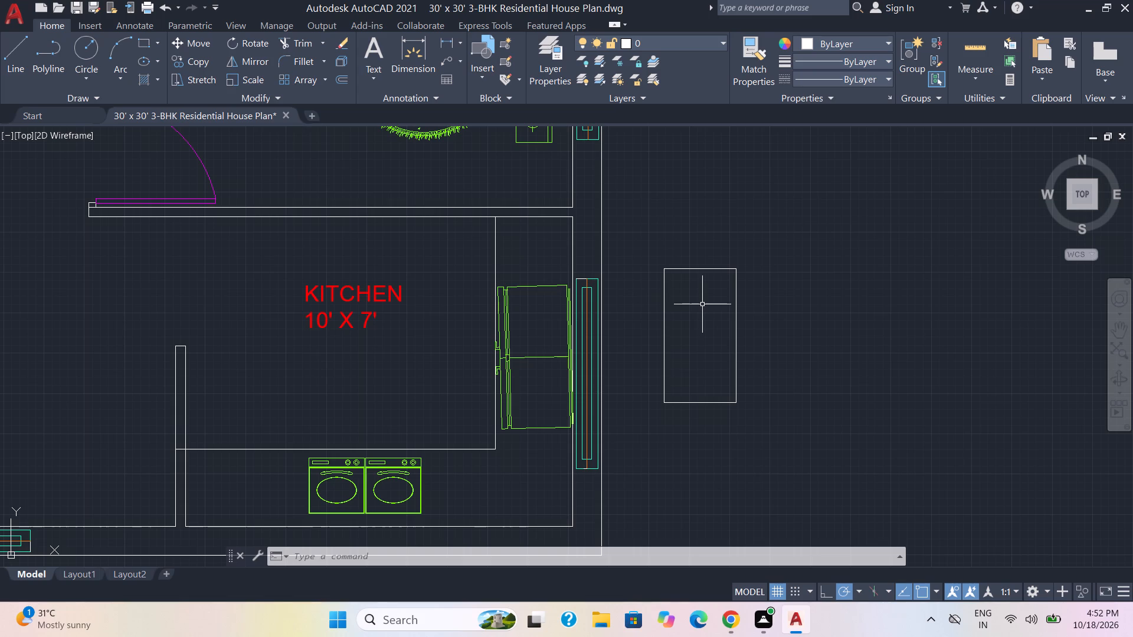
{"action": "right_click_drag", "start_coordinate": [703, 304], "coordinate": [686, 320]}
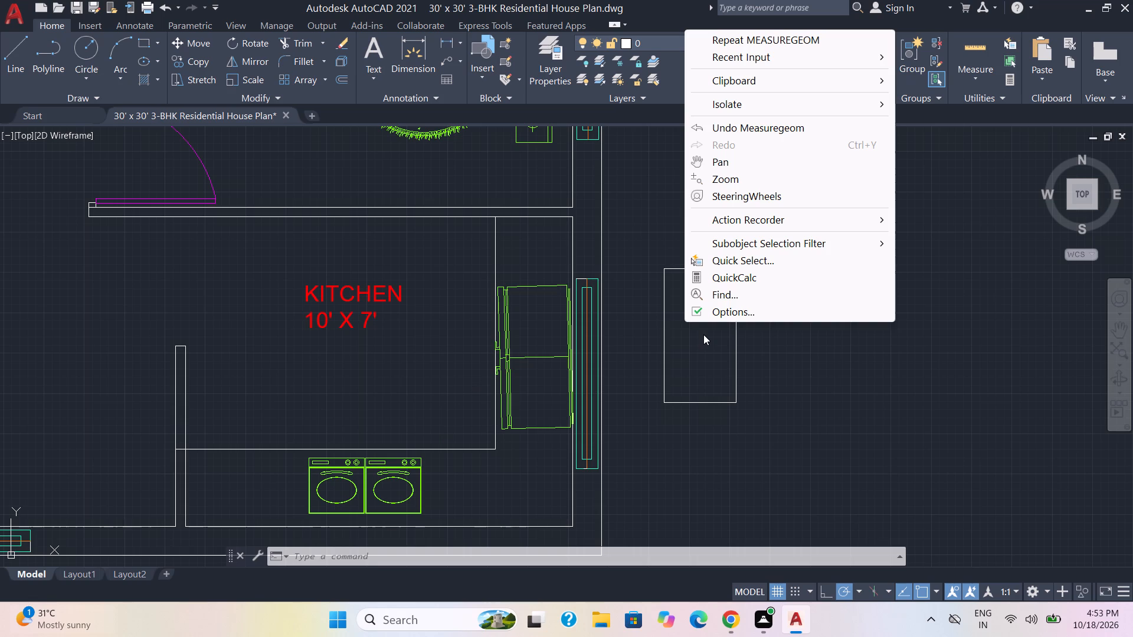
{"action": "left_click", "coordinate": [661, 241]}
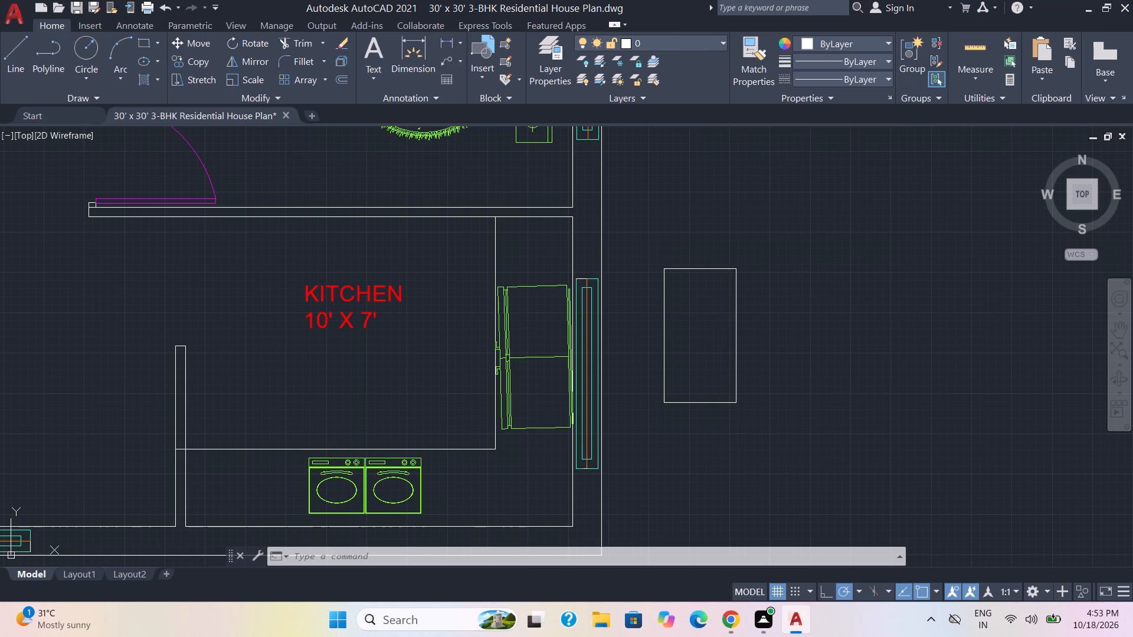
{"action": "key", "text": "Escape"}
Offset the exploded rectangle's top edge and bottom edge inward by 1.85' each.
{"action": "key", "text": "o"}
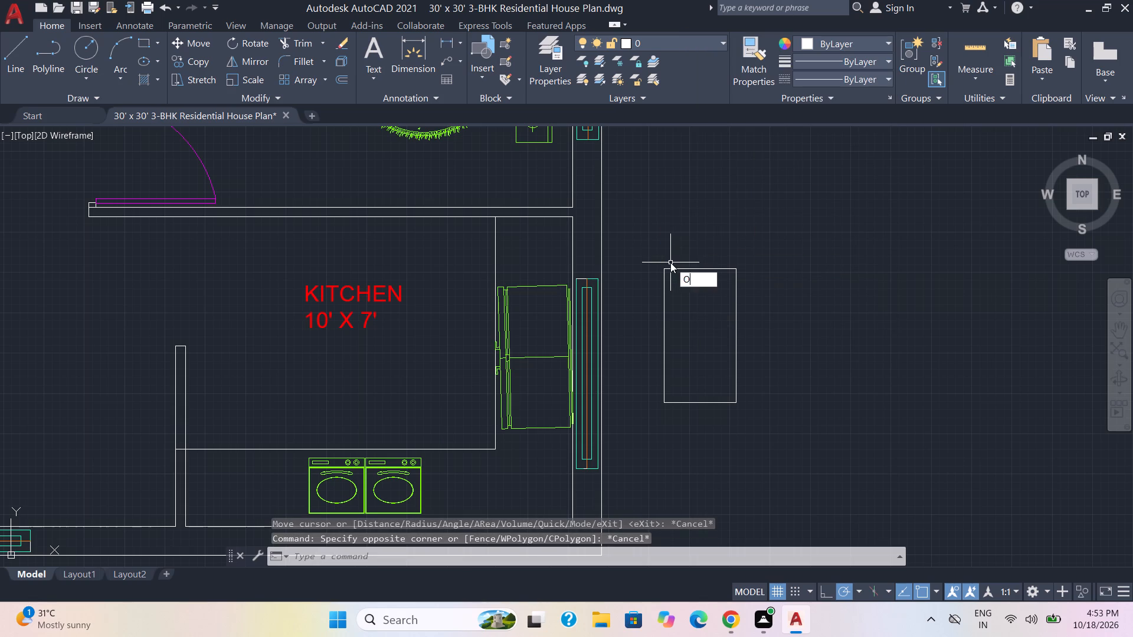
{"action": "key", "text": "Return"}
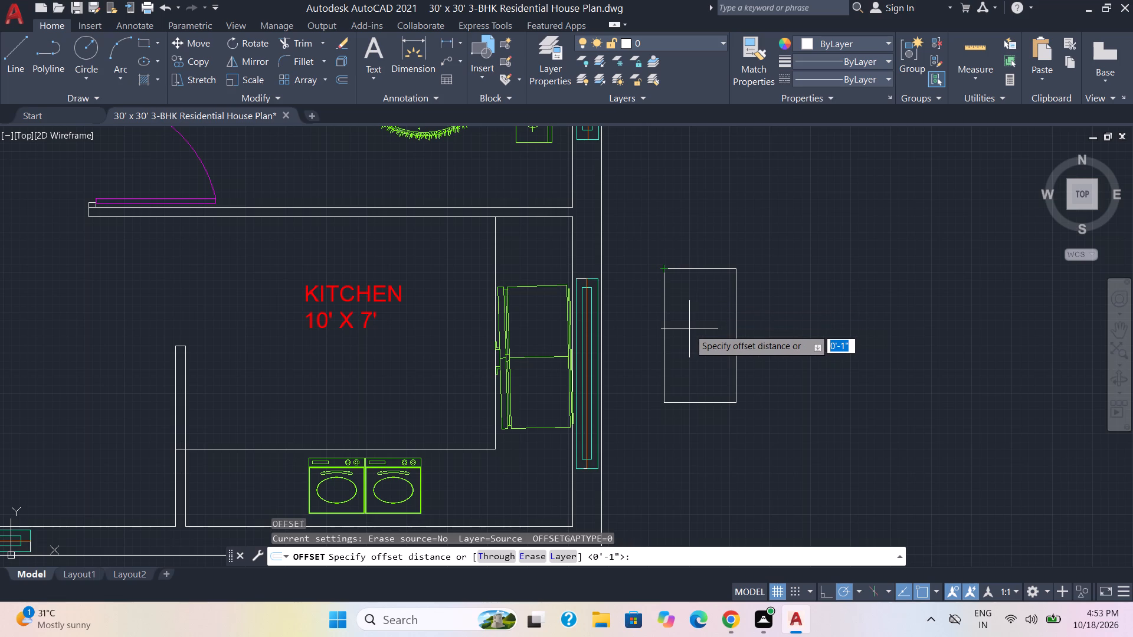
{"action": "key", "text": "1"}
{"action": "key", "text": "period"}
{"action": "type", "text": "85'"}
{"action": "key", "text": "Return"}
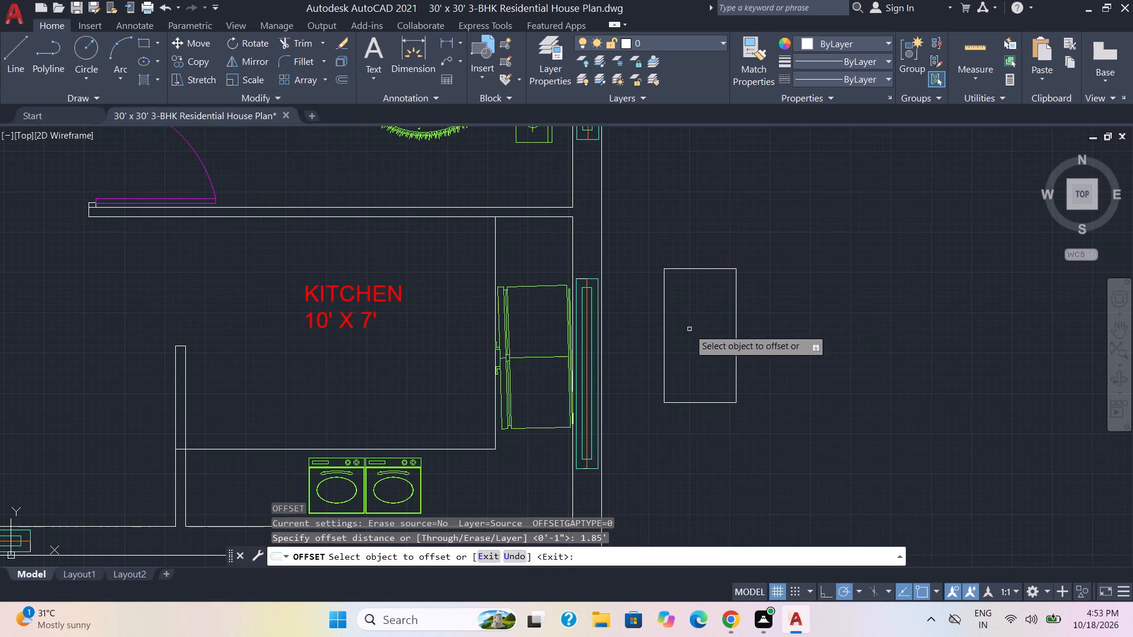
{"action": "left_click", "coordinate": [695, 268]}
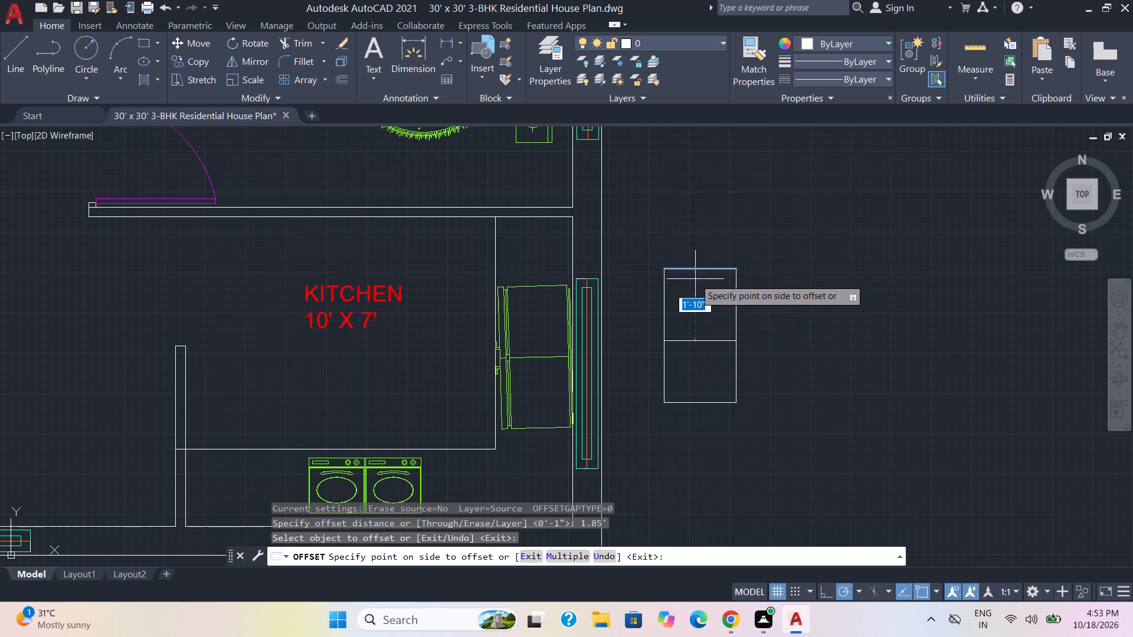
{"action": "left_click", "coordinate": [699, 313]}
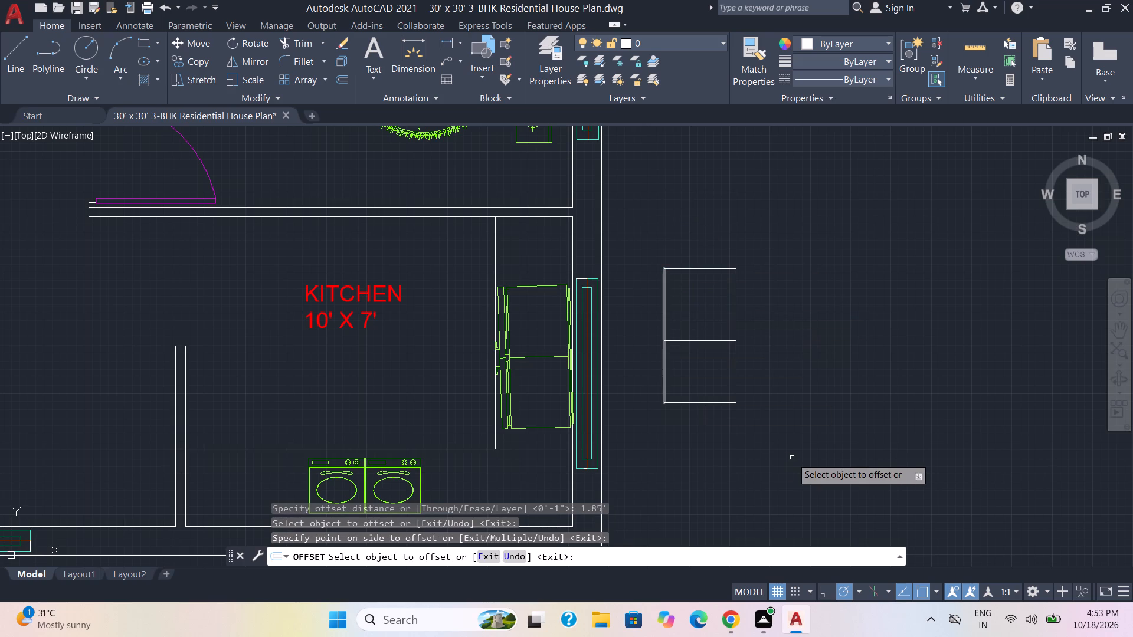
{"action": "left_click", "coordinate": [711, 403]}
{"action": "left_click", "coordinate": [703, 385]}
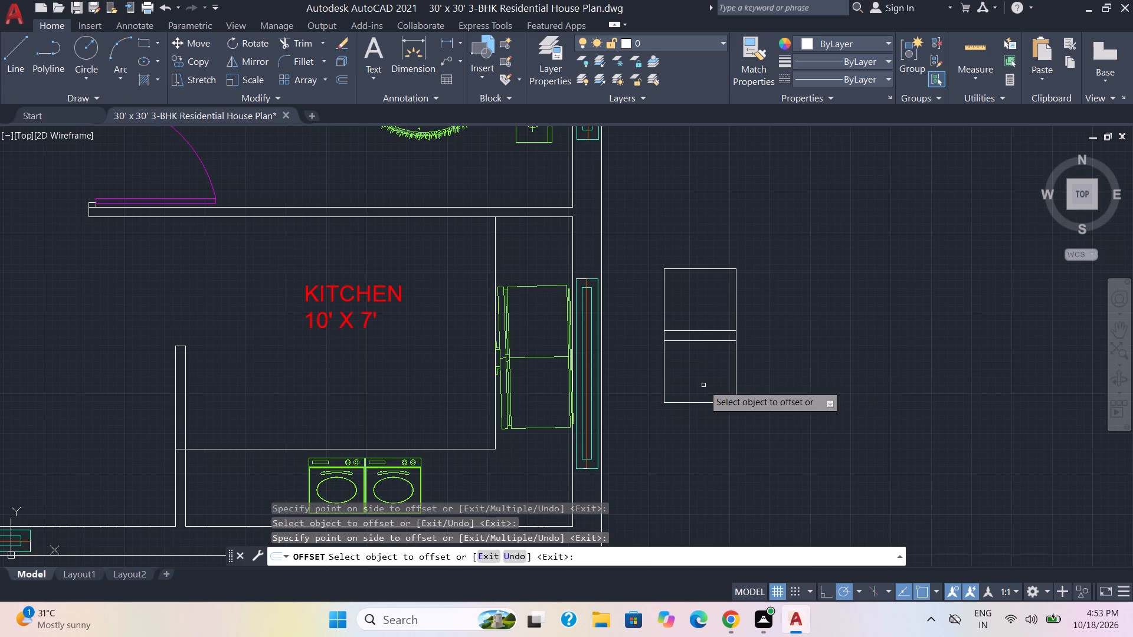
{"action": "scroll", "coordinate": [702, 381], "scroll_direction": "up", "scroll_amount": 1}
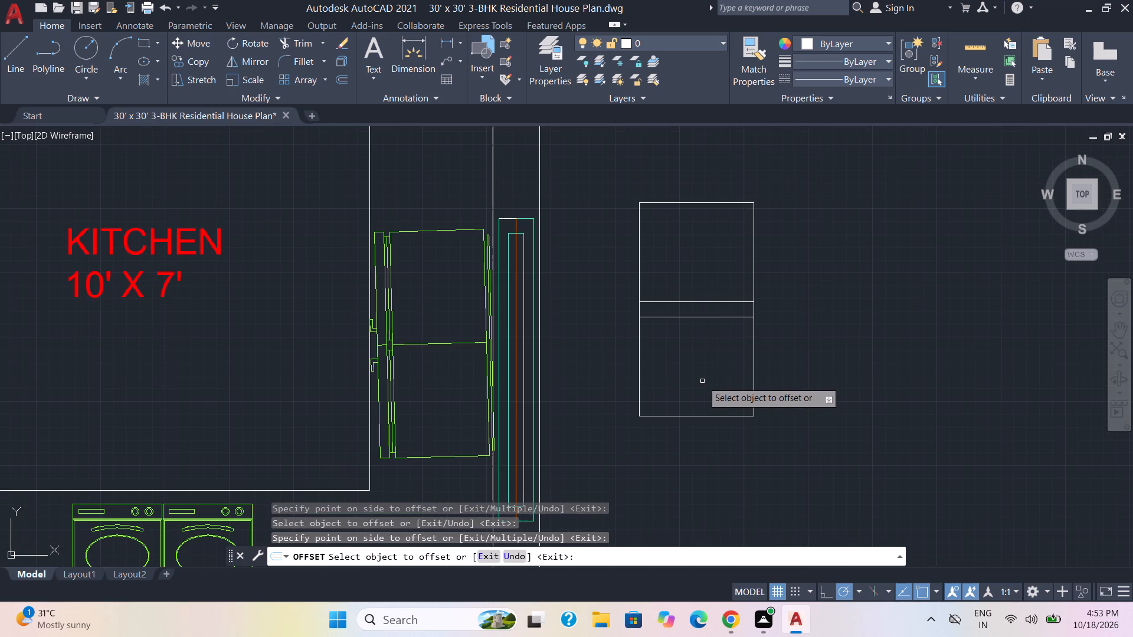
{"action": "scroll", "coordinate": [703, 353], "scroll_direction": "up", "scroll_amount": 2}
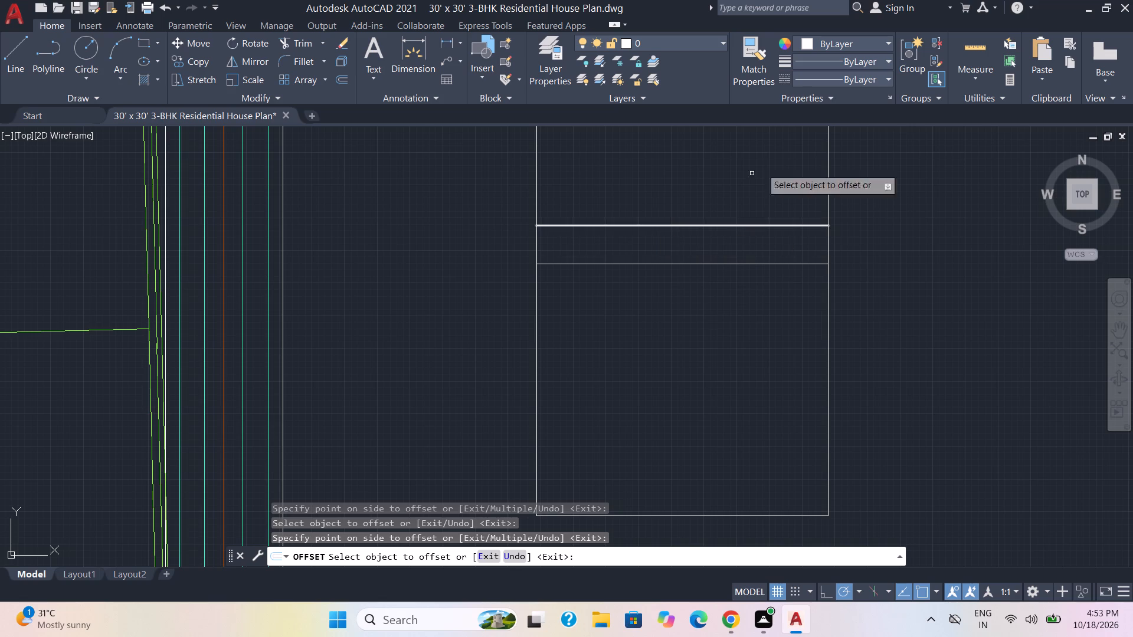
Measure the gap between the two inner horizontal lines of the exploded rectangle with the quick measure tool.
{"action": "left_click", "coordinate": [977, 49]}
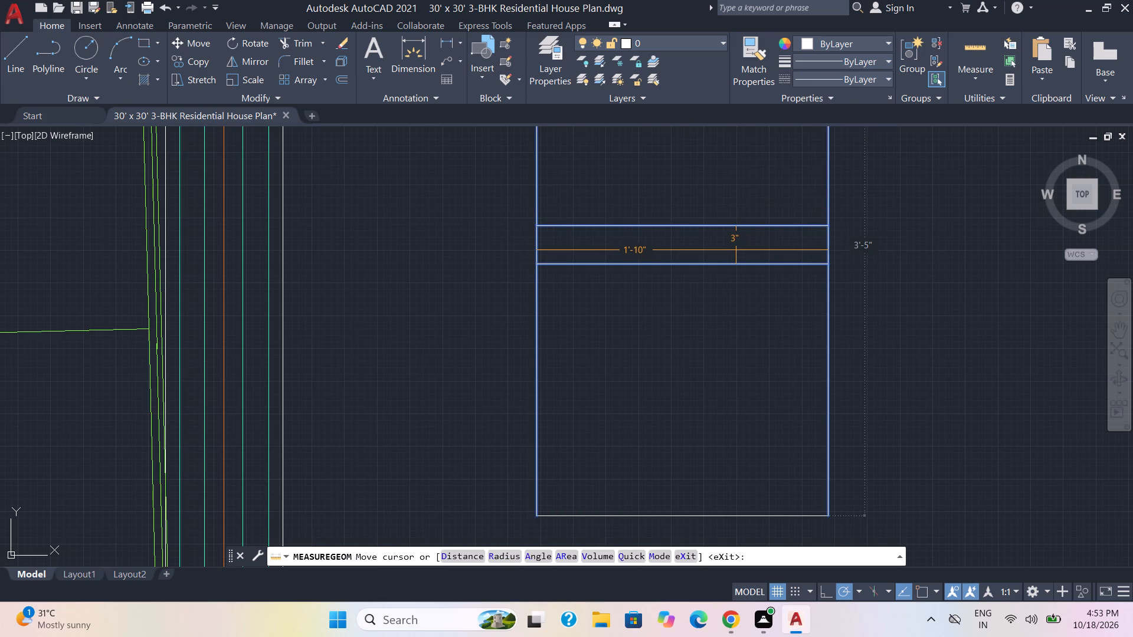
{"action": "key", "text": "Escape"}
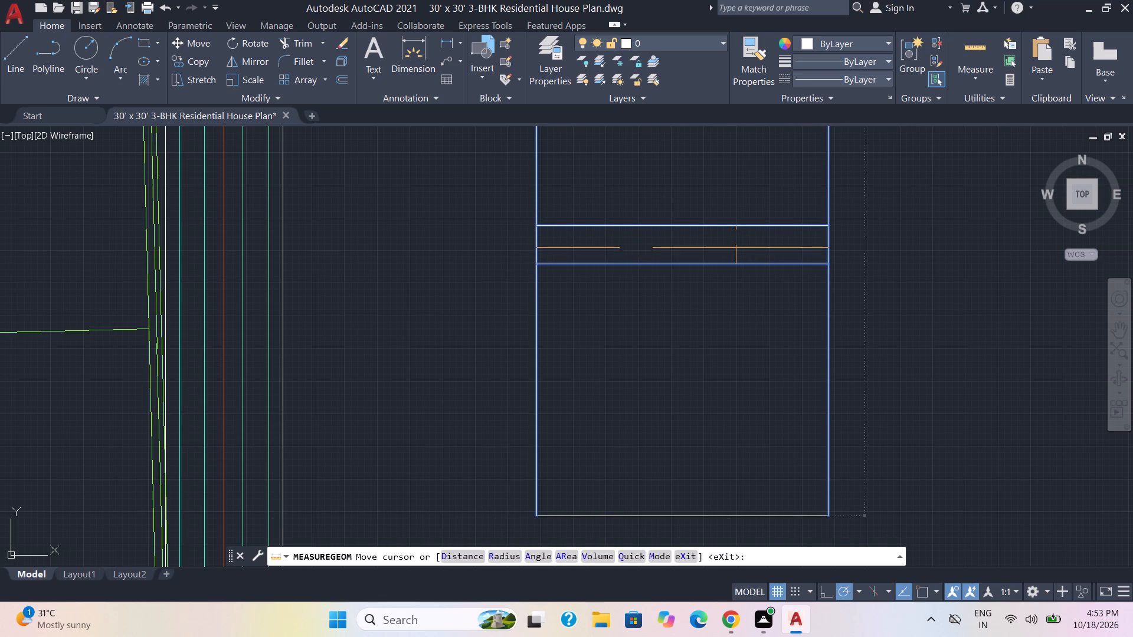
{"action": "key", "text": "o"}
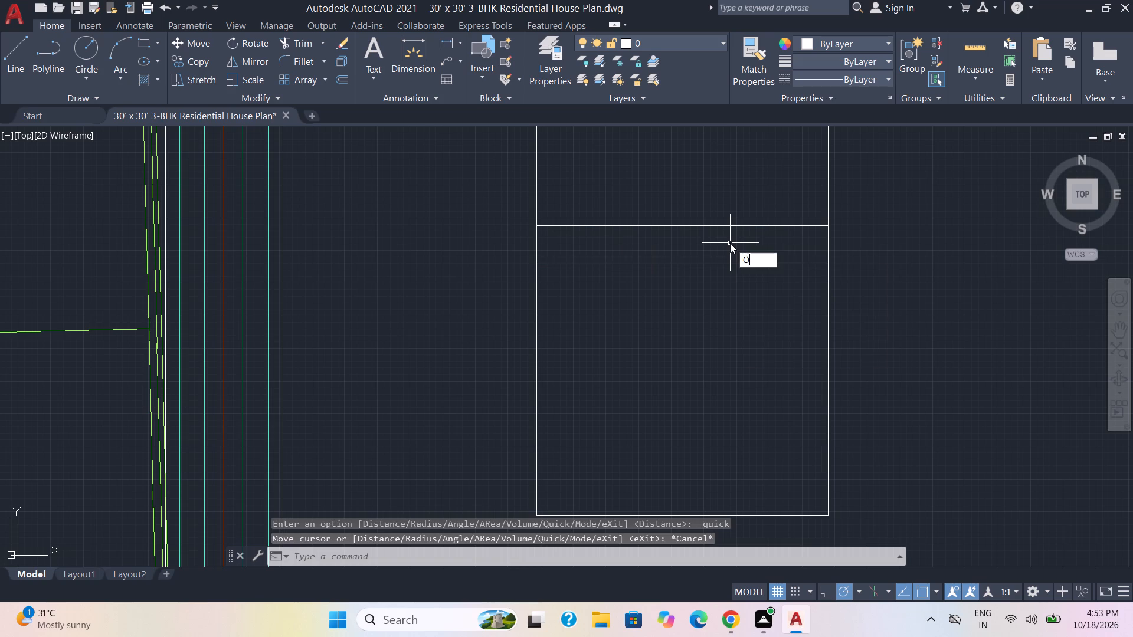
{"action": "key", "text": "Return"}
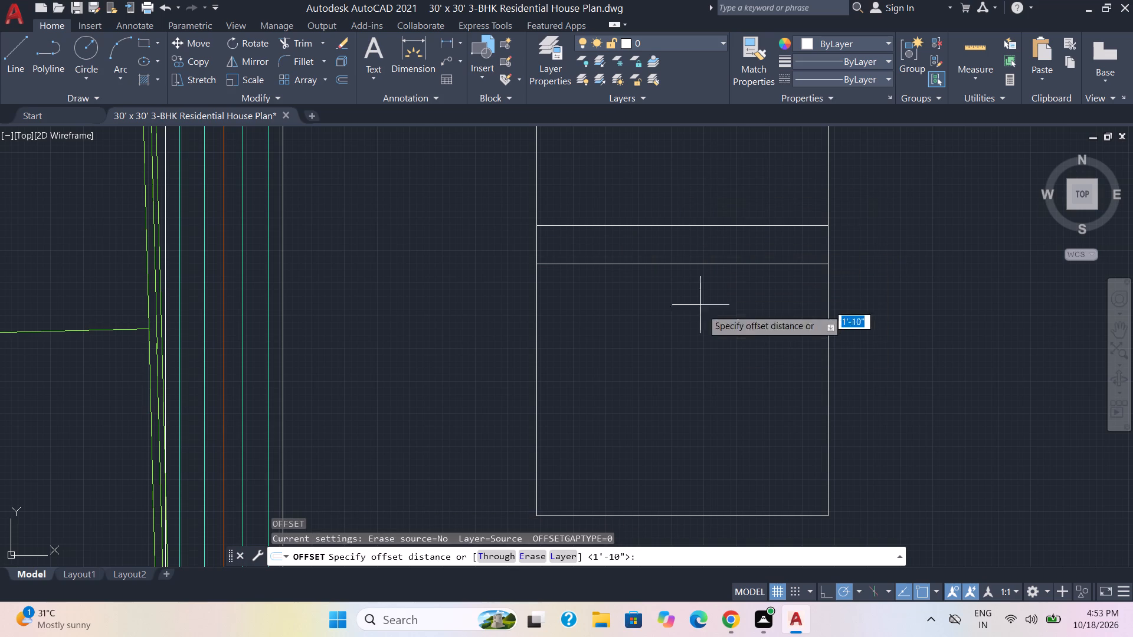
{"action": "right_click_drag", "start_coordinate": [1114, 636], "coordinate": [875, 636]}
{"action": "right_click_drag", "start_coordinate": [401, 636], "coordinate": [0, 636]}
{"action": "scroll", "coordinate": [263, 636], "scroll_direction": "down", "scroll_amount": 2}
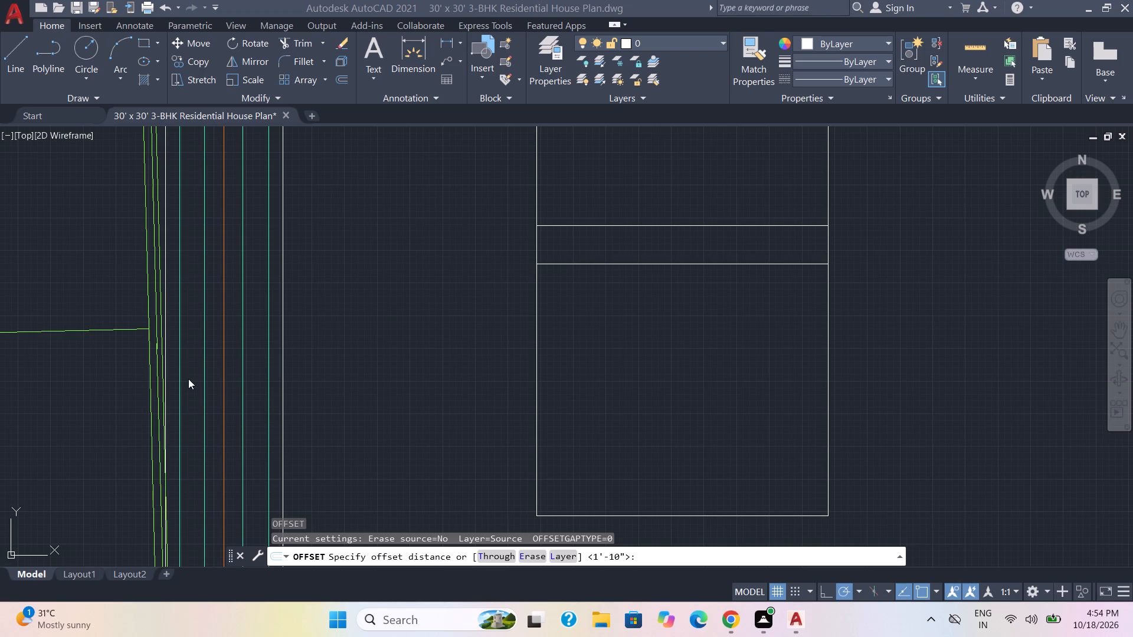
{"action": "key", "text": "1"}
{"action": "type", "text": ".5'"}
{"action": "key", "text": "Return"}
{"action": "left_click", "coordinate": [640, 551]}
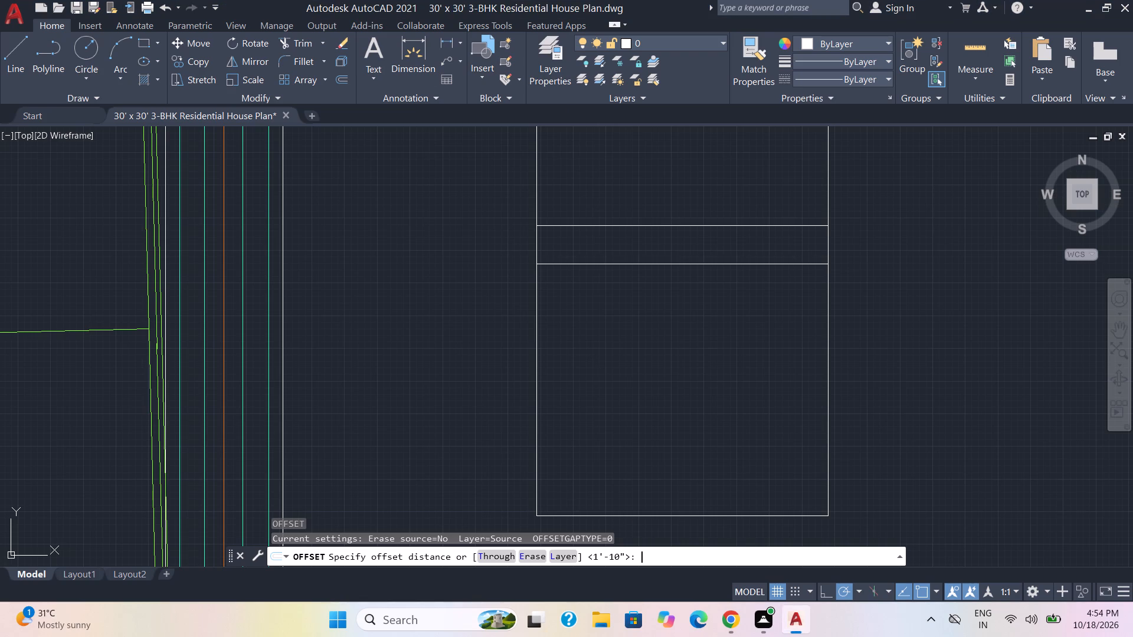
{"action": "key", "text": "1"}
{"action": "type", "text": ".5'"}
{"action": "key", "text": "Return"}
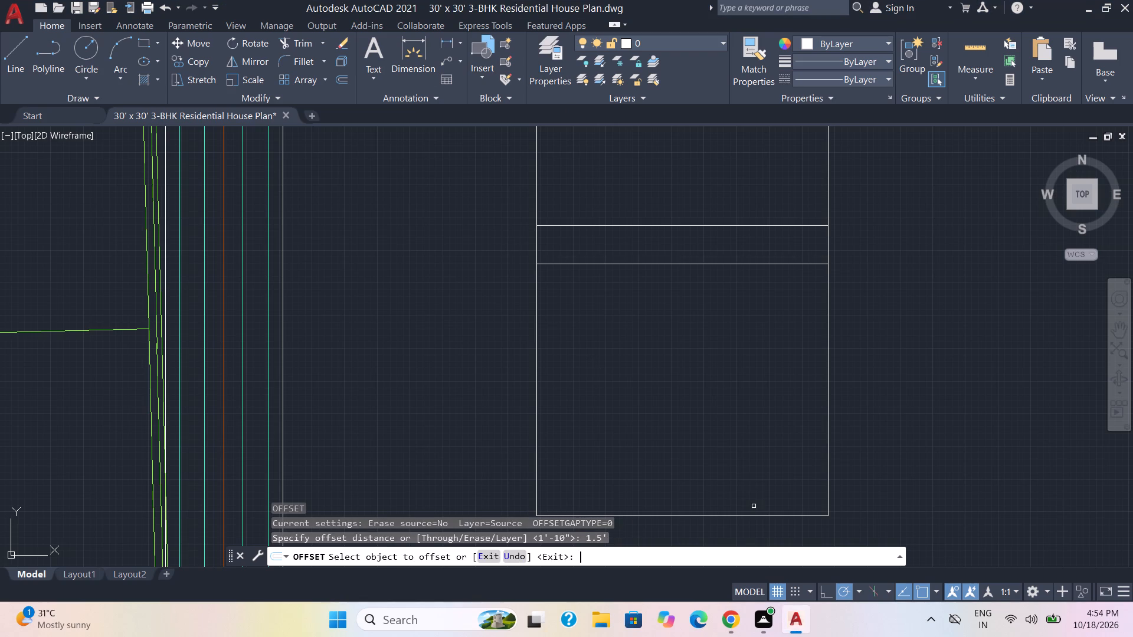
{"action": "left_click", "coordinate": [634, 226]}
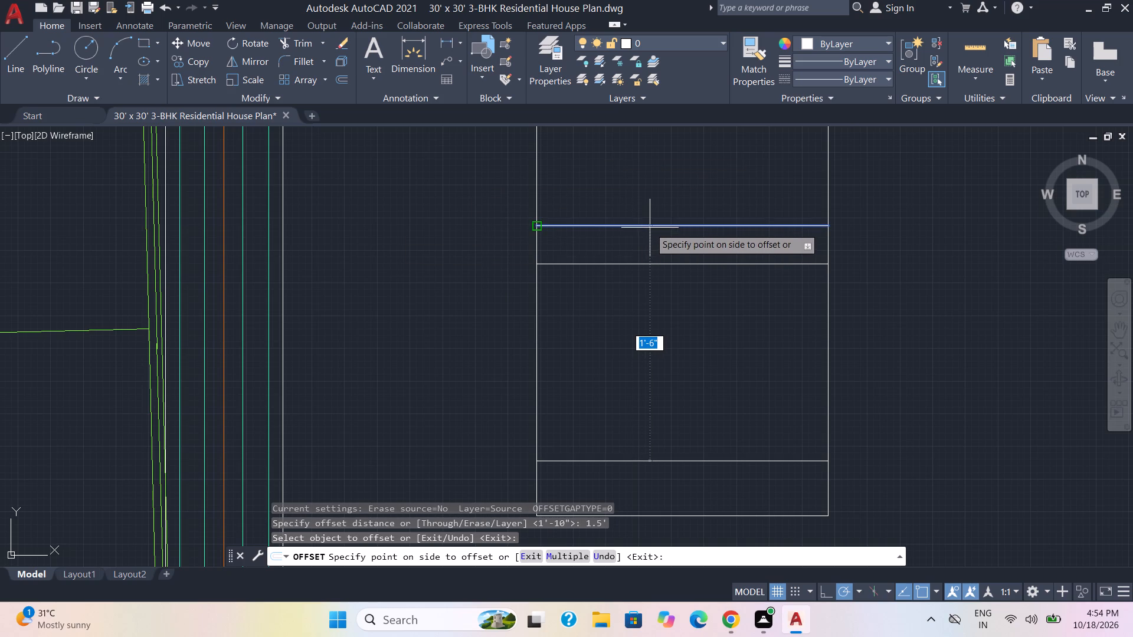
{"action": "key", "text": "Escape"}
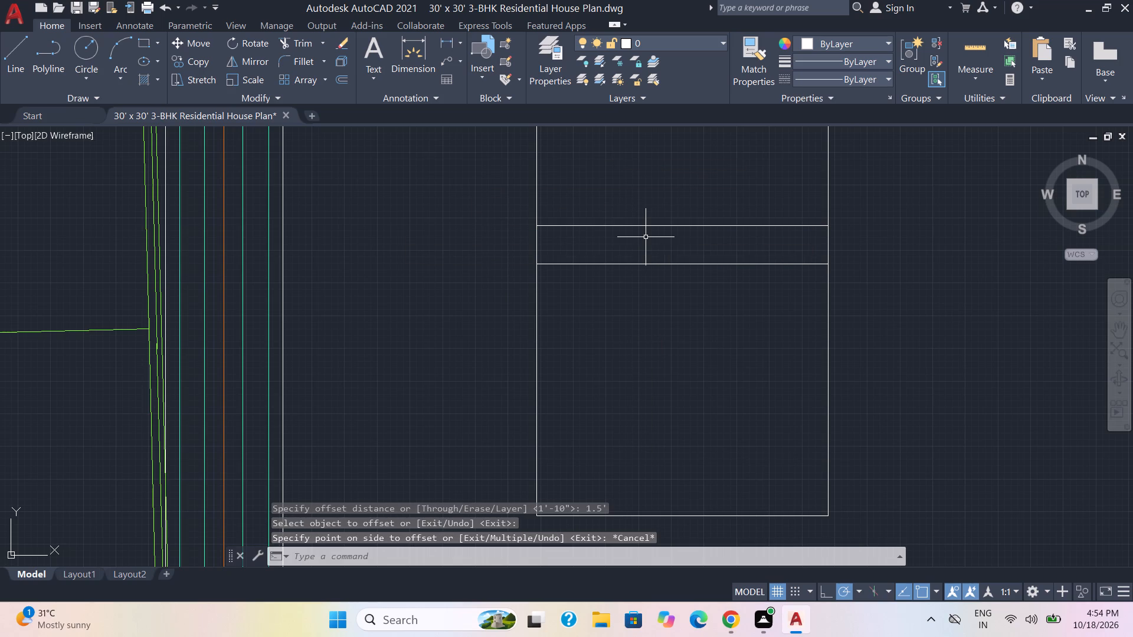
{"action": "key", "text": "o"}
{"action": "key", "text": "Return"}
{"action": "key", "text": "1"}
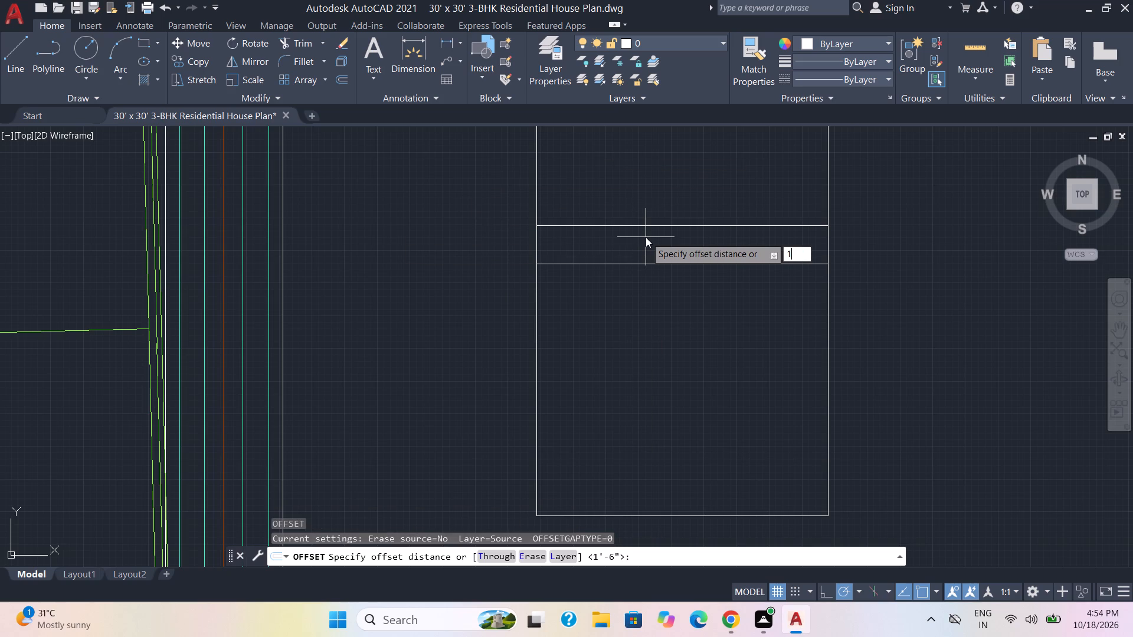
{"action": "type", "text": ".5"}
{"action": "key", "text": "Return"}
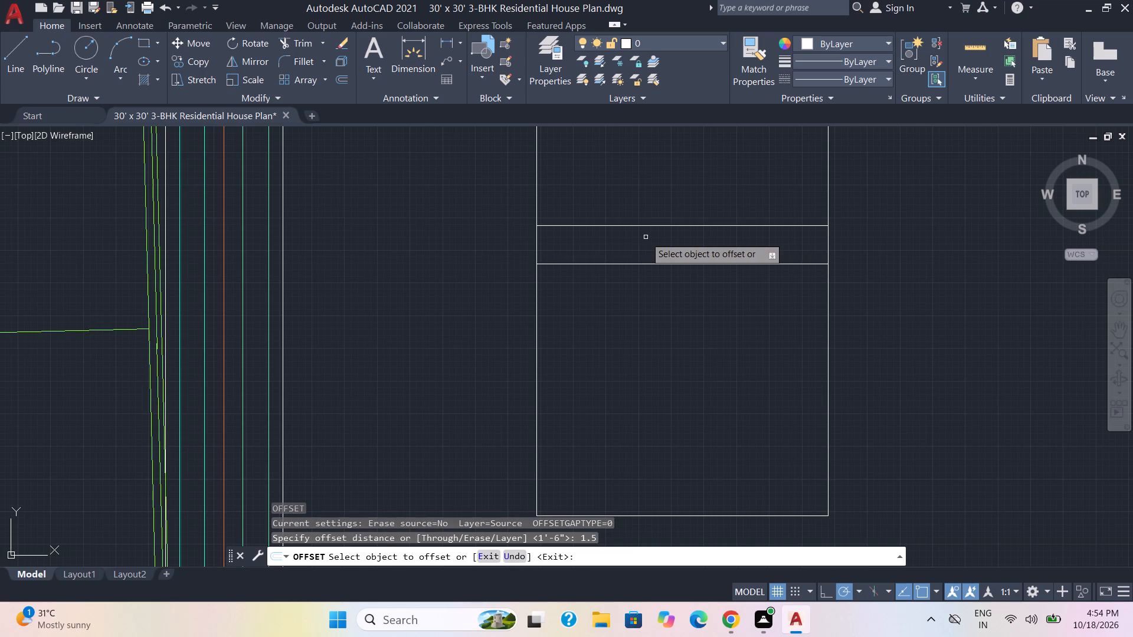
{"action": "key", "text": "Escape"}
Offset the upper of the rectangle's two inner horizontal lines downward by 1.6", placing a line between them.
{"action": "key", "text": "o"}
{"action": "key", "text": "Return"}
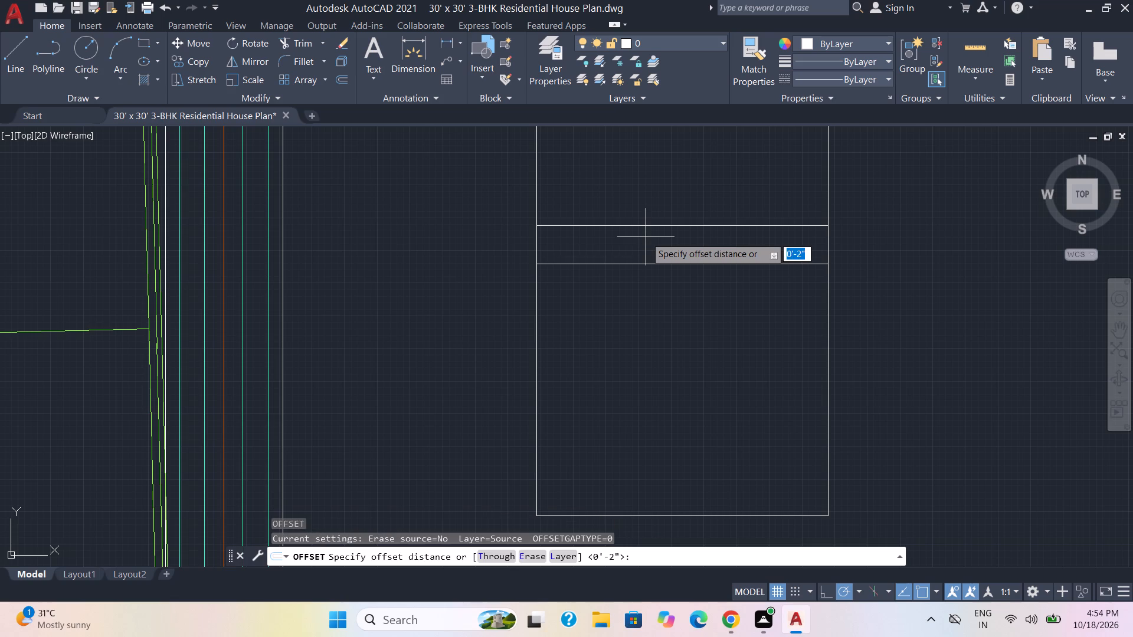
{"action": "key", "text": "1"}
{"action": "type", "text": ".6"}
{"action": "key", "text": "Return"}
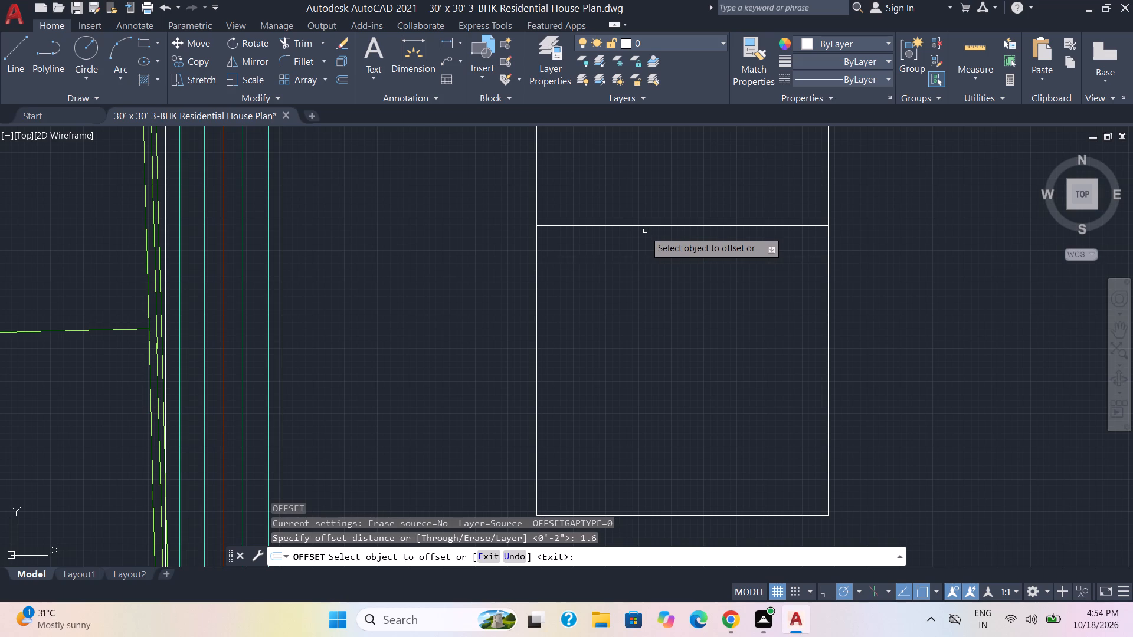
{"action": "left_click", "coordinate": [646, 226]}
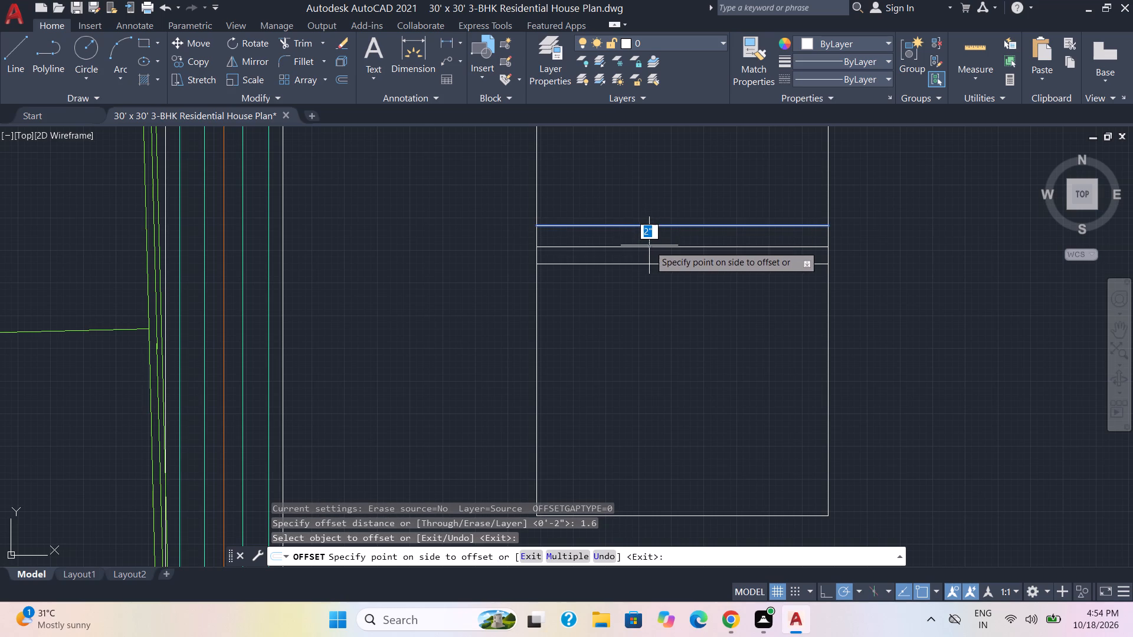
{"action": "key", "text": "1"}
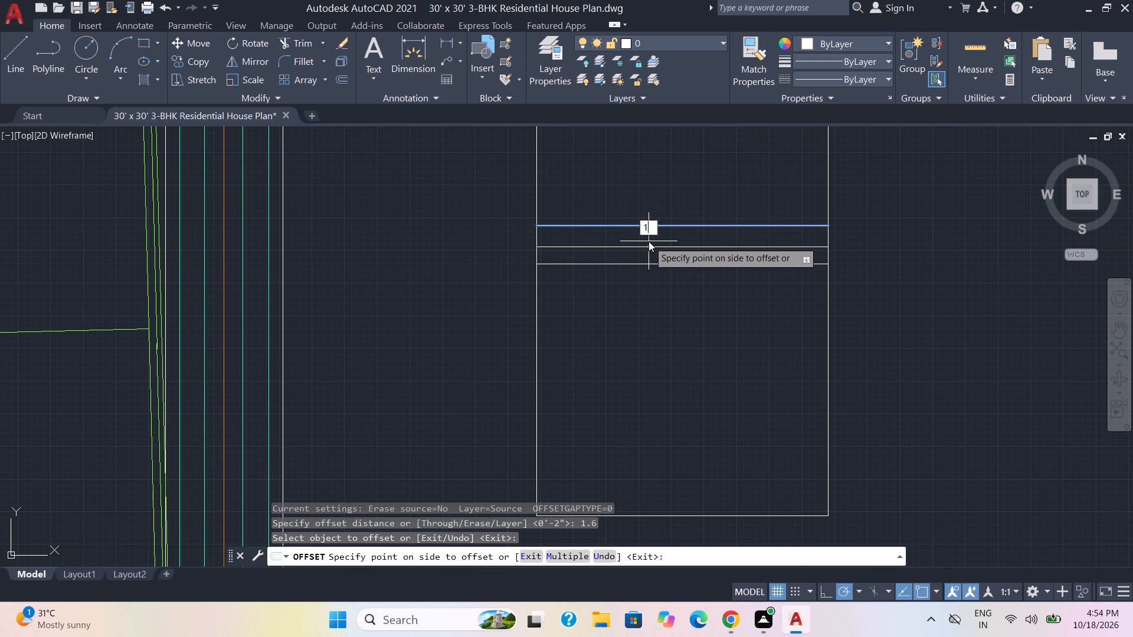
{"action": "type", "text": ".6"}
{"action": "key", "text": "Return"}
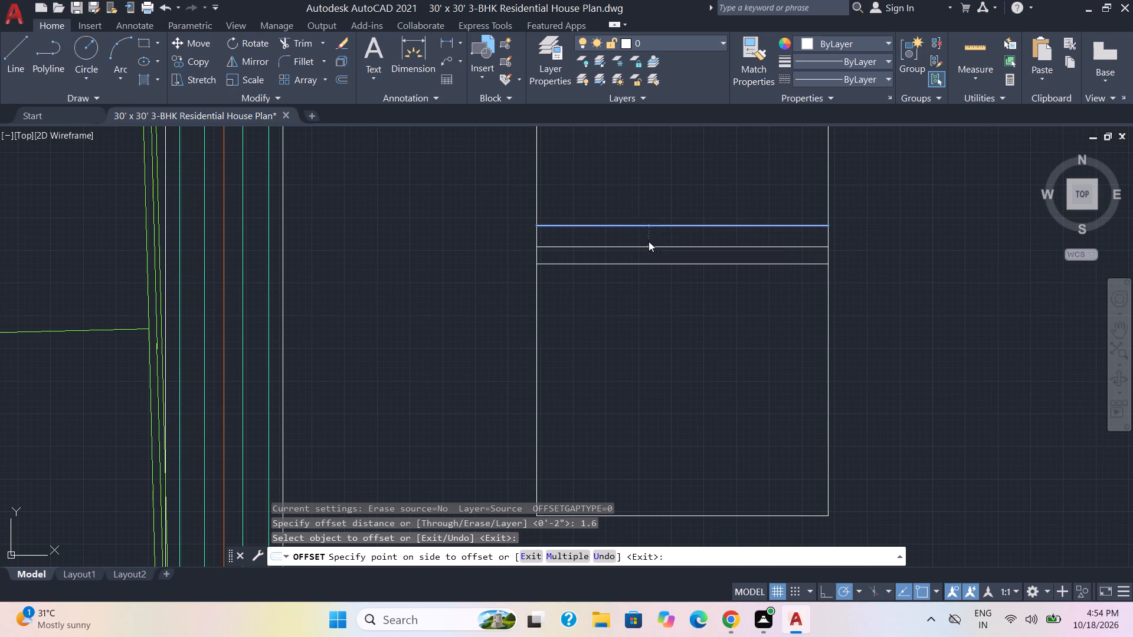
{"action": "left_click", "coordinate": [659, 265]}
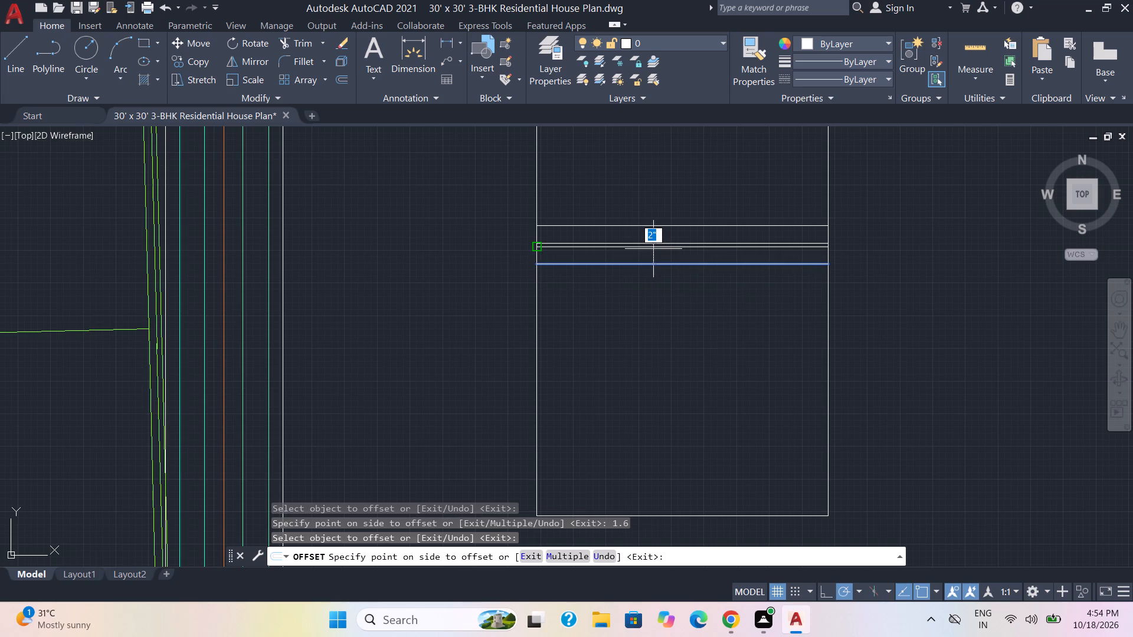
{"action": "key", "text": "Escape"}
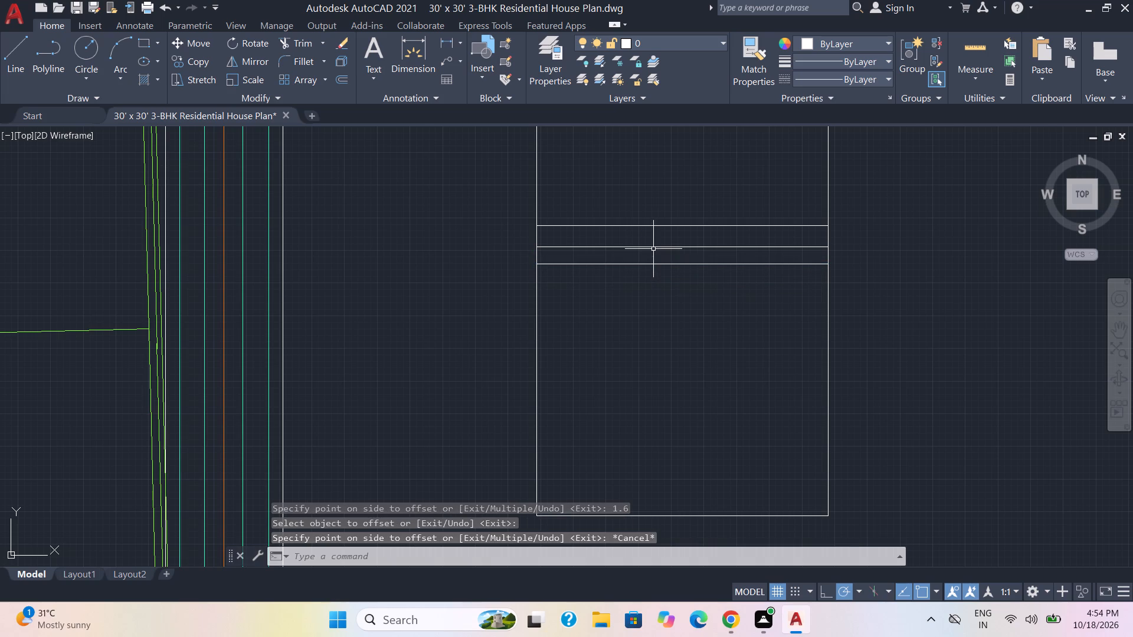
Delete the two outer inner lines, leaving only the middle dividing line in the rectangle.
{"action": "left_click", "coordinate": [654, 264]}
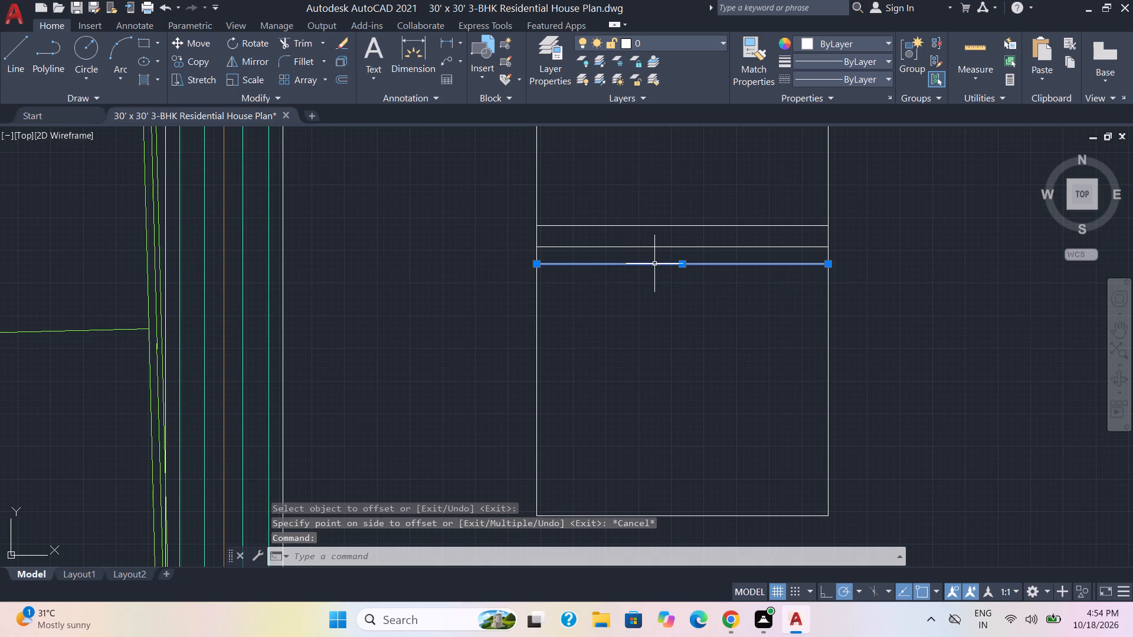
{"action": "left_click", "coordinate": [651, 228]}
{"action": "key", "text": "Delete"}
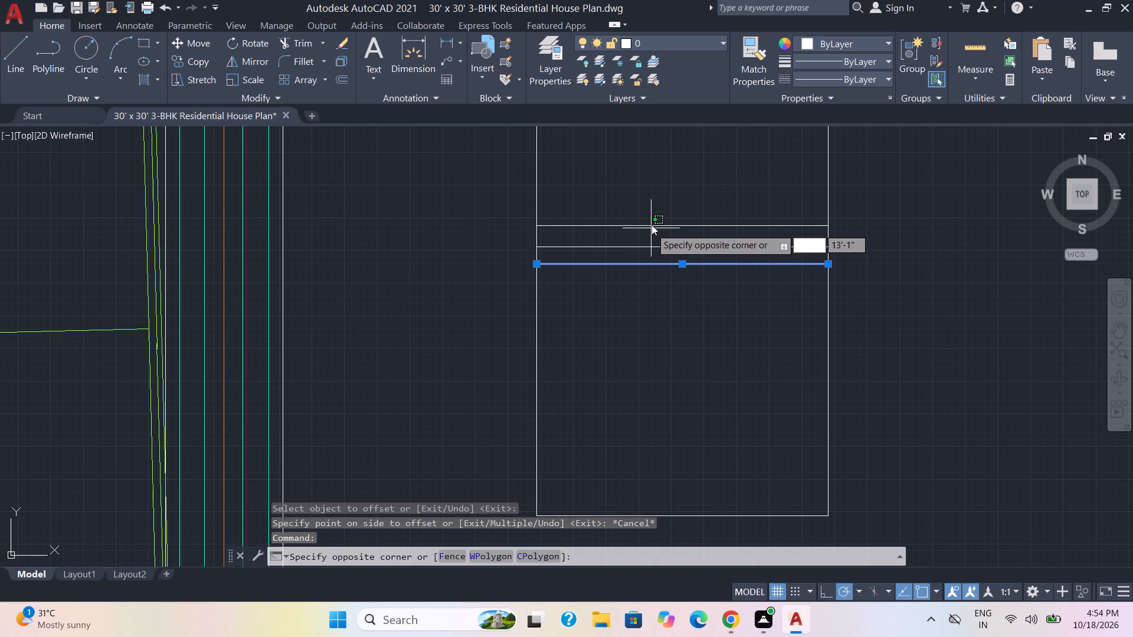
{"action": "key", "text": "Escape"}
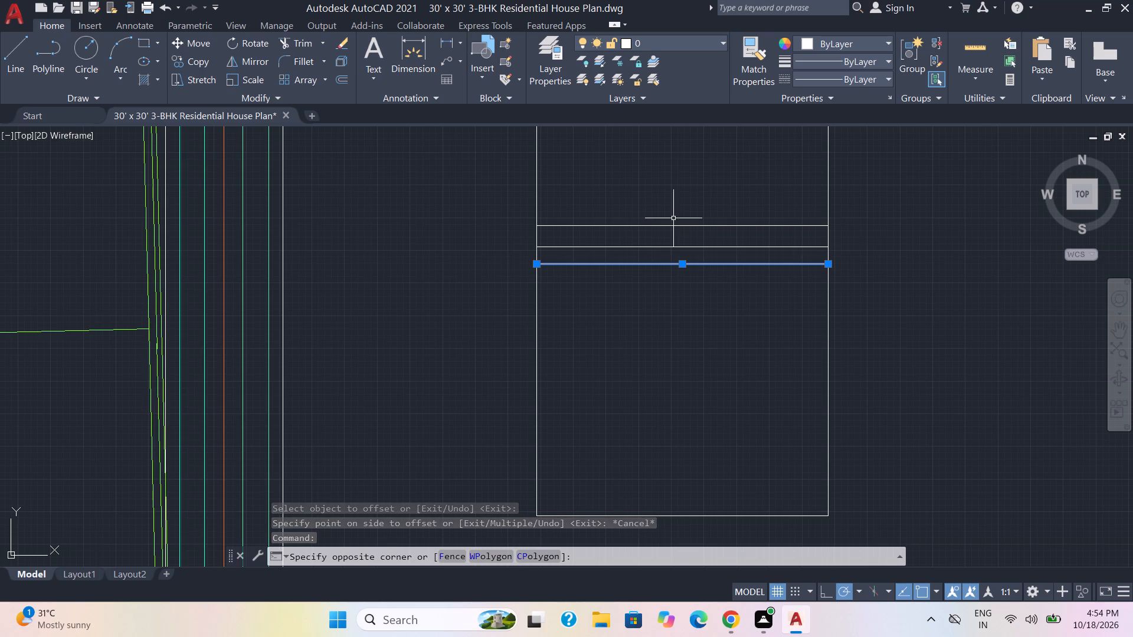
{"action": "key", "text": "Delete"}
{"action": "left_click", "coordinate": [667, 223]}
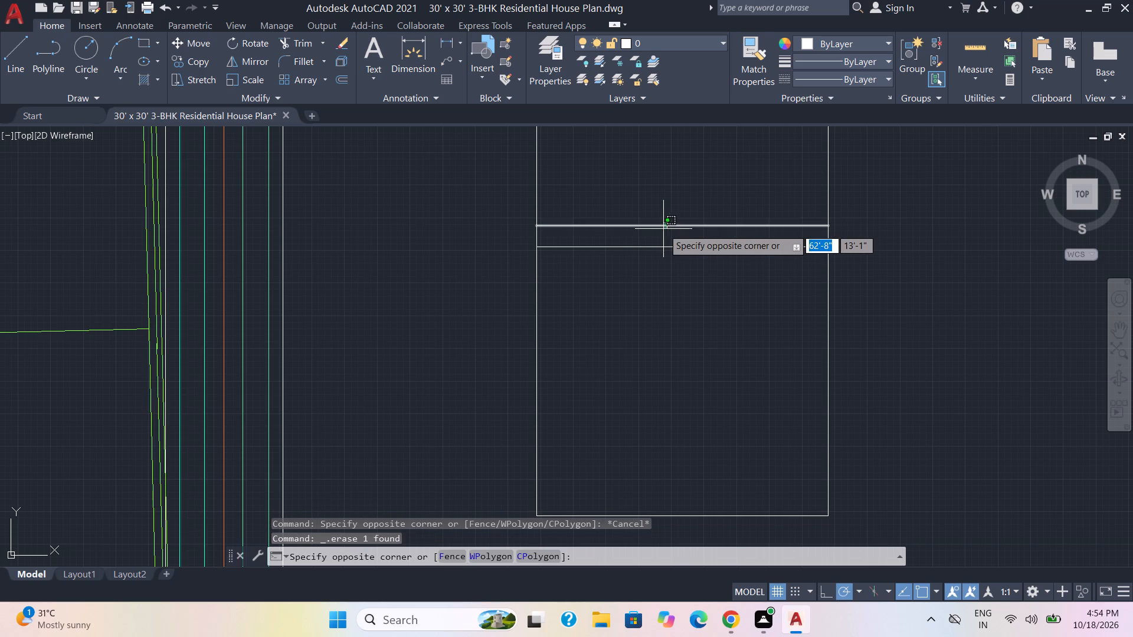
{"action": "left_click", "coordinate": [666, 225]}
{"action": "key", "text": "Home"}
{"action": "left_click", "coordinate": [665, 226]}
{"action": "key", "text": "Home"}
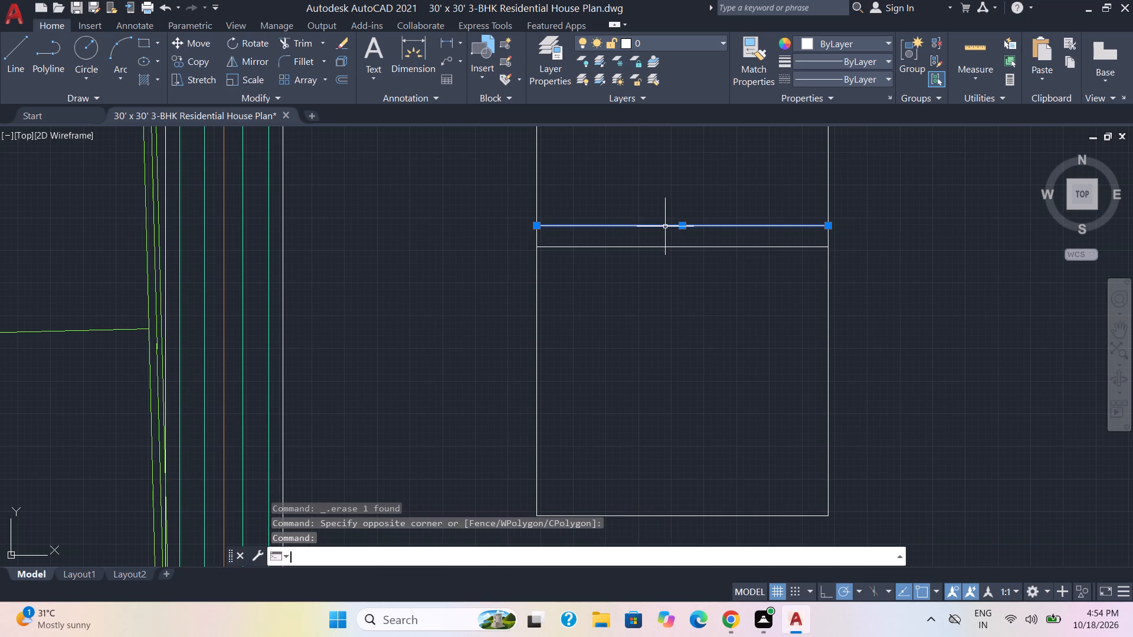
{"action": "key", "text": "Delete"}
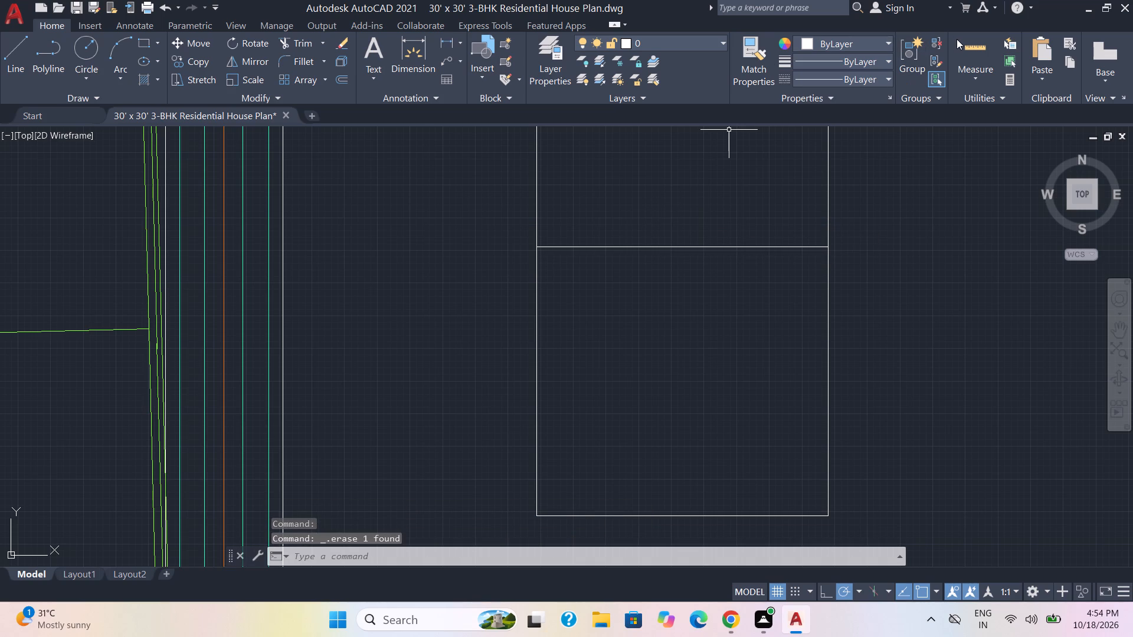
Check the dimensions of the divided rectangle's two halves with the quick measure tool.
{"action": "left_click", "coordinate": [961, 40]}
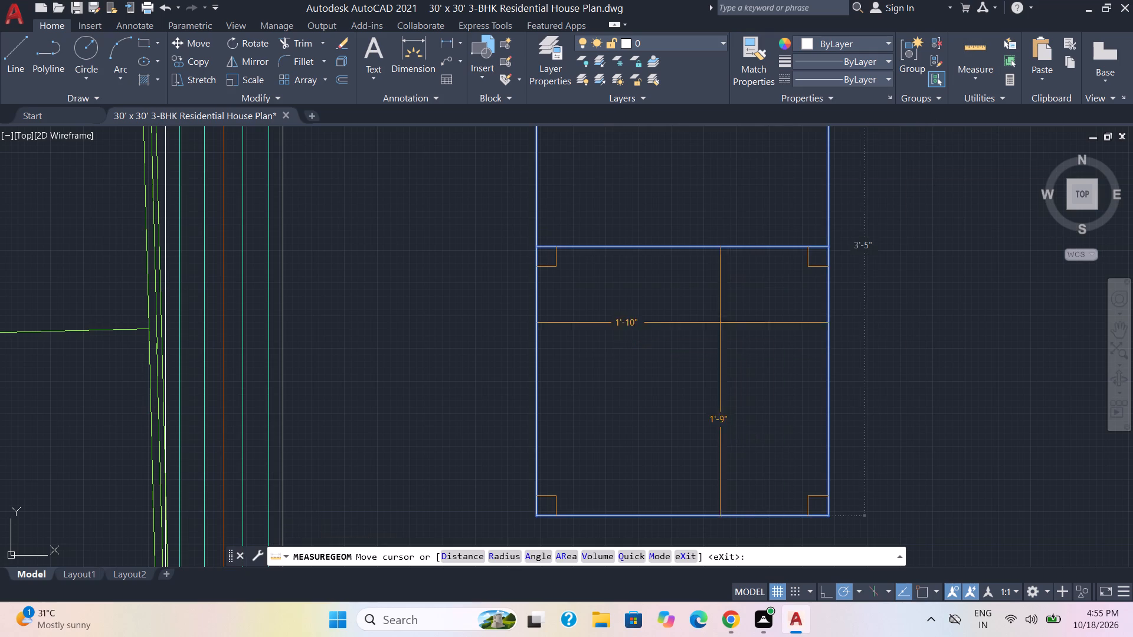
{"action": "scroll", "coordinate": [693, 208], "scroll_direction": "down", "scroll_amount": 3}
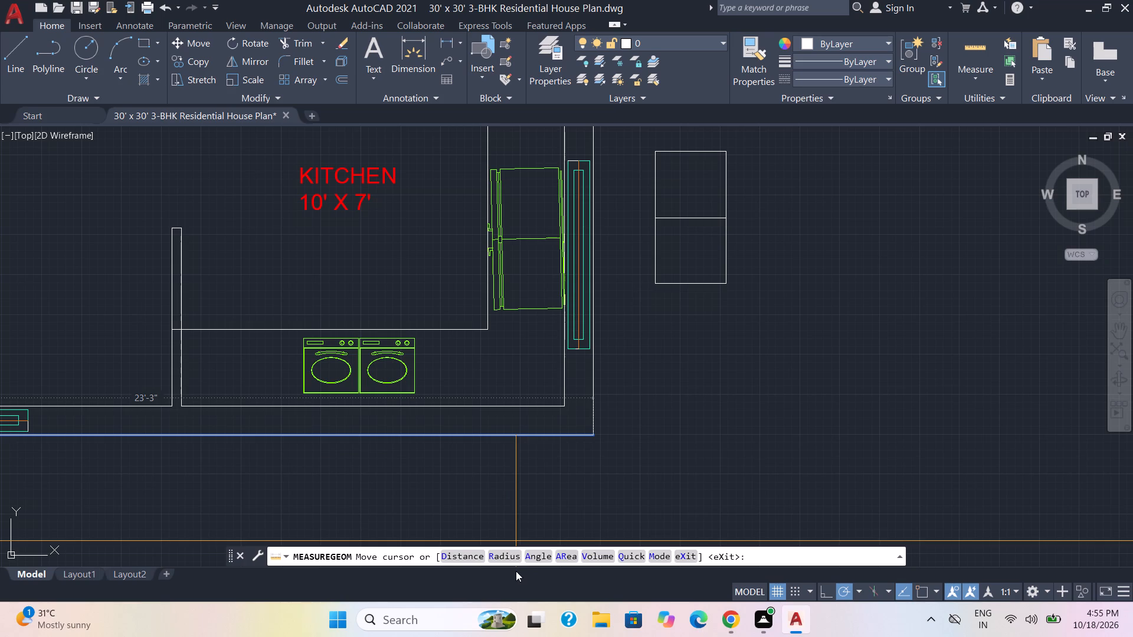
{"action": "scroll", "coordinate": [706, 506], "scroll_direction": "up", "scroll_amount": 2}
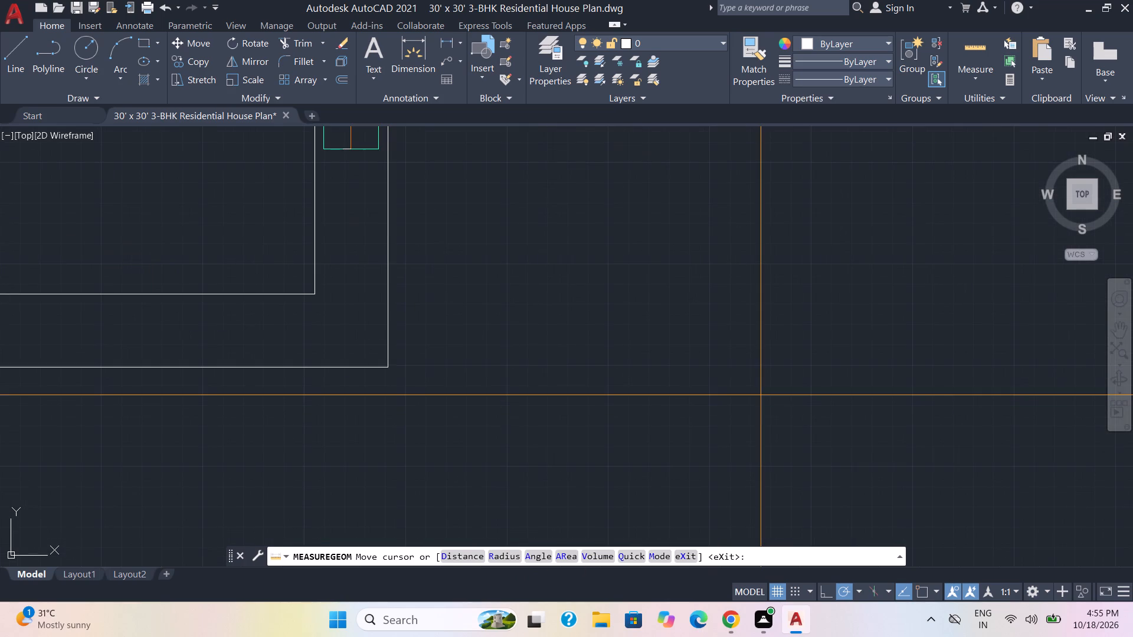
{"action": "scroll", "coordinate": [757, 390], "scroll_direction": "down", "scroll_amount": 2}
{"action": "middle_click_drag", "start_coordinate": [757, 409], "coordinate": [611, 467]}
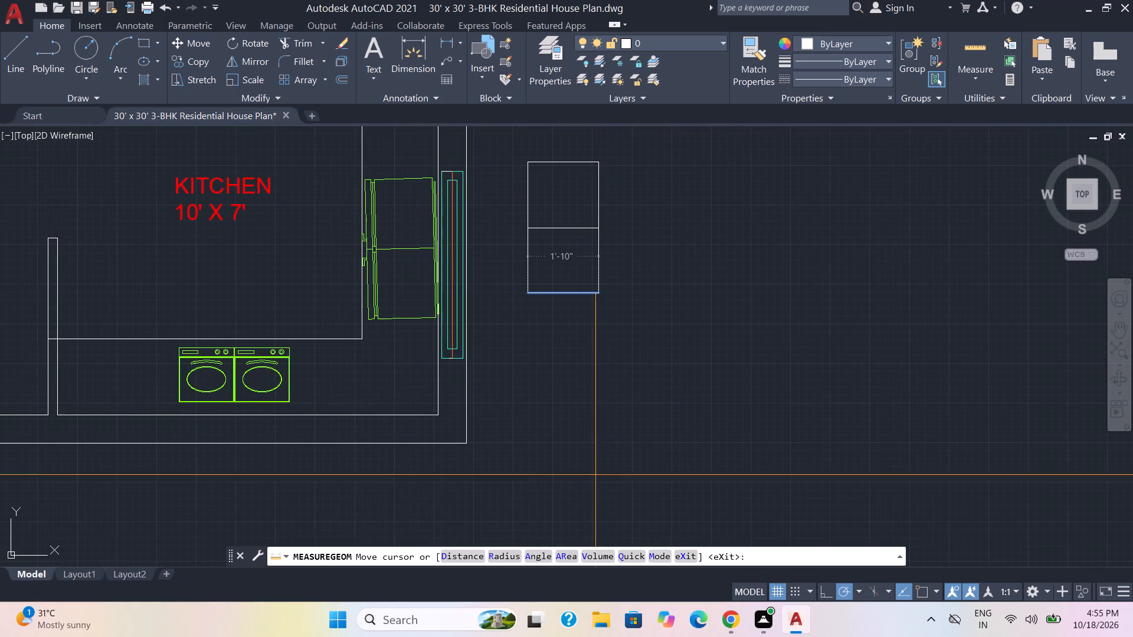
{"action": "scroll", "coordinate": [582, 473], "scroll_direction": "up", "scroll_amount": 1}
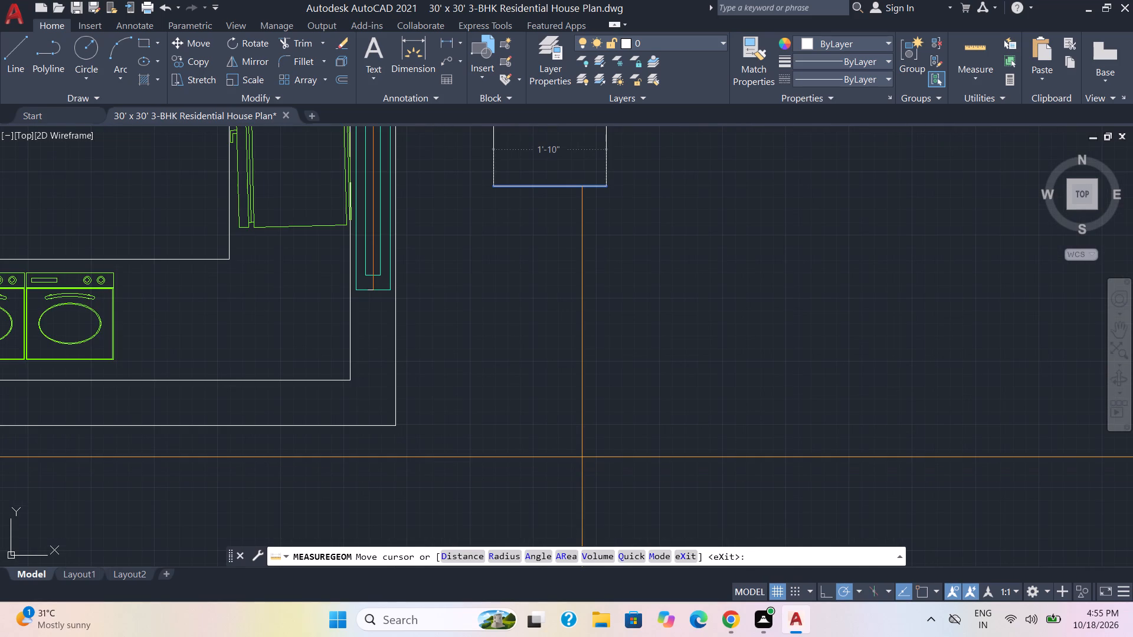
{"action": "scroll", "coordinate": [582, 457], "scroll_direction": "down", "scroll_amount": 1}
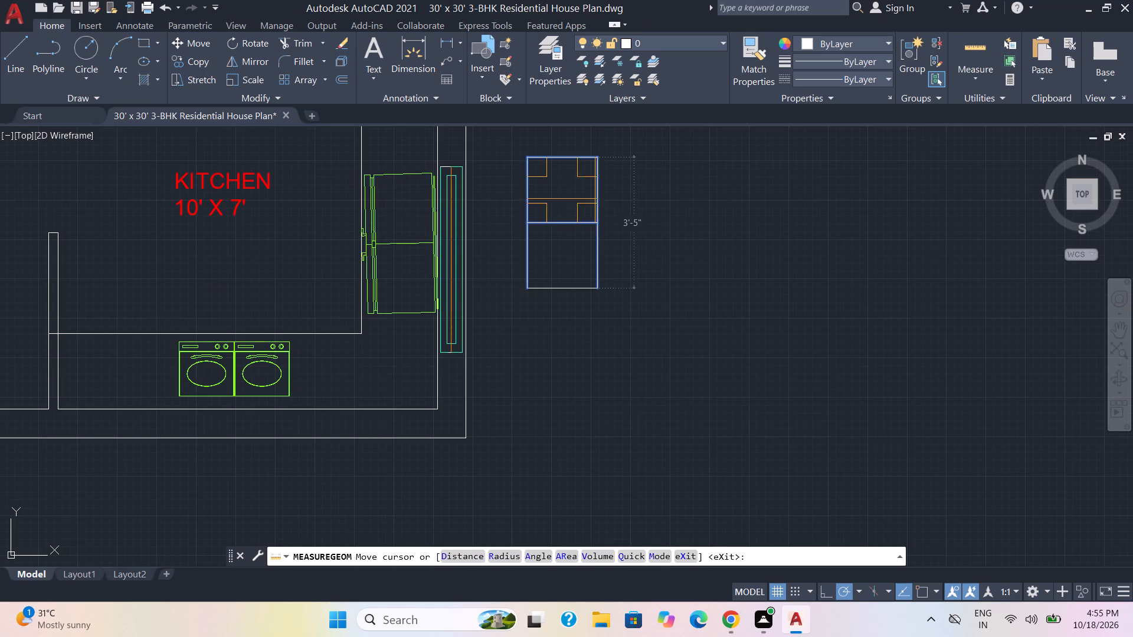
{"action": "key", "text": "Escape"}
Extend the divided rectangle's upper, lower and middle horizontal lines leftward to the kitchen's outer wall line.
{"action": "key", "text": "t"}
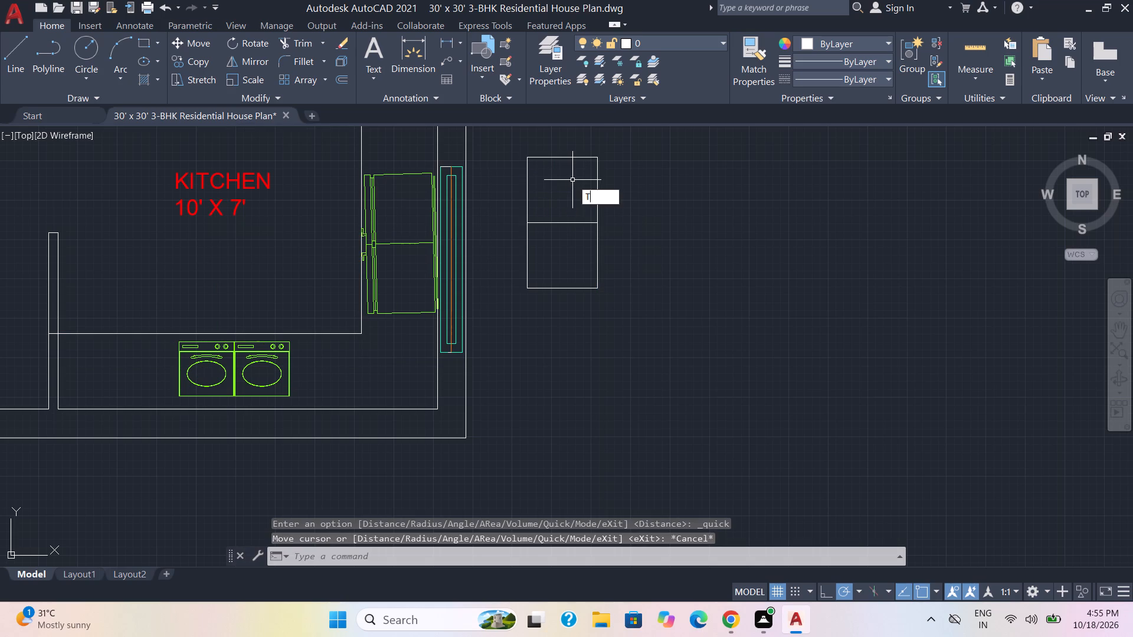
{"action": "key", "text": "r"}
{"action": "key", "text": "Return"}
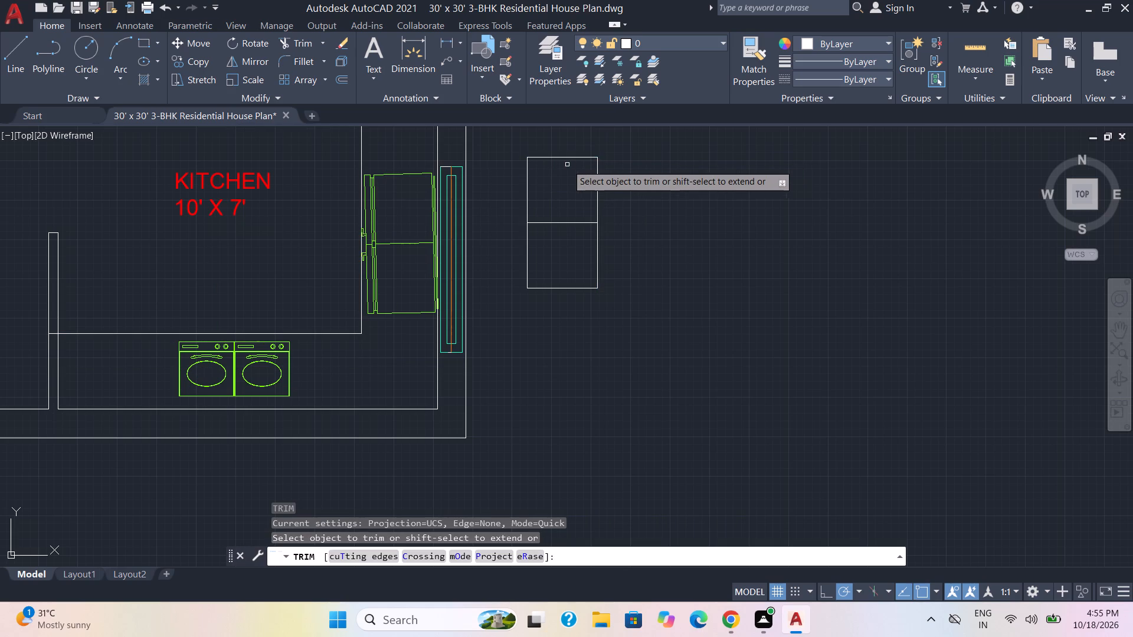
{"action": "left_click", "coordinate": [539, 156], "text": "shift"}
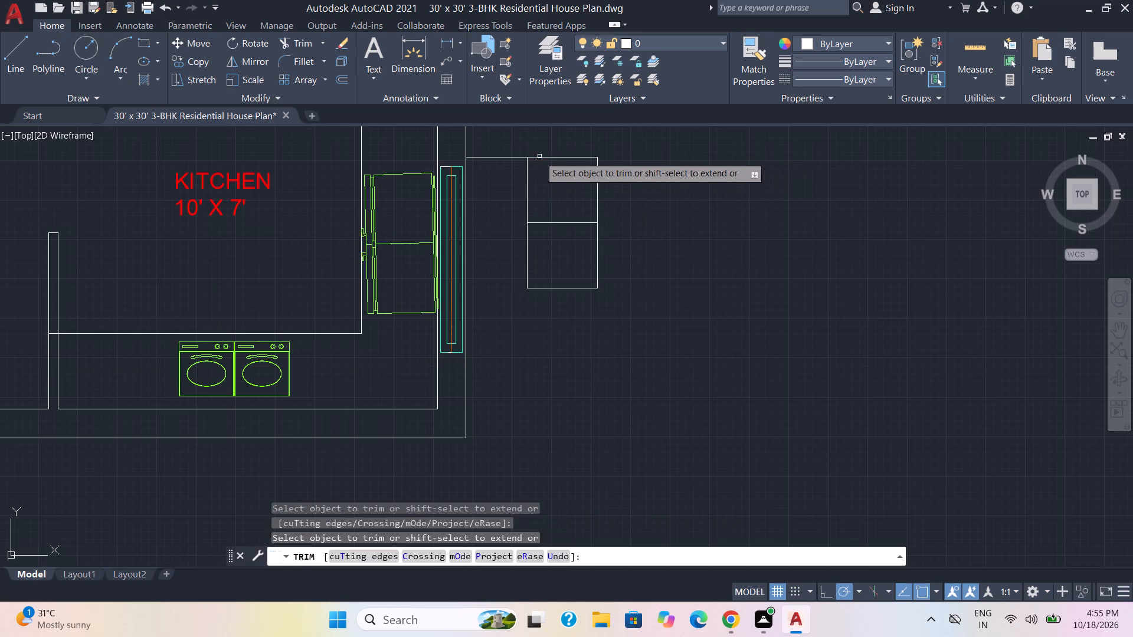
{"action": "left_click", "coordinate": [536, 290], "text": "shift"}
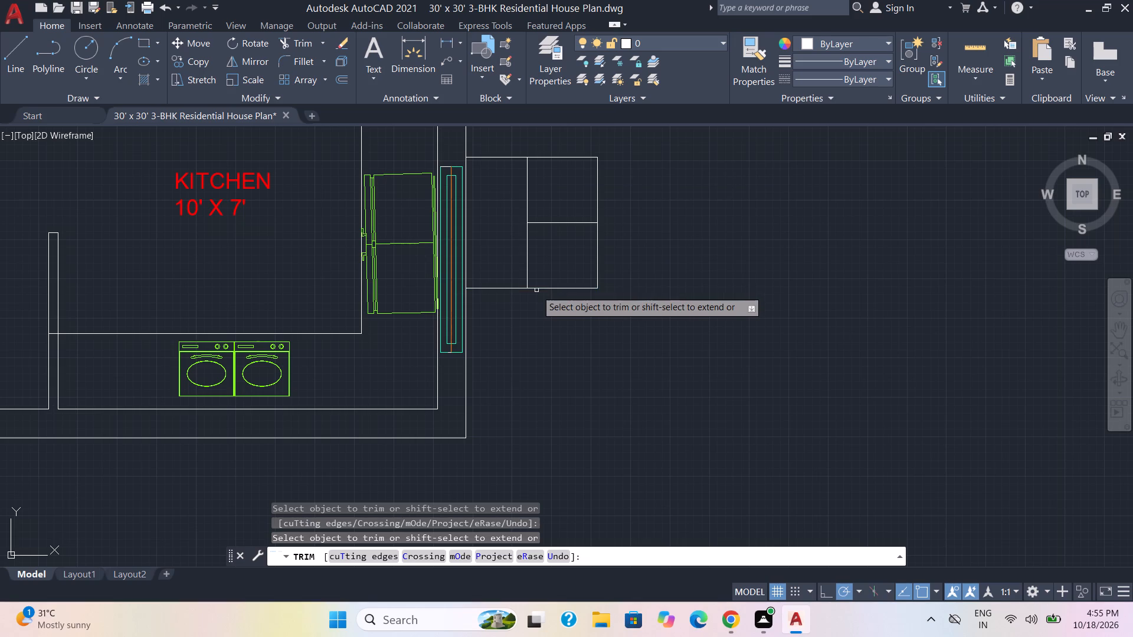
{"action": "left_click", "coordinate": [545, 222], "text": "shift"}
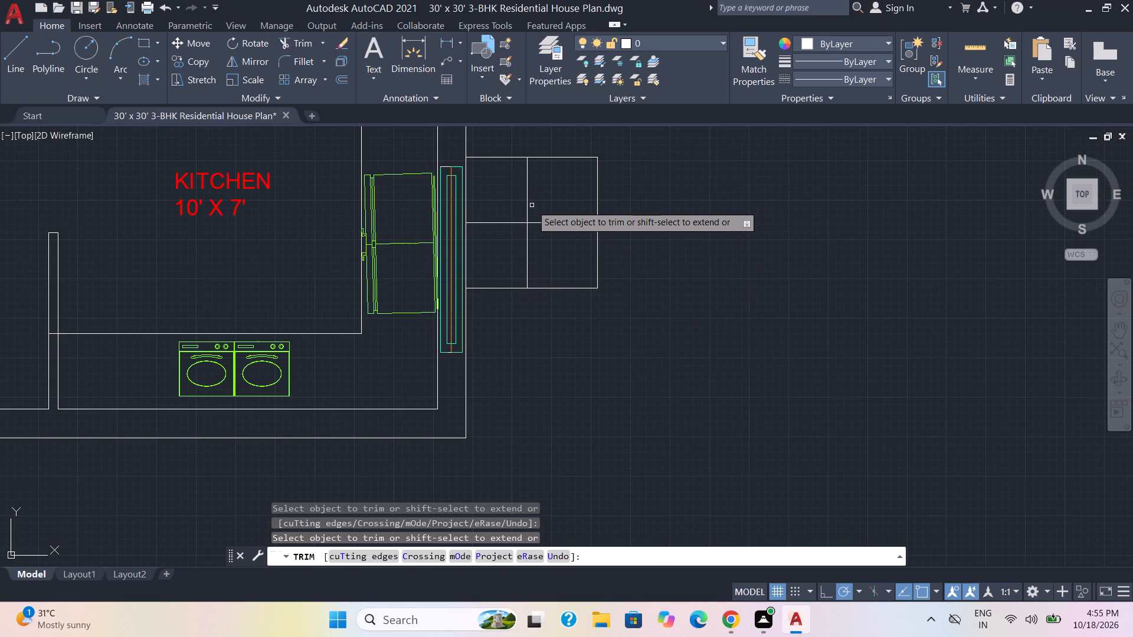
{"action": "key", "text": "Escape"}
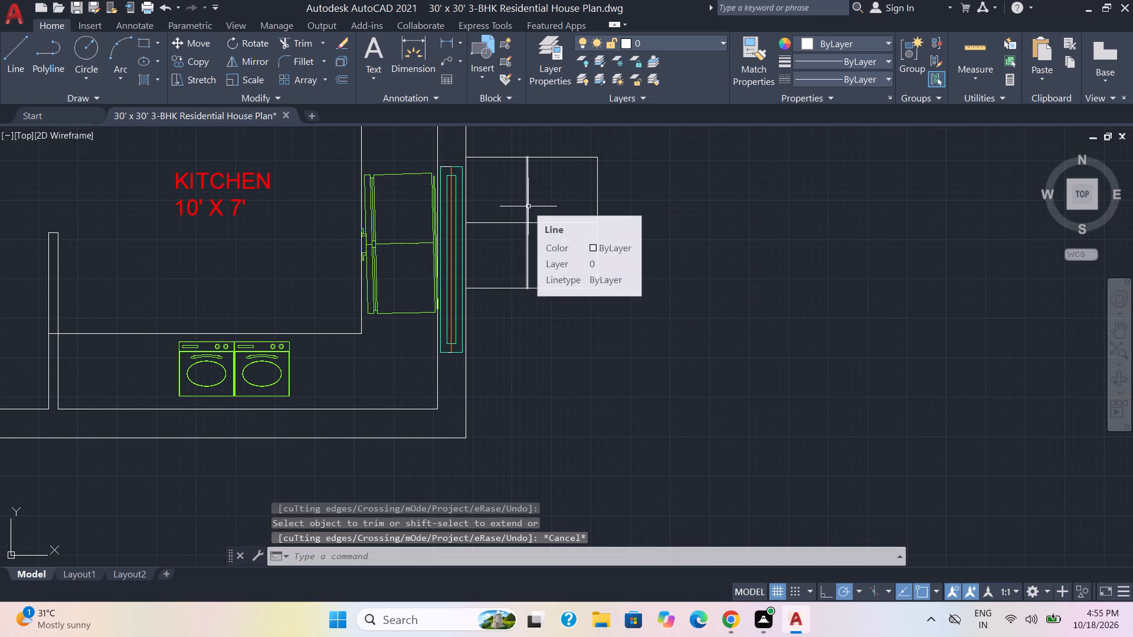
Offset the rectangle's original left edge 2" to the left, and offset that new line a further 4" left.
{"action": "key", "text": "o"}
{"action": "key", "text": "Return"}
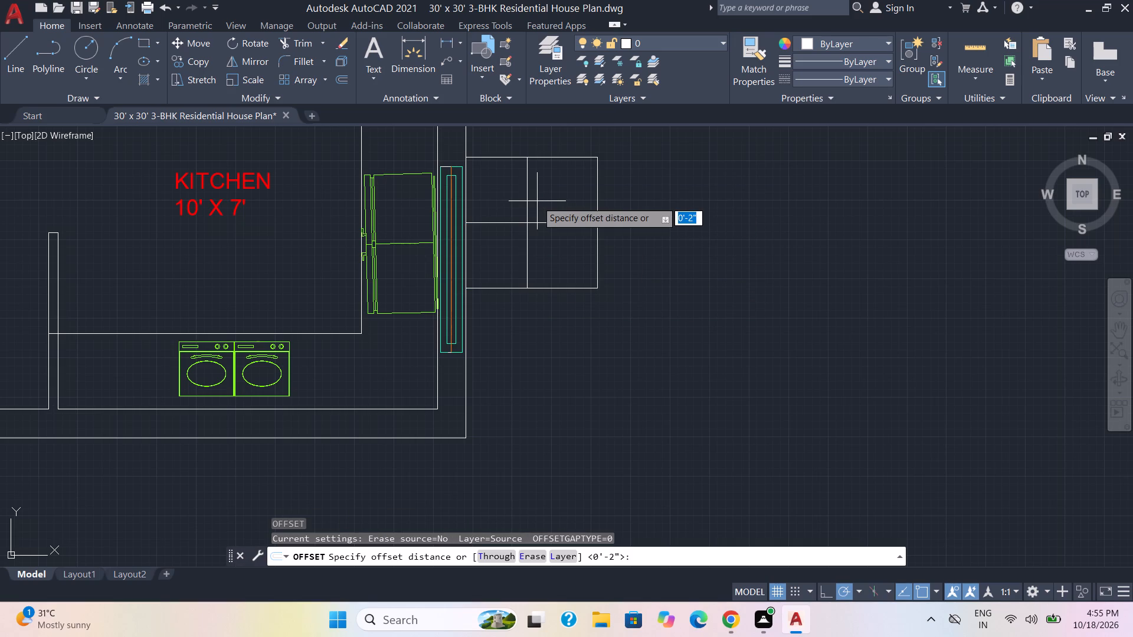
{"action": "key", "text": "2"}
{"action": "key", "text": "Return"}
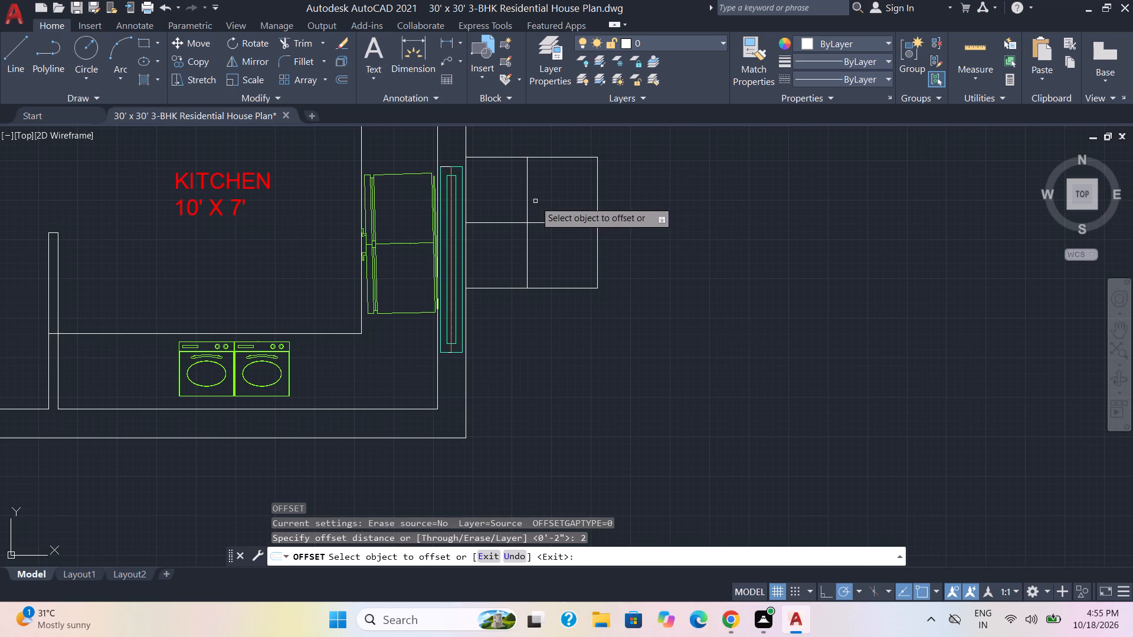
{"action": "left_click", "coordinate": [528, 209]}
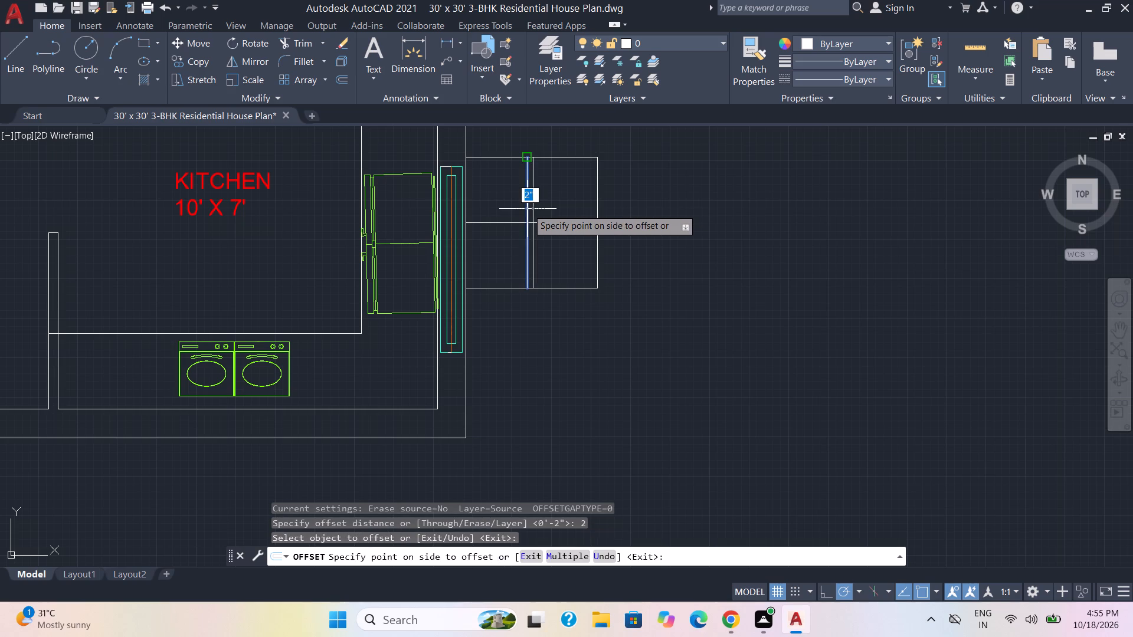
{"action": "left_click", "coordinate": [518, 209]}
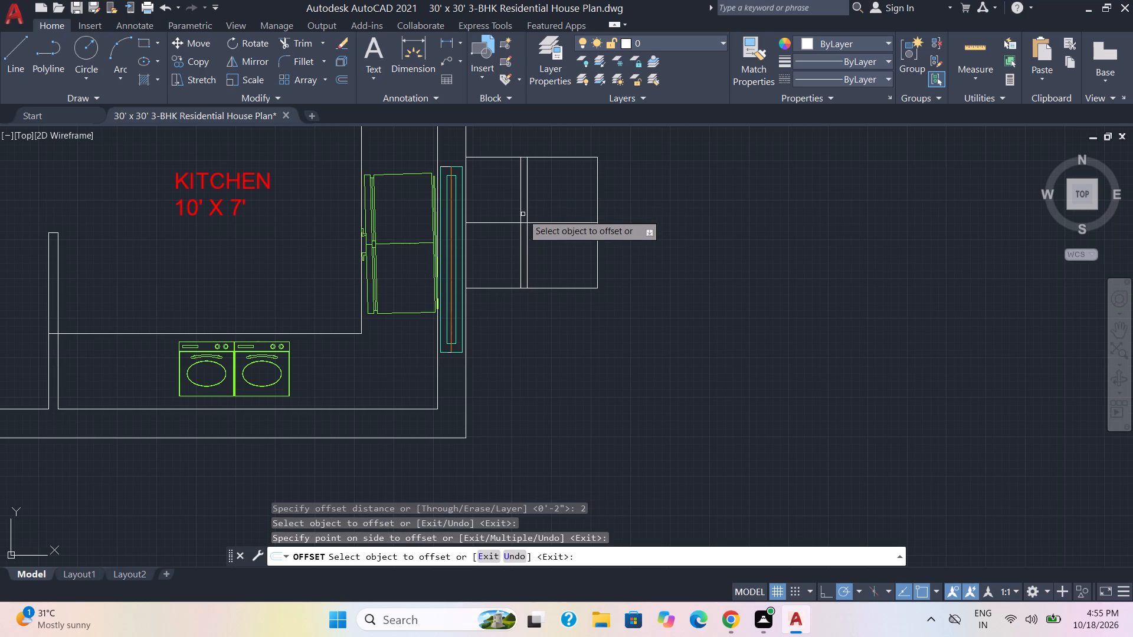
{"action": "left_click", "coordinate": [521, 215]}
{"action": "key", "text": "4"}
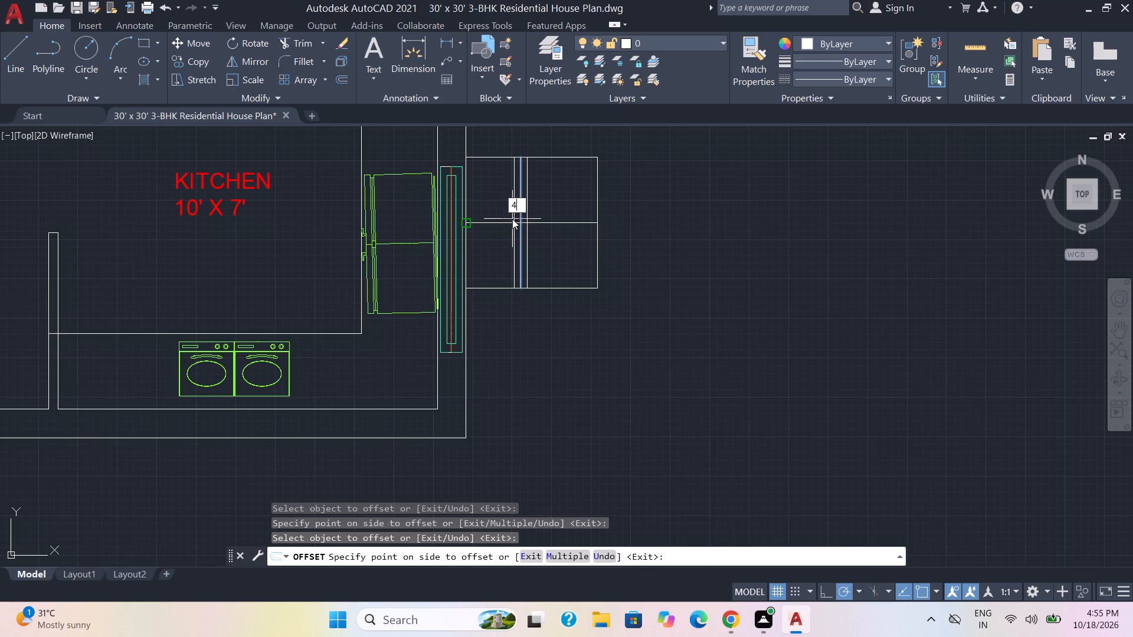
{"action": "key", "text": "Return"}
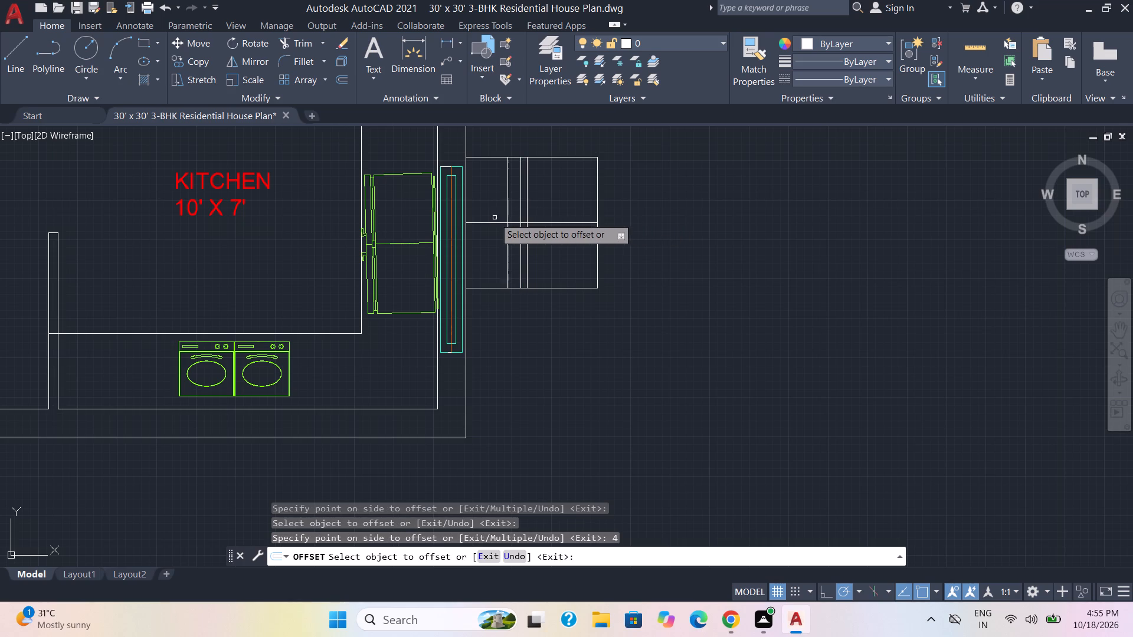
{"action": "key", "text": "Escape"}
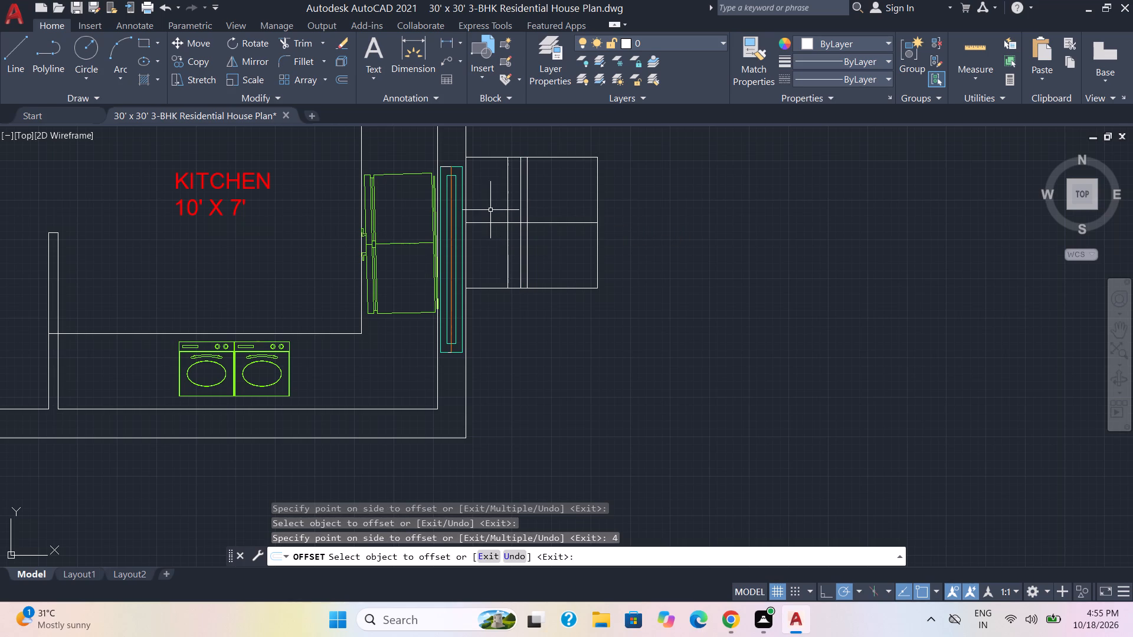
Trim the extended horizontal lines between the new outermost vertical line and the kitchen wall, plus the upper line's piece inside the wall.
{"action": "type", "text": "TR"}
{"action": "key", "text": "Return"}
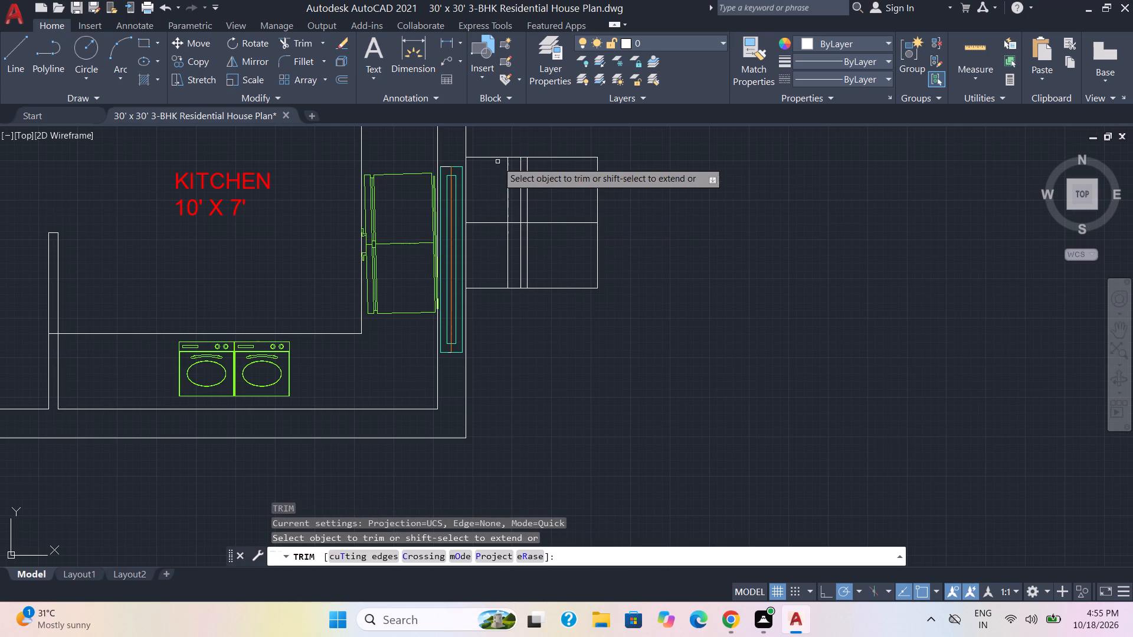
{"action": "left_click_drag", "start_coordinate": [496, 152], "coordinate": [489, 300], "text": "shift"}
{"action": "left_click_drag", "start_coordinate": [489, 300], "coordinate": [489, 145]}
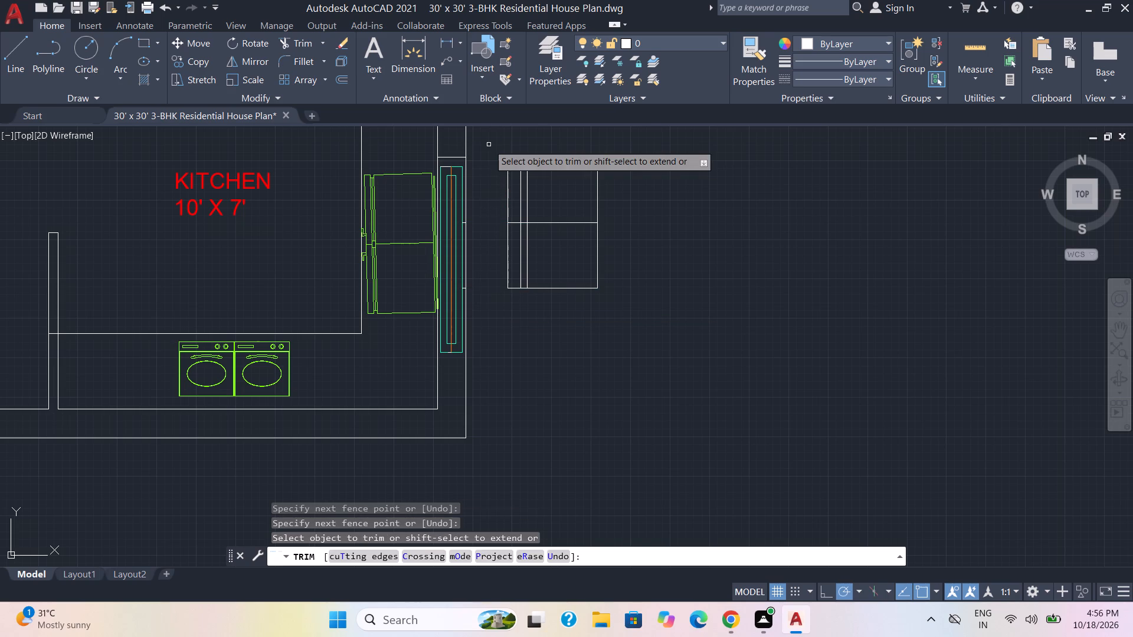
{"action": "left_click", "coordinate": [450, 156]}
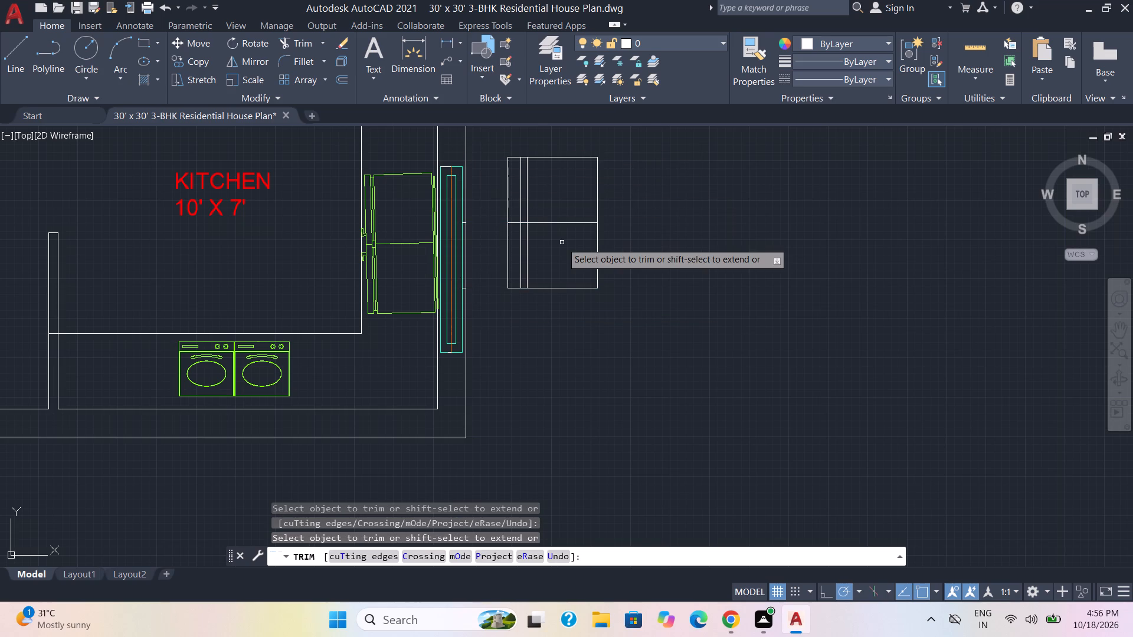
Trim the middle dividing line out of the 2" wide vertical strip.
{"action": "scroll", "coordinate": [563, 242], "scroll_direction": "up", "scroll_amount": 1}
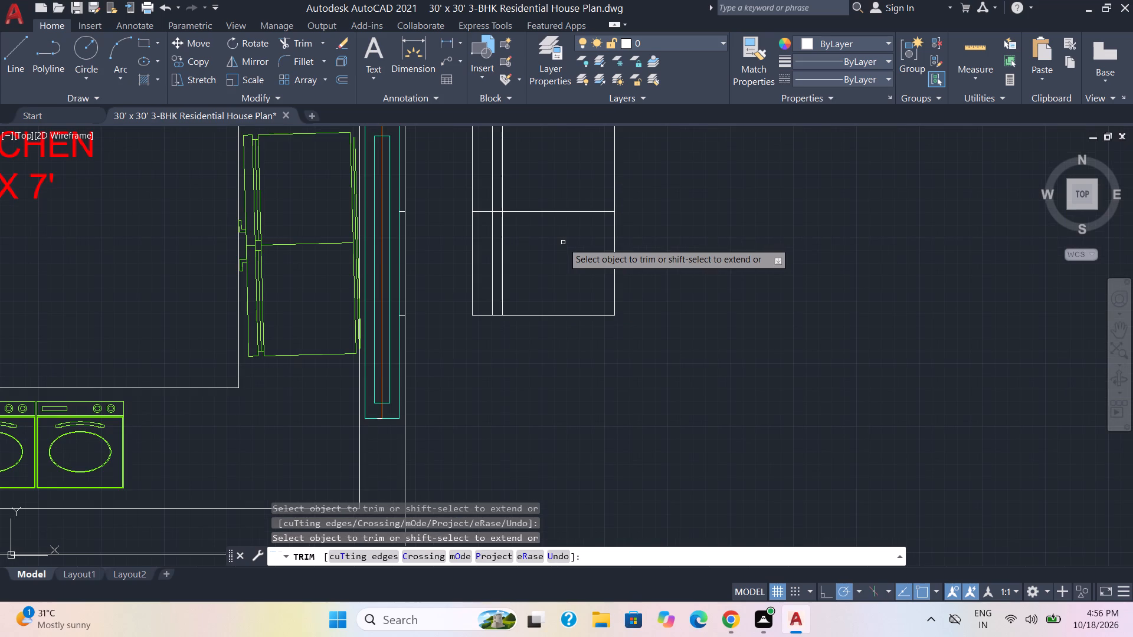
{"action": "middle_click_drag", "start_coordinate": [563, 242], "coordinate": [563, 285]}
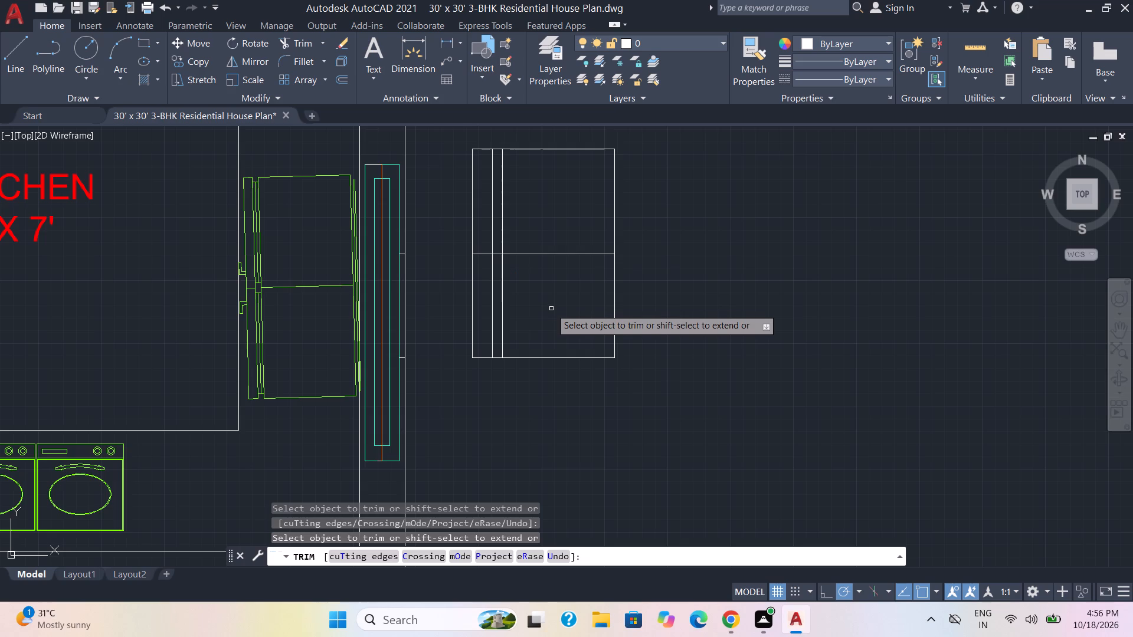
{"action": "scroll", "coordinate": [551, 306], "scroll_direction": "up", "scroll_amount": 1}
{"action": "middle_click_drag", "start_coordinate": [551, 305], "coordinate": [611, 335]}
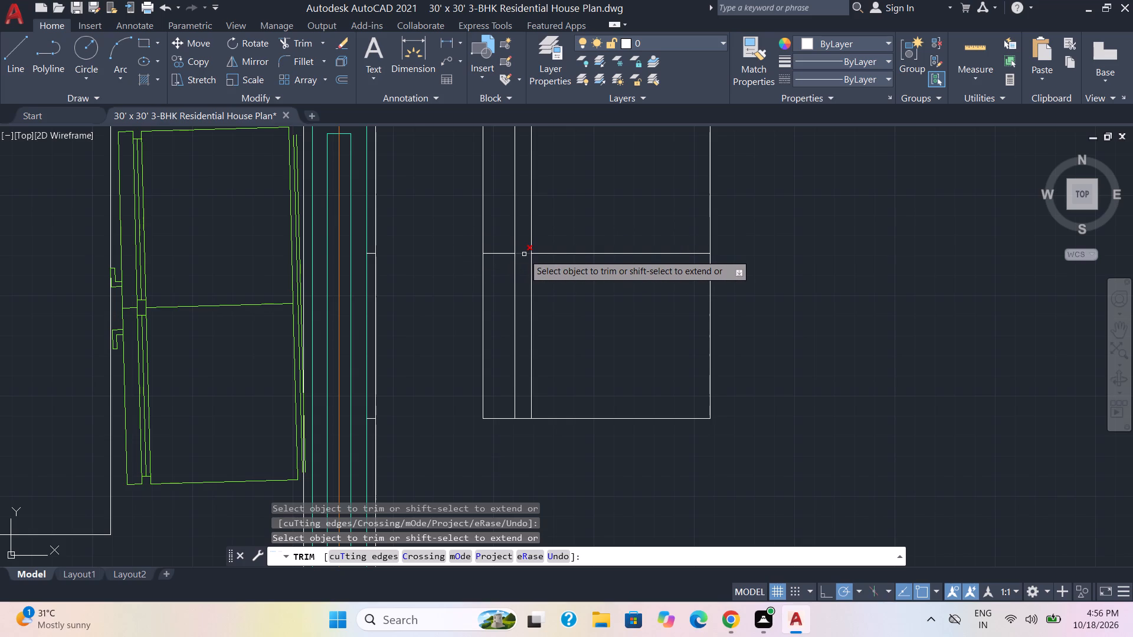
{"action": "left_click", "coordinate": [524, 254]}
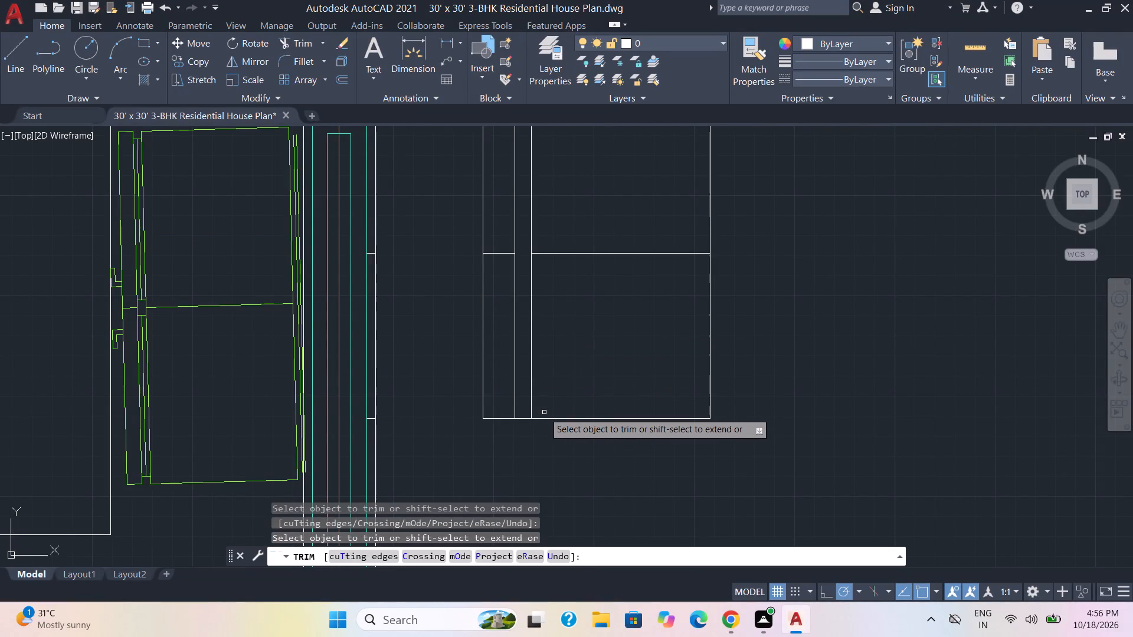
{"action": "key", "text": "Escape"}
Offset the rectangle's lower and upper edges 1" inward.
{"action": "key", "text": "o"}
{"action": "key", "text": "Return"}
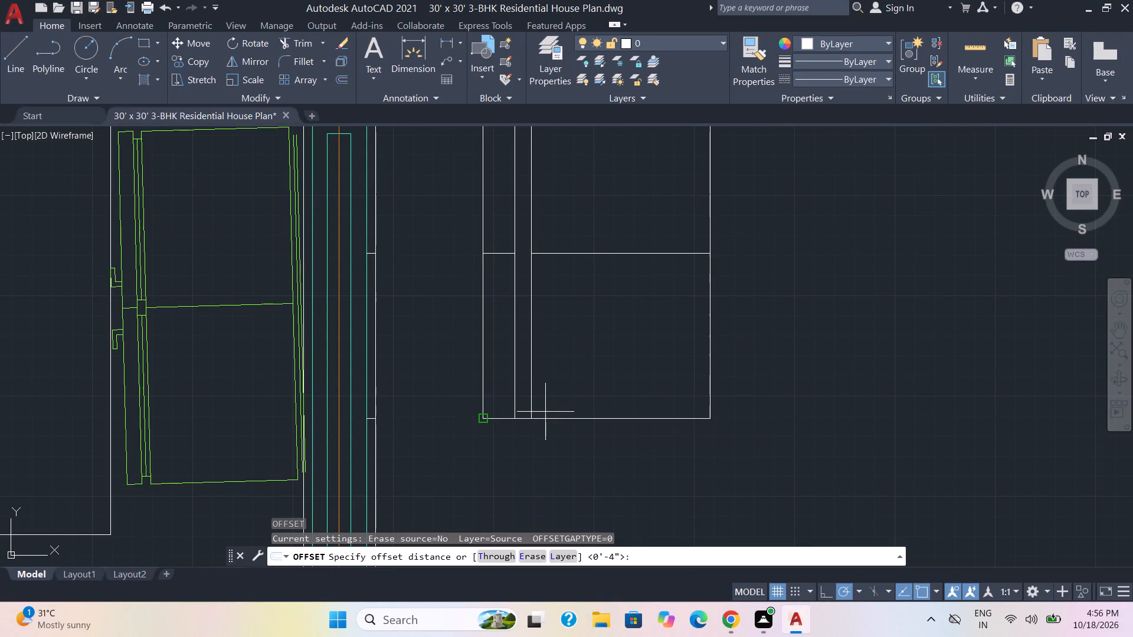
{"action": "key", "text": "1"}
{"action": "key", "text": "Return"}
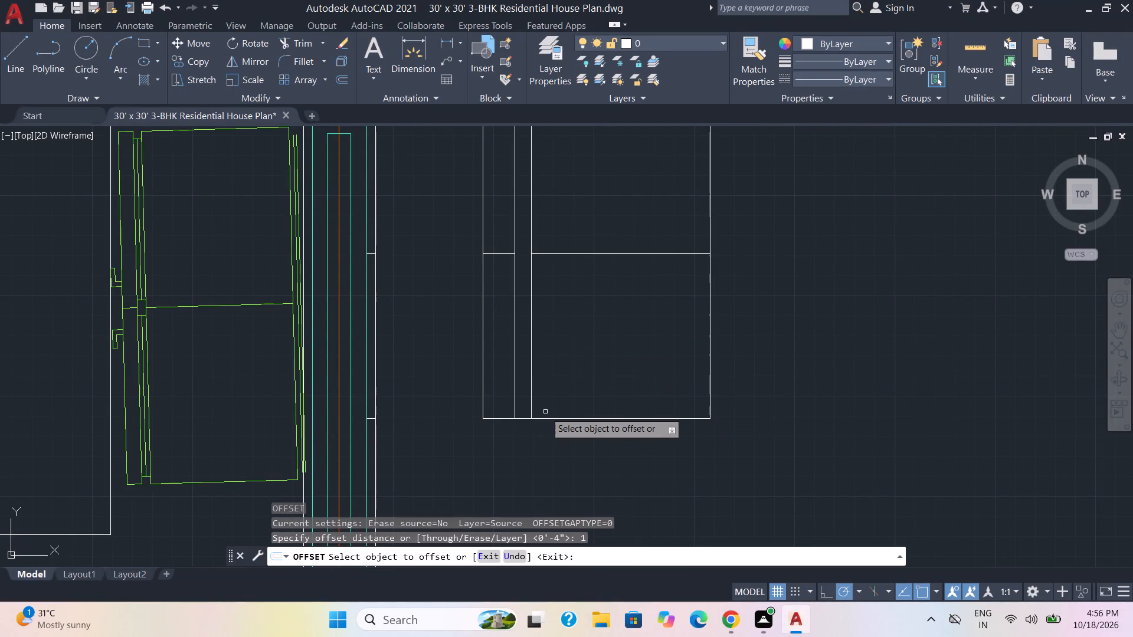
{"action": "left_click", "coordinate": [524, 420]}
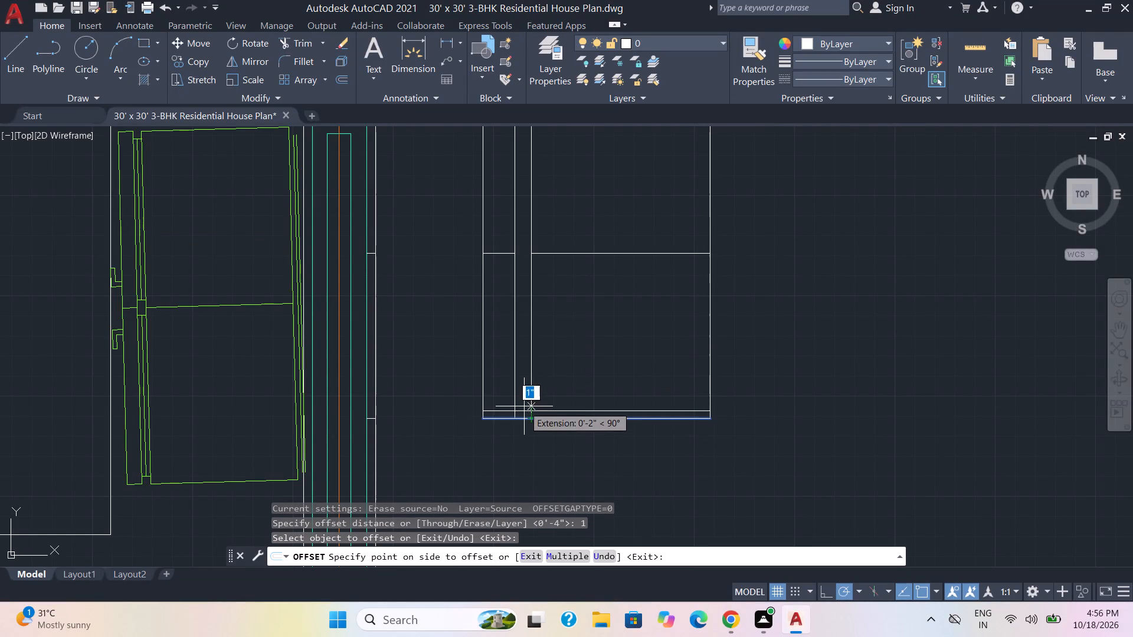
{"action": "left_click", "coordinate": [524, 406]}
{"action": "scroll", "coordinate": [591, 277], "scroll_direction": "down", "scroll_amount": 2}
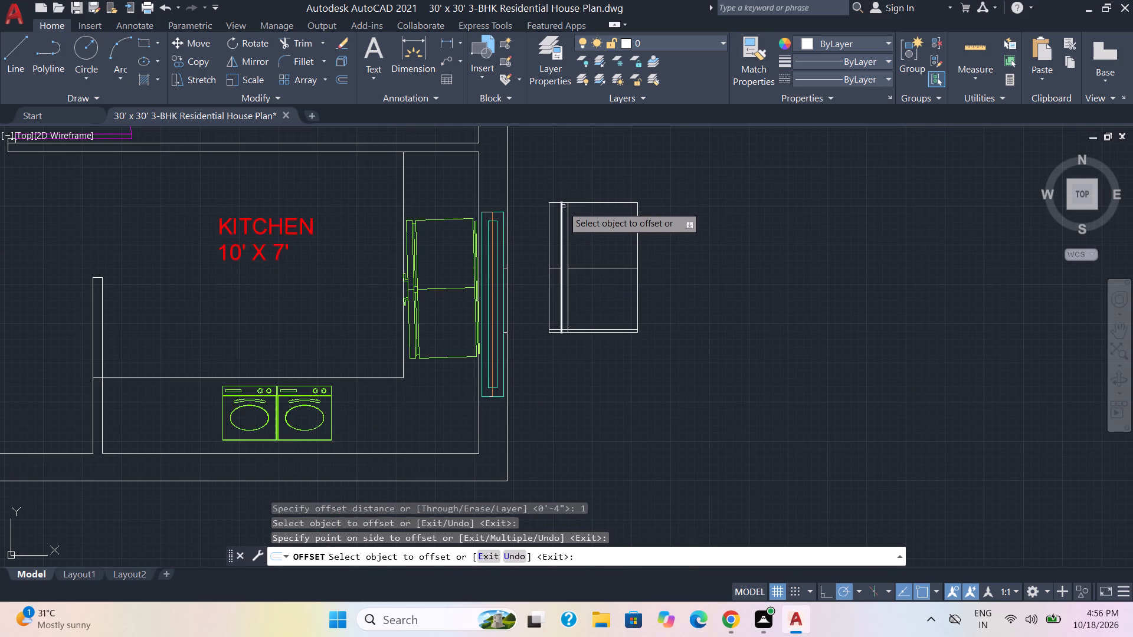
{"action": "scroll", "coordinate": [563, 206], "scroll_direction": "up", "scroll_amount": 1}
{"action": "left_click", "coordinate": [562, 201]}
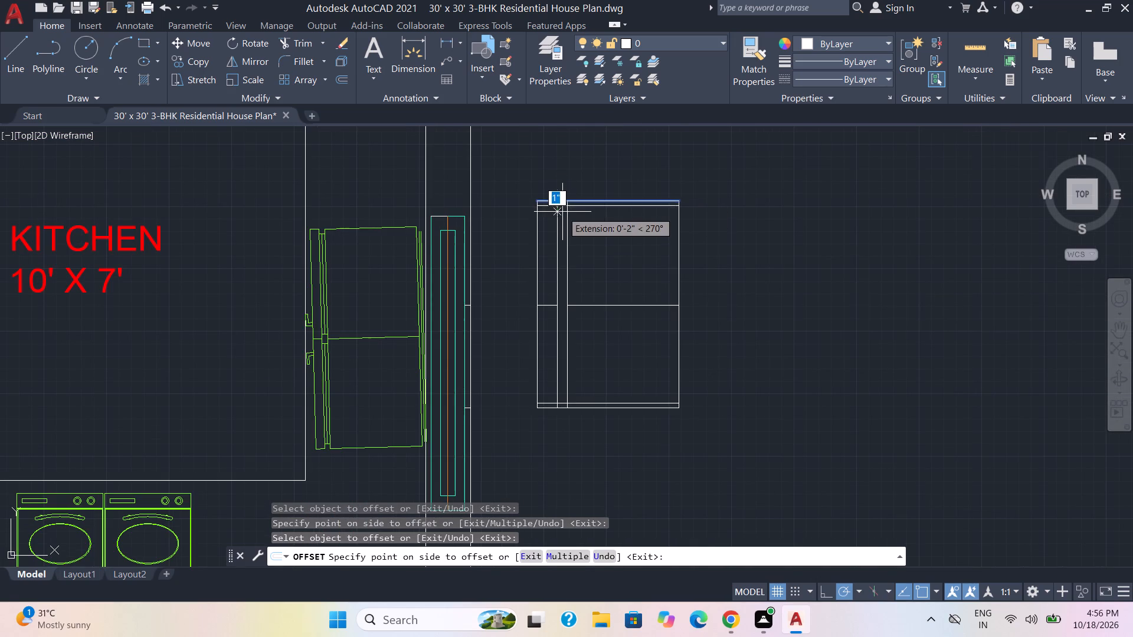
{"action": "left_click", "coordinate": [562, 212]}
{"action": "scroll", "coordinate": [604, 259], "scroll_direction": "up", "scroll_amount": 3}
{"action": "scroll", "coordinate": [604, 259], "scroll_direction": "down", "scroll_amount": 2}
{"action": "key", "text": "Escape"}
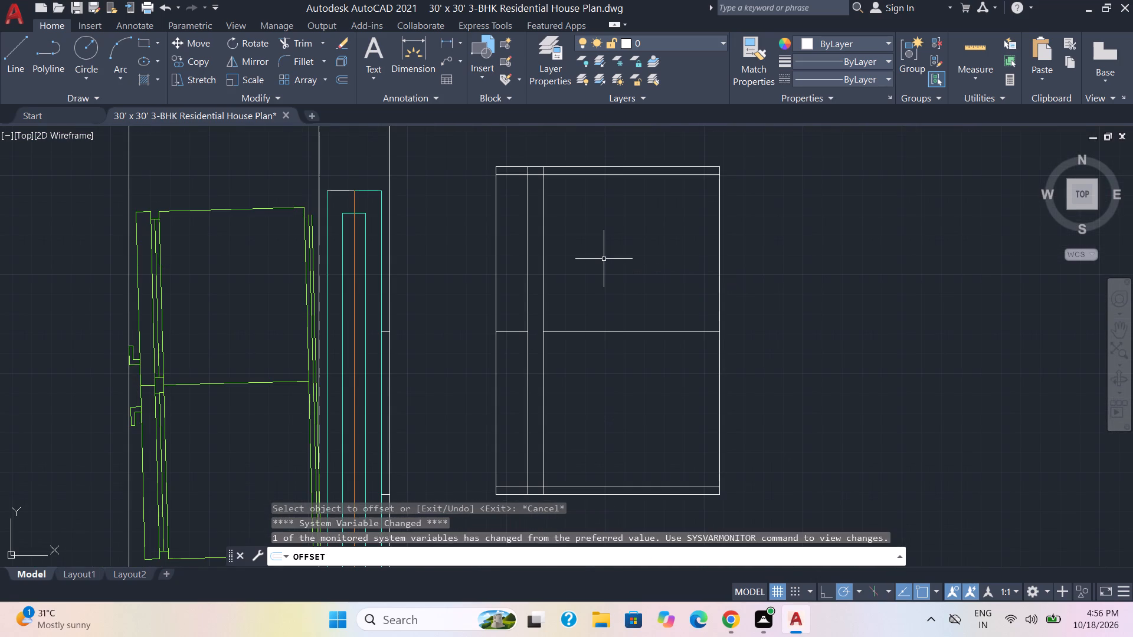
Trim the outer edges across the 2" strip and the inner offset lines on both sides of it, leaving the strip recessed at both ends.
{"action": "key", "text": "t"}
{"action": "key", "text": "r"}
{"action": "key", "text": "Return"}
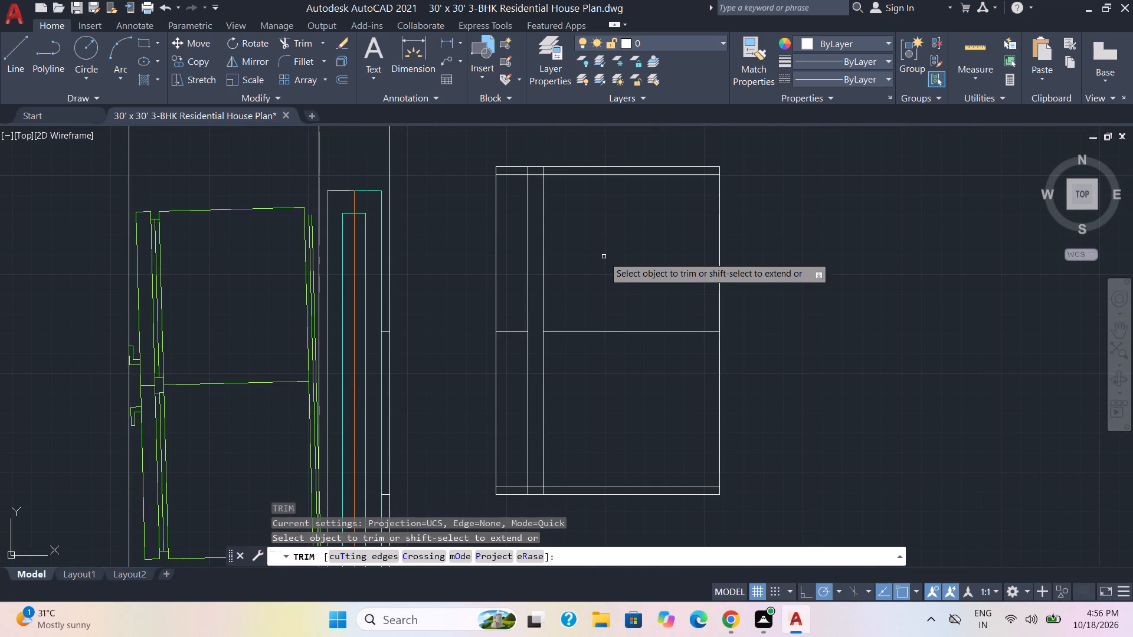
{"action": "left_click", "coordinate": [535, 167]}
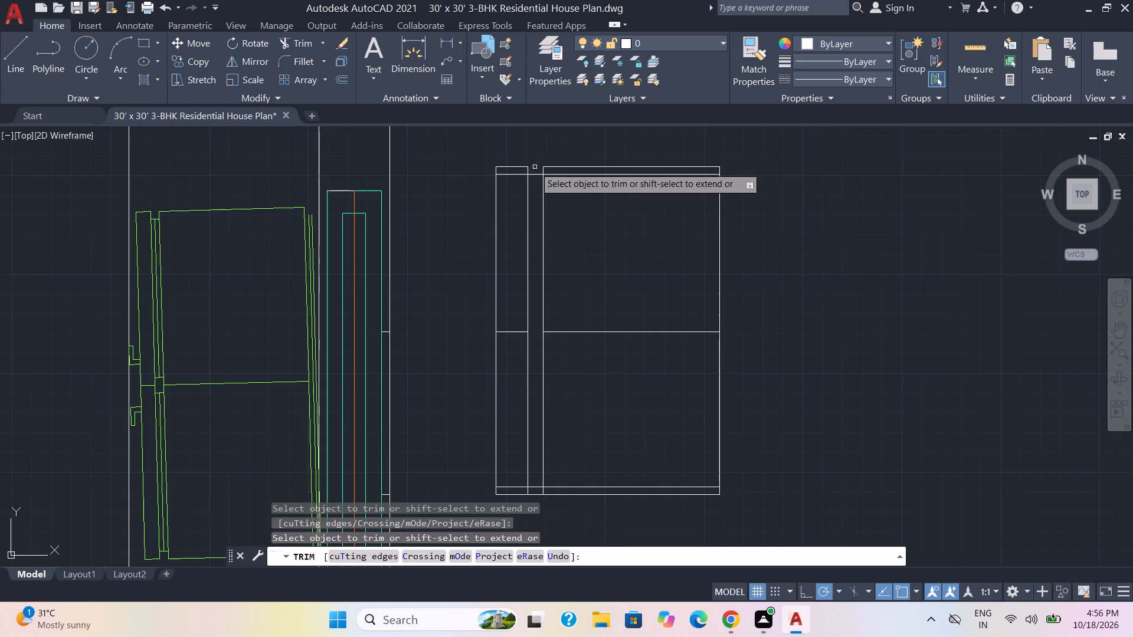
{"action": "left_click", "coordinate": [554, 175]}
{"action": "left_click", "coordinate": [513, 173]}
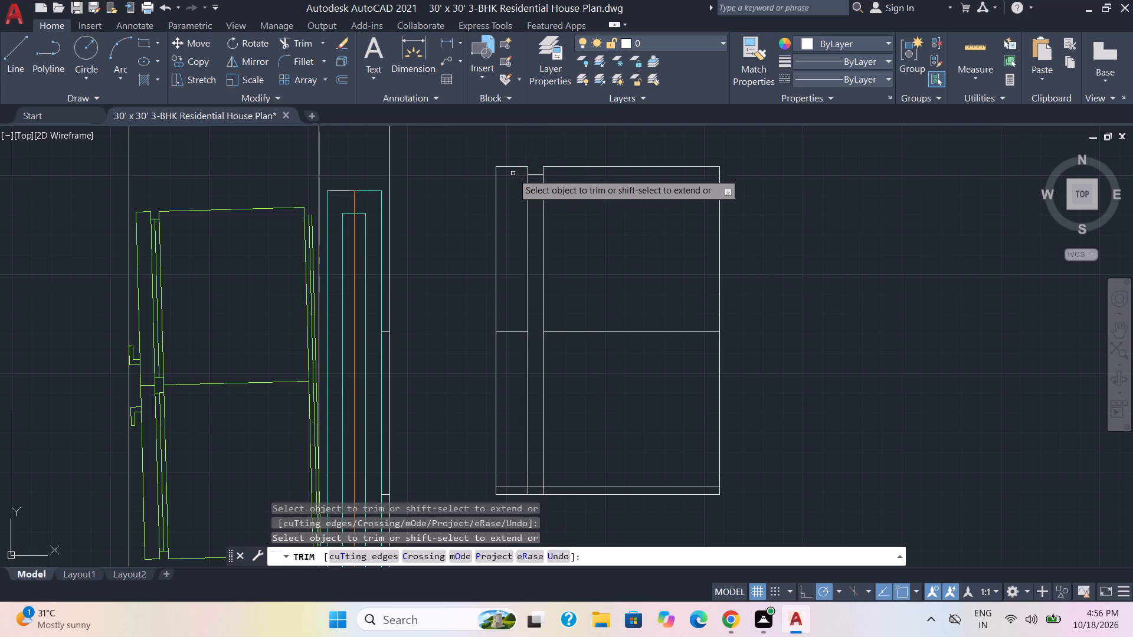
{"action": "left_click", "coordinate": [518, 488]}
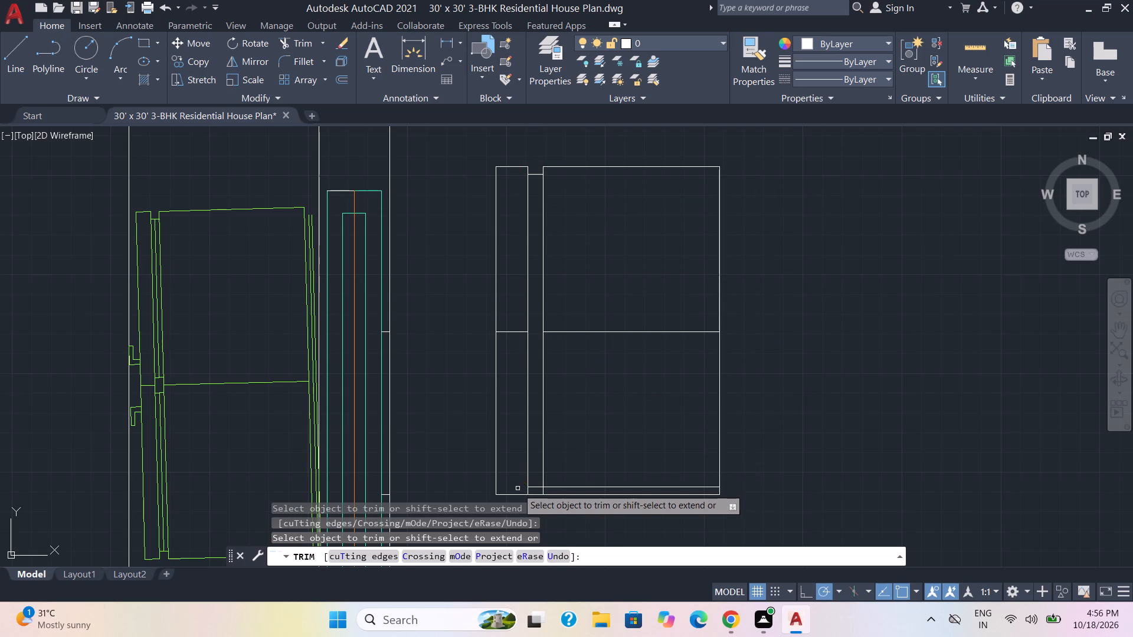
{"action": "left_click", "coordinate": [535, 497]}
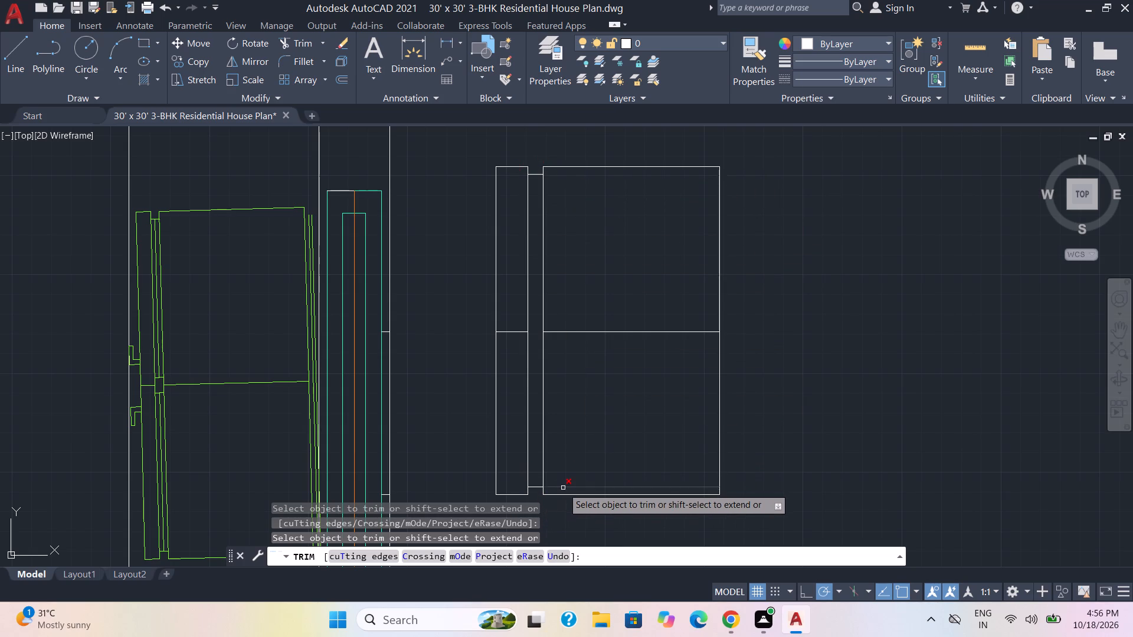
{"action": "left_click", "coordinate": [563, 488]}
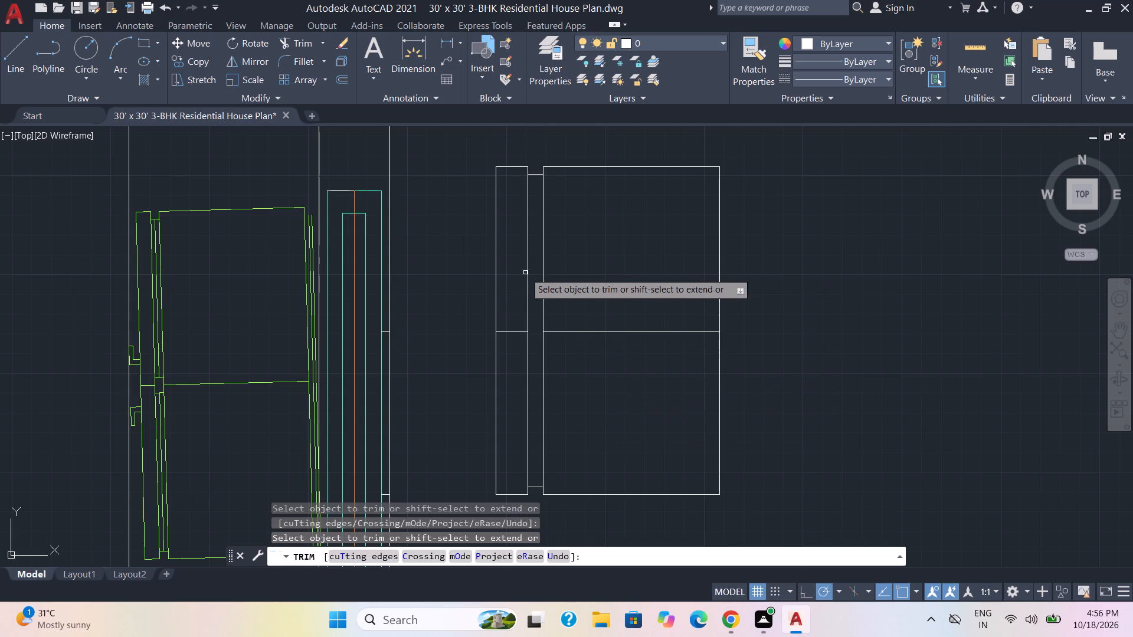
{"action": "key", "text": "Escape"}
Offset the 2" strip's vertical edge beside the large compartments 1" into the strip.
{"action": "key", "text": "o"}
{"action": "key", "text": "Return"}
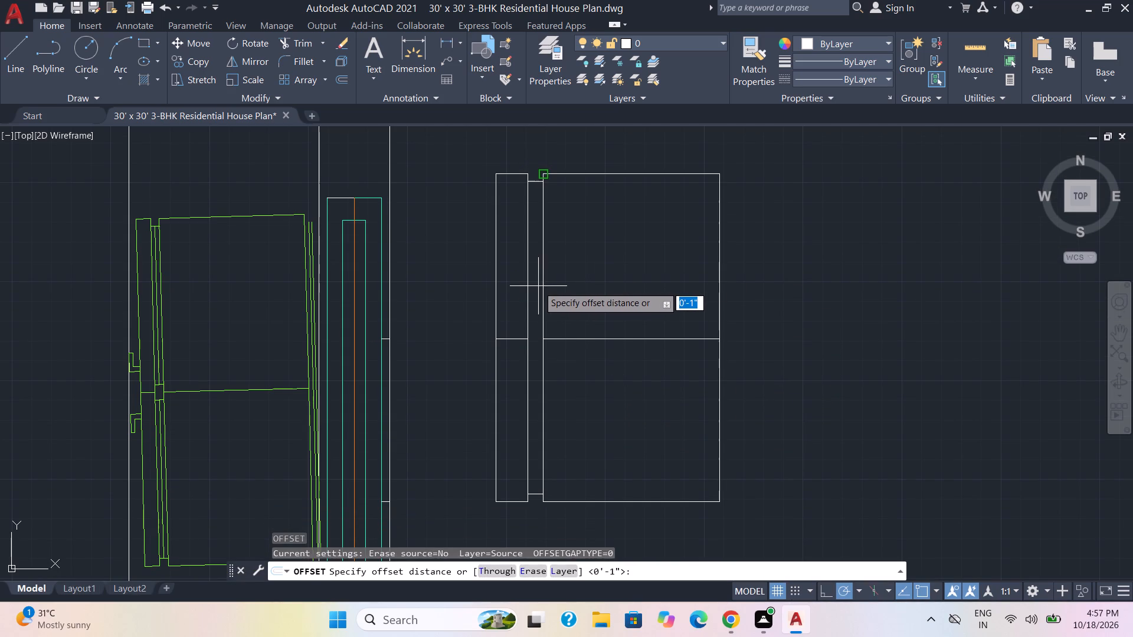
{"action": "key", "text": "1"}
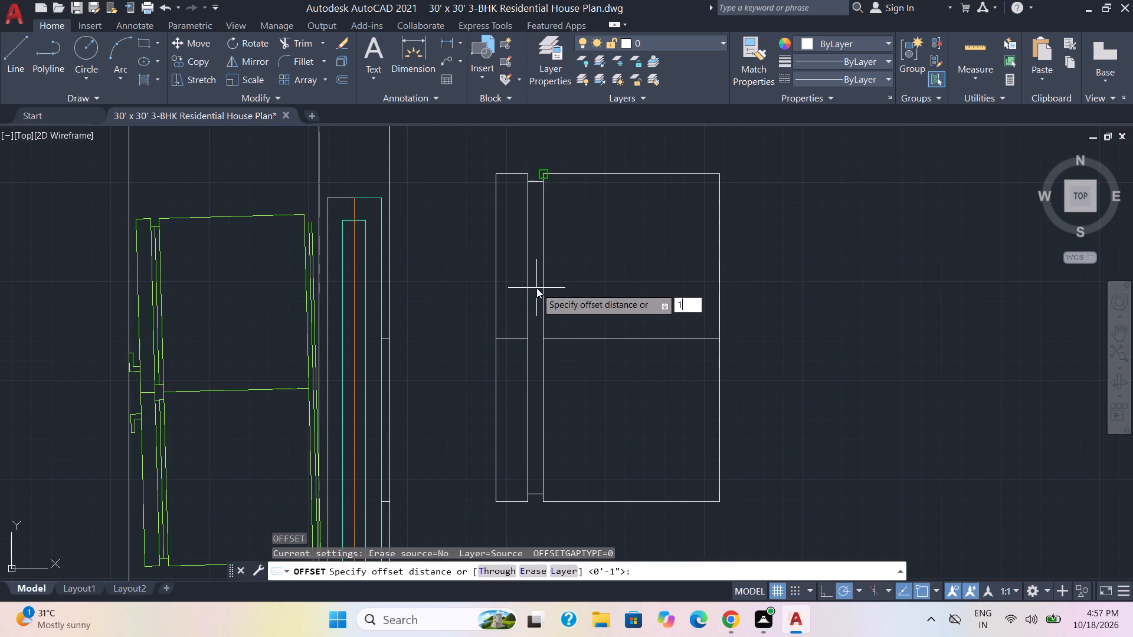
{"action": "key", "text": "Return"}
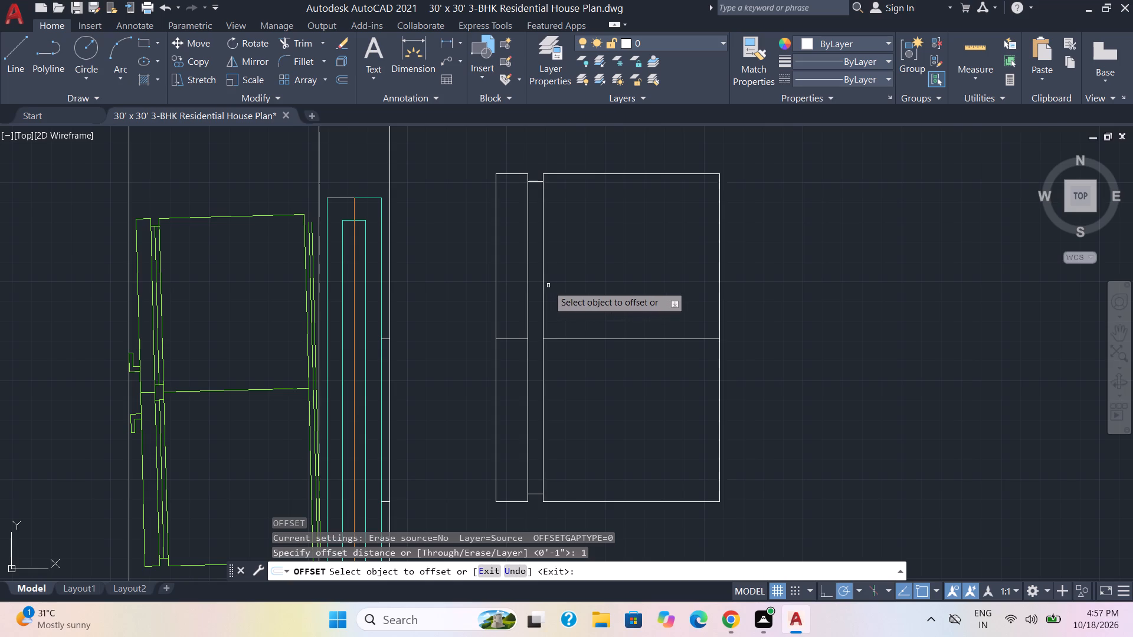
{"action": "left_click", "coordinate": [543, 298]}
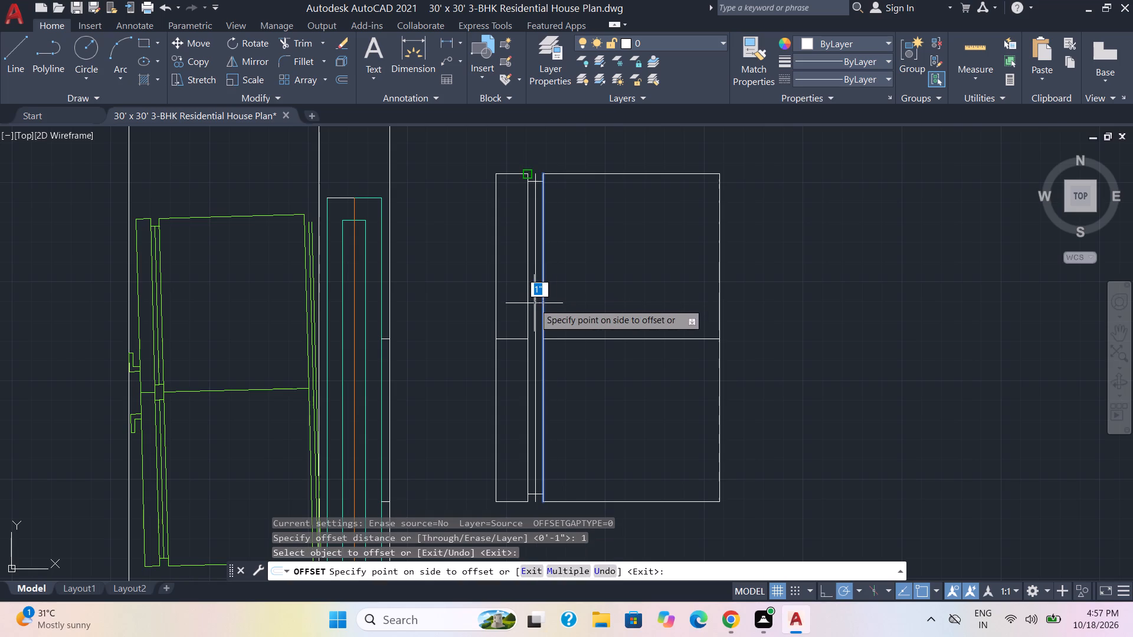
{"action": "left_click", "coordinate": [534, 303]}
{"action": "key", "text": "Escape"}
Trim the strip's new centre line where it projects past the recessed upper and lower ends.
{"action": "type", "text": "TR"}
{"action": "key", "text": "Return"}
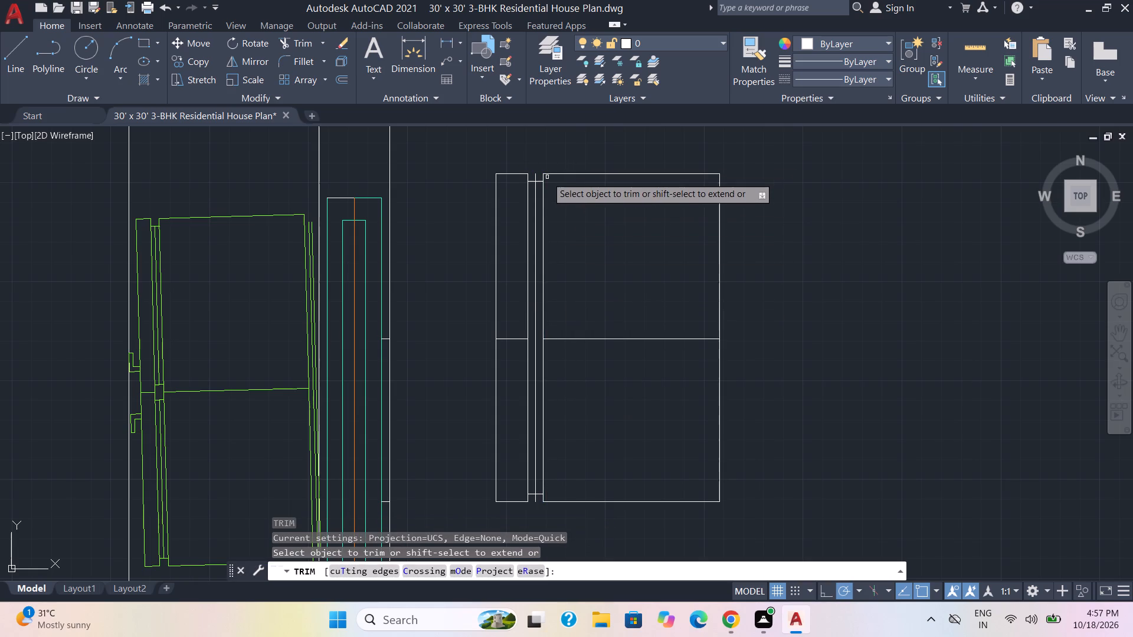
{"action": "left_click", "coordinate": [533, 175]}
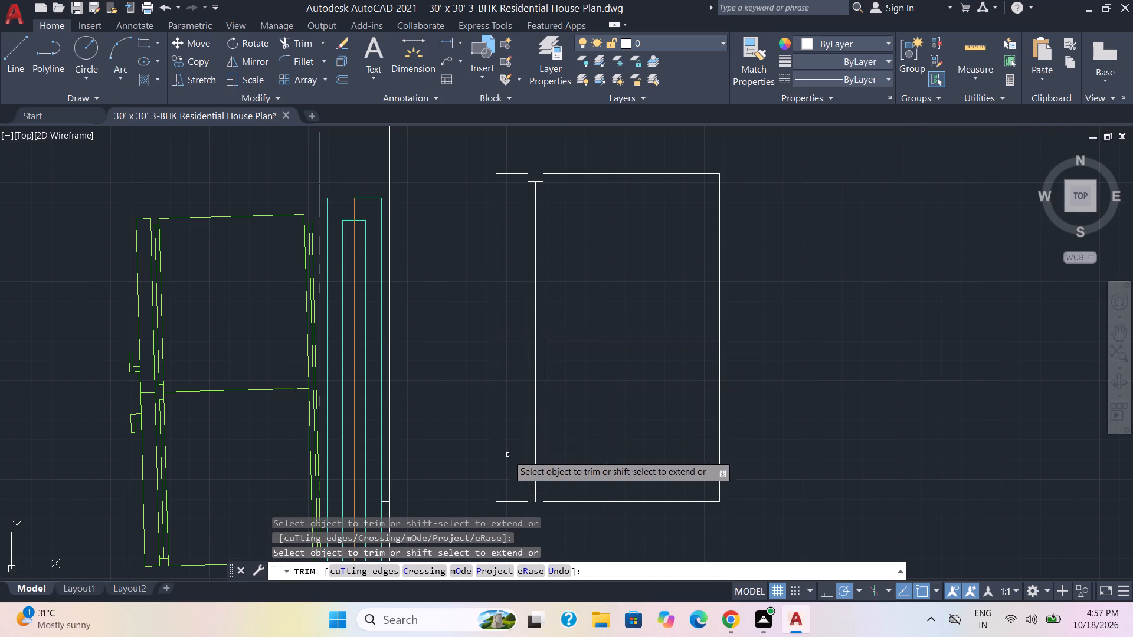
{"action": "left_click", "coordinate": [536, 502]}
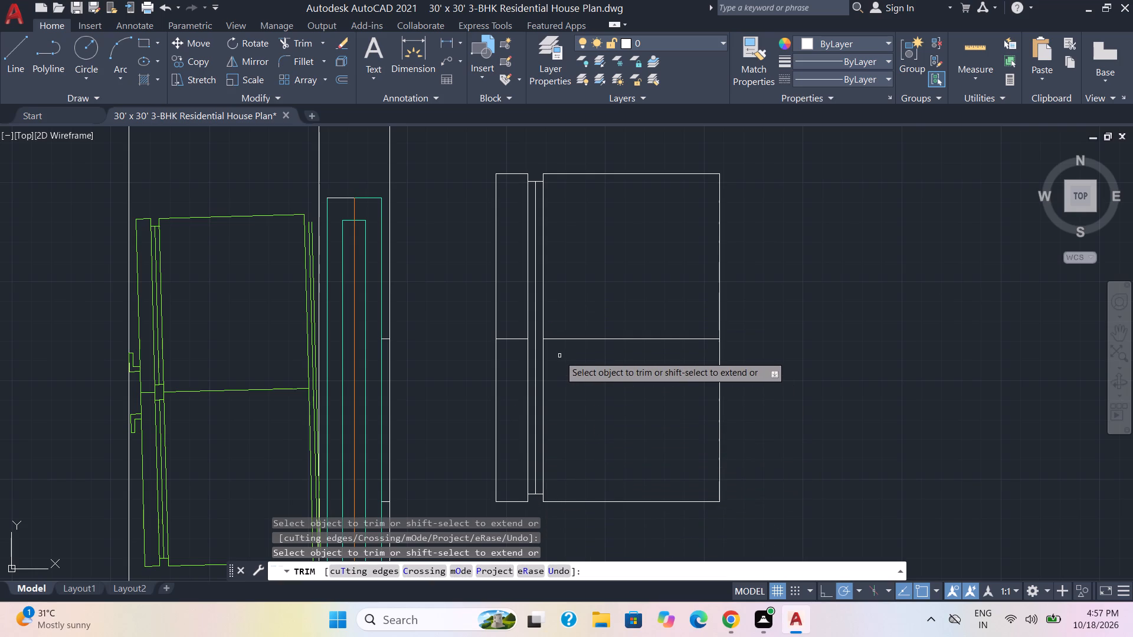
{"action": "key", "text": "Escape"}
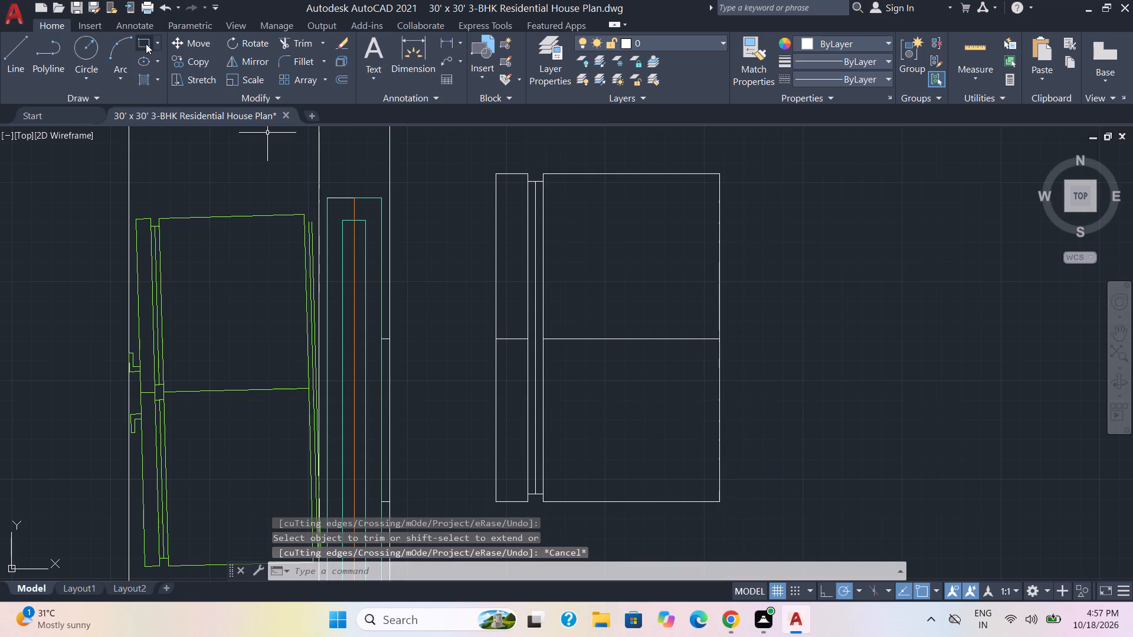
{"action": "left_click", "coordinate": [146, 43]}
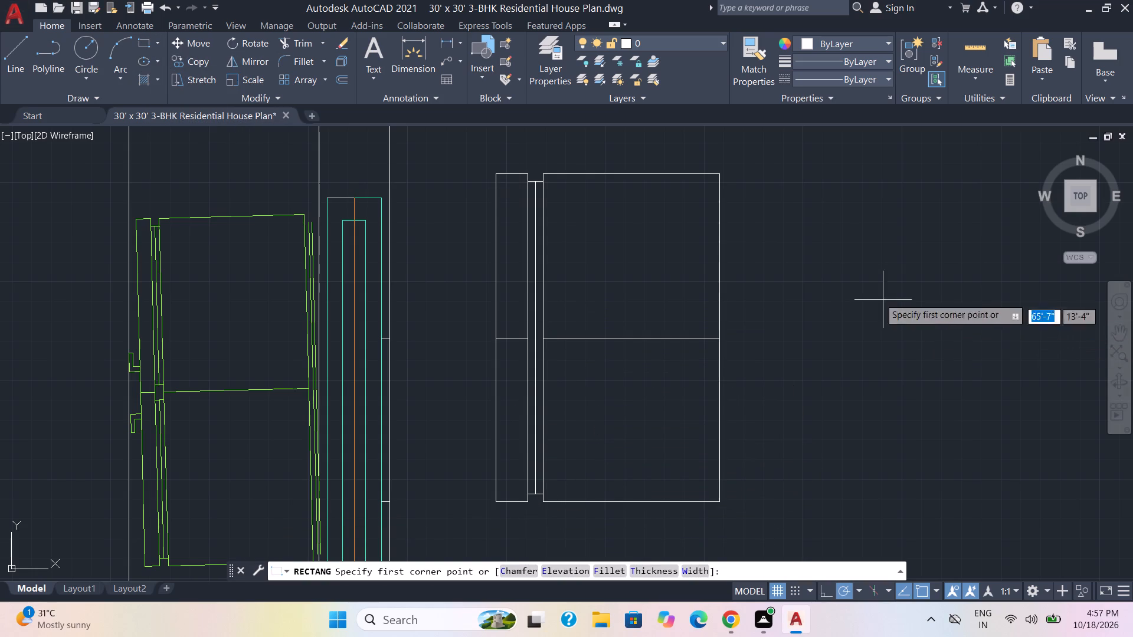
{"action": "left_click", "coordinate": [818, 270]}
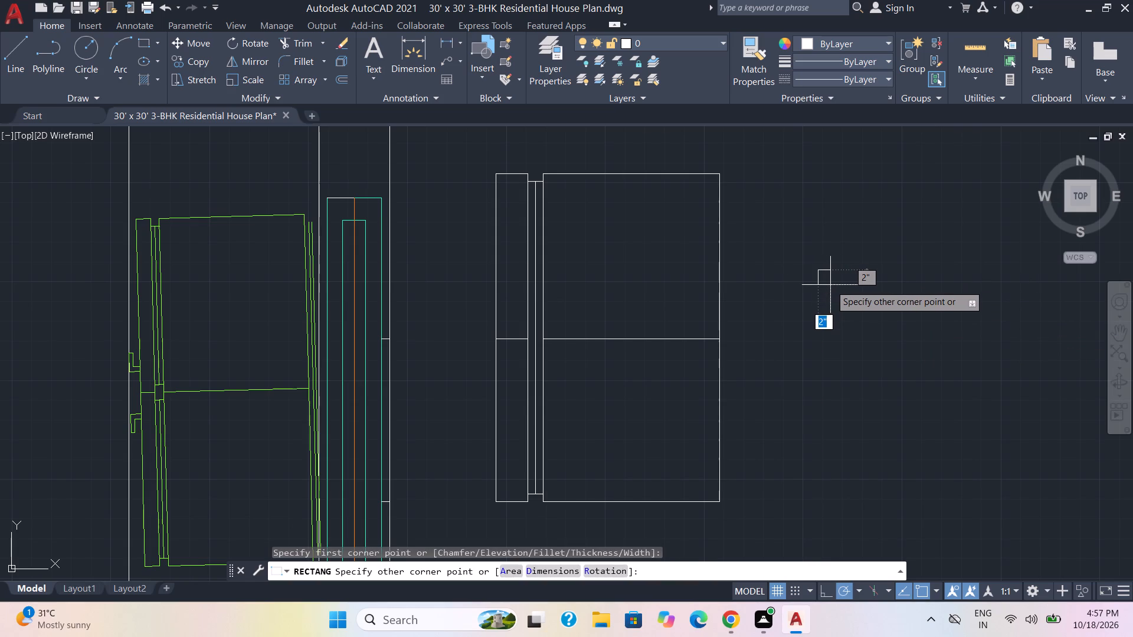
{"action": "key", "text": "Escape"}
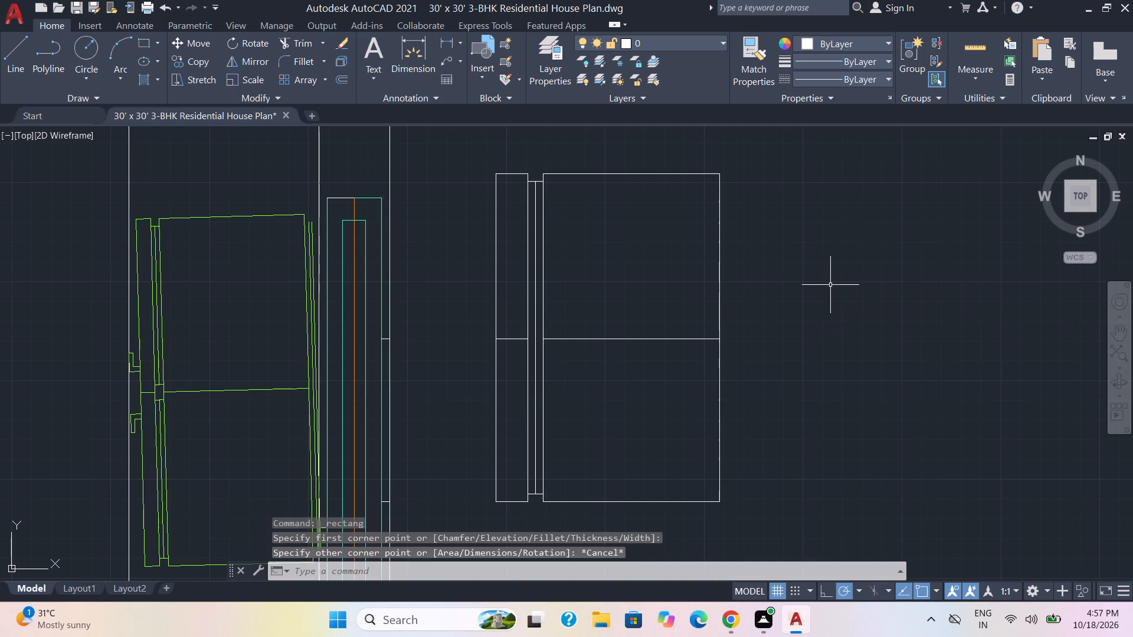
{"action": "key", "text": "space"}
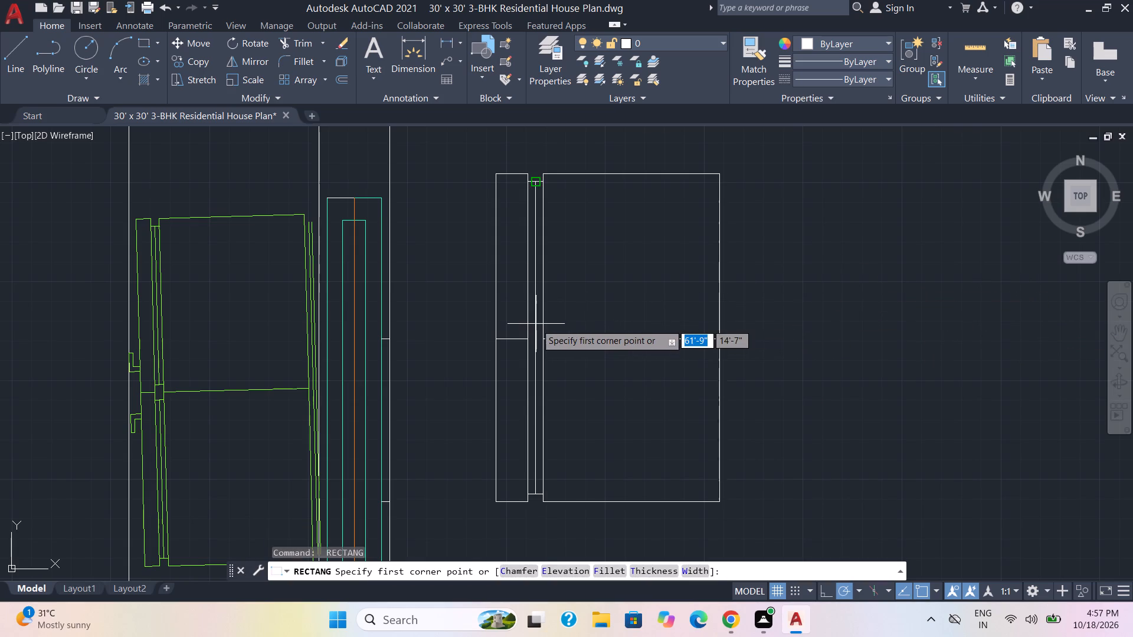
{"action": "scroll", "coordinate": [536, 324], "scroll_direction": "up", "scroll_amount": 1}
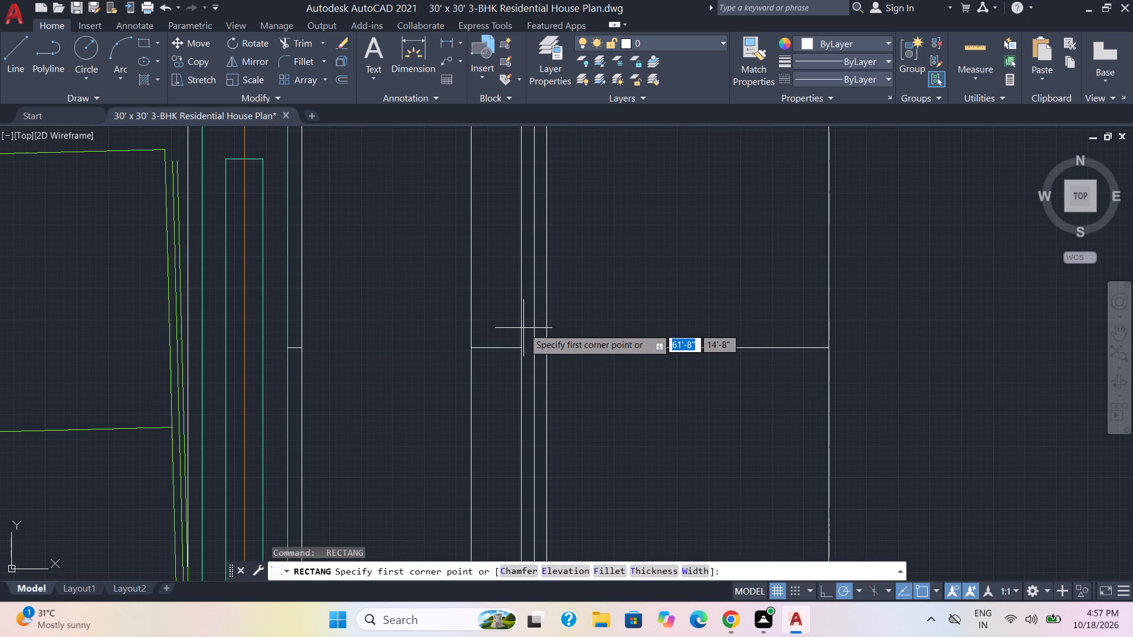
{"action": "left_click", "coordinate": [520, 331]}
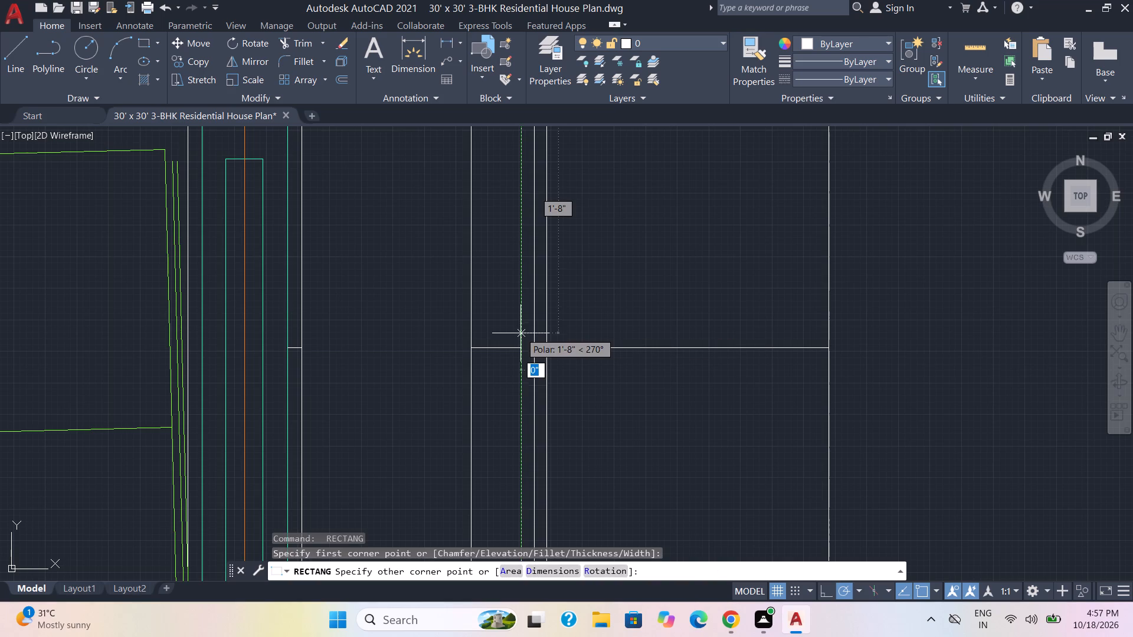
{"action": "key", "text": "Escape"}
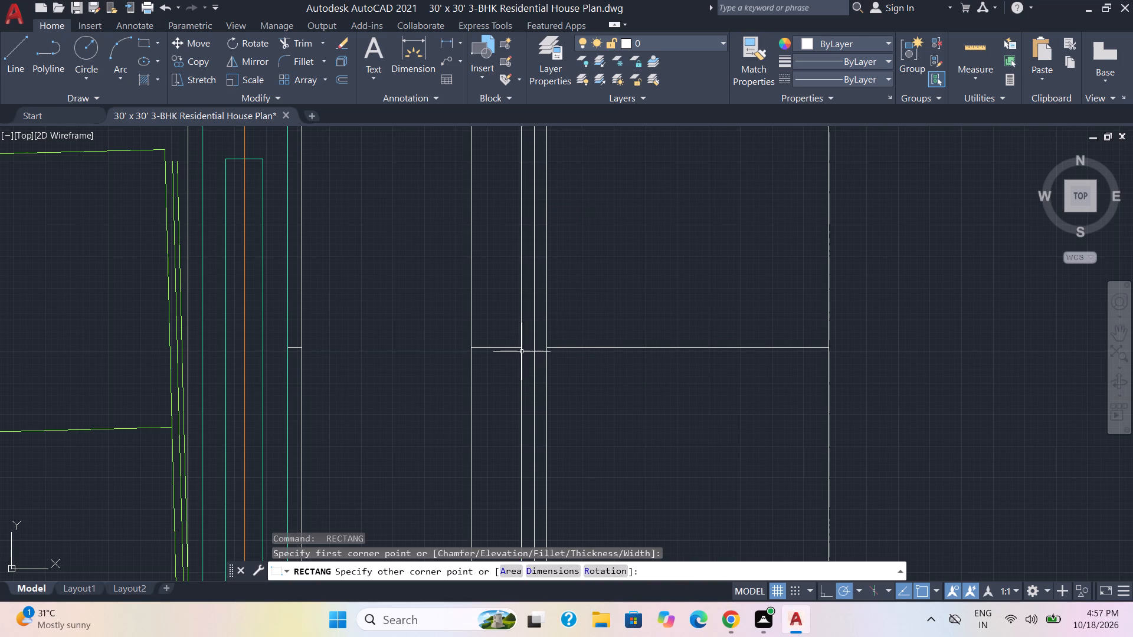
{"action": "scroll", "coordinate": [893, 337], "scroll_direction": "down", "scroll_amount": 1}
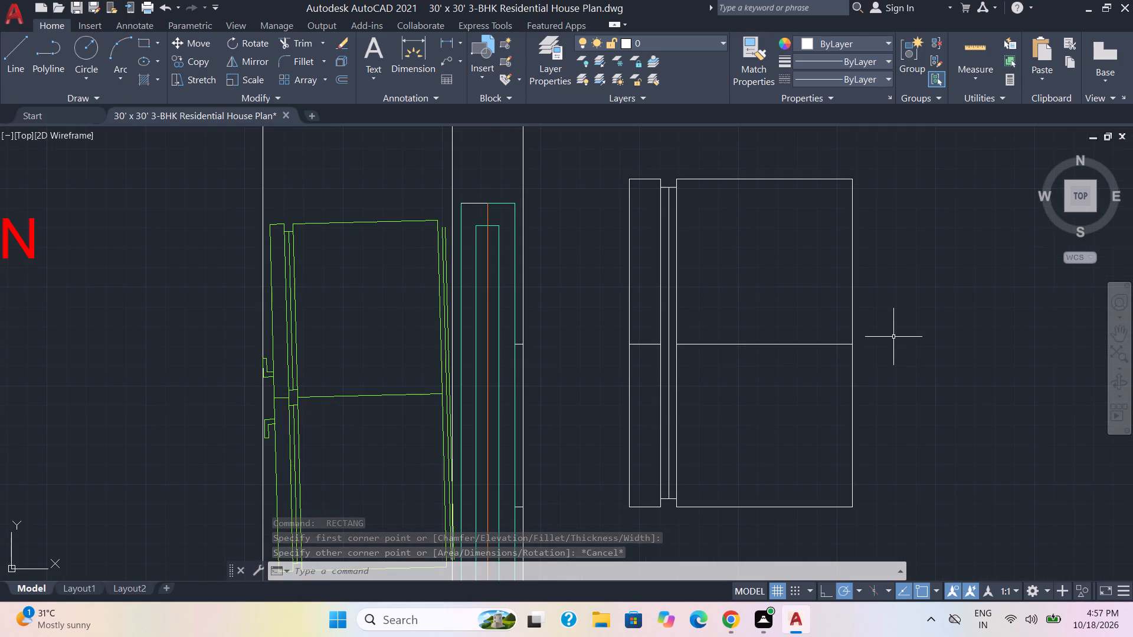
Draw two horizontal lines across the 2" strip, above and below the middle dividing line, about 3" apart.
{"action": "scroll", "coordinate": [893, 337], "scroll_direction": "up", "scroll_amount": 1}
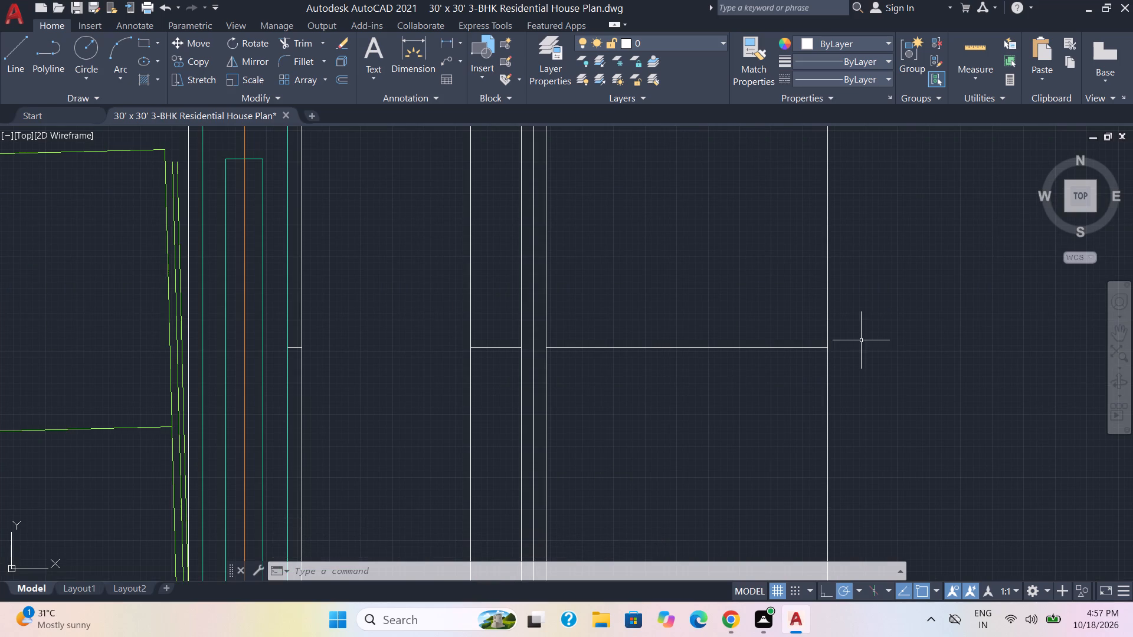
{"action": "scroll", "coordinate": [861, 340], "scroll_direction": "up", "scroll_amount": 1}
{"action": "left_click", "coordinate": [13, 50]}
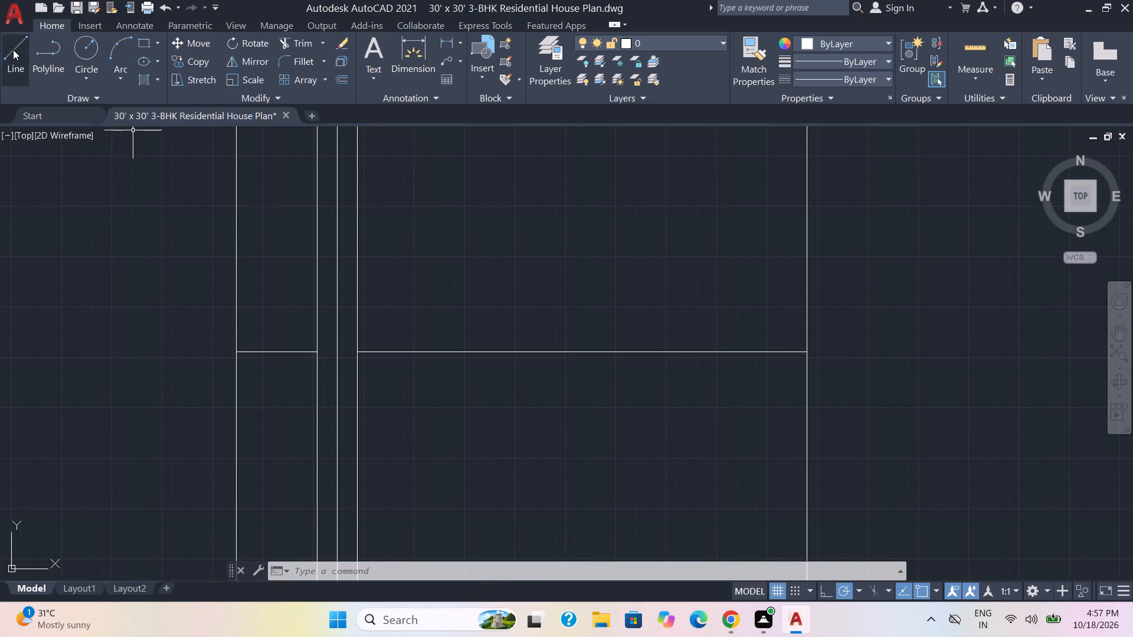
{"action": "left_click", "coordinate": [290, 321]}
{"action": "left_click", "coordinate": [395, 318]}
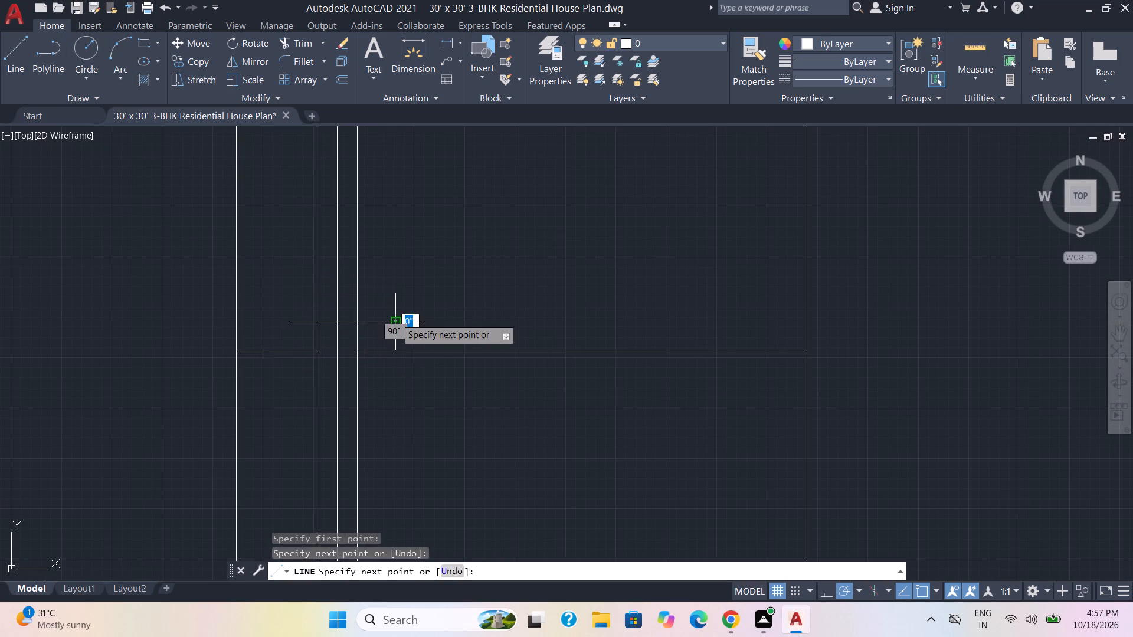
{"action": "key", "text": "Escape"}
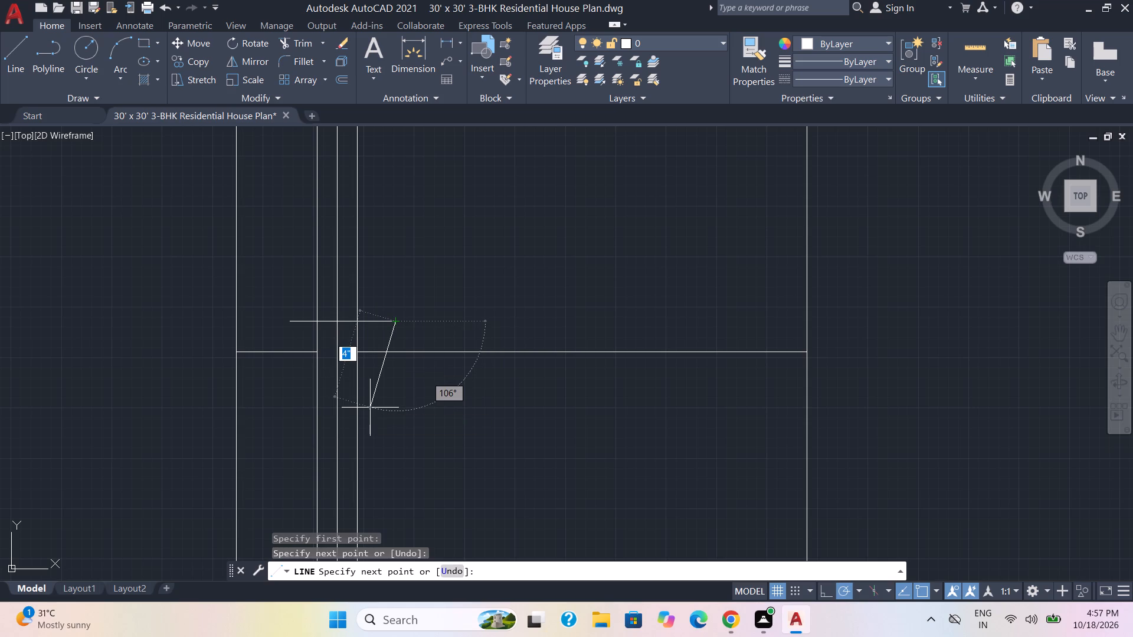
{"action": "key", "text": "space"}
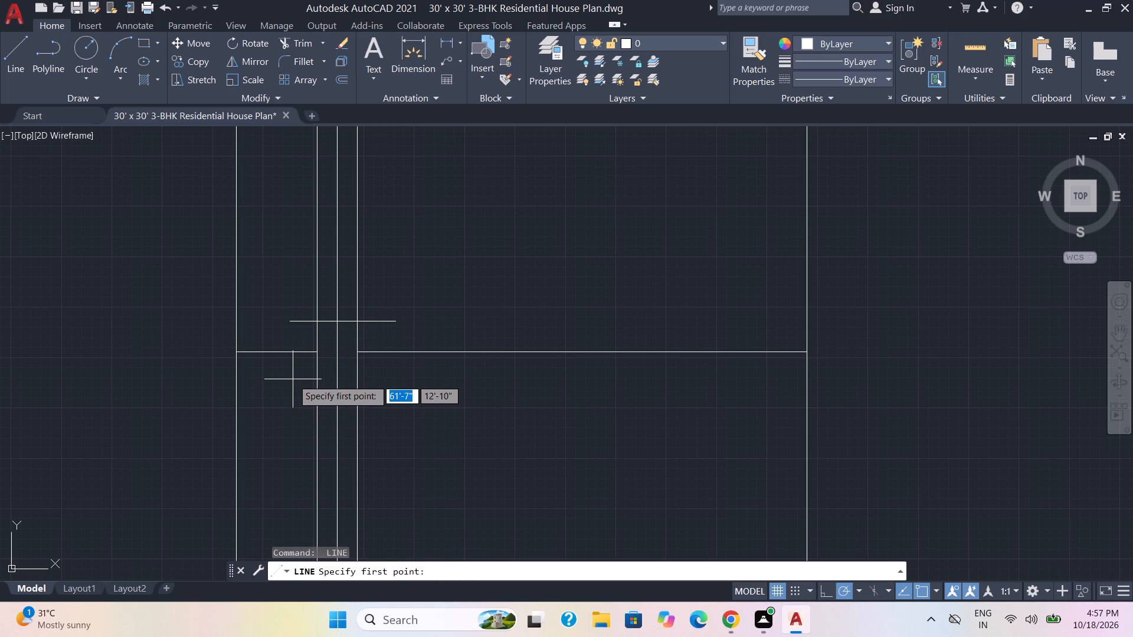
{"action": "left_click", "coordinate": [292, 381]}
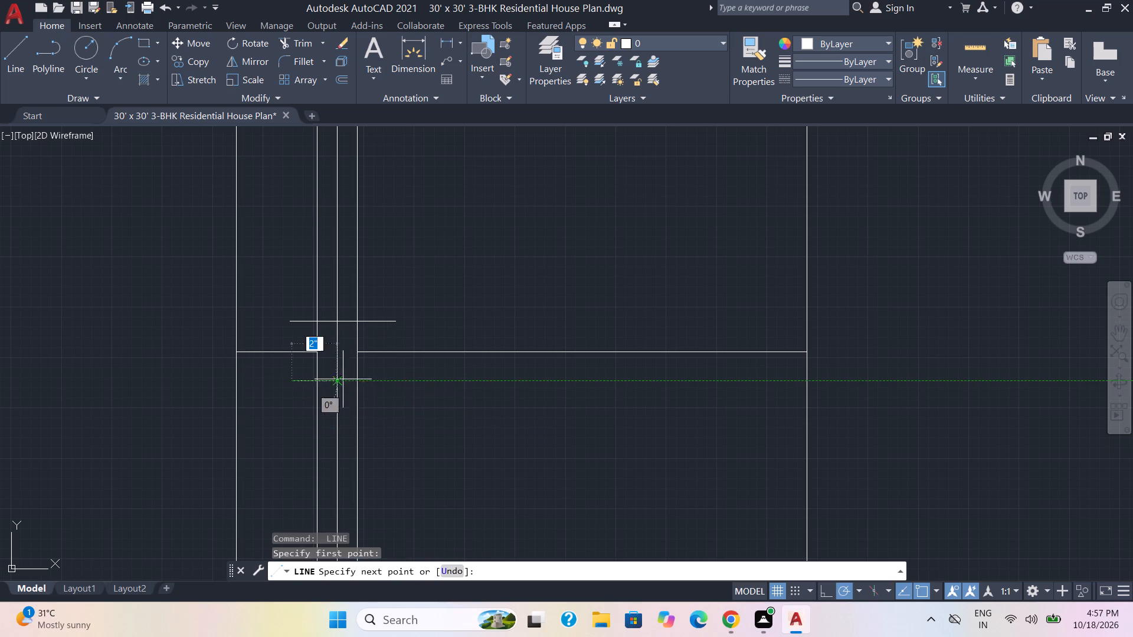
{"action": "left_click", "coordinate": [407, 380]}
{"action": "key", "text": "Escape"}
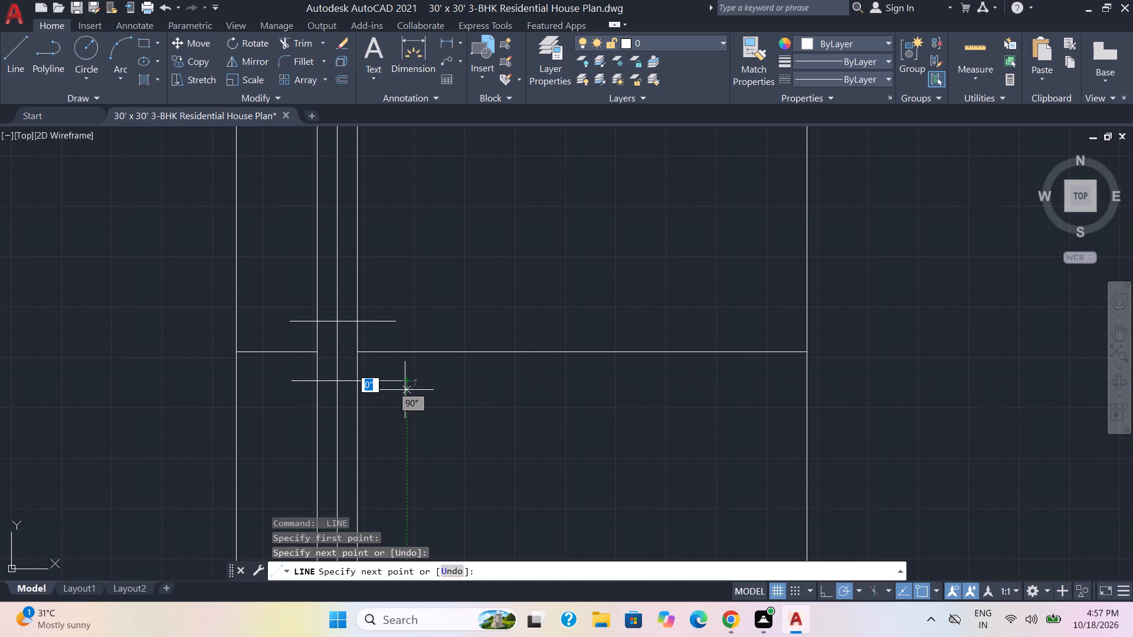
Trim both short lines' ends outside the strip and the centre line between them, leaving an empty block at mid-height.
{"action": "type", "text": "TR"}
{"action": "key", "text": "Return"}
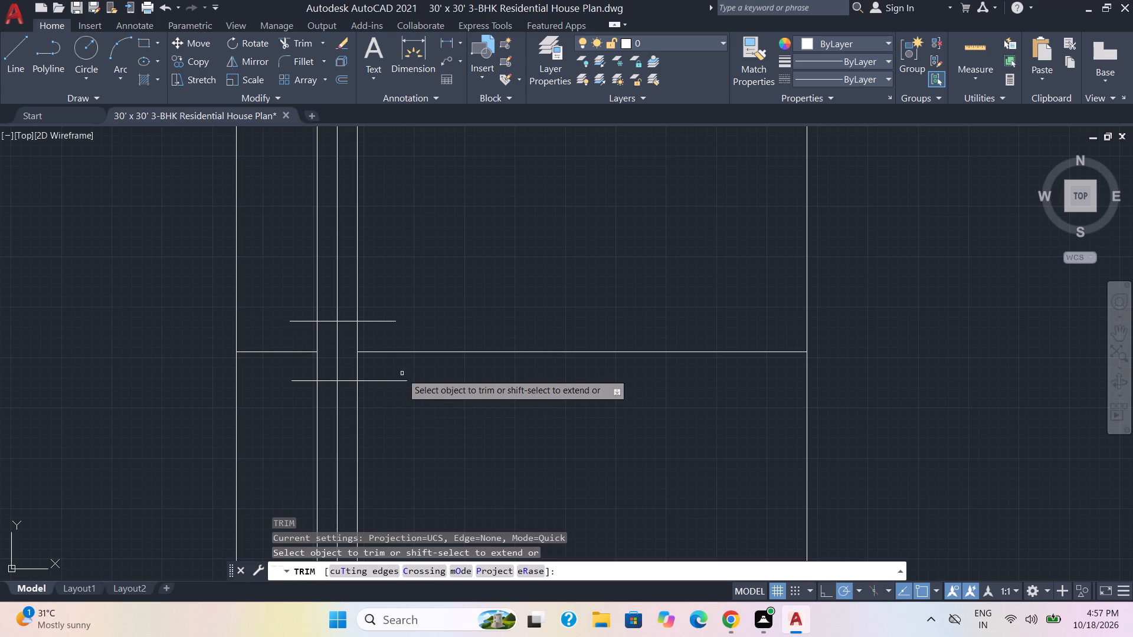
{"action": "left_click", "coordinate": [398, 379]}
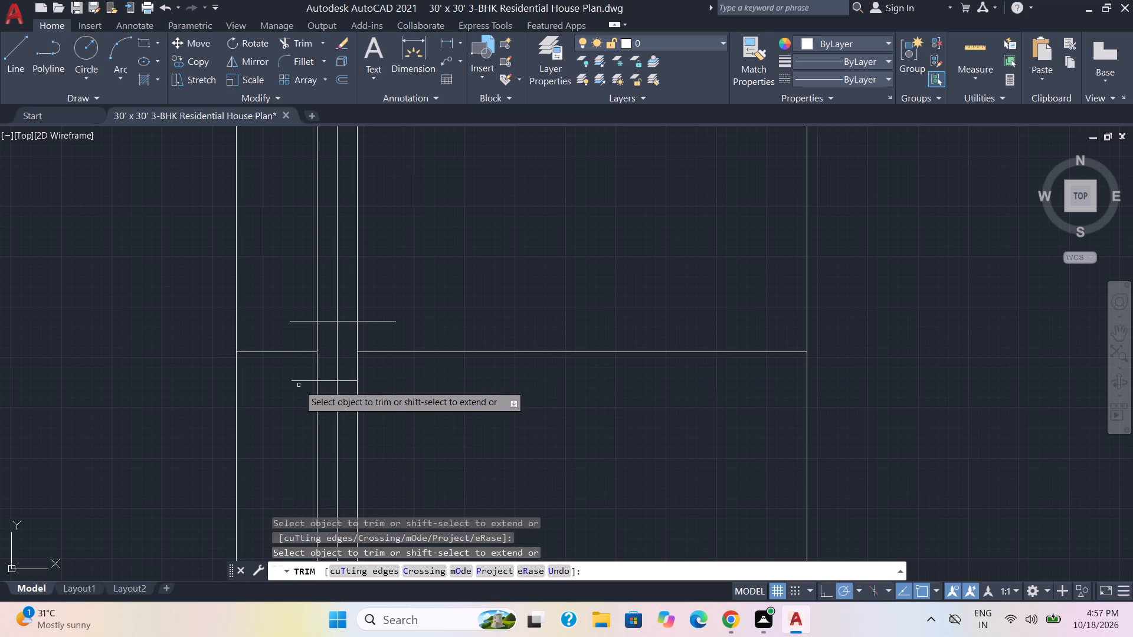
{"action": "left_click", "coordinate": [298, 381]}
{"action": "left_click", "coordinate": [336, 350]}
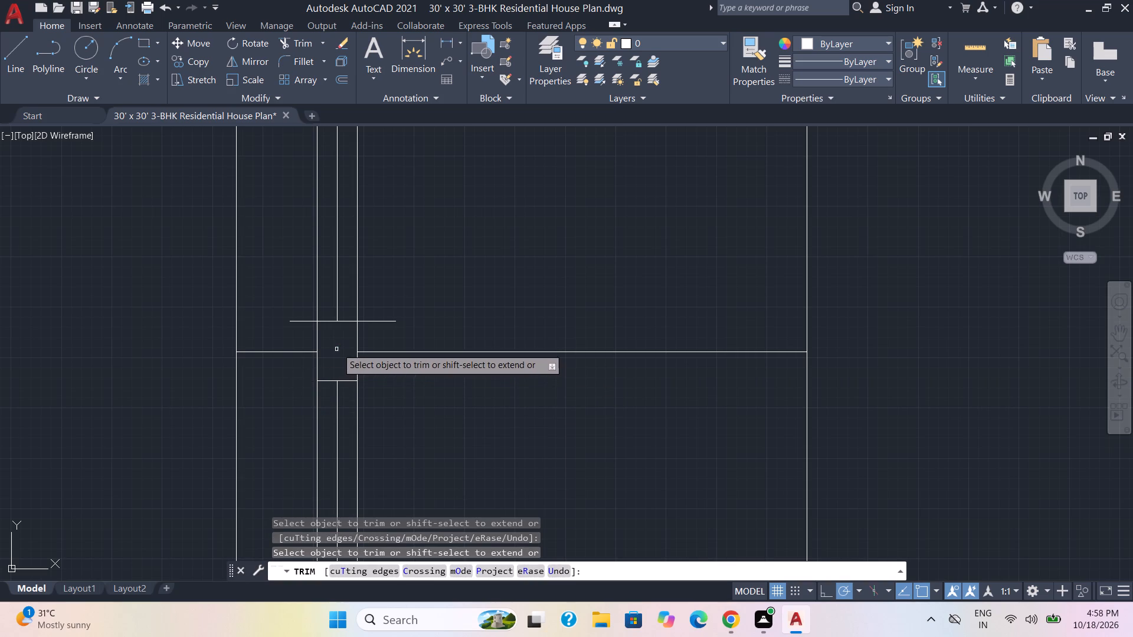
{"action": "left_click", "coordinate": [382, 321]}
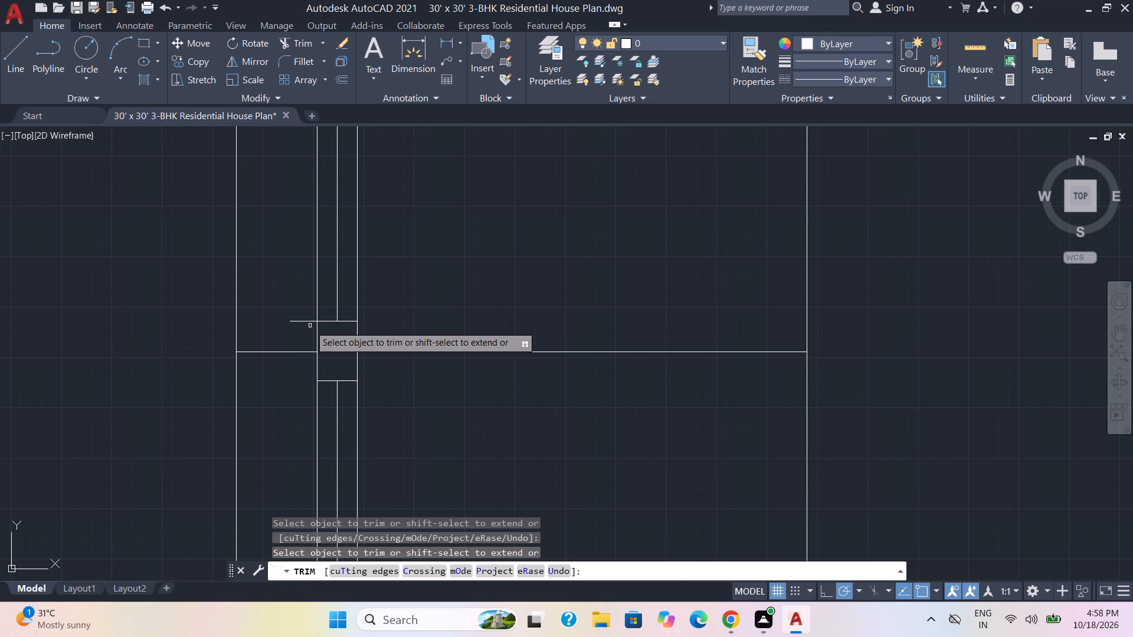
{"action": "left_click", "coordinate": [309, 323]}
{"action": "scroll", "coordinate": [481, 365], "scroll_direction": "down", "scroll_amount": 1}
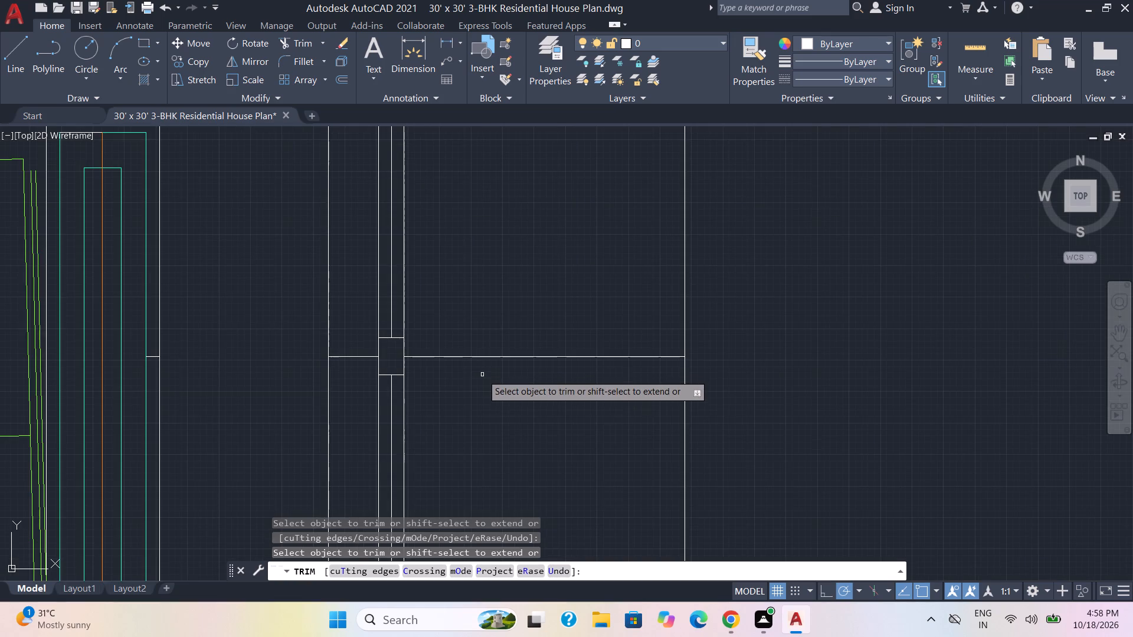
{"action": "scroll", "coordinate": [482, 375], "scroll_direction": "down", "scroll_amount": 1}
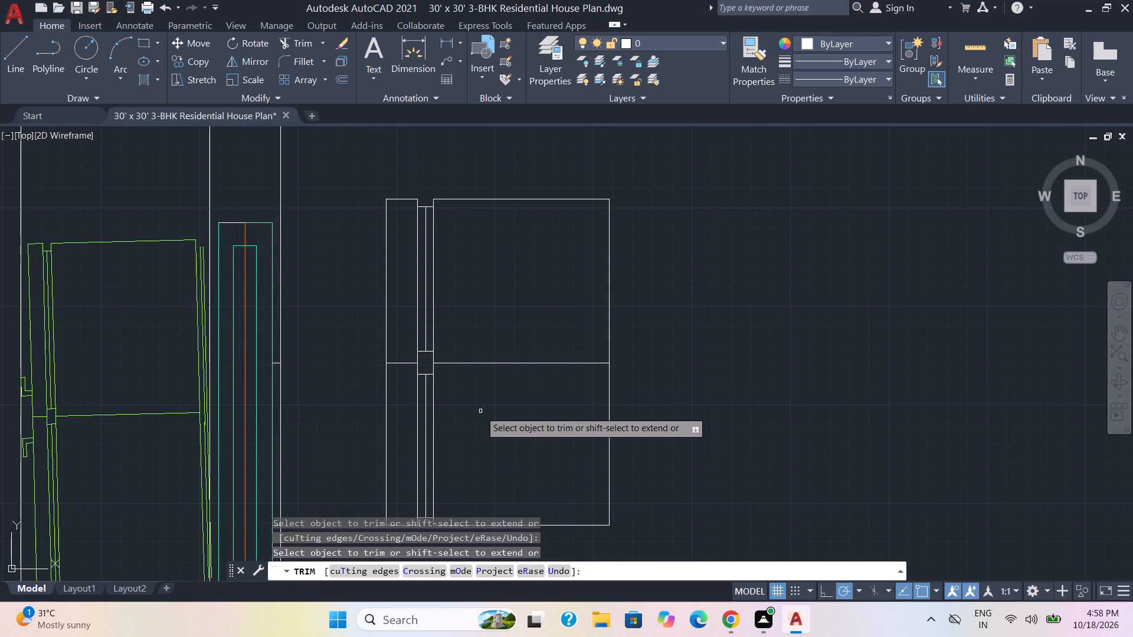
{"action": "middle_click_drag", "start_coordinate": [480, 411], "coordinate": [543, 355]}
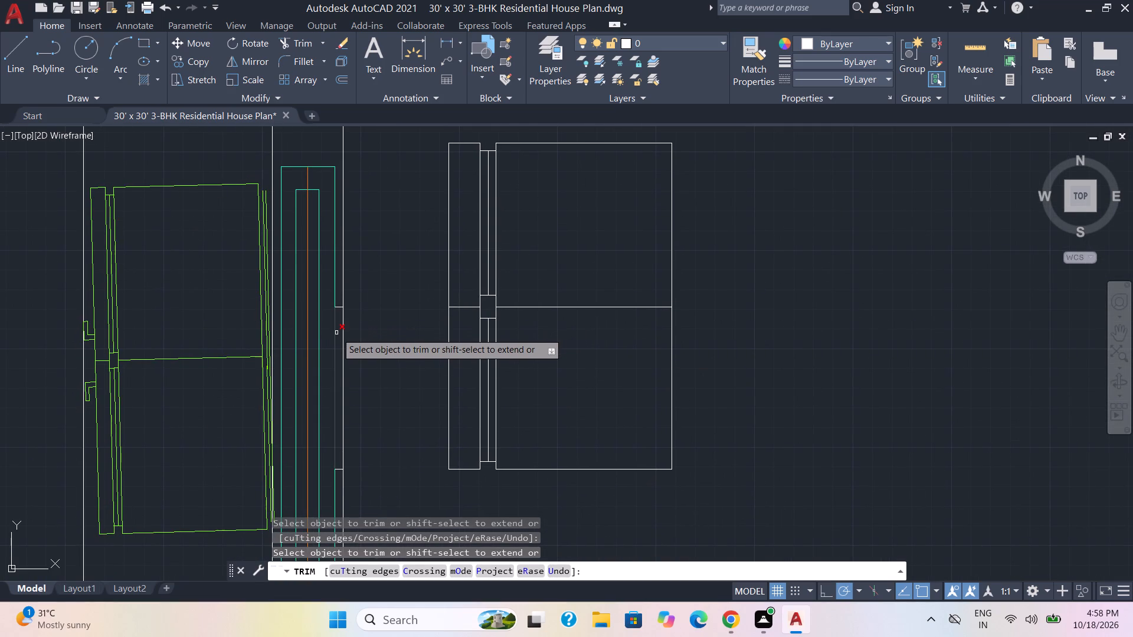
{"action": "key", "text": "Escape"}
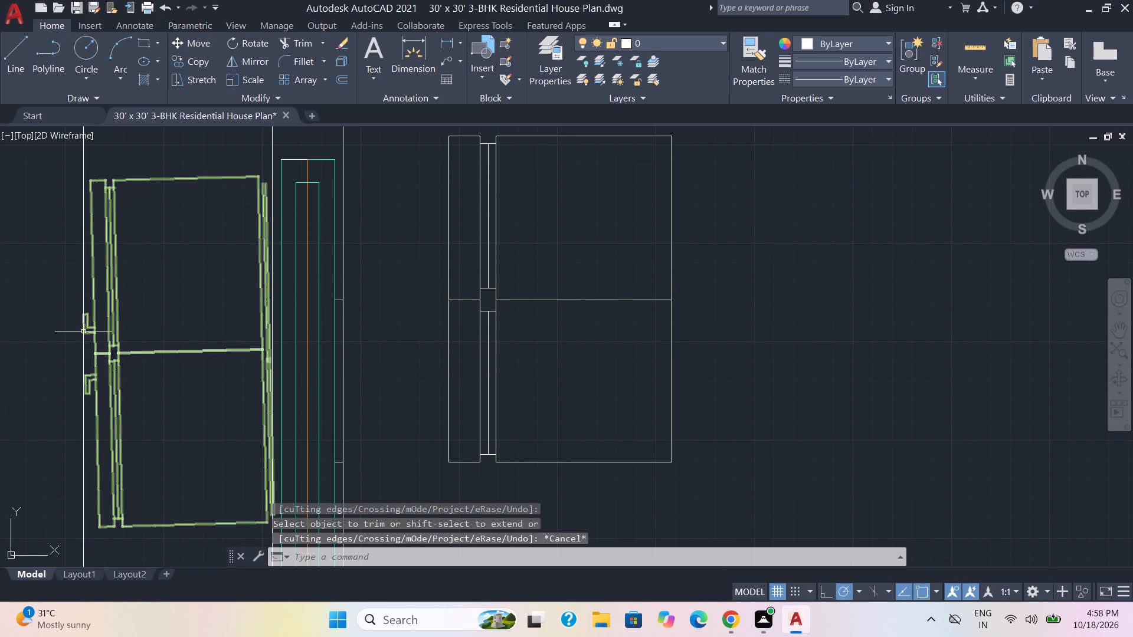
Draw an L-shaped handle outline about 3" tall with a slanted tip, attached to the narrow compartment's outer edge just above the dividing line.
{"action": "left_click", "coordinate": [15, 47]}
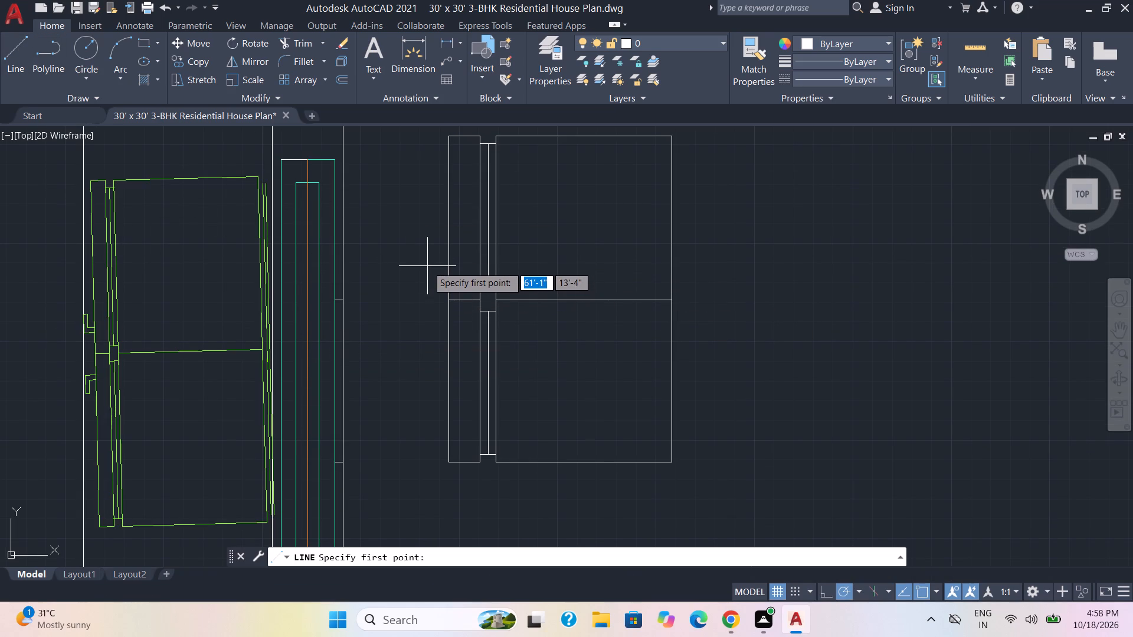
{"action": "left_click", "coordinate": [427, 266]}
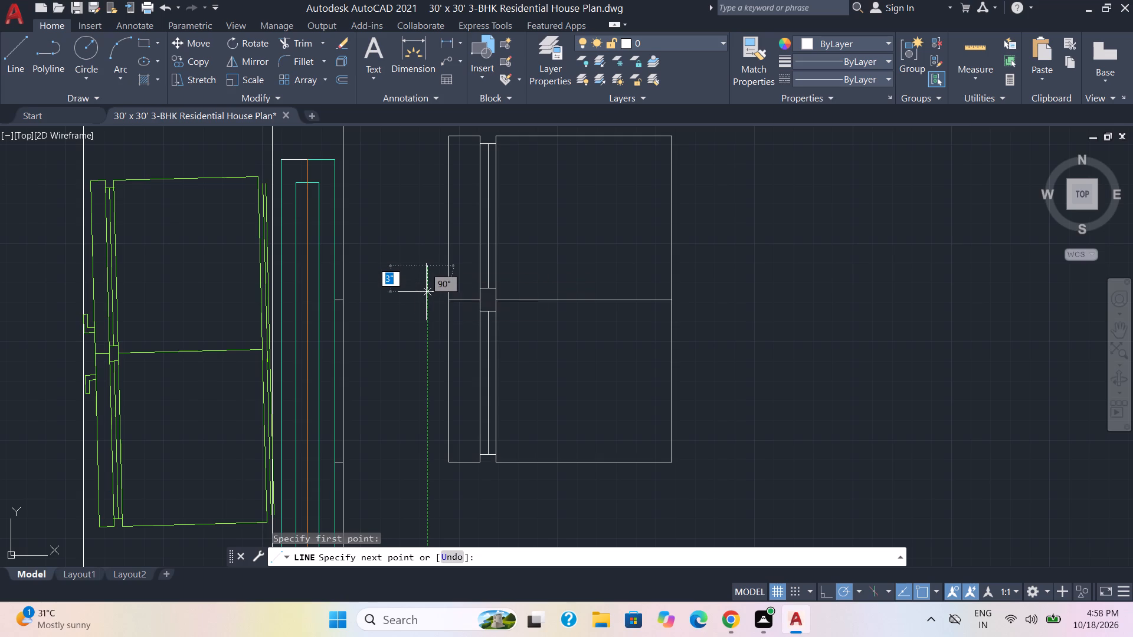
{"action": "left_click", "coordinate": [426, 292]}
{"action": "left_click", "coordinate": [447, 293]}
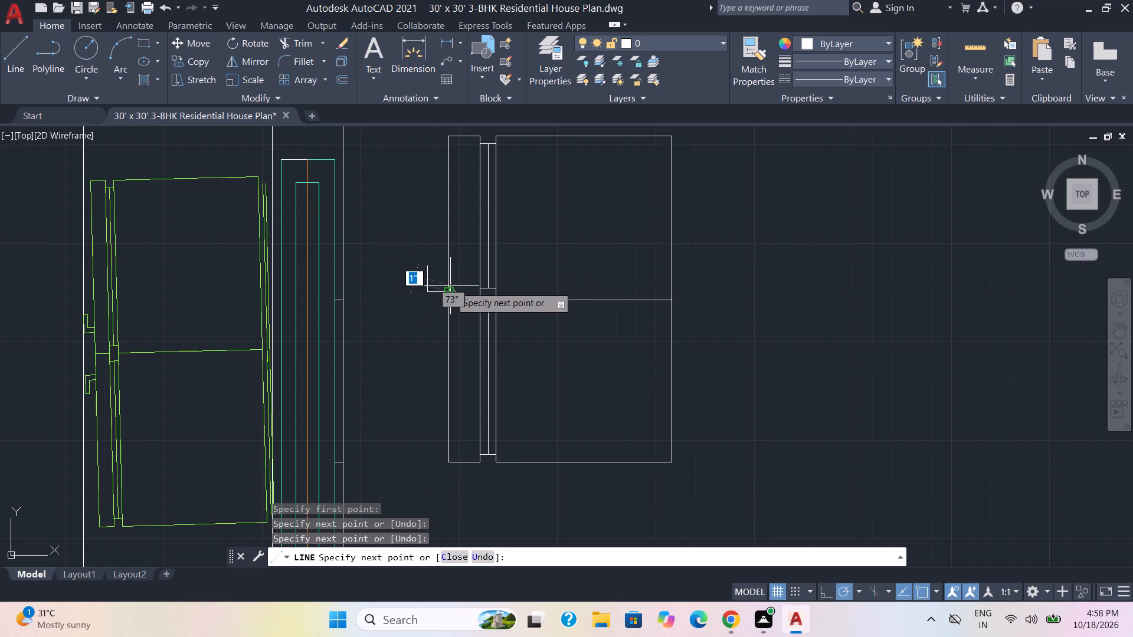
{"action": "left_click", "coordinate": [450, 283]}
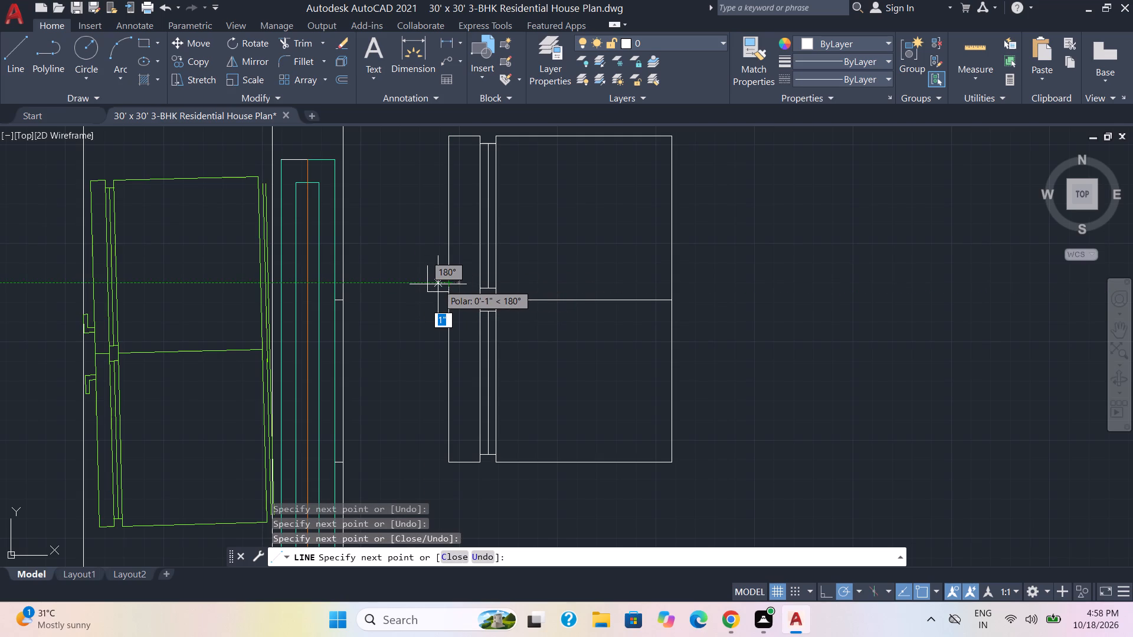
{"action": "left_click", "coordinate": [436, 285]}
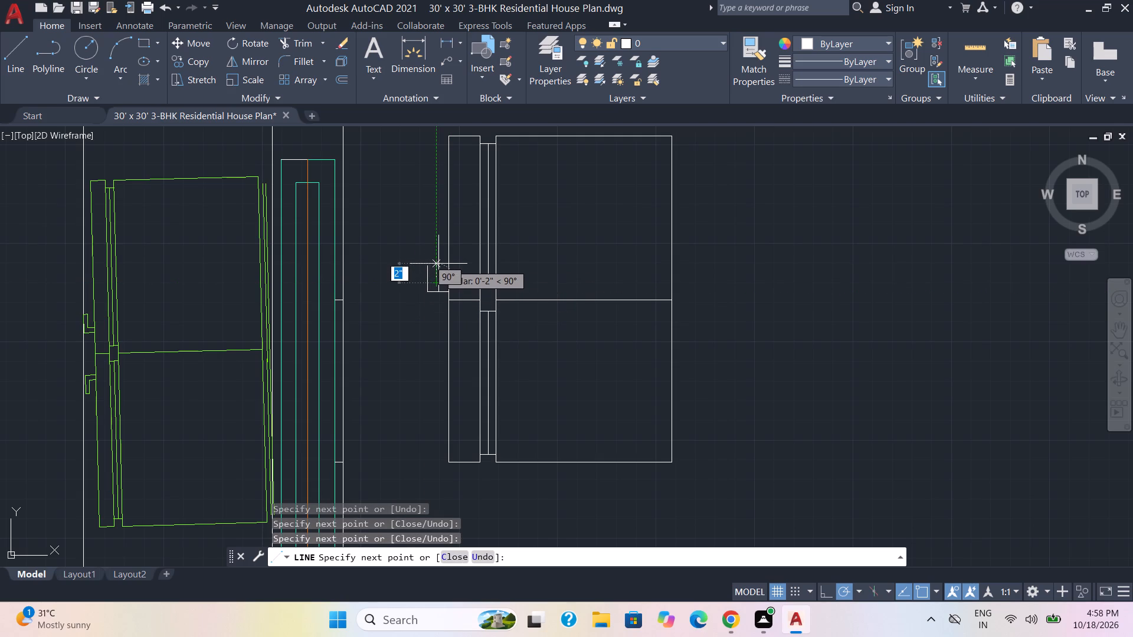
{"action": "left_click", "coordinate": [438, 264]}
{"action": "left_click", "coordinate": [427, 264]}
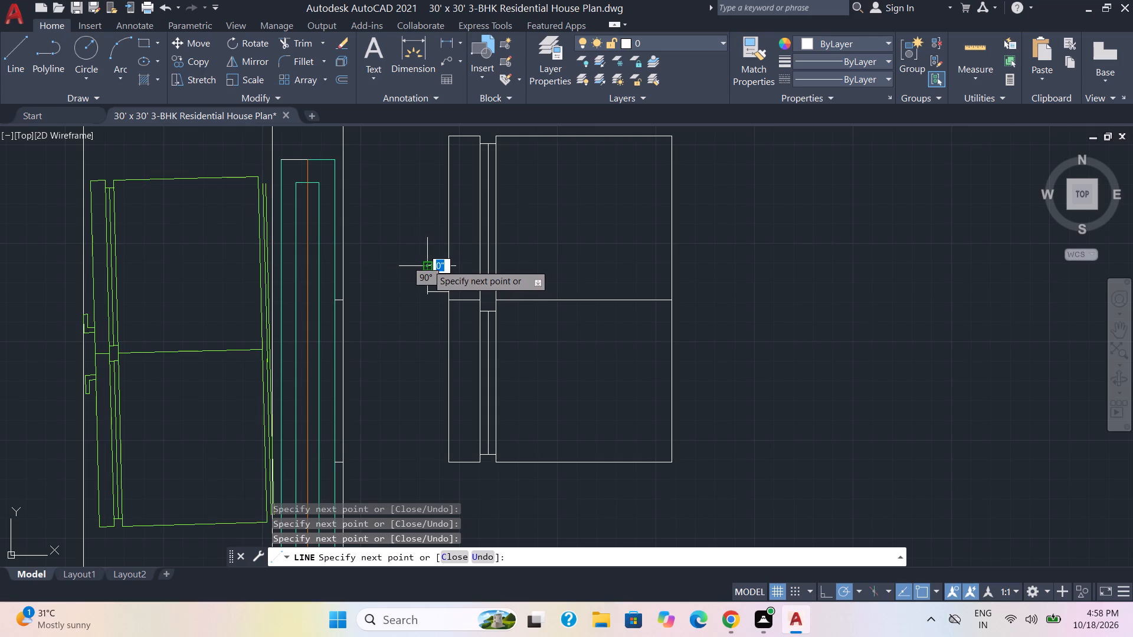
{"action": "scroll", "coordinate": [399, 351], "scroll_direction": "up", "scroll_amount": 2}
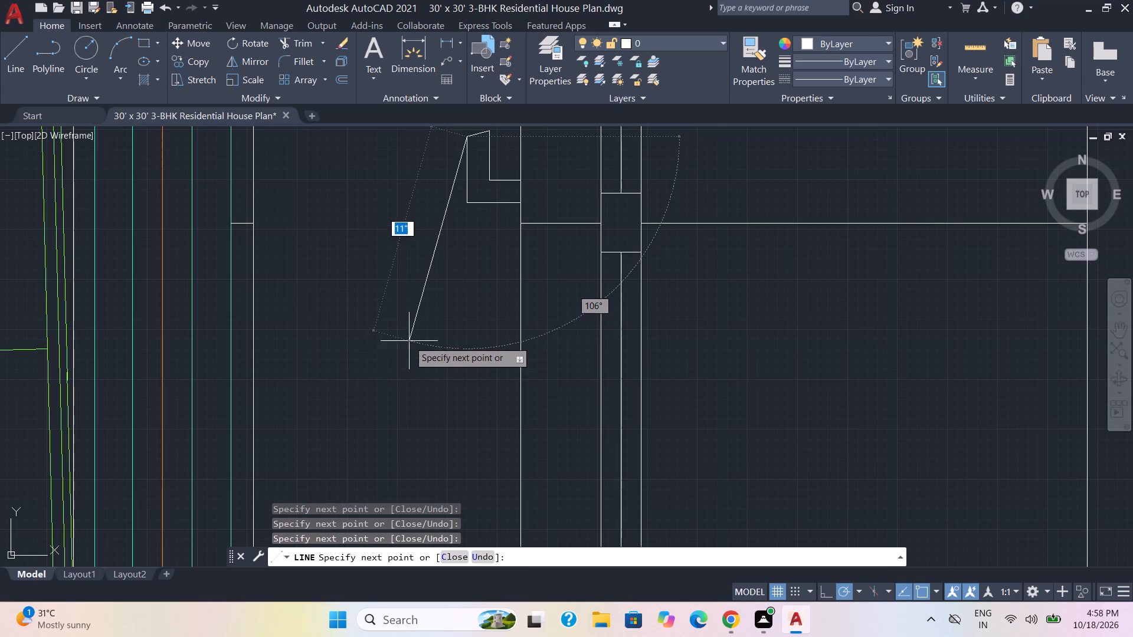
{"action": "middle_click_drag", "start_coordinate": [410, 340], "coordinate": [410, 441]}
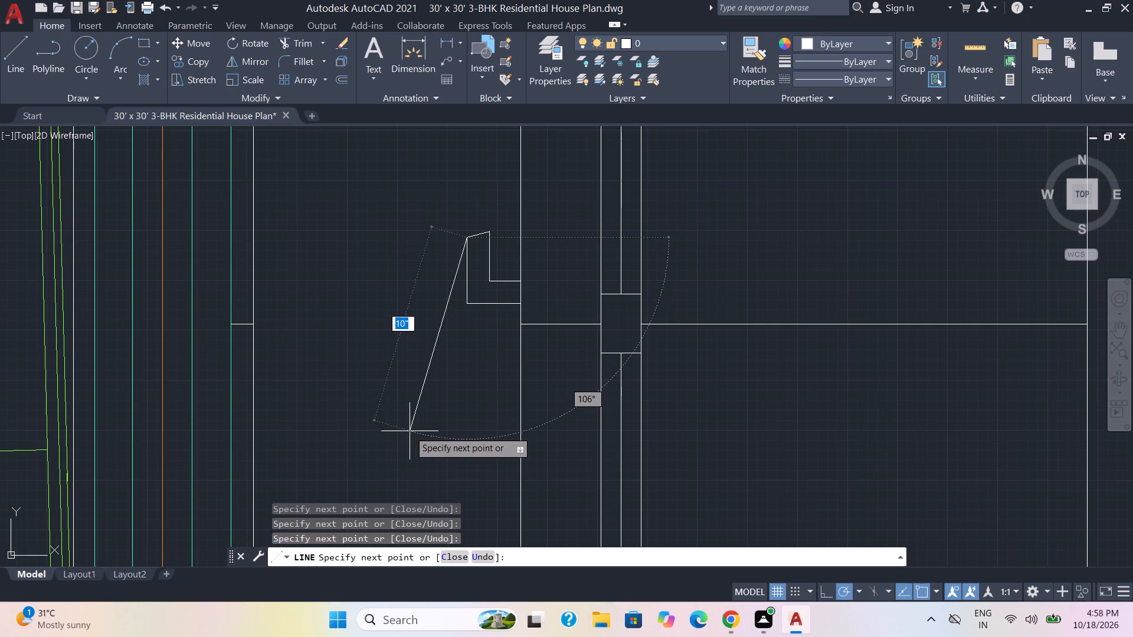
{"action": "key", "text": "Escape"}
Copy the five handle lines to the open space below the original, clear of the fridge's outer edge.
{"action": "scroll", "coordinate": [407, 445], "scroll_direction": "down", "scroll_amount": 1}
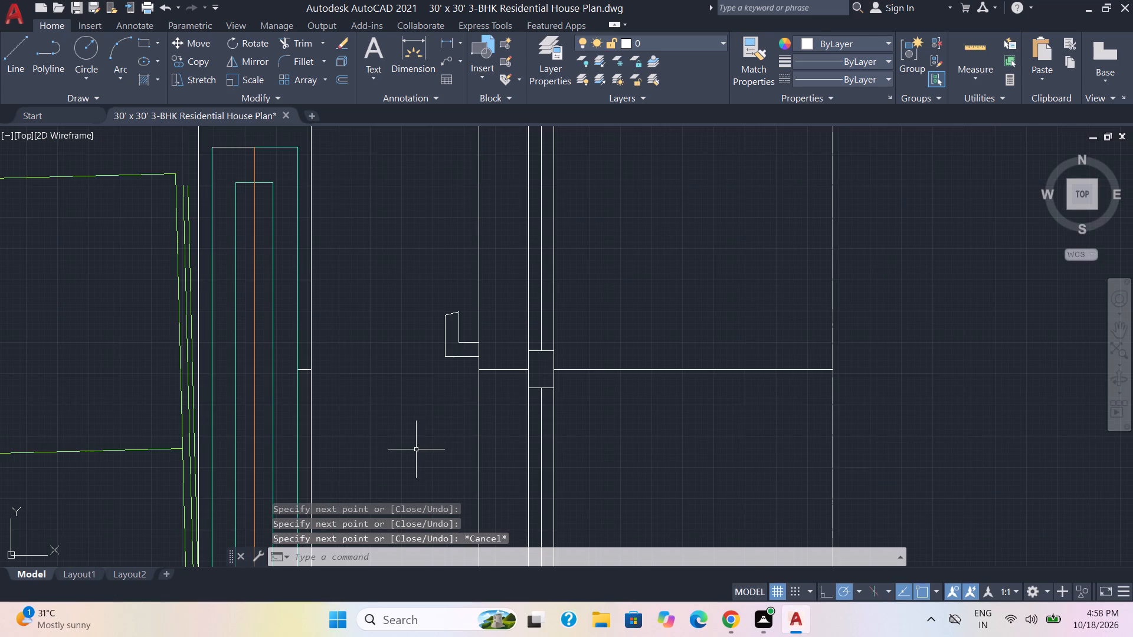
{"action": "scroll", "coordinate": [416, 449], "scroll_direction": "down", "scroll_amount": 1}
{"action": "middle_click_drag", "start_coordinate": [416, 449], "coordinate": [470, 333]}
{"action": "scroll", "coordinate": [522, 297], "scroll_direction": "up", "scroll_amount": 2}
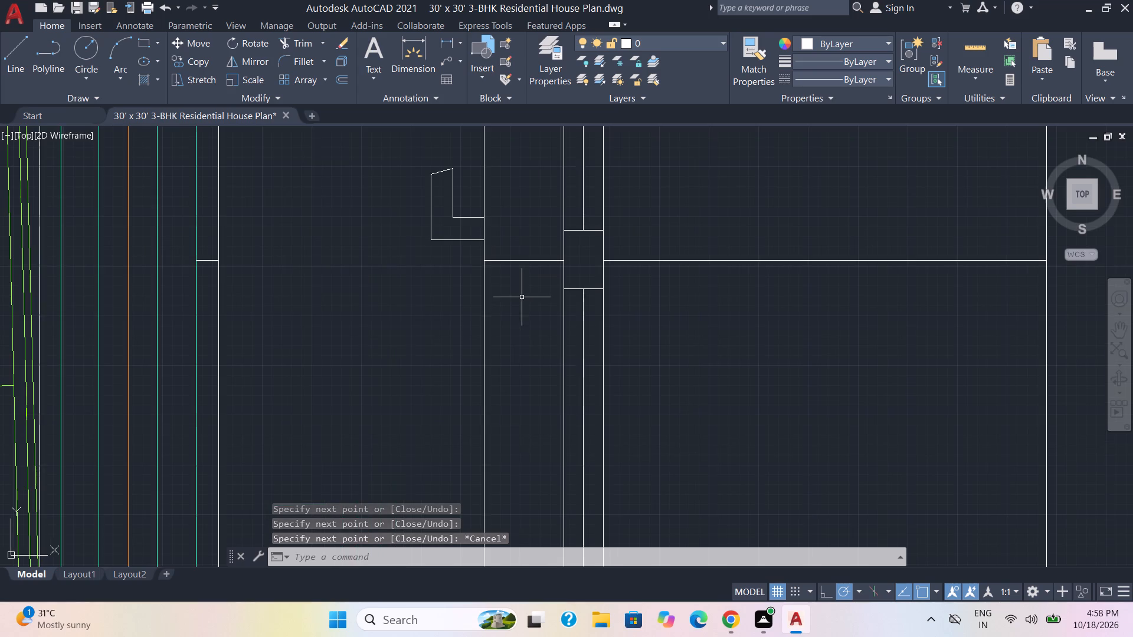
{"action": "left_click", "coordinate": [476, 266]}
{"action": "left_click", "coordinate": [435, 165]}
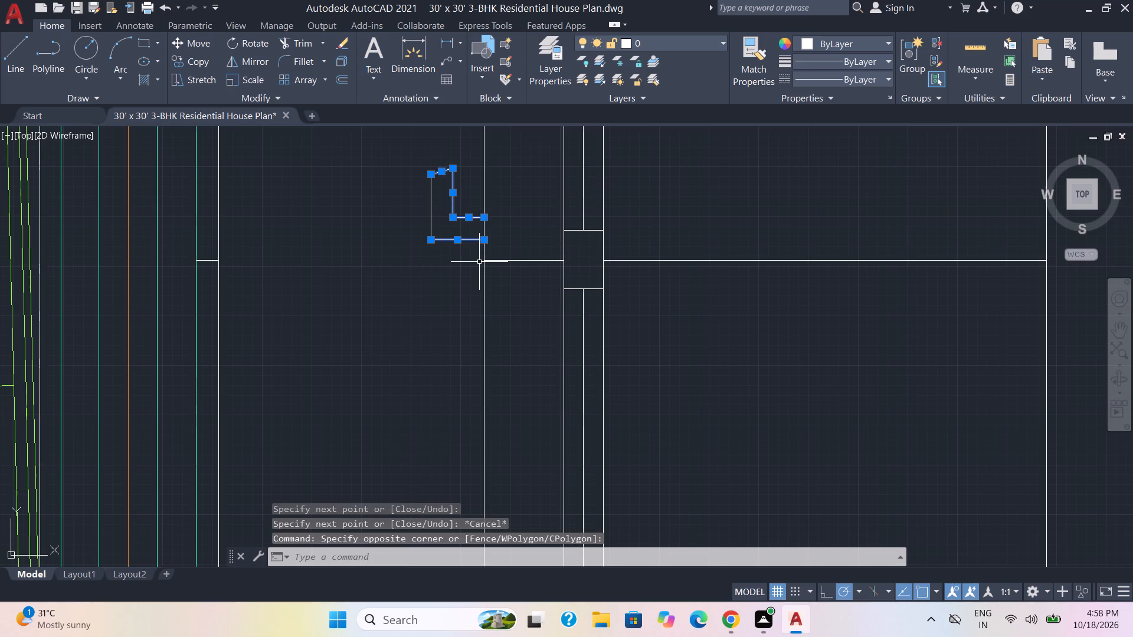
{"action": "left_click", "coordinate": [464, 262]}
{"action": "left_click", "coordinate": [424, 165]}
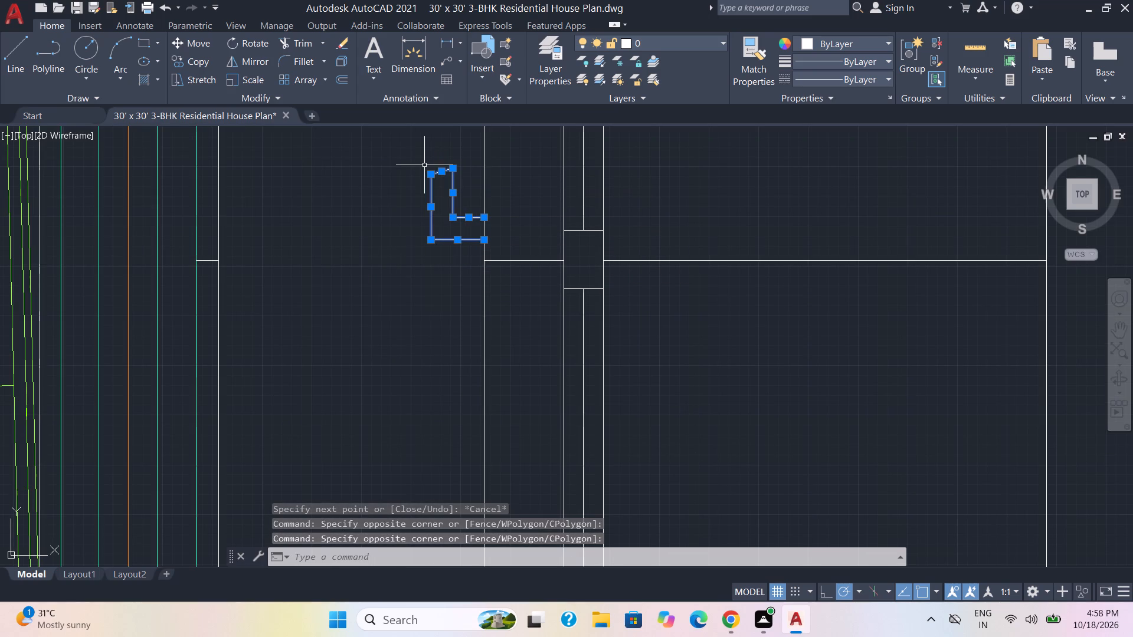
{"action": "key", "text": "c"}
{"action": "key", "text": "o"}
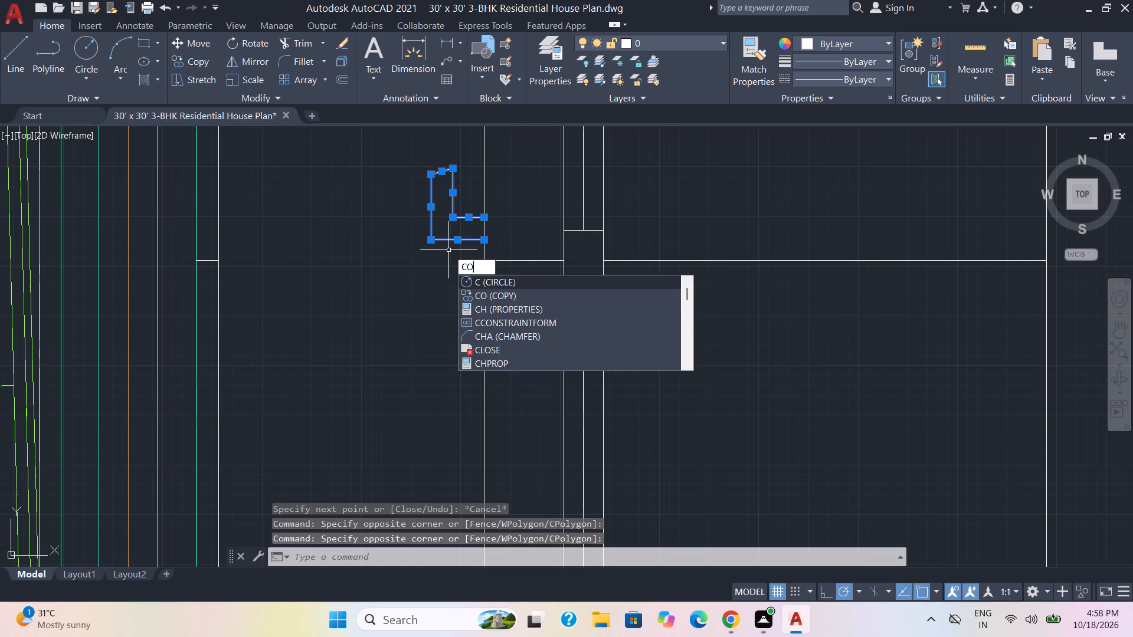
{"action": "key", "text": "Return"}
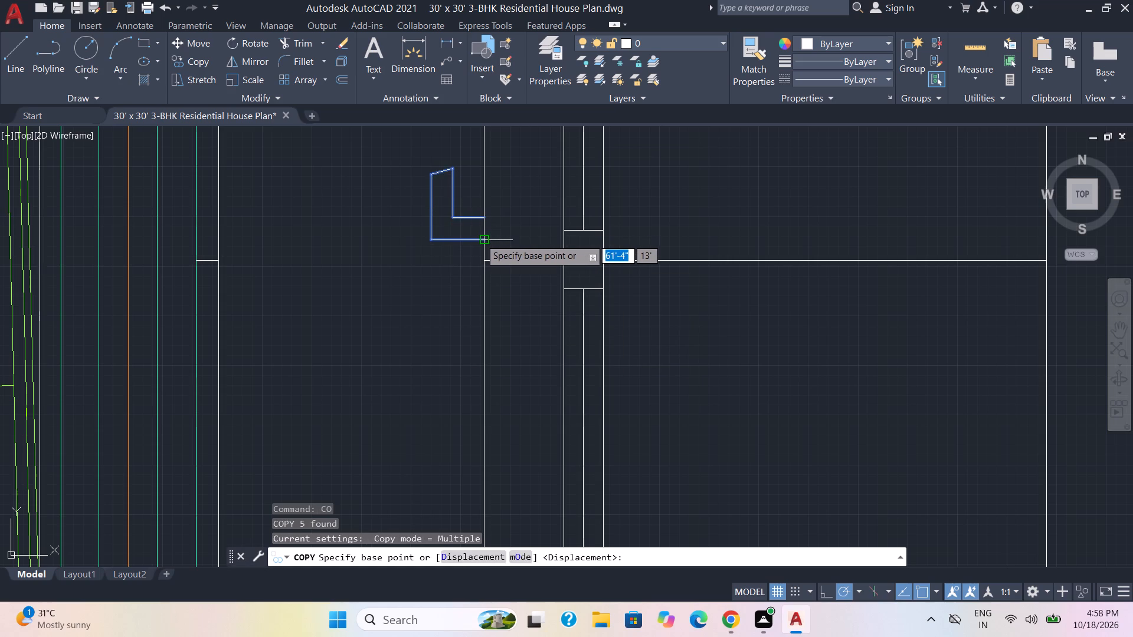
{"action": "left_click", "coordinate": [482, 239]}
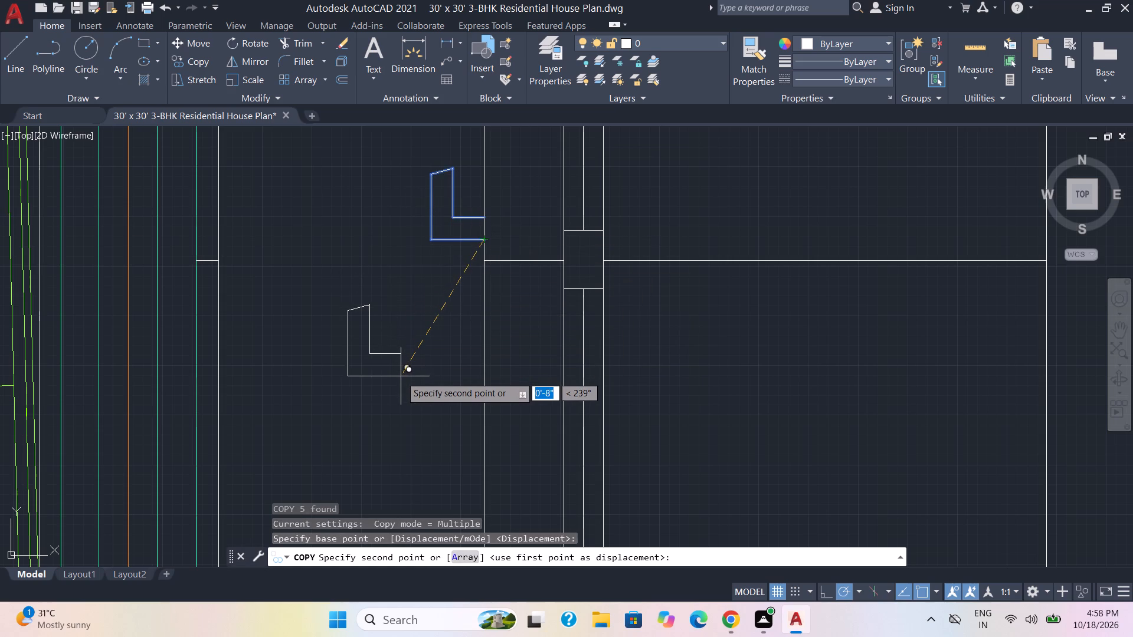
{"action": "left_click", "coordinate": [426, 373]}
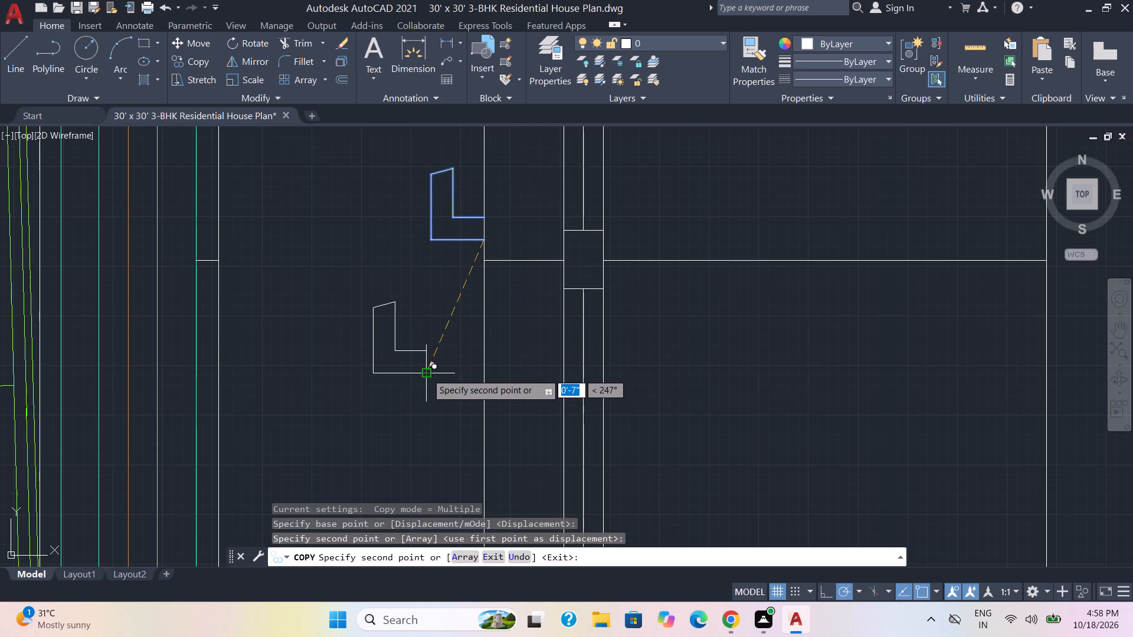
{"action": "key", "text": "Escape"}
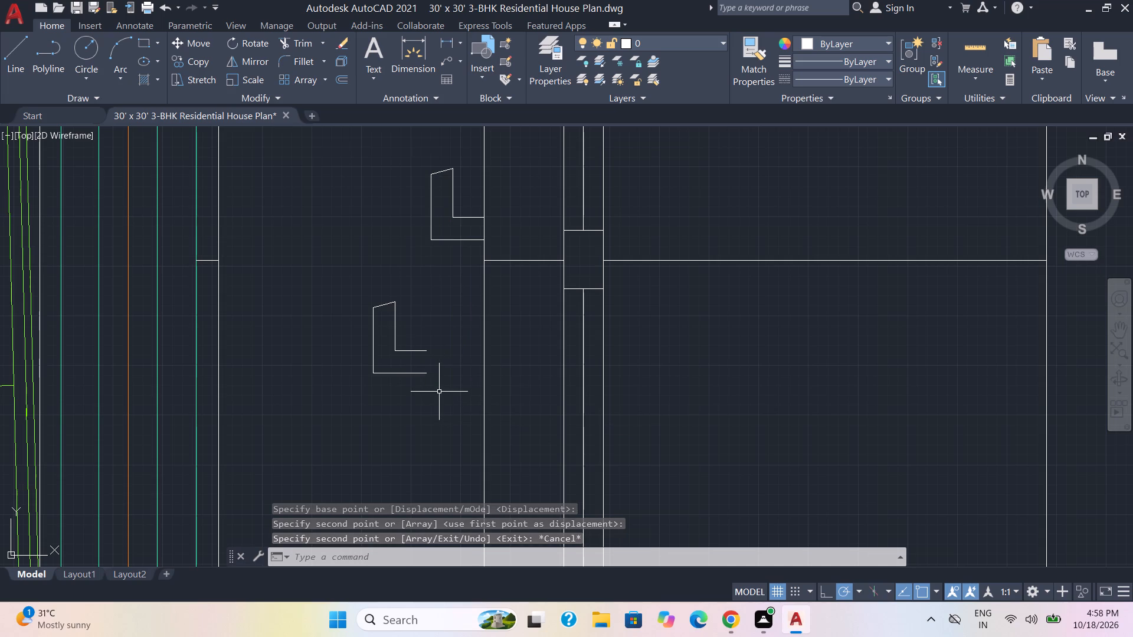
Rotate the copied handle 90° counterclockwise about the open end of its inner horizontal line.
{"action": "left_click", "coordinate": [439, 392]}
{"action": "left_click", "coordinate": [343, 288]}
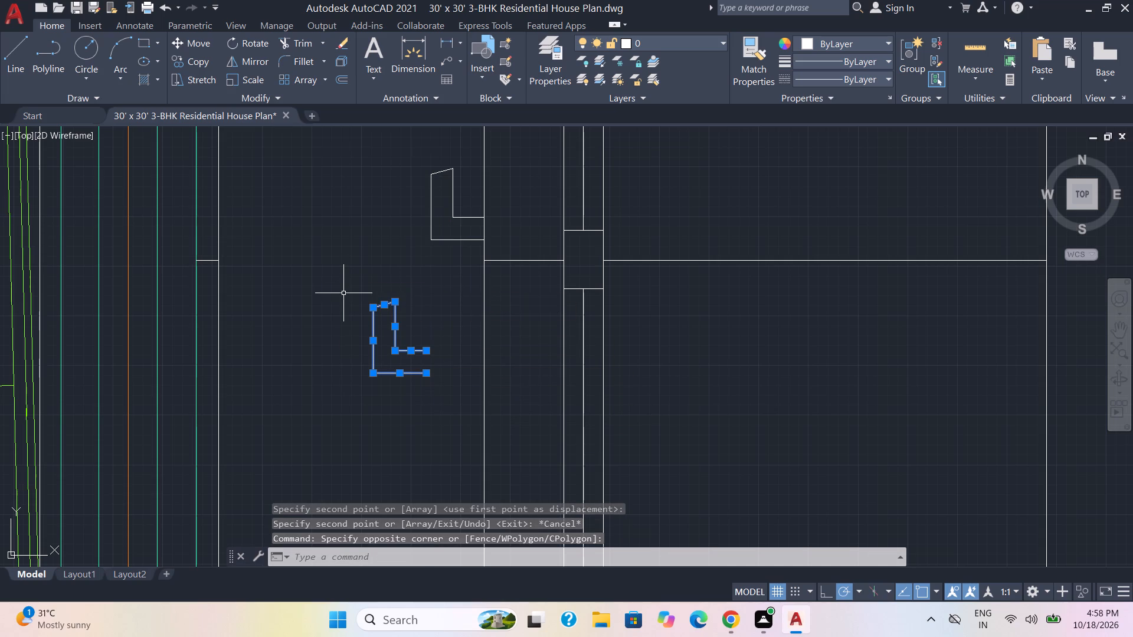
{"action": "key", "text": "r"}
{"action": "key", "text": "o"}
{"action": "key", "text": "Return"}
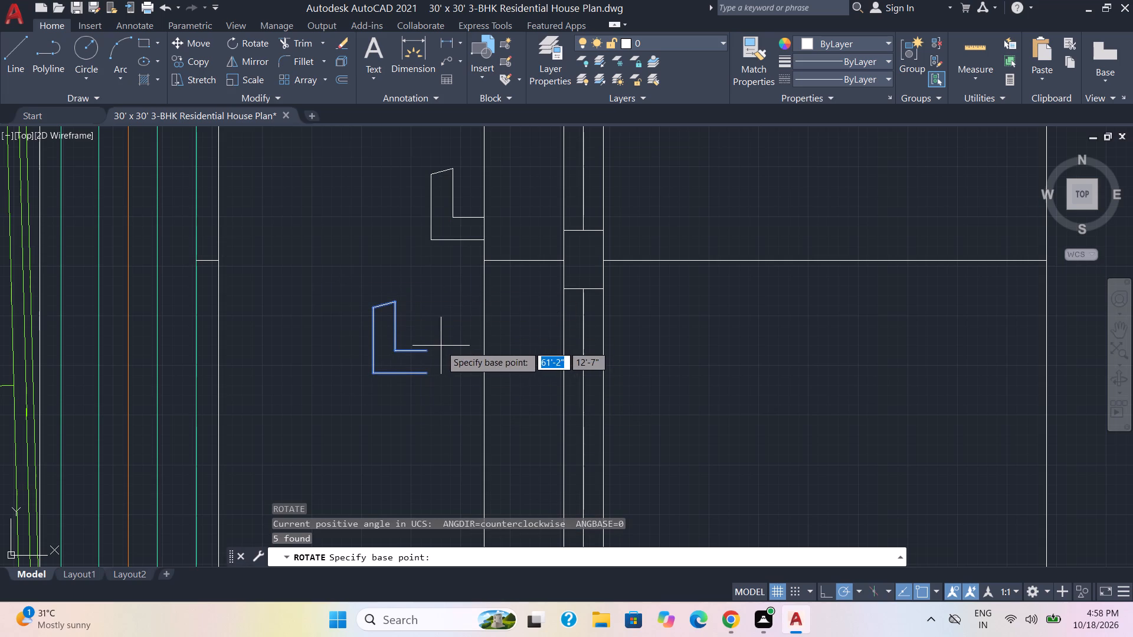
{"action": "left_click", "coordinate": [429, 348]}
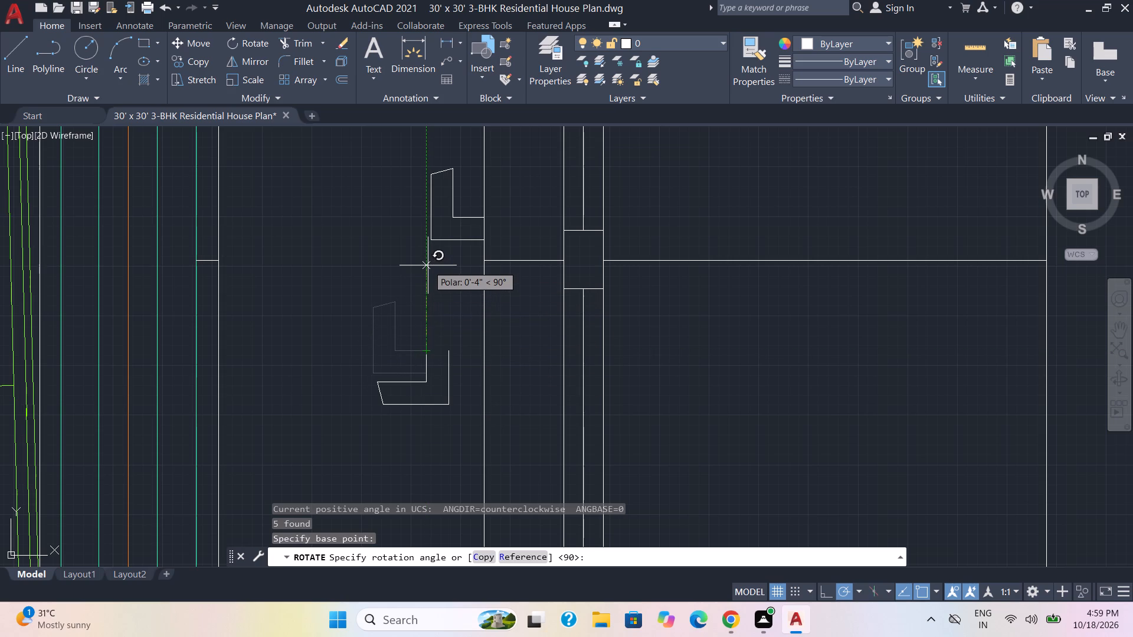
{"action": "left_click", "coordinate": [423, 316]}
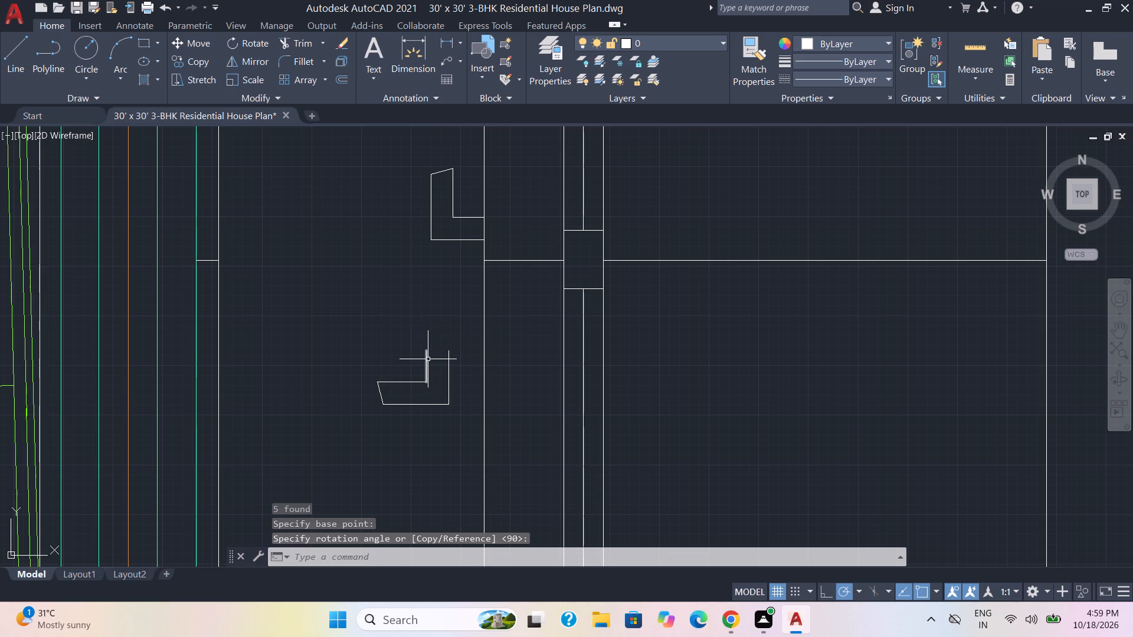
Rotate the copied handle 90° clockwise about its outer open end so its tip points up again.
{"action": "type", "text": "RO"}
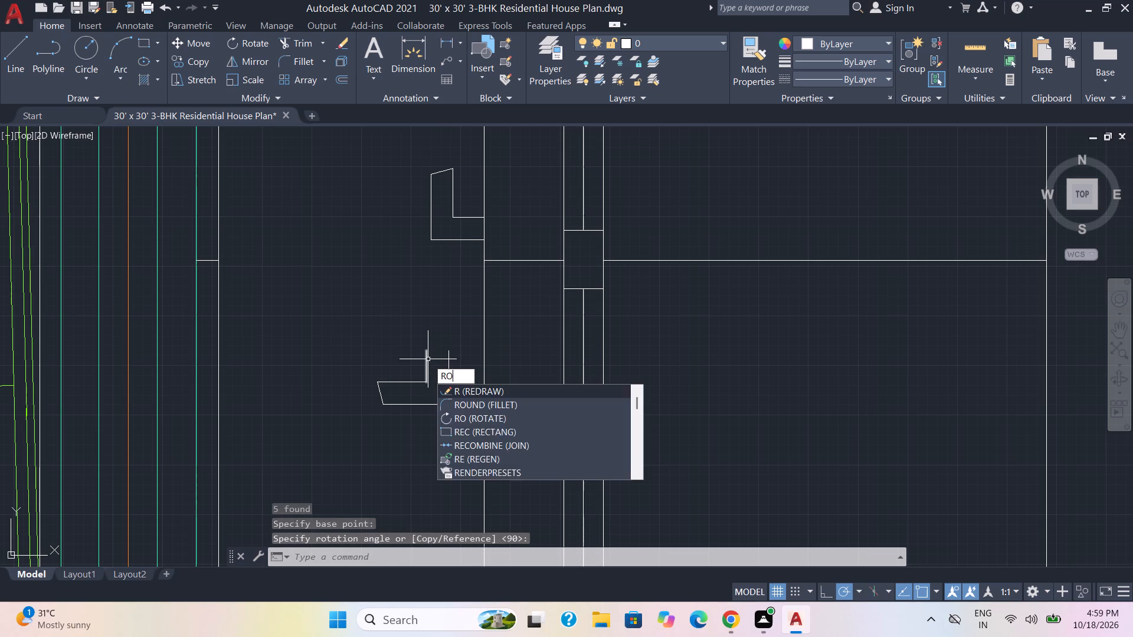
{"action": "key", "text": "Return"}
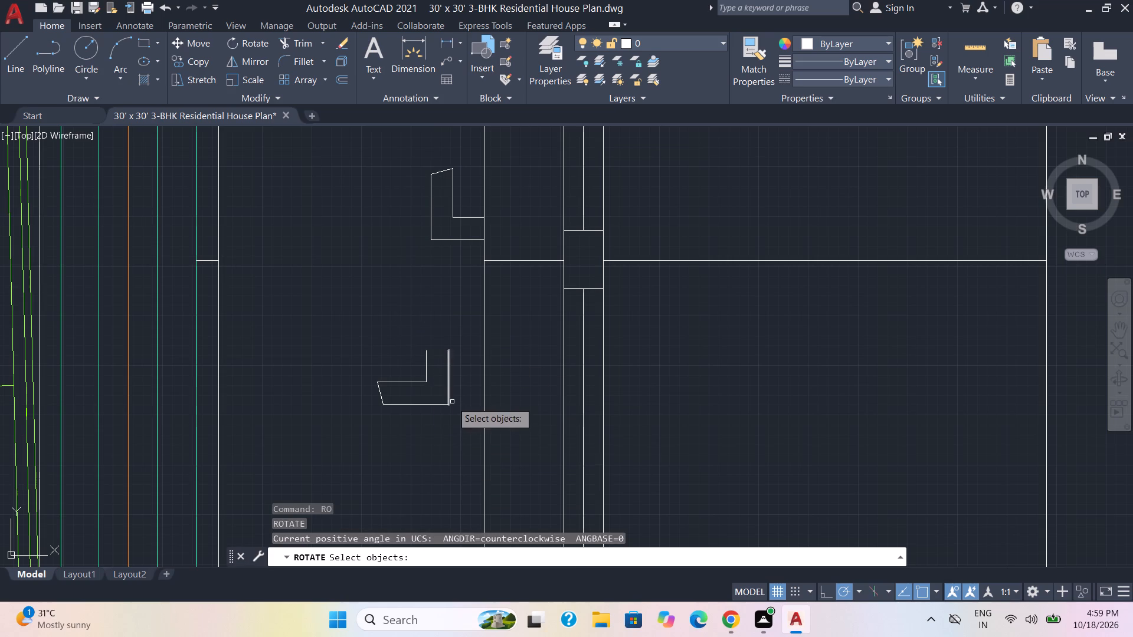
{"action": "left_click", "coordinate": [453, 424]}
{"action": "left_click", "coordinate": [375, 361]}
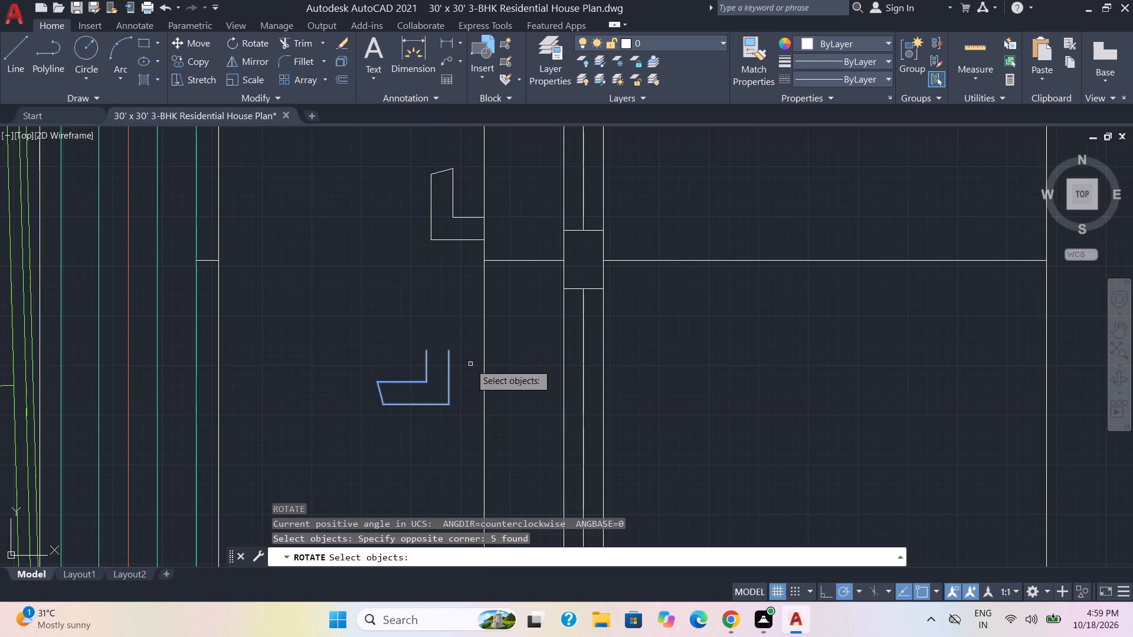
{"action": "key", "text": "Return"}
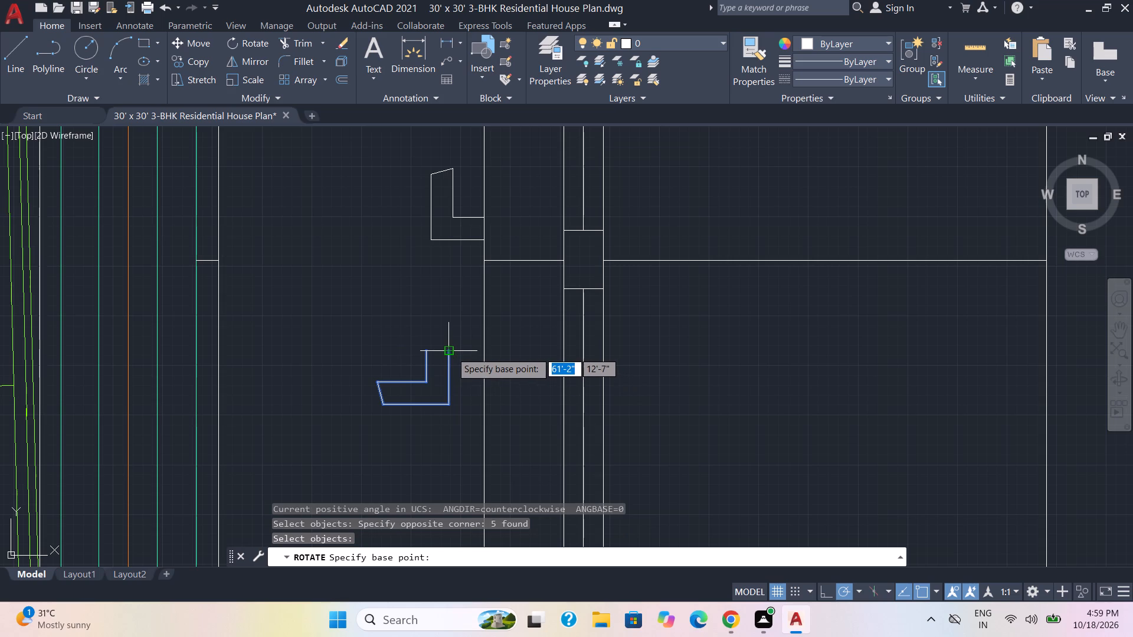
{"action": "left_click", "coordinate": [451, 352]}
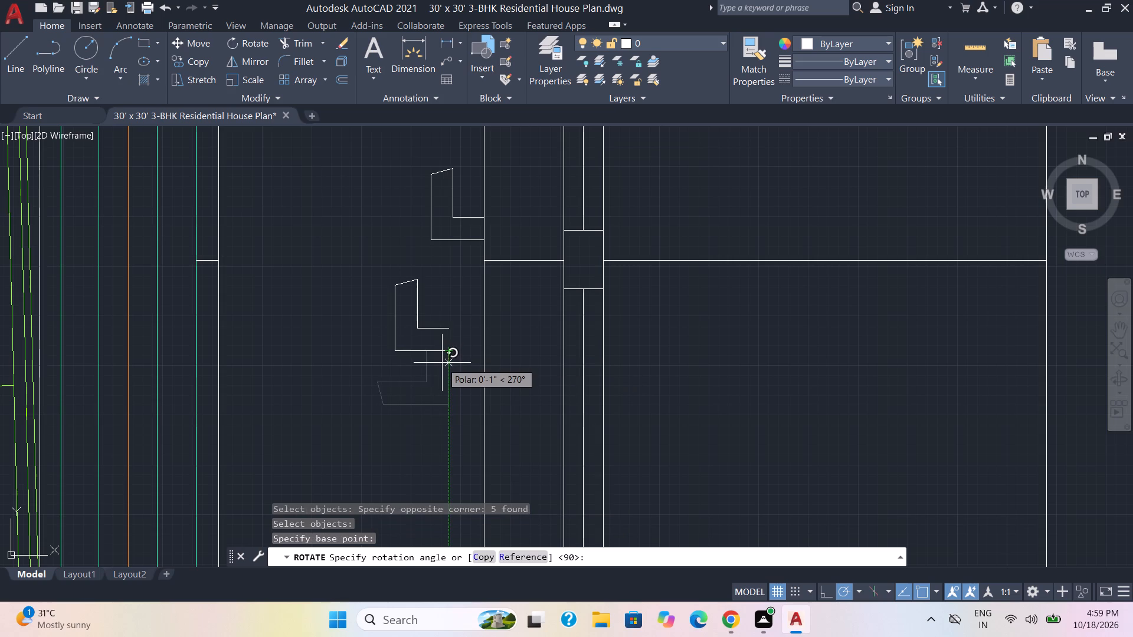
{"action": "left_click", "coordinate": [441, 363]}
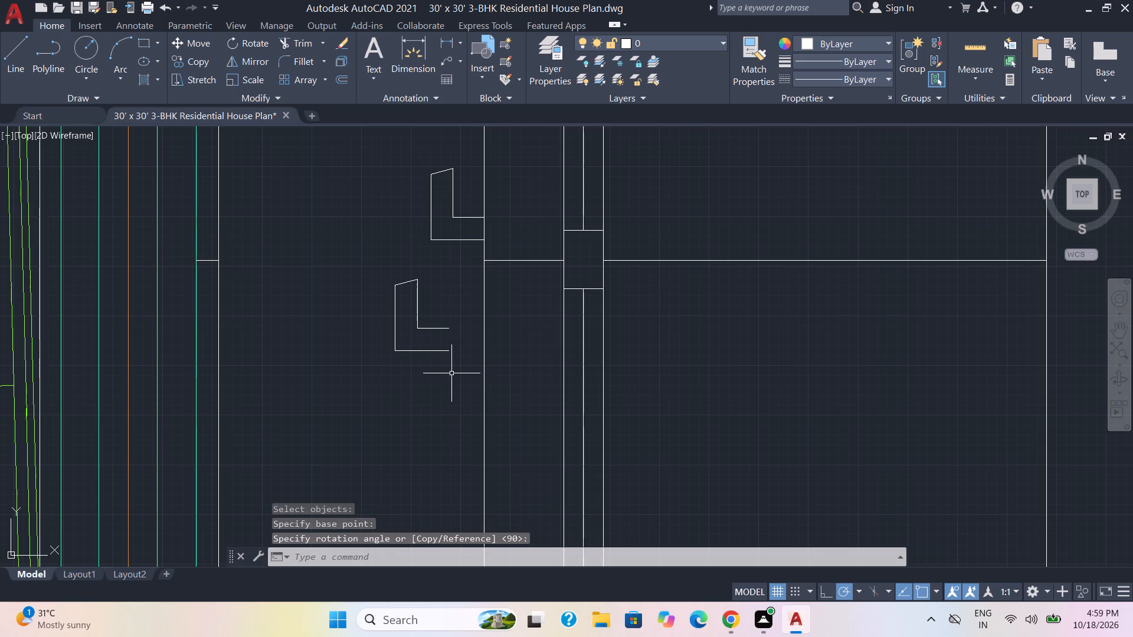
Mirror the copied handle about its bottom horizontal edge, erasing the source lines, so that its tip points down.
{"action": "left_click", "coordinate": [456, 376]}
{"action": "left_click", "coordinate": [378, 259]}
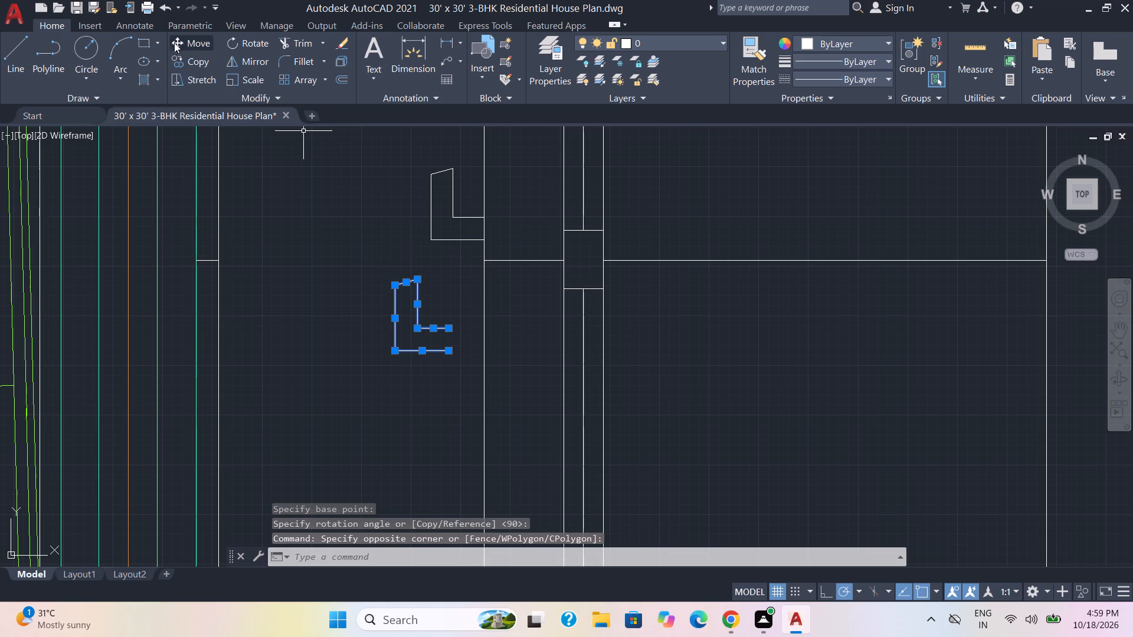
{"action": "left_click", "coordinate": [256, 61]}
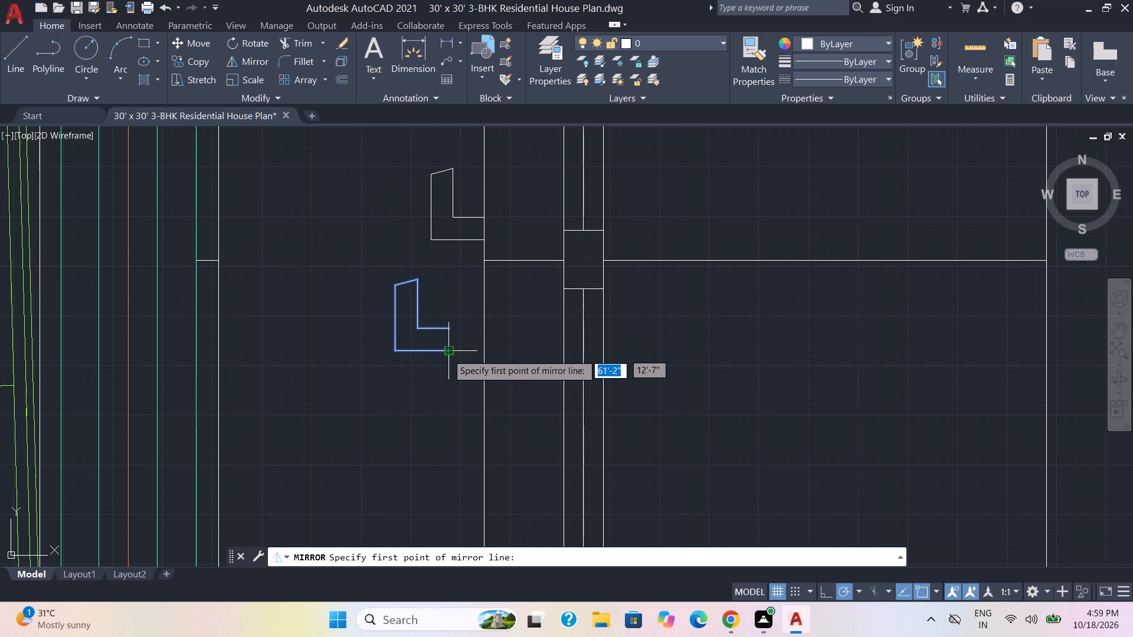
{"action": "left_click", "coordinate": [447, 357]}
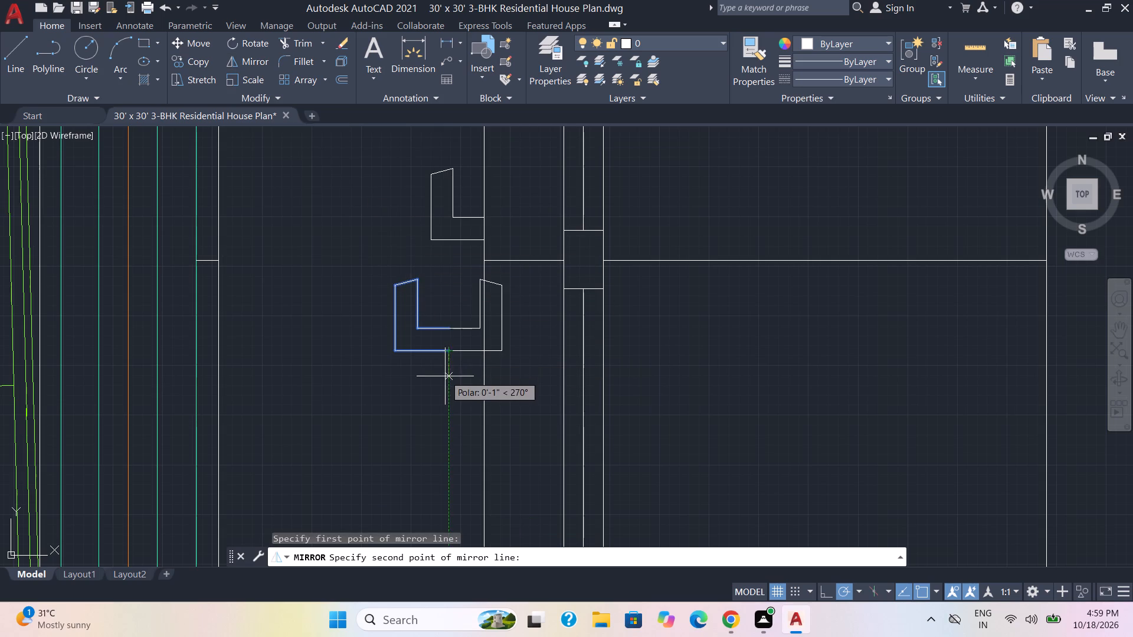
{"action": "left_click", "coordinate": [412, 352]}
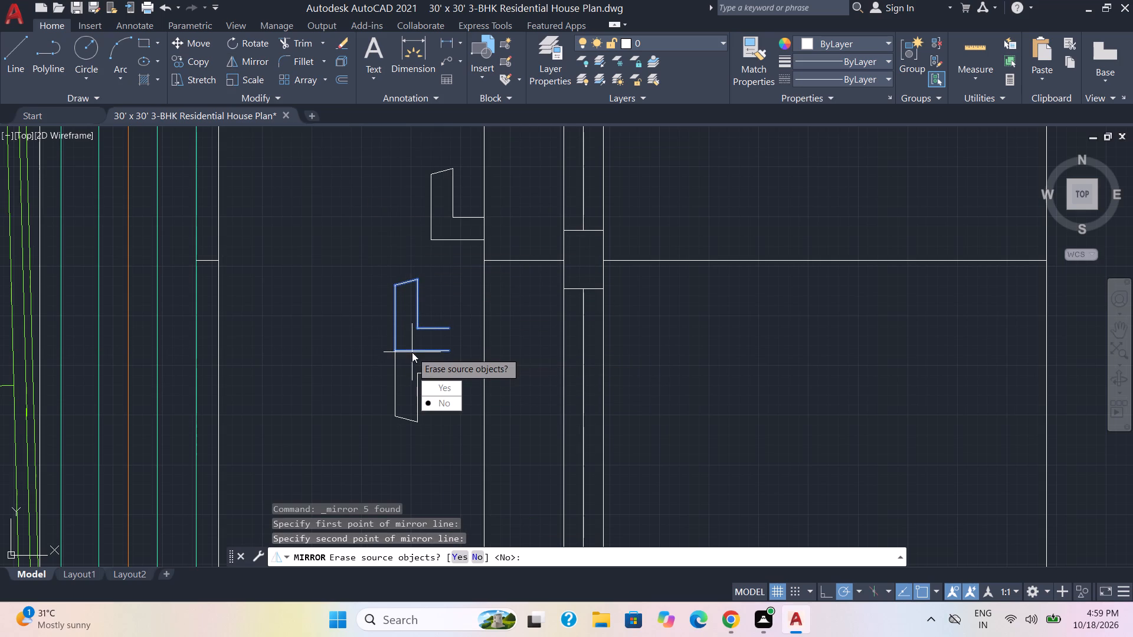
{"action": "left_click_drag", "start_coordinate": [435, 386], "coordinate": [412, 353]}
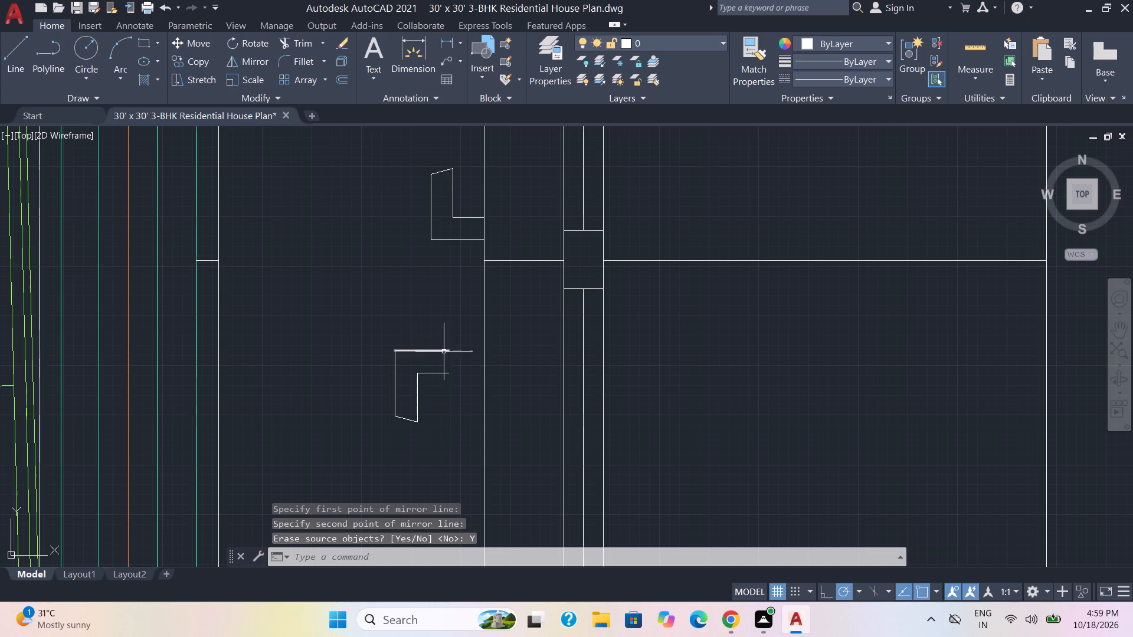
Move the mirrored handle up beside the fridge's outer edge, just below the original handle.
{"action": "left_click", "coordinate": [459, 444]}
{"action": "left_click", "coordinate": [391, 324]}
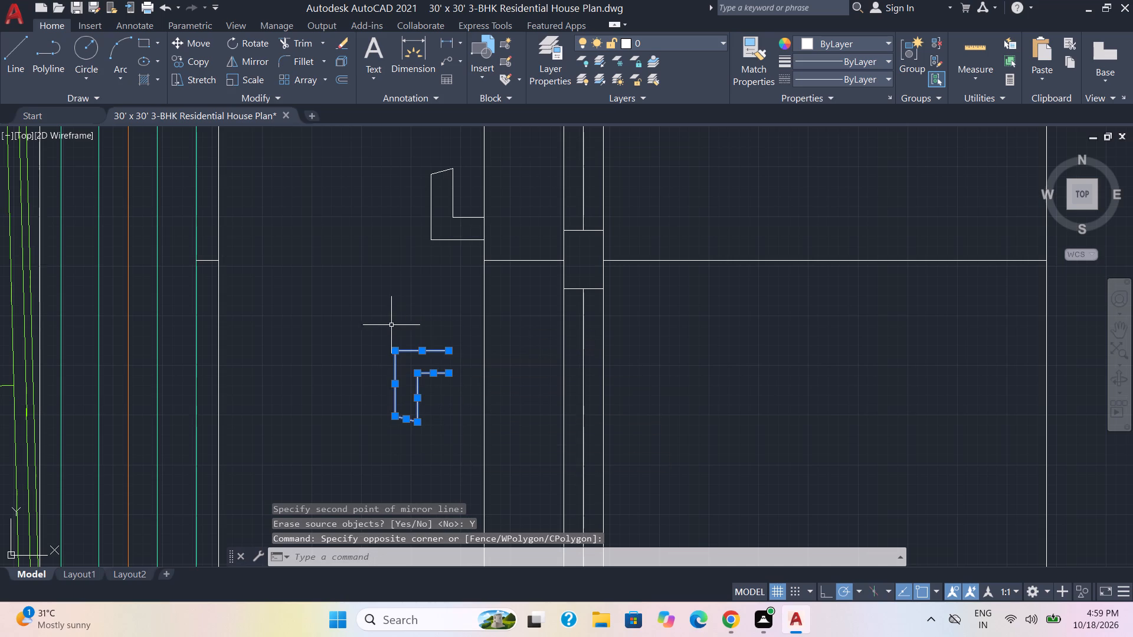
{"action": "key", "text": "m"}
{"action": "key", "text": "Return"}
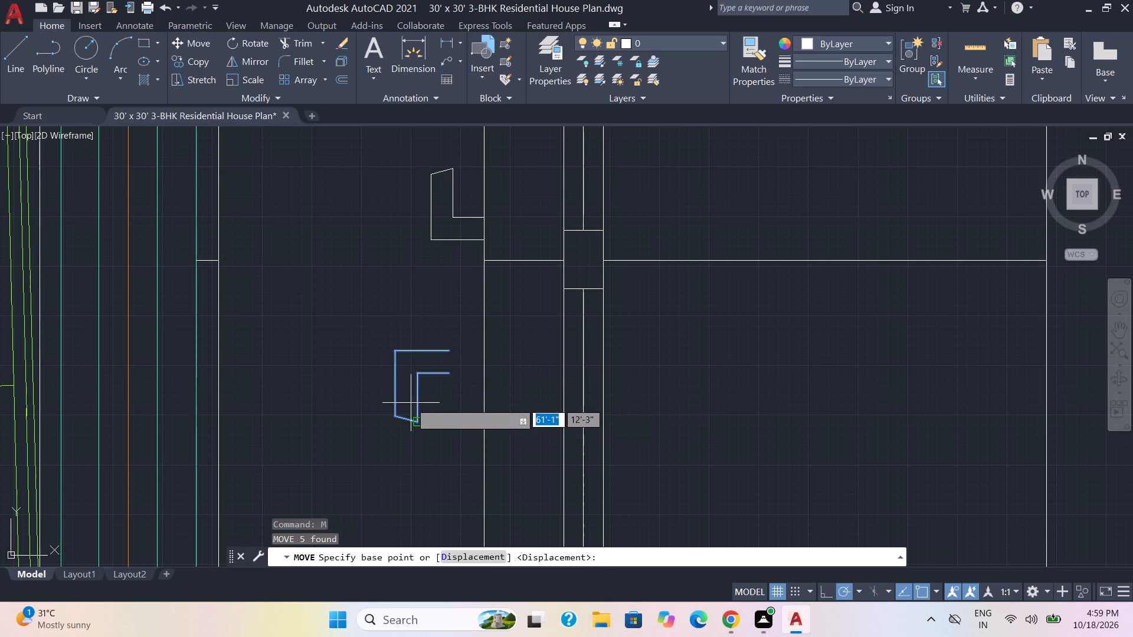
{"action": "left_click", "coordinate": [395, 420]}
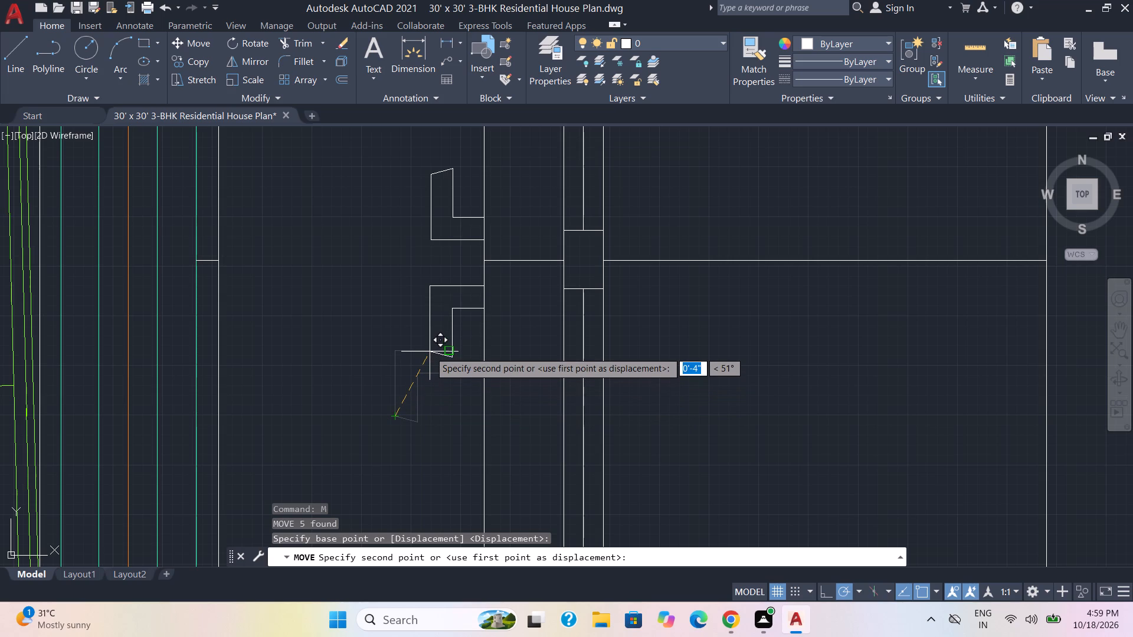
{"action": "left_click", "coordinate": [430, 350]}
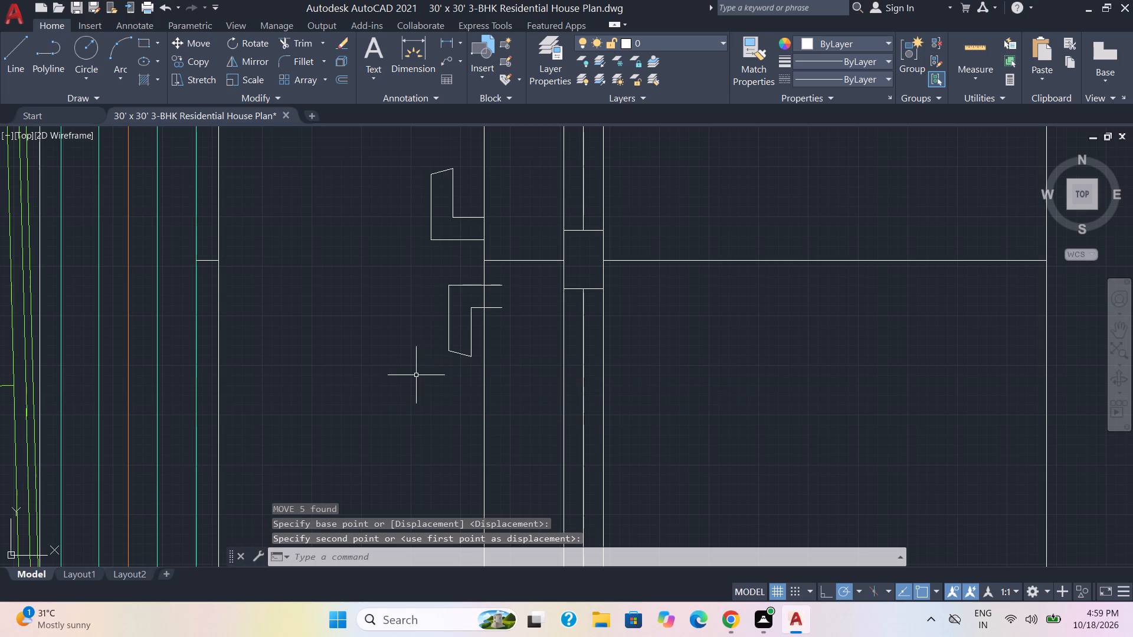
Move the lower handle horizontally so the open ends of its two horizontal lines meet the fridge's outer edge.
{"action": "left_click", "coordinate": [467, 373]}
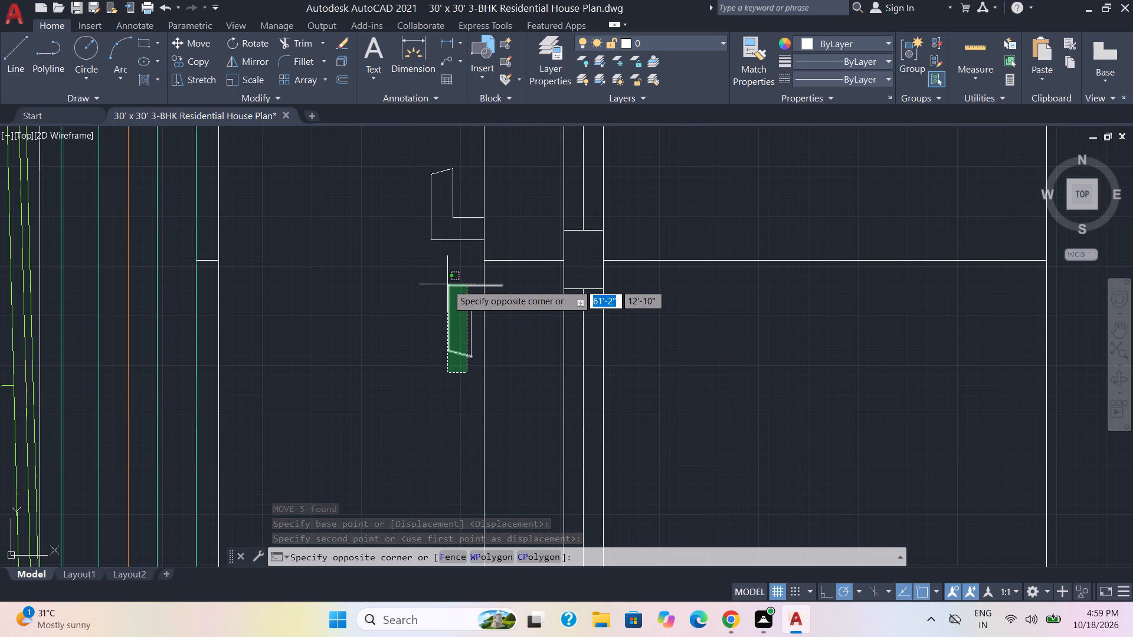
{"action": "left_click", "coordinate": [440, 272]}
{"action": "left_click", "coordinate": [475, 337]}
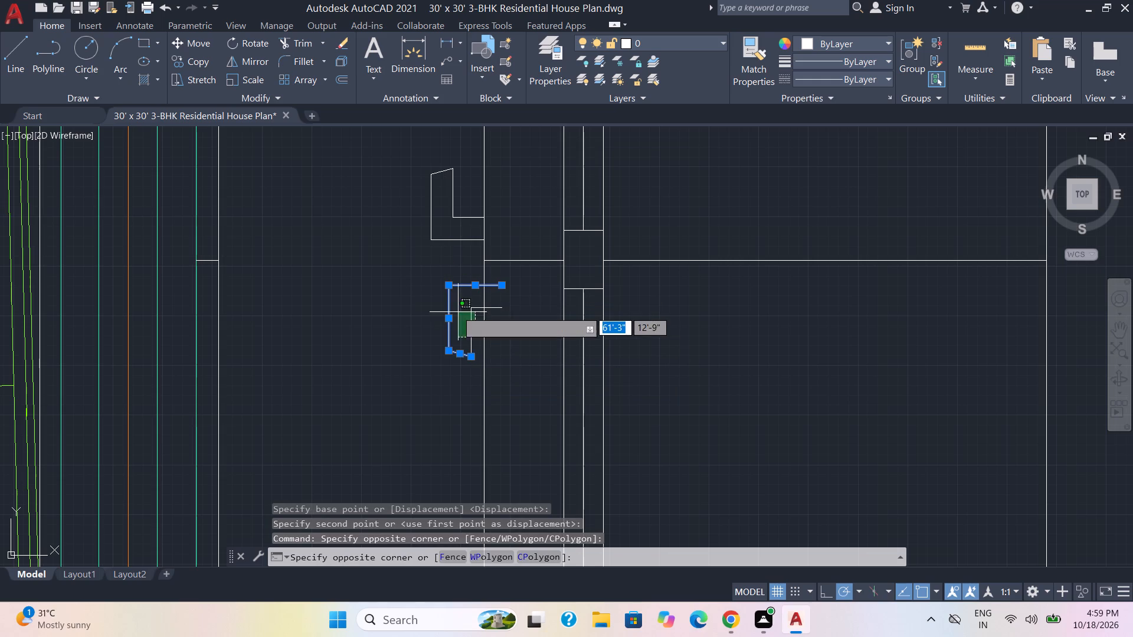
{"action": "left_click", "coordinate": [448, 303]}
{"action": "key", "text": "m"}
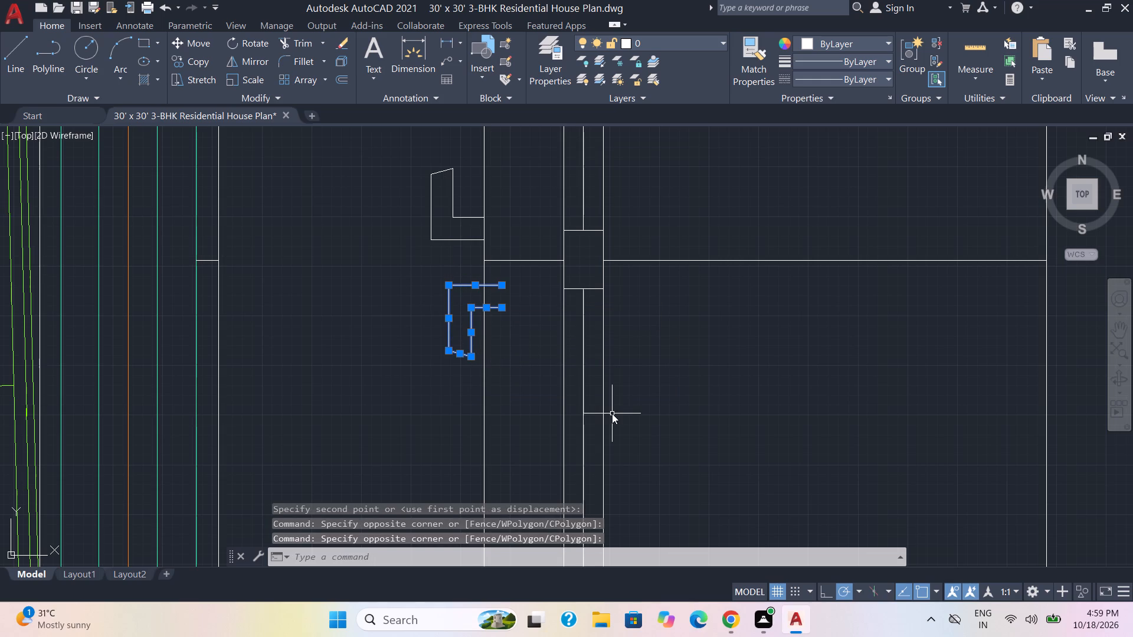
{"action": "key", "text": "Return"}
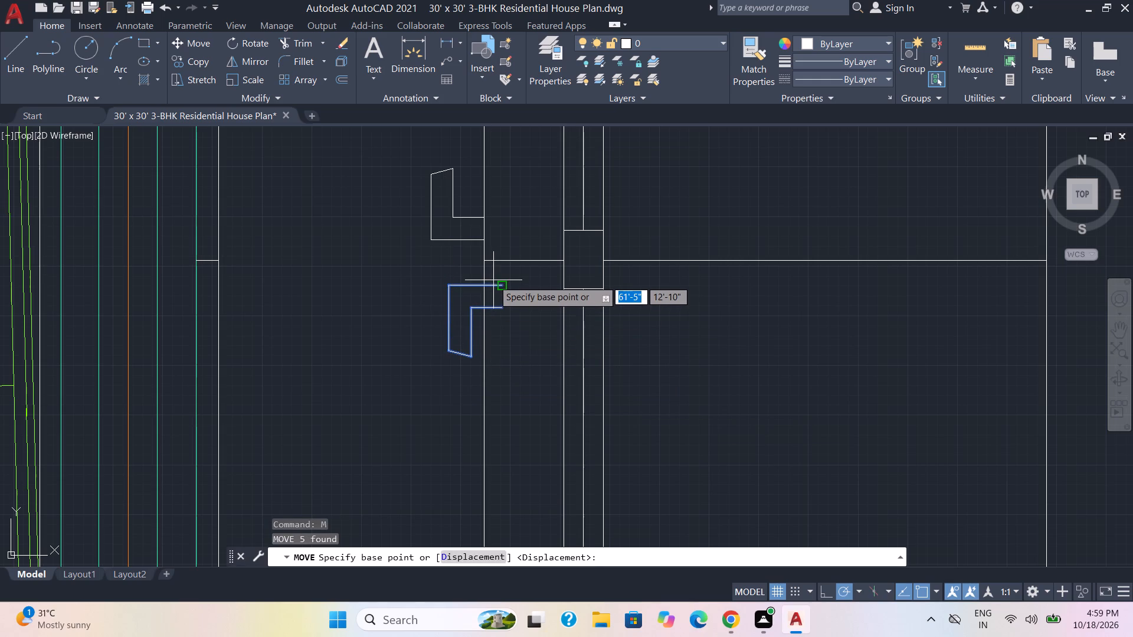
{"action": "left_click", "coordinate": [497, 286]}
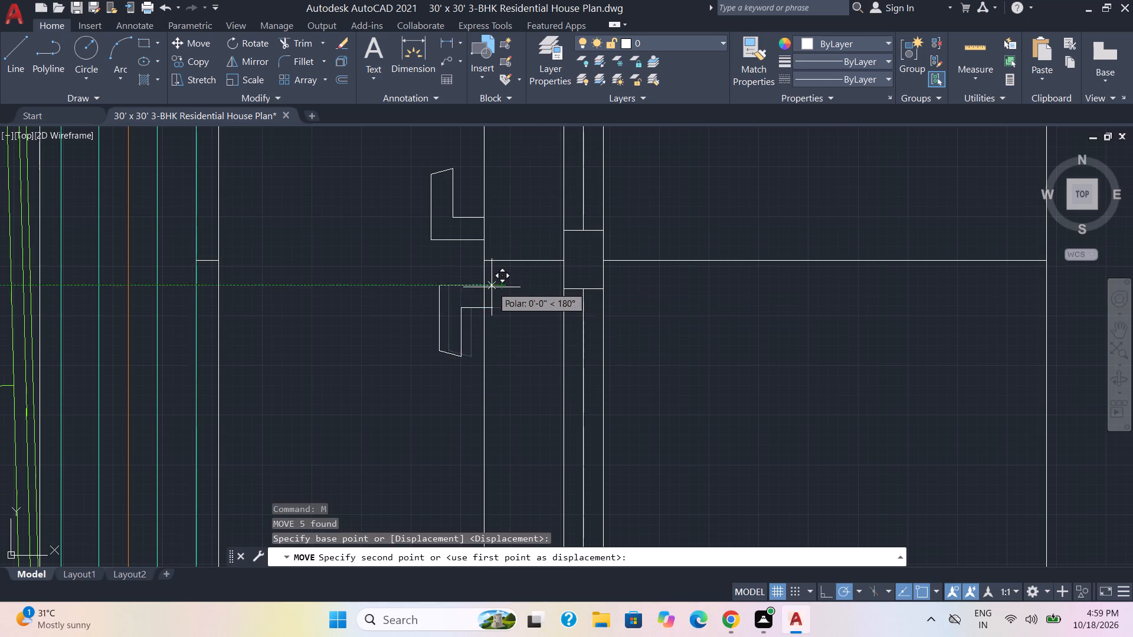
{"action": "scroll", "coordinate": [486, 287], "scroll_direction": "up", "scroll_amount": 4}
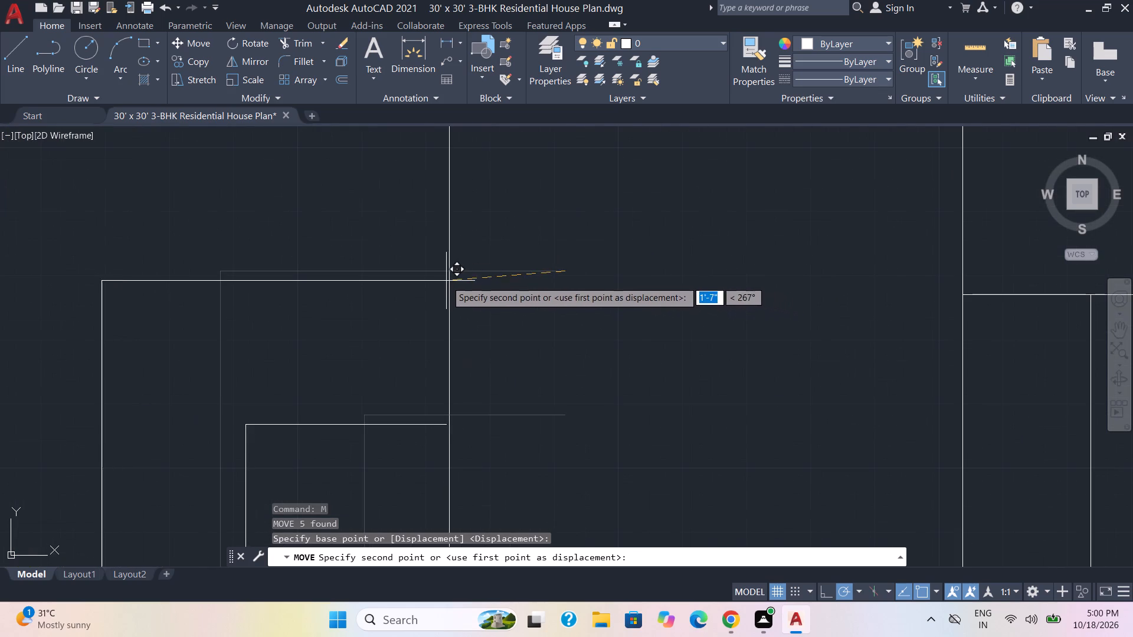
{"action": "left_click", "coordinate": [448, 272]}
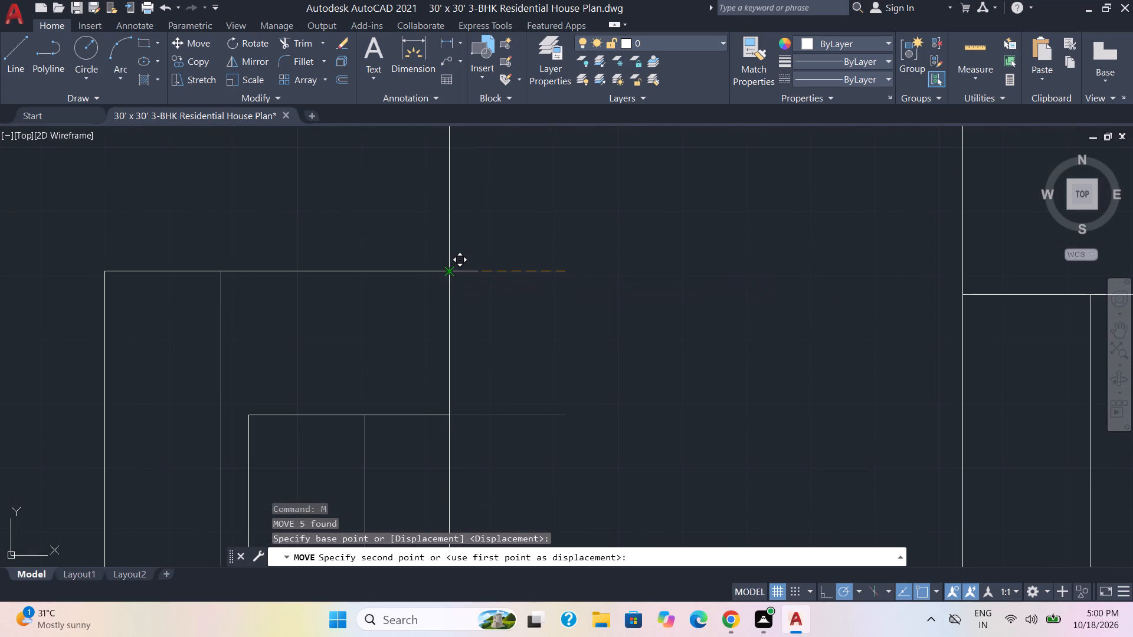
Join all the lines of the redrawn fridge and its handles into polylines.
{"action": "scroll", "coordinate": [564, 292], "scroll_direction": "down", "scroll_amount": 5}
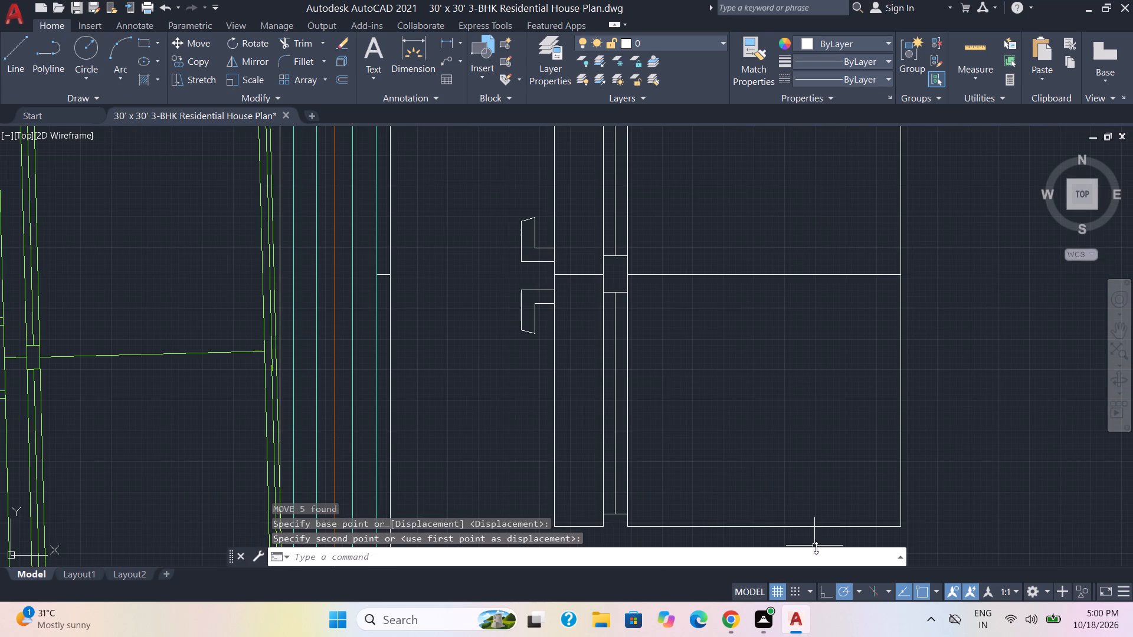
{"action": "scroll", "coordinate": [816, 530], "scroll_direction": "down", "scroll_amount": 1}
{"action": "scroll", "coordinate": [869, 471], "scroll_direction": "down", "scroll_amount": 2}
{"action": "middle_click_drag", "start_coordinate": [919, 484], "coordinate": [860, 365]}
{"action": "left_click", "coordinate": [846, 398]}
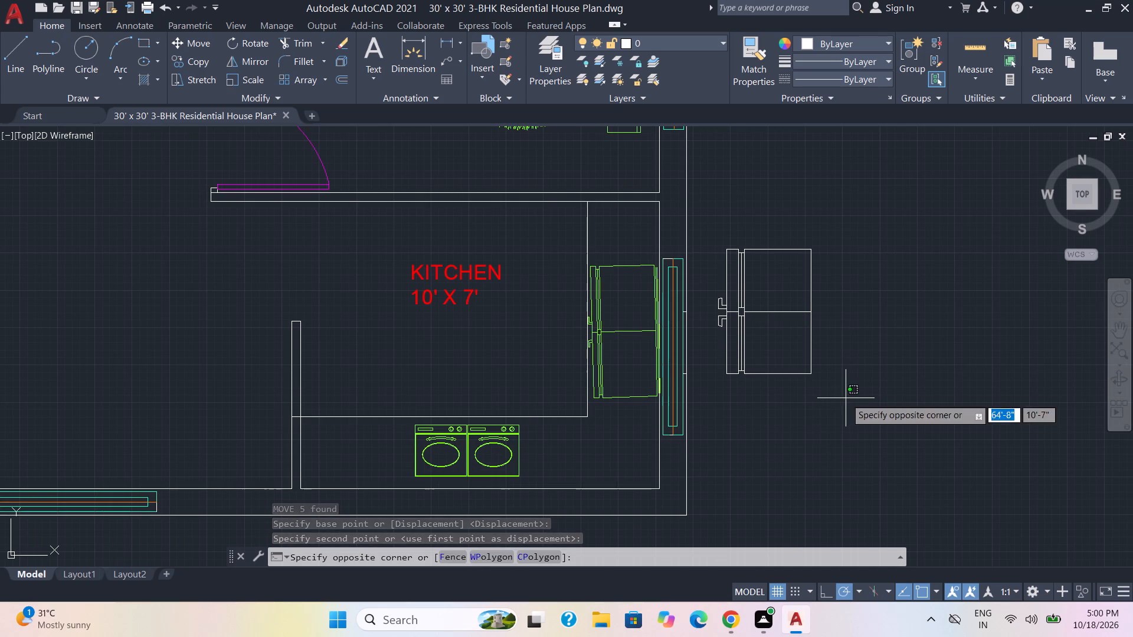
{"action": "left_click", "coordinate": [715, 228]}
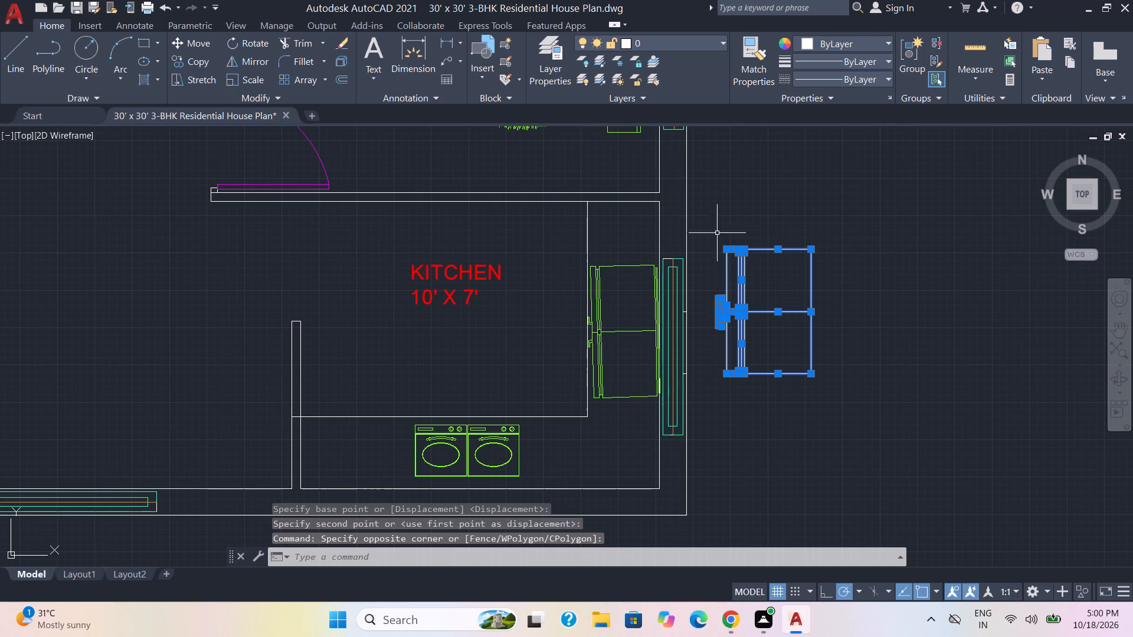
{"action": "key", "text": "j"}
{"action": "key", "text": "Return"}
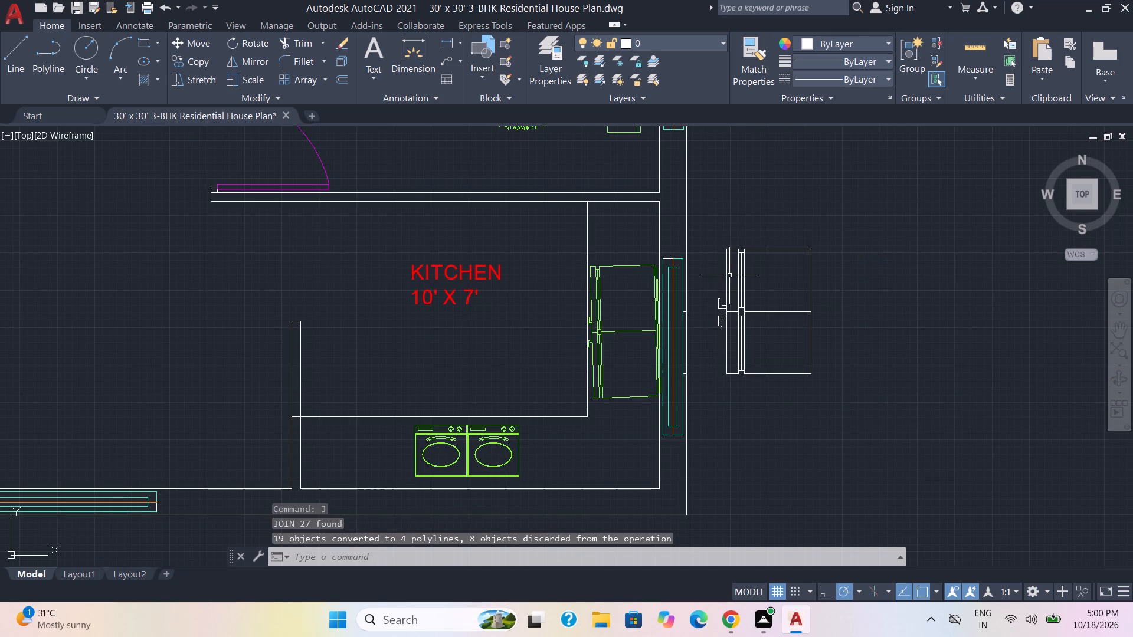
Scale the redrawn fridge down about its upper back corner to suit the depth of the kitchen counter.
{"action": "left_click", "coordinate": [851, 407]}
{"action": "left_click", "coordinate": [714, 222]}
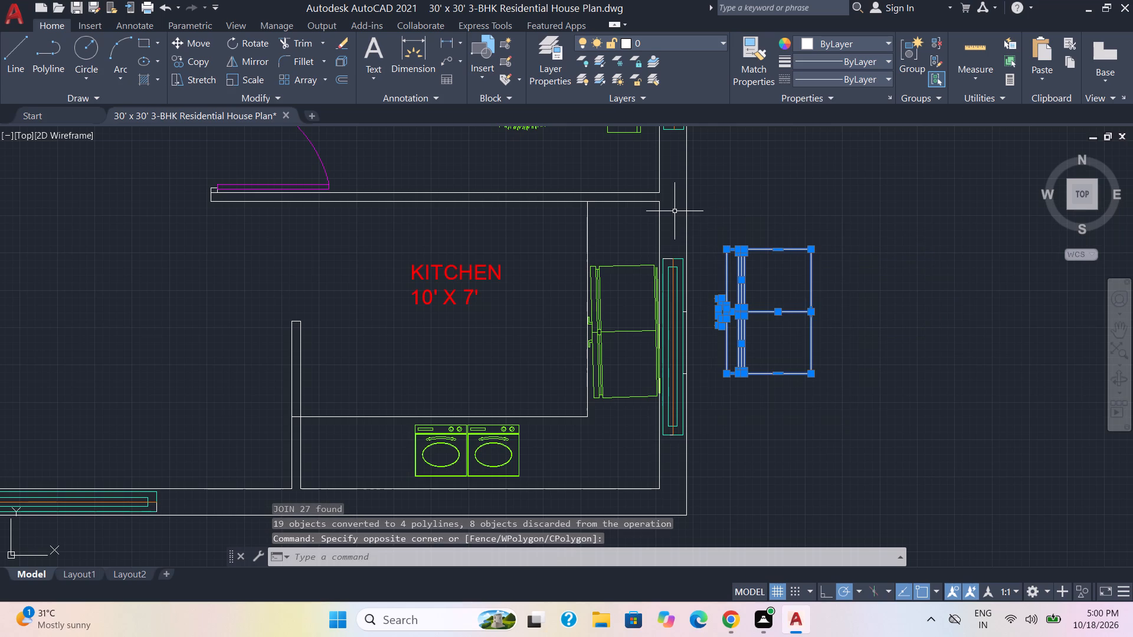
{"action": "type", "text": "SC"}
{"action": "key", "text": "Return"}
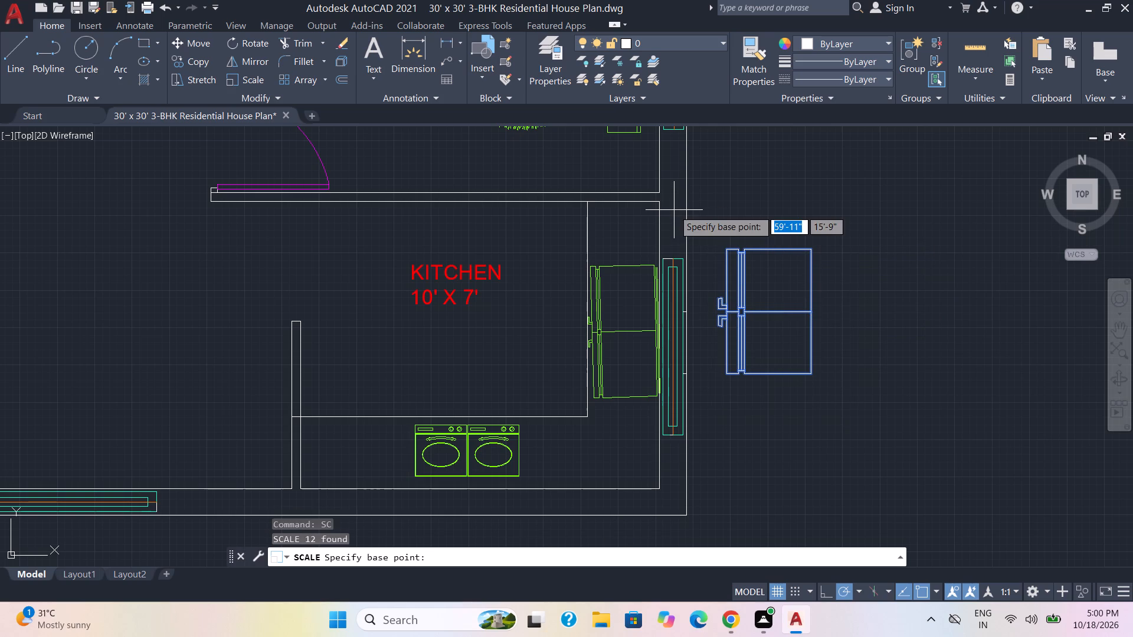
{"action": "left_click", "coordinate": [811, 254]}
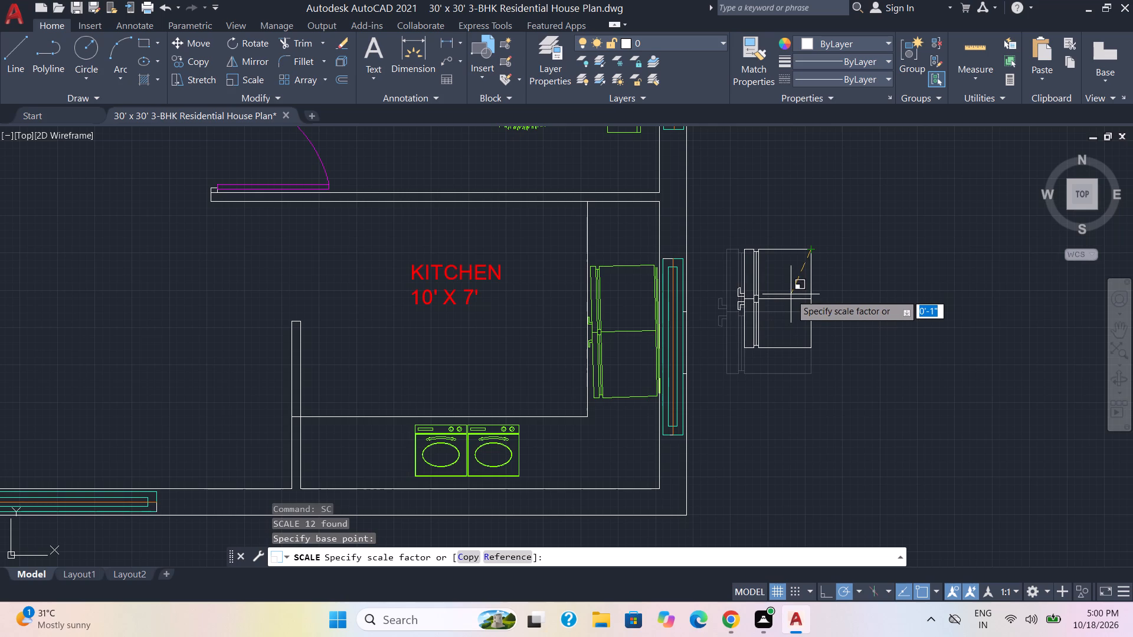
{"action": "left_click", "coordinate": [791, 294]}
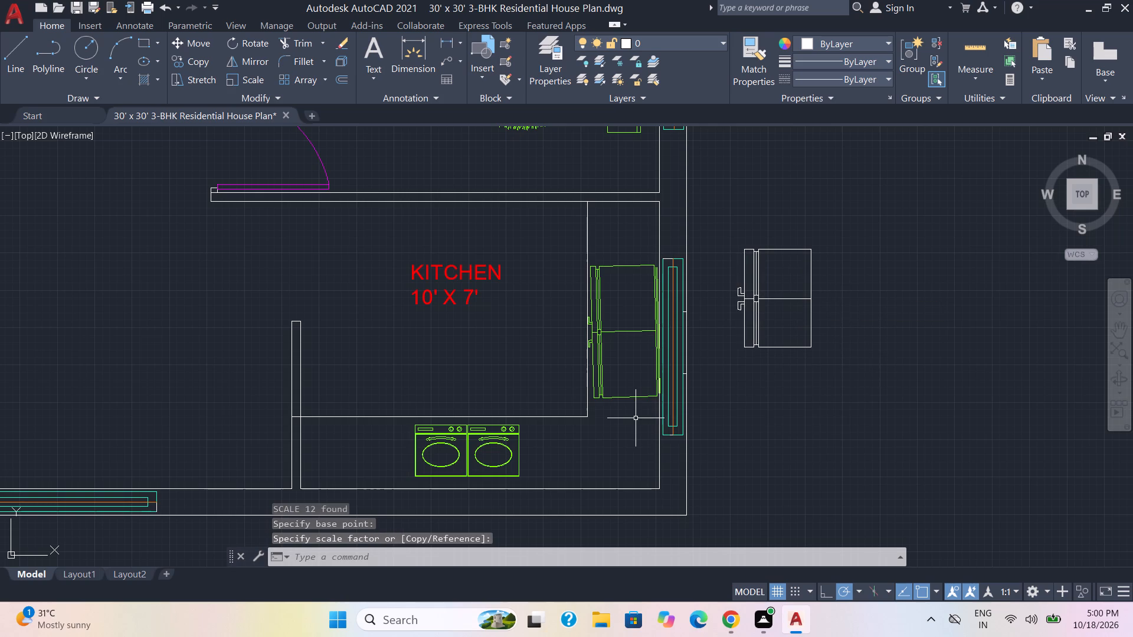
Delete the old tilted fridge from the kitchen counter beside the window.
{"action": "left_click", "coordinate": [636, 418]}
{"action": "left_click", "coordinate": [617, 287]}
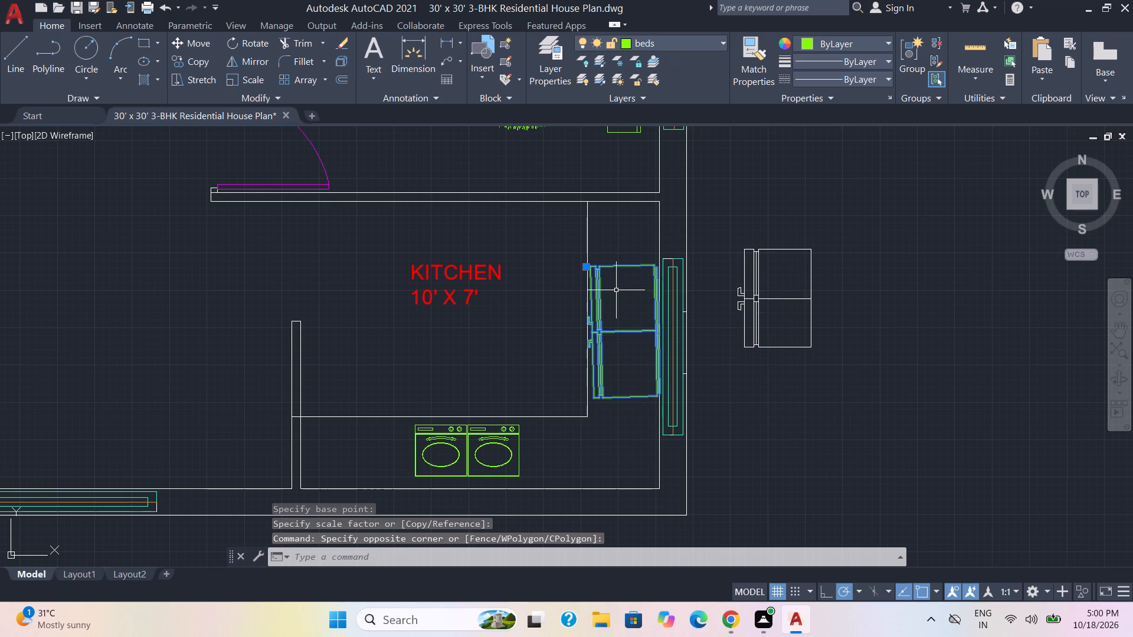
{"action": "key", "text": "Delete"}
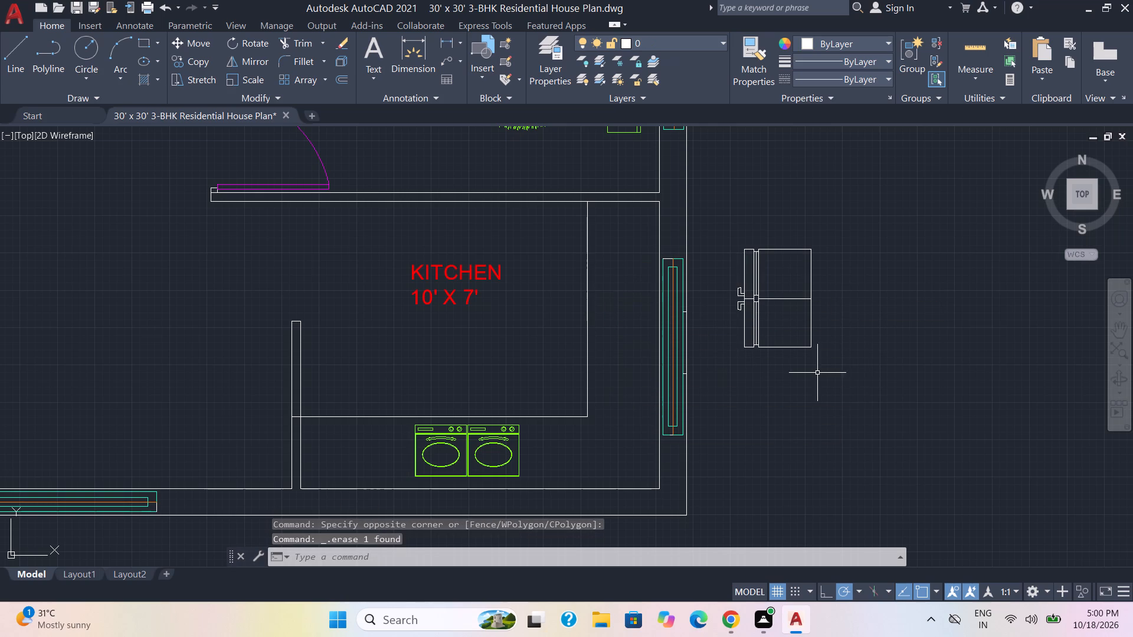
Assign the whole redrawn fridge to the beds layer.
{"action": "left_click", "coordinate": [823, 373]}
{"action": "left_click", "coordinate": [733, 215]}
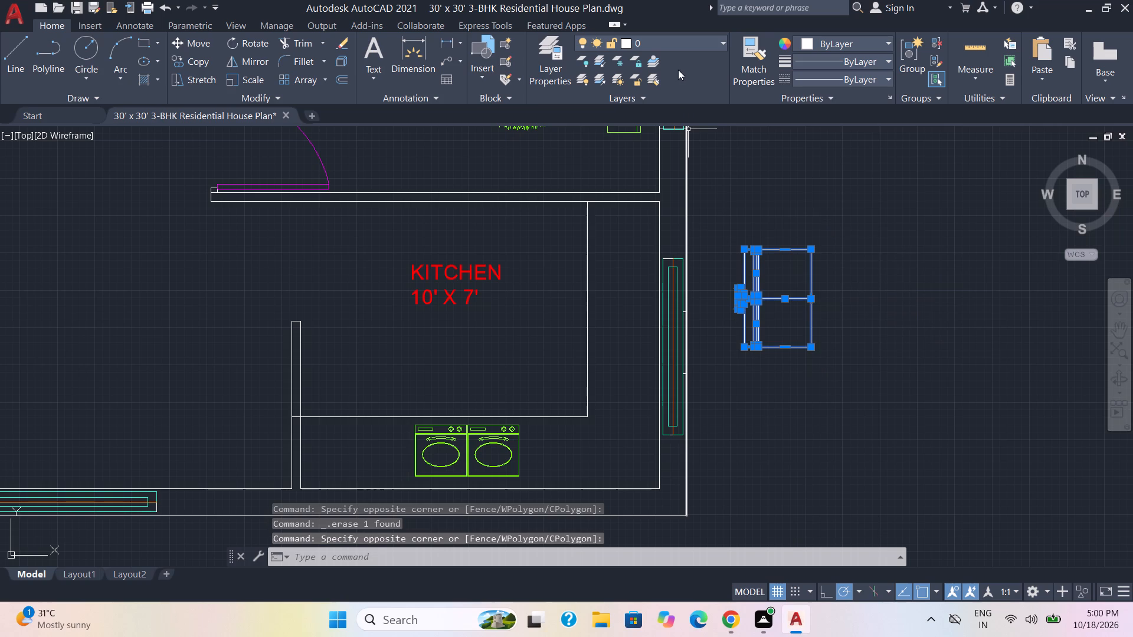
{"action": "left_click", "coordinate": [716, 37]}
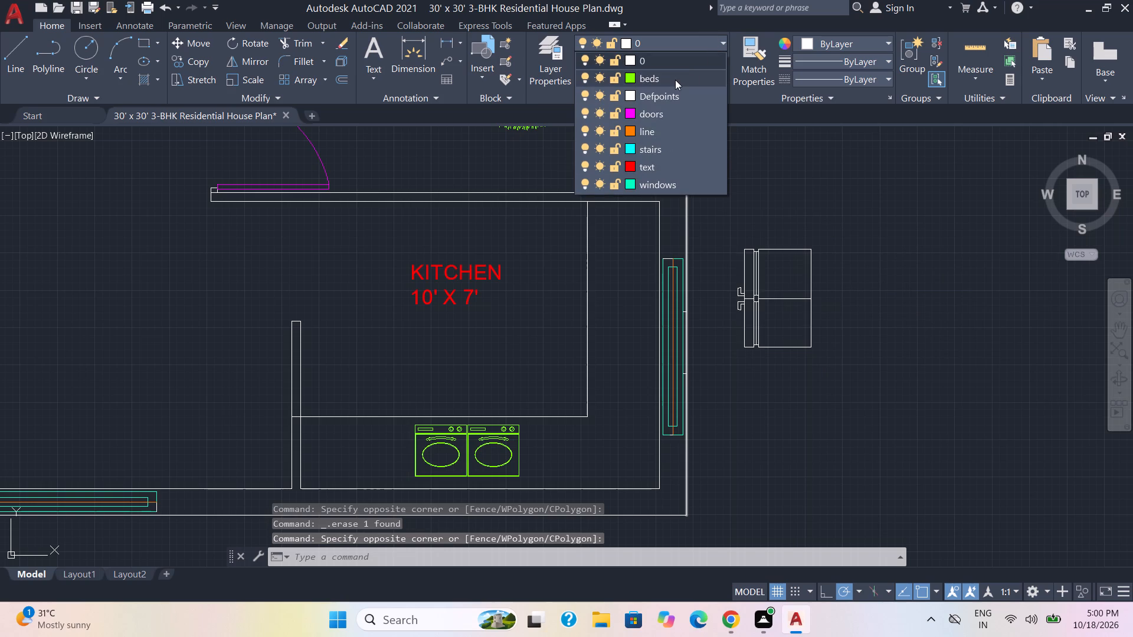
{"action": "left_click", "coordinate": [675, 80]}
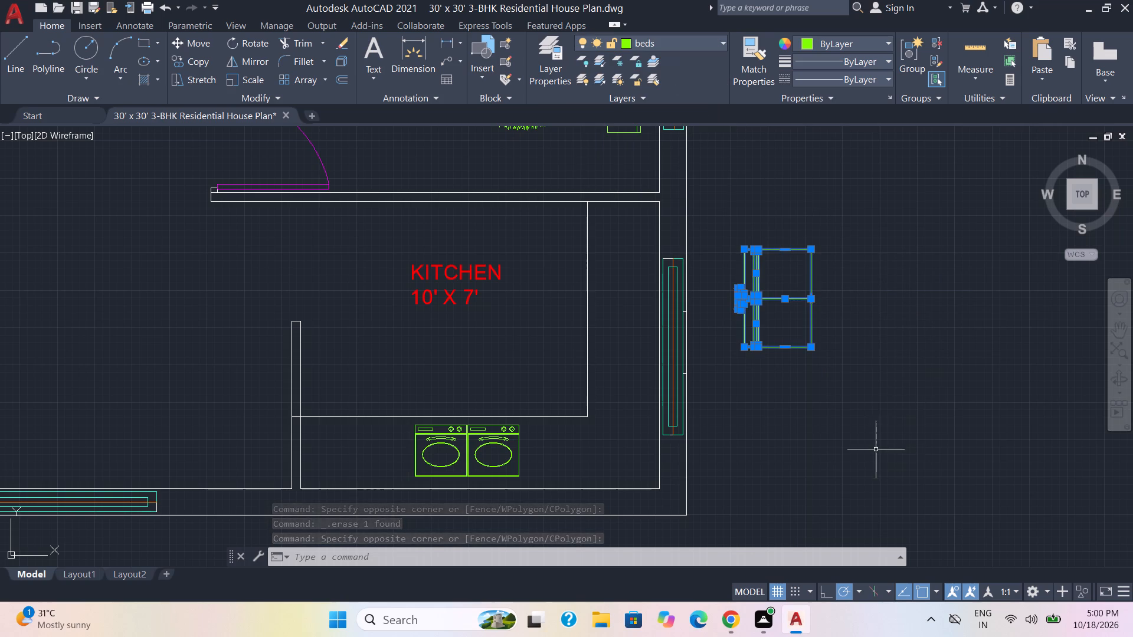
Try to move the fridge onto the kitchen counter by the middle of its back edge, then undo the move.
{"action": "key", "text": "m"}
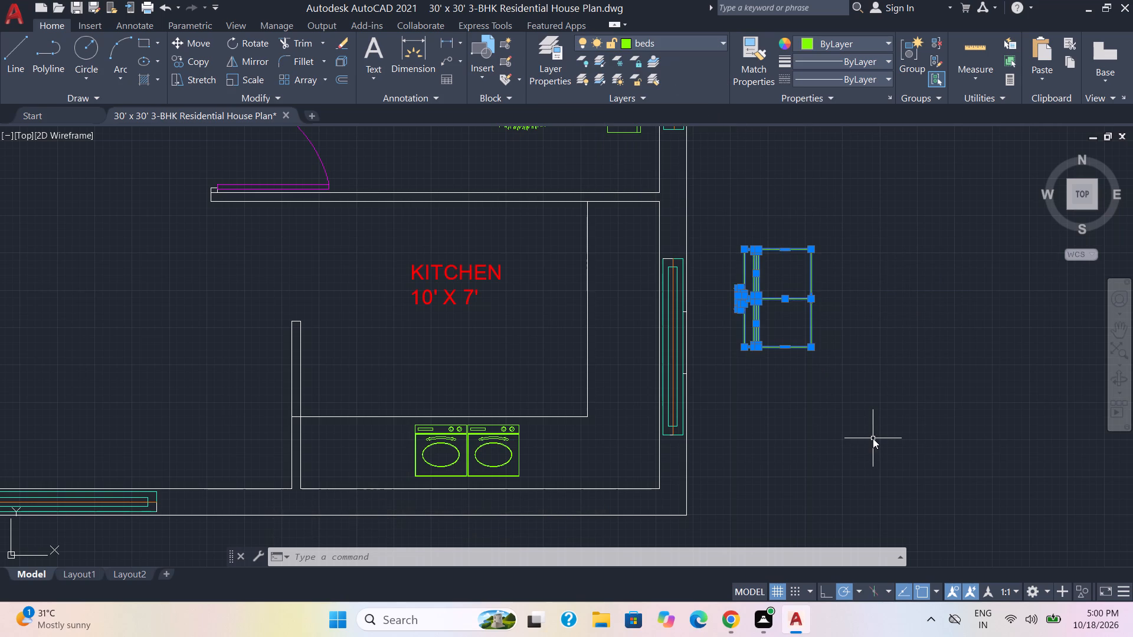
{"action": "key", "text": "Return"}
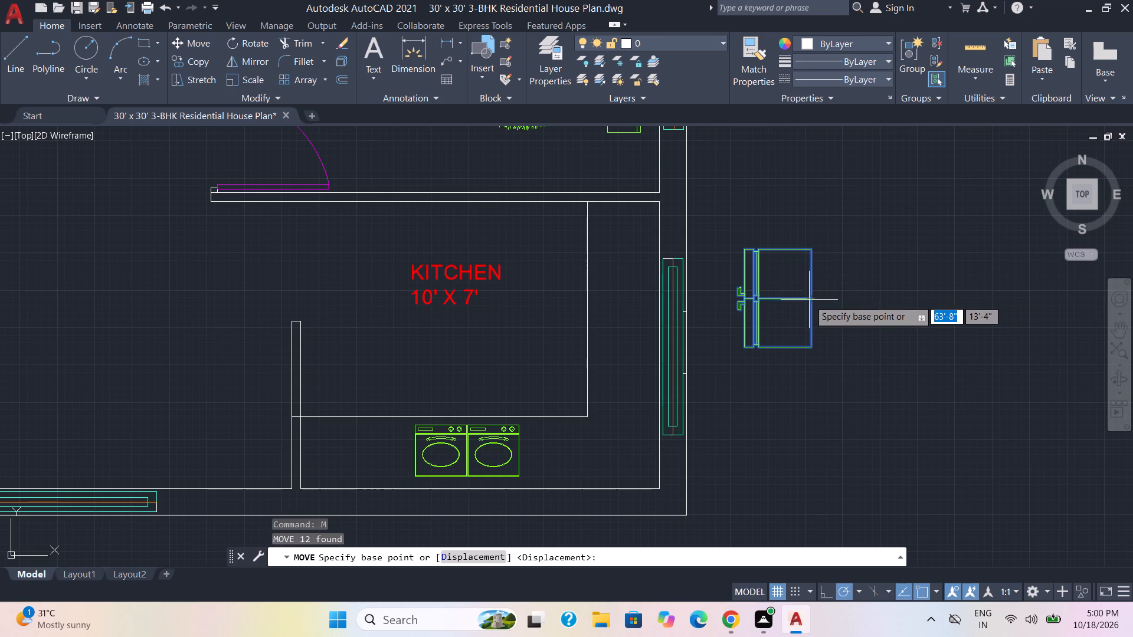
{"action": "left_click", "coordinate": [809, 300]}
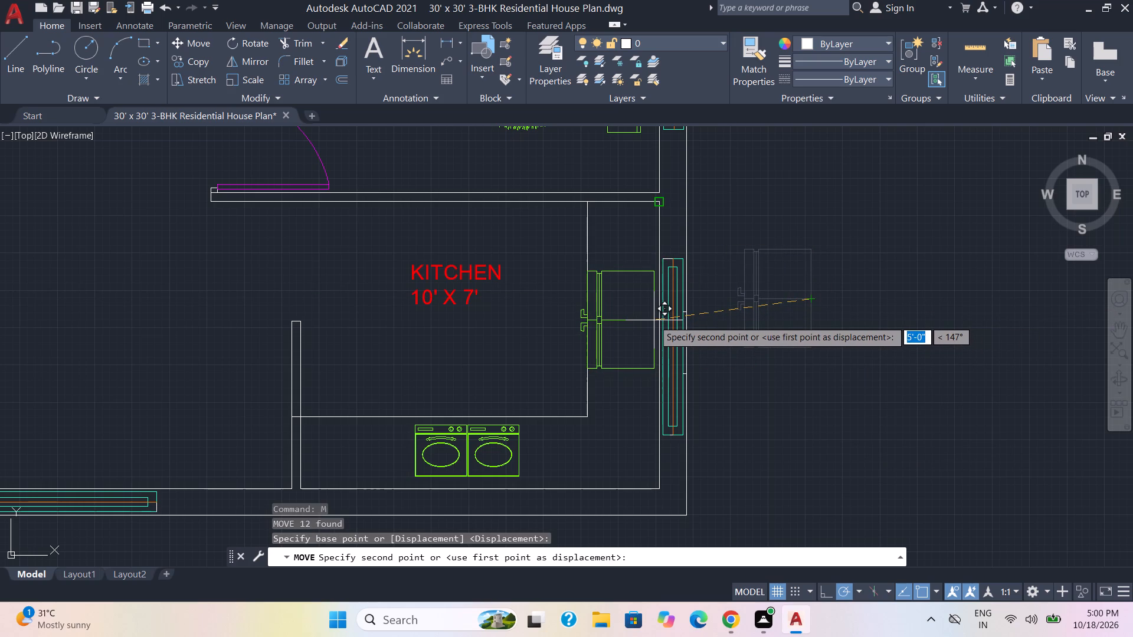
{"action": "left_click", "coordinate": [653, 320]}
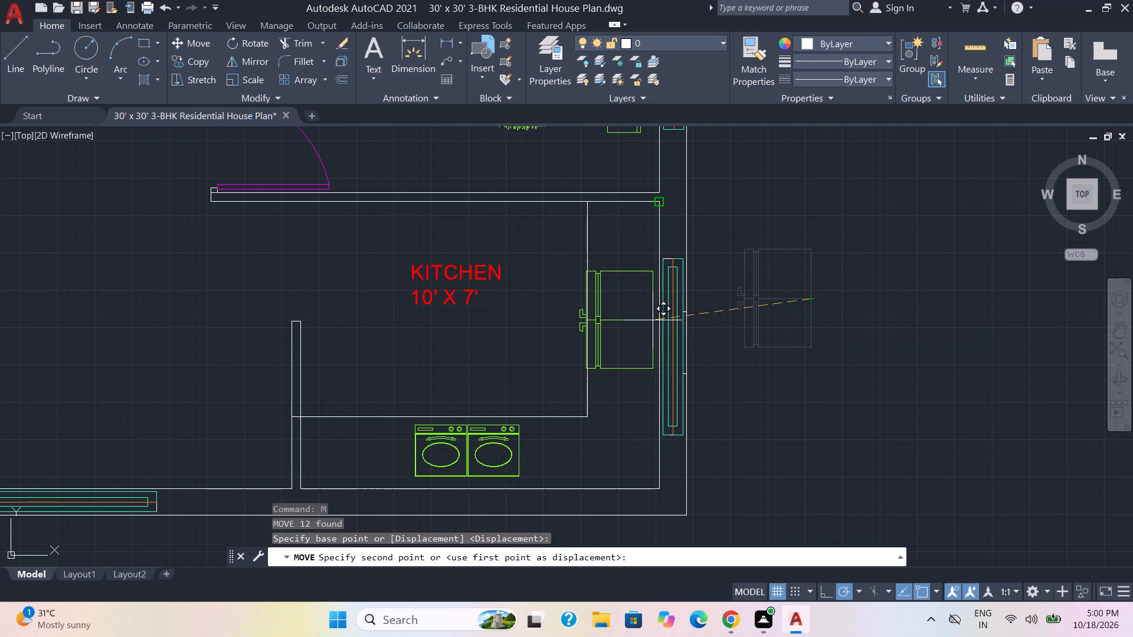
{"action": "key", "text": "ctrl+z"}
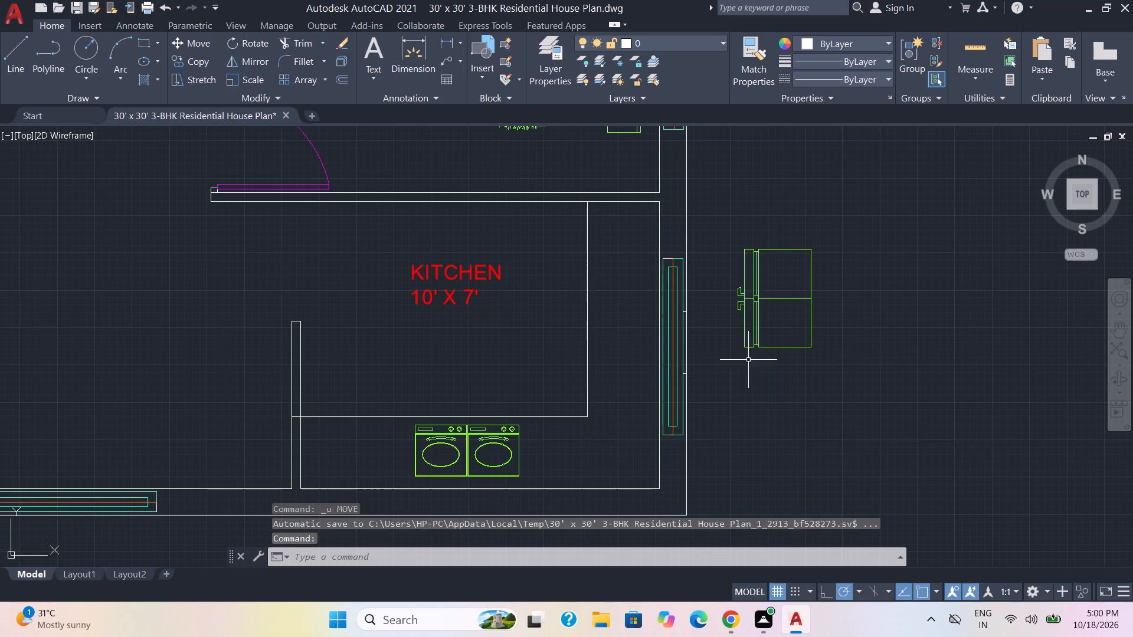
Move the fridge by a point on its centre line onto the kitchen counter beside the window, handles facing the room.
{"action": "left_click", "coordinate": [851, 385]}
{"action": "left_click", "coordinate": [726, 226]}
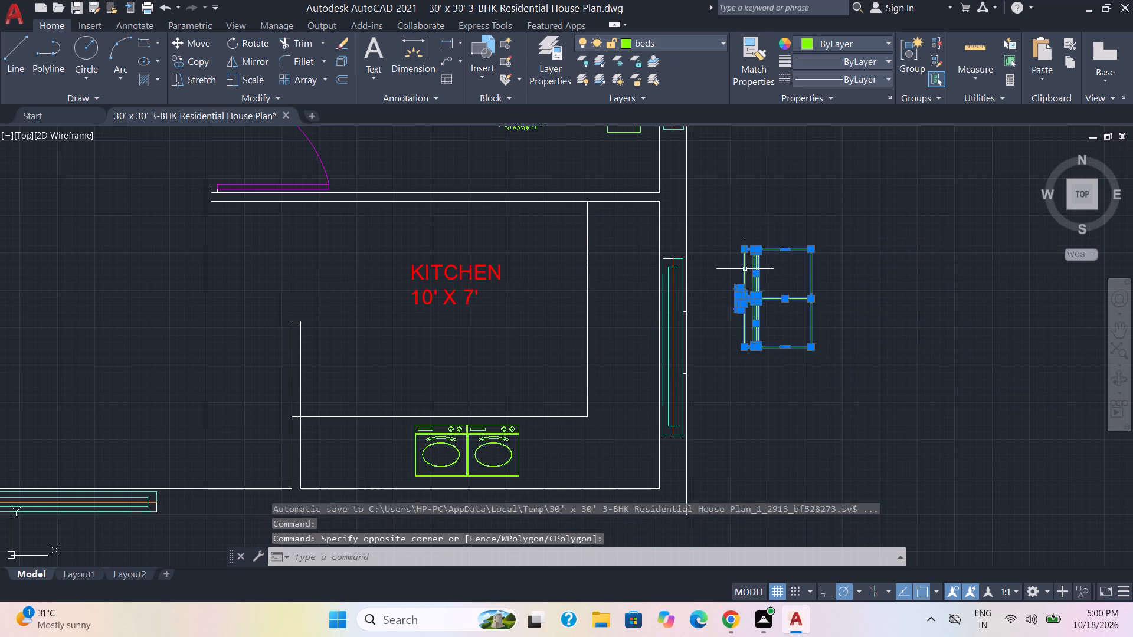
{"action": "key", "text": "m"}
{"action": "key", "text": "Return"}
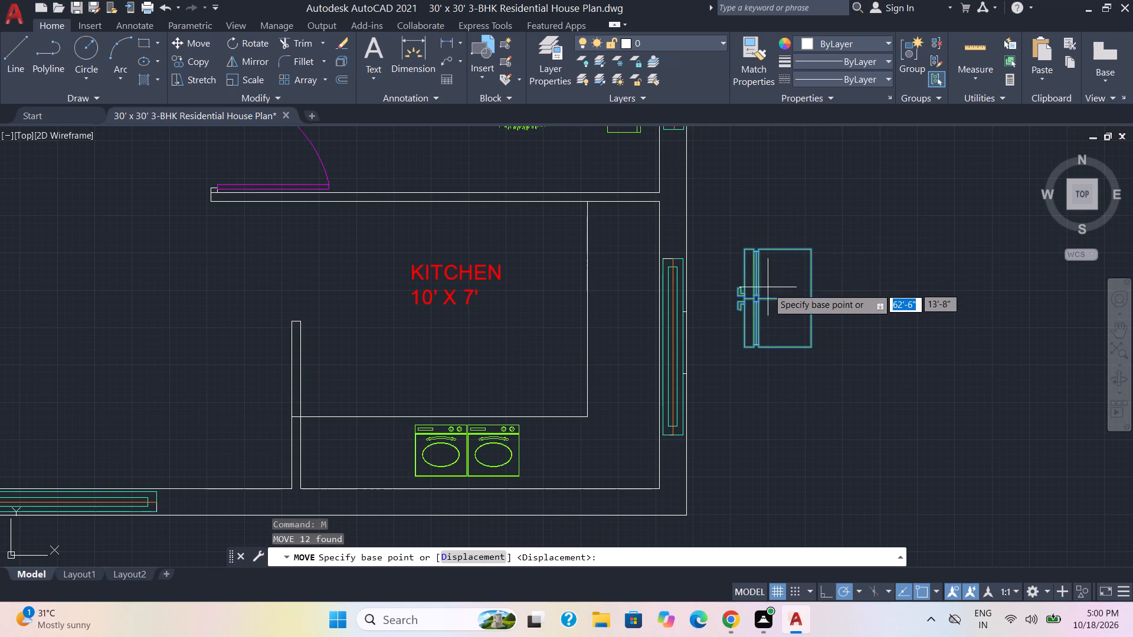
{"action": "left_click", "coordinate": [749, 299]}
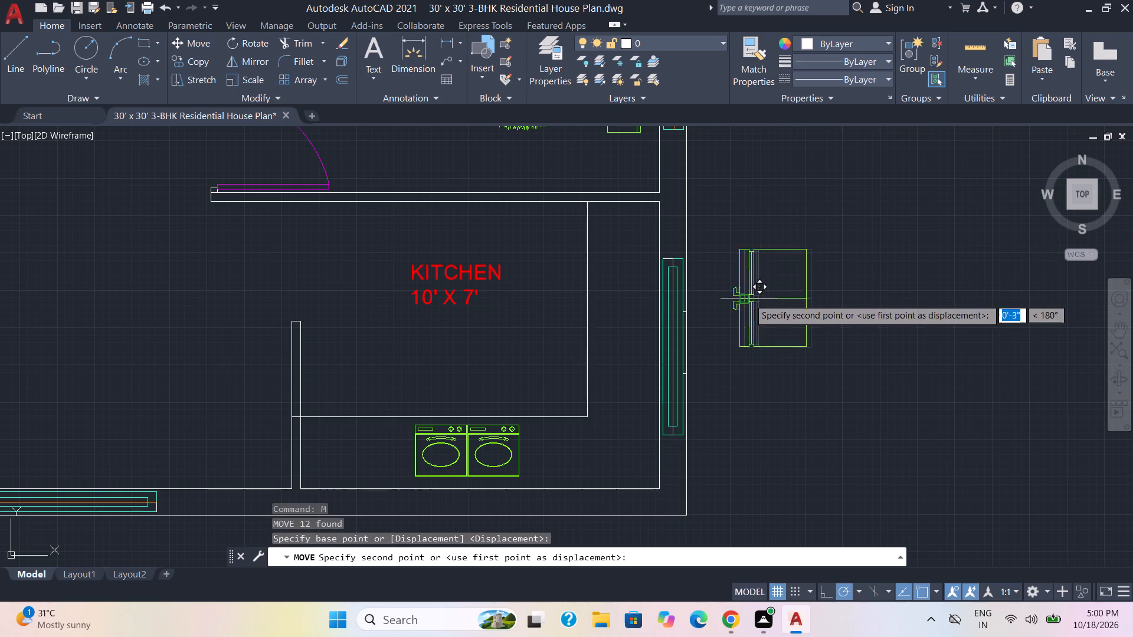
{"action": "scroll", "coordinate": [592, 300], "scroll_direction": "up", "scroll_amount": 3}
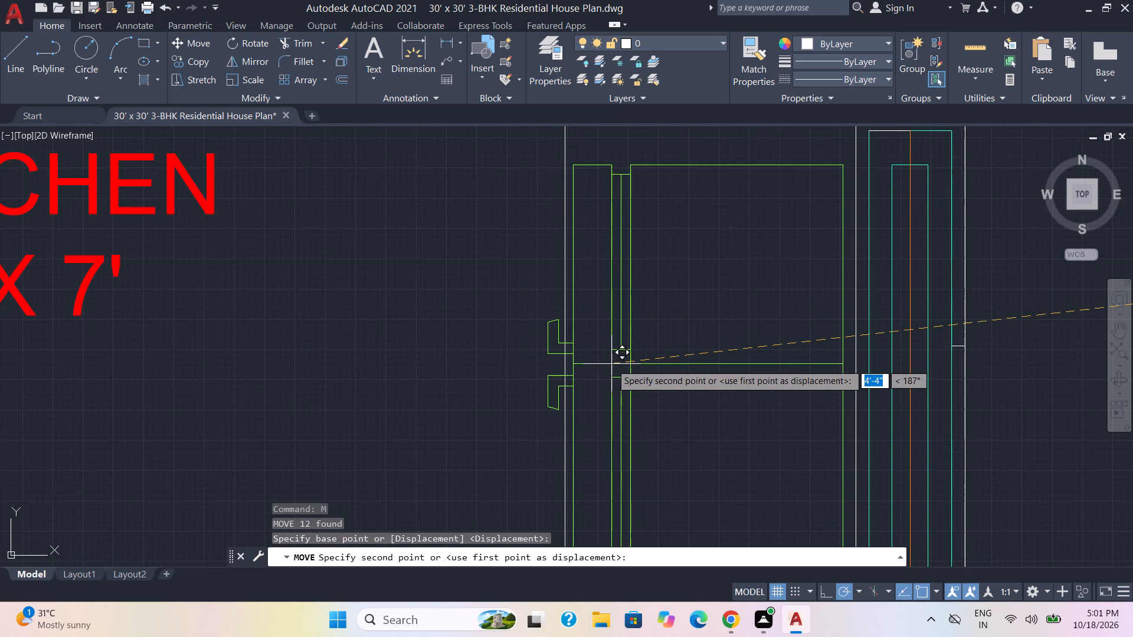
{"action": "left_click", "coordinate": [611, 363]}
{"action": "scroll", "coordinate": [628, 358], "scroll_direction": "down", "scroll_amount": 2}
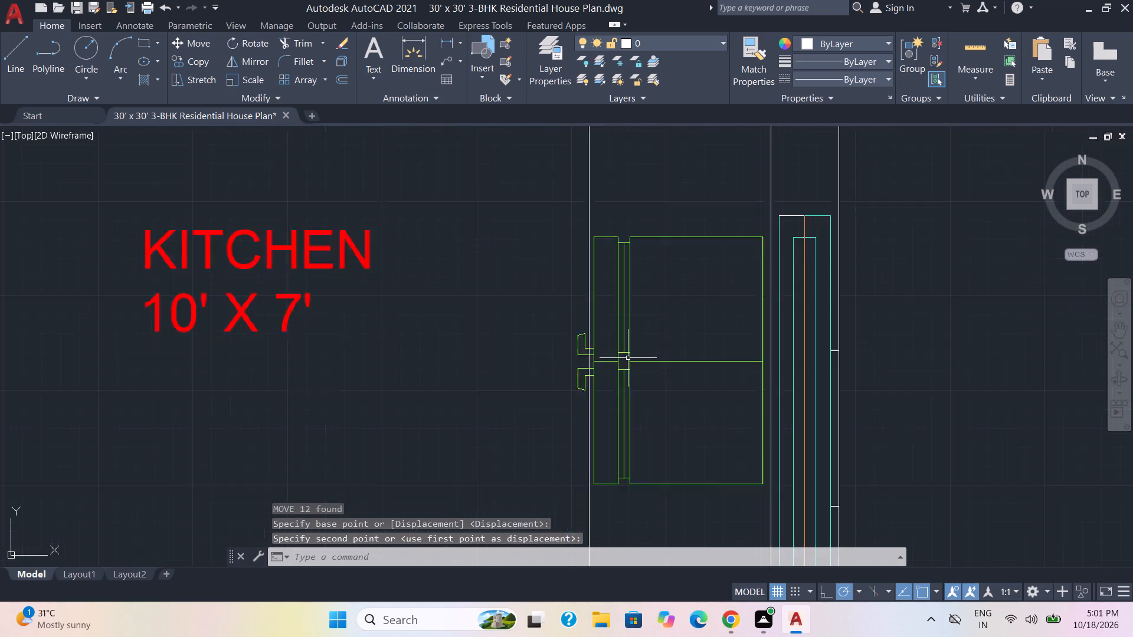
{"action": "scroll", "coordinate": [628, 358], "scroll_direction": "down", "scroll_amount": 2}
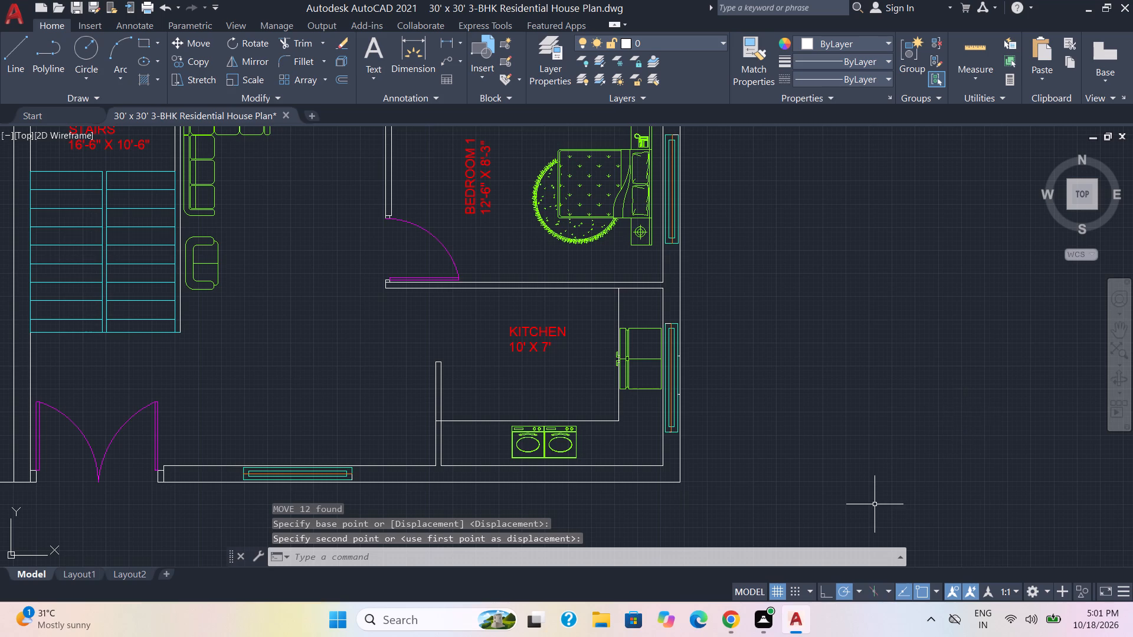
Trim the two short pieces of the kitchen counter edge line that cross inside the fridge's handles.
{"action": "scroll", "coordinate": [875, 501], "scroll_direction": "up", "scroll_amount": 1}
{"action": "scroll", "coordinate": [504, 307], "scroll_direction": "up", "scroll_amount": 1}
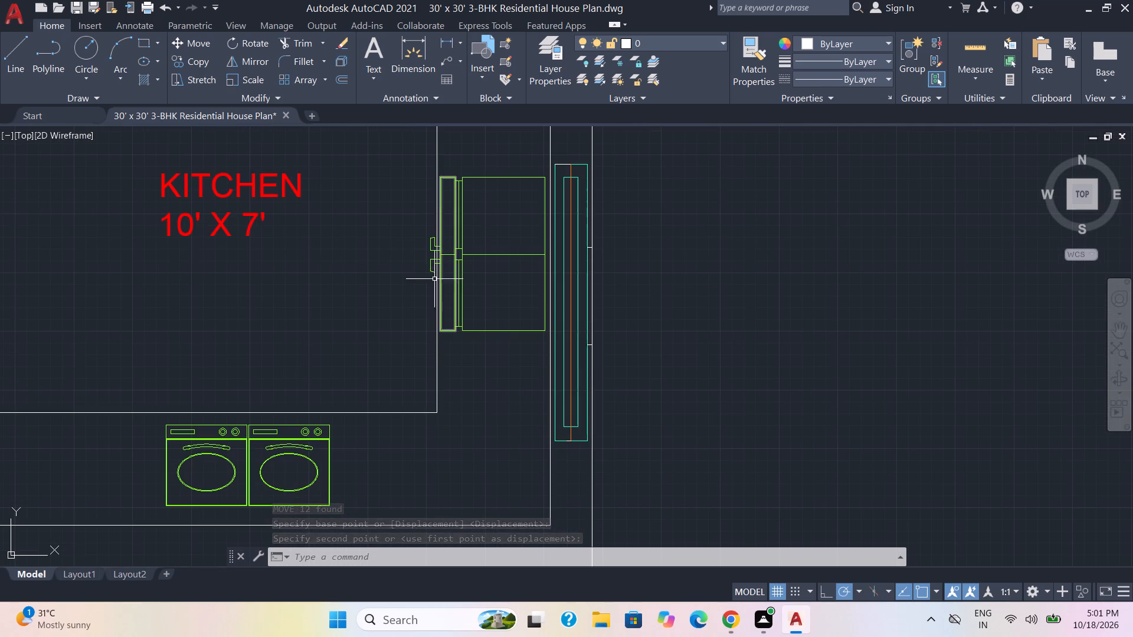
{"action": "scroll", "coordinate": [875, 379], "scroll_direction": "up", "scroll_amount": 2}
{"action": "scroll", "coordinate": [432, 298], "scroll_direction": "down", "scroll_amount": 1}
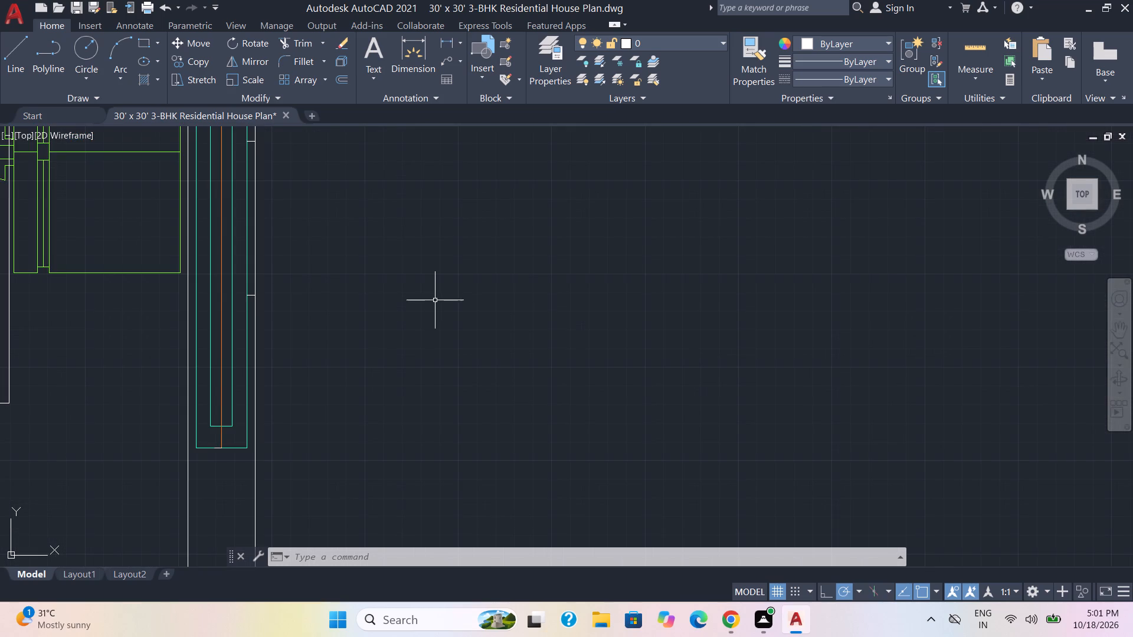
{"action": "middle_click_drag", "start_coordinate": [435, 301], "coordinate": [1132, 449]}
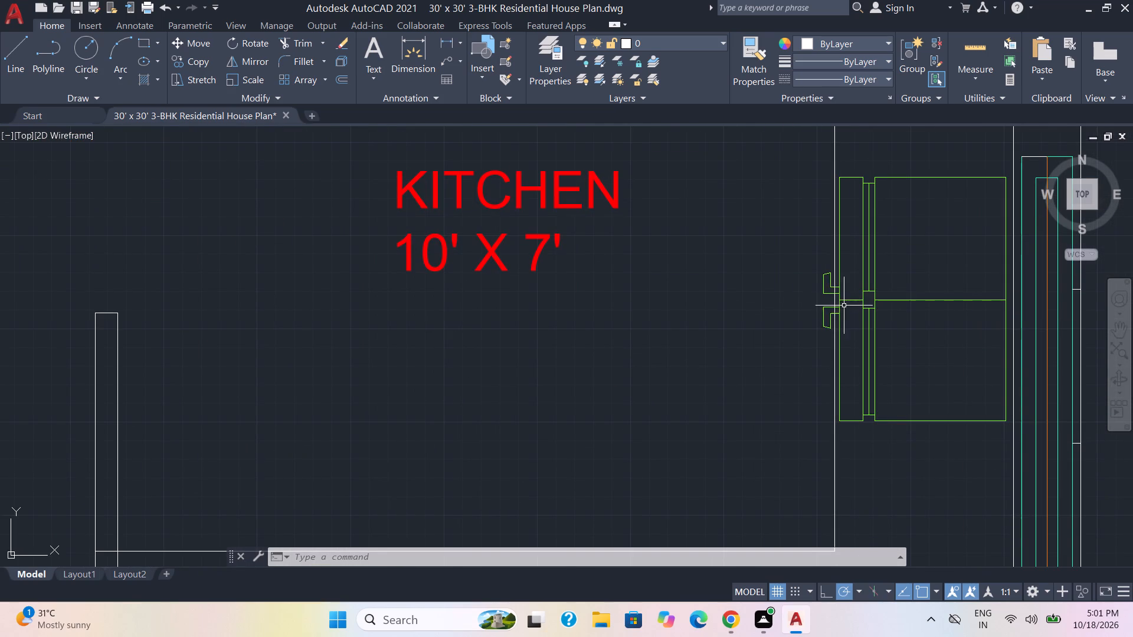
{"action": "scroll", "coordinate": [844, 306], "scroll_direction": "up", "scroll_amount": 2}
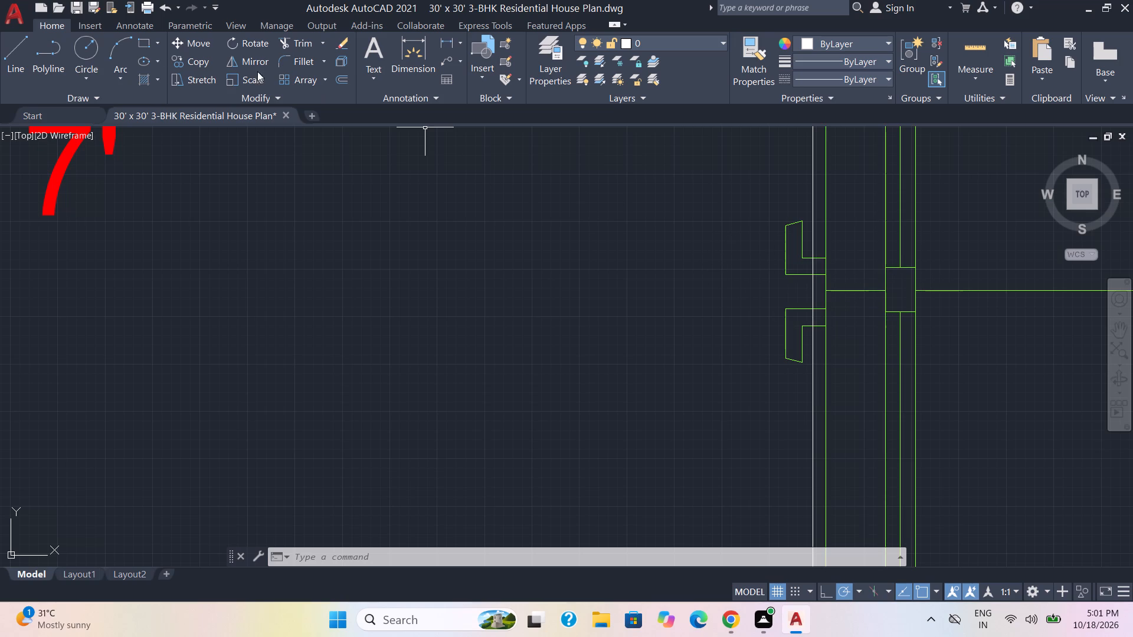
{"action": "left_click", "coordinate": [295, 39]}
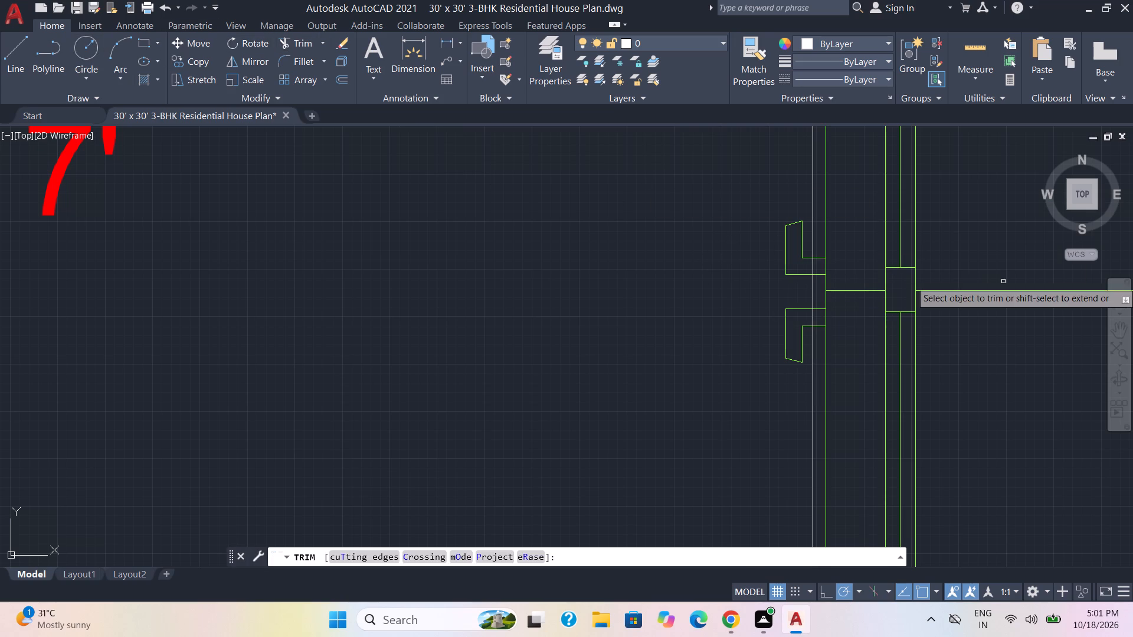
{"action": "left_click", "coordinate": [813, 266]}
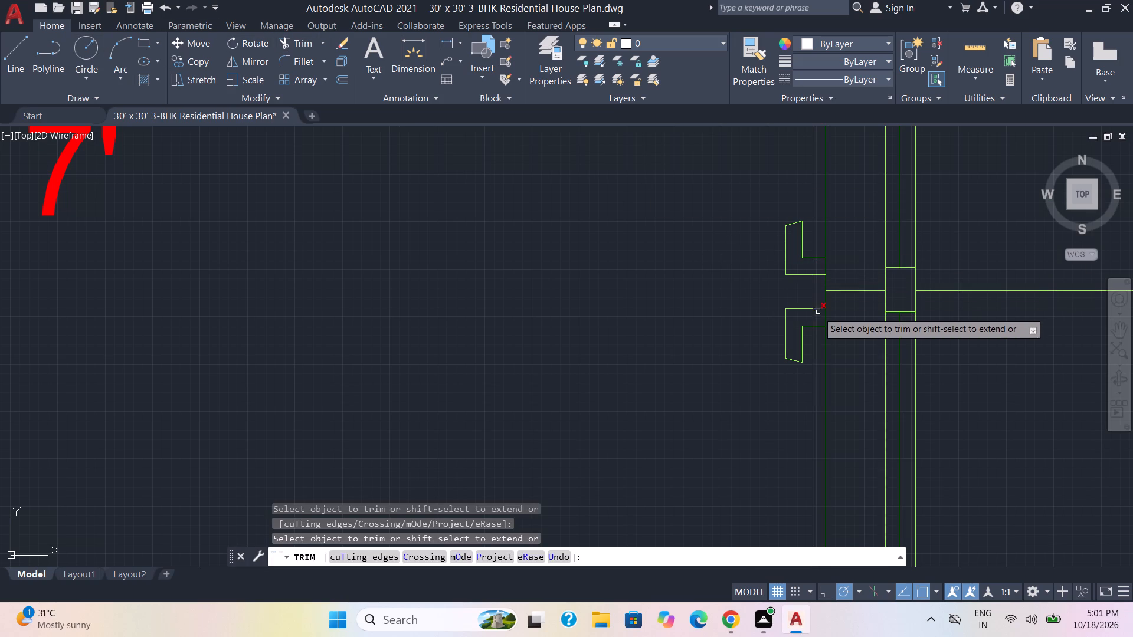
{"action": "left_click", "coordinate": [812, 318]}
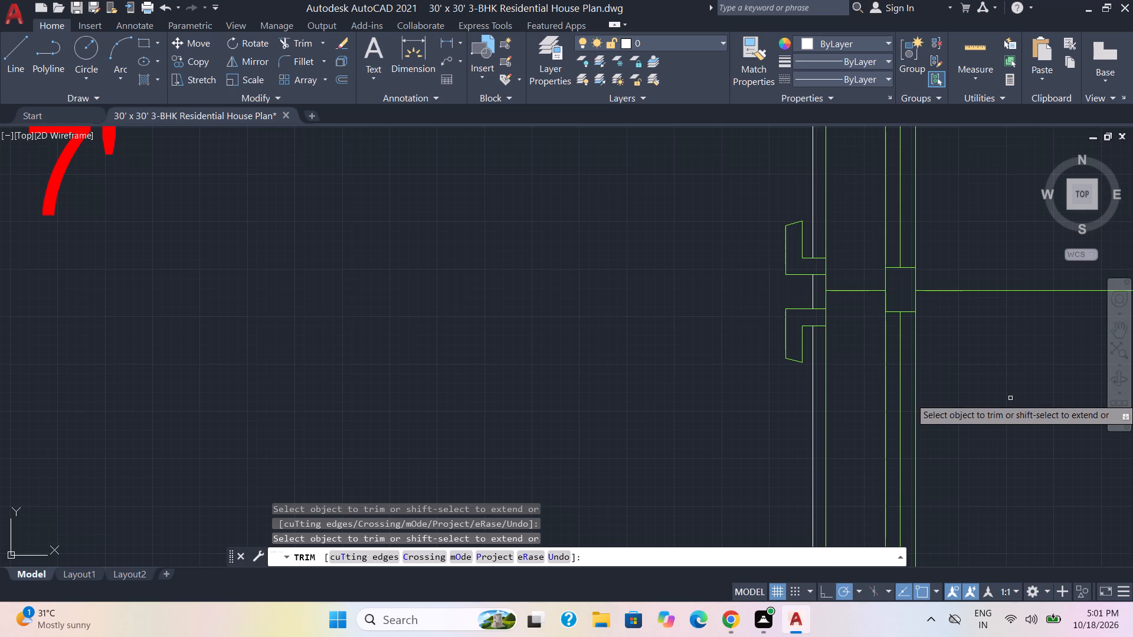
{"action": "scroll", "coordinate": [1010, 395], "scroll_direction": "down", "scroll_amount": 1}
{"action": "middle_click_drag", "start_coordinate": [1010, 394], "coordinate": [814, 372]}
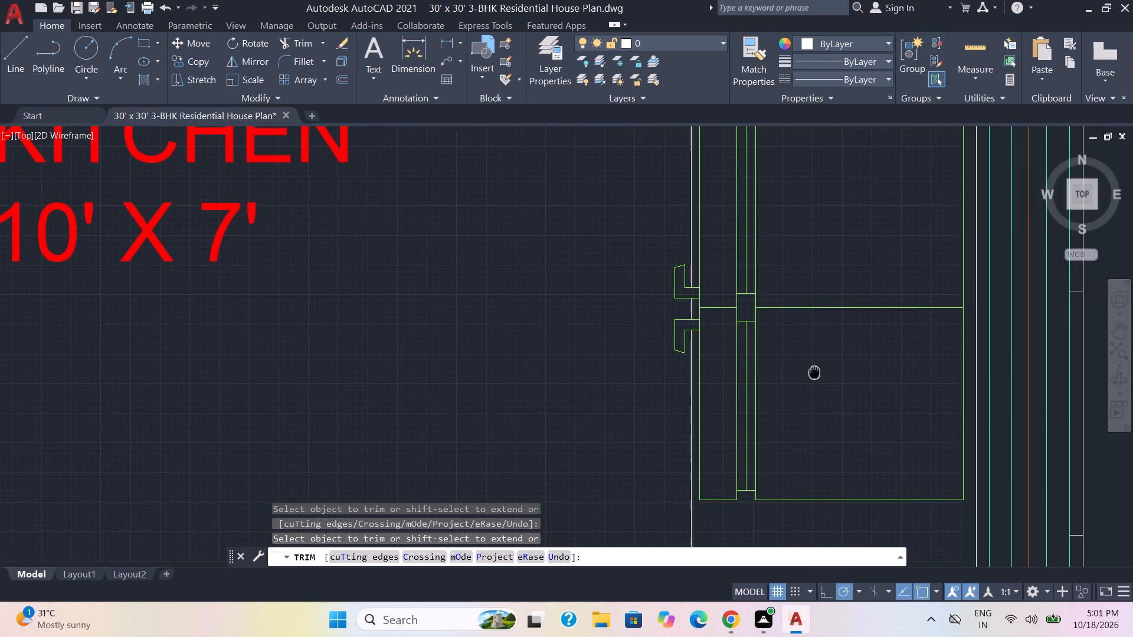
{"action": "middle_click_drag", "start_coordinate": [814, 372], "coordinate": [814, 372]}
{"action": "scroll", "coordinate": [813, 372], "scroll_direction": "down", "scroll_amount": 2}
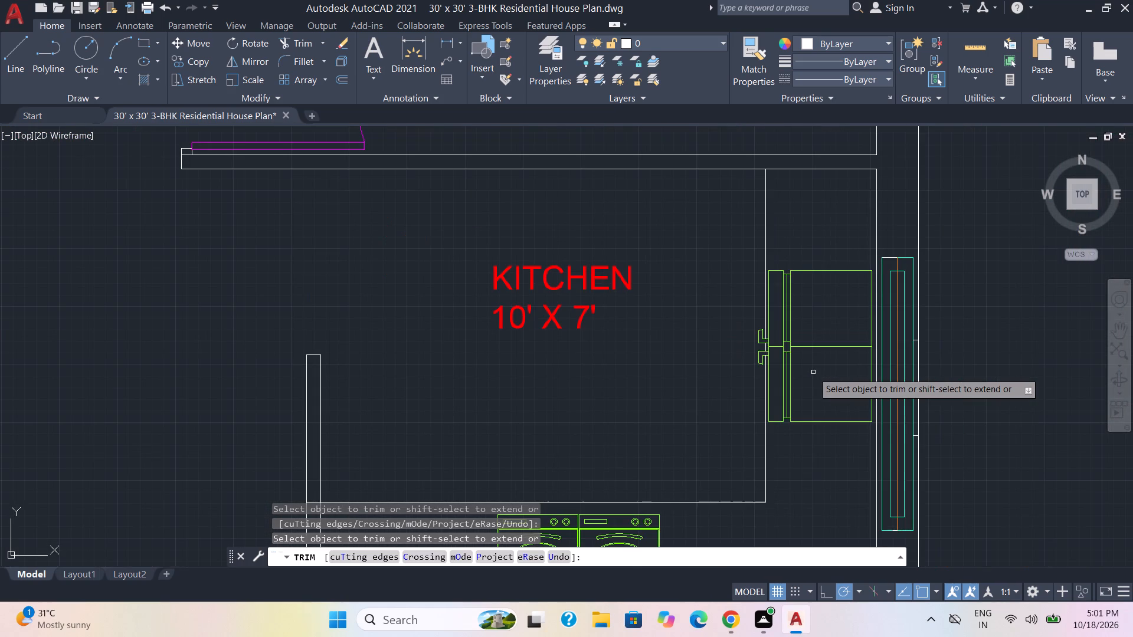
{"action": "middle_click_drag", "start_coordinate": [813, 373], "coordinate": [816, 311]}
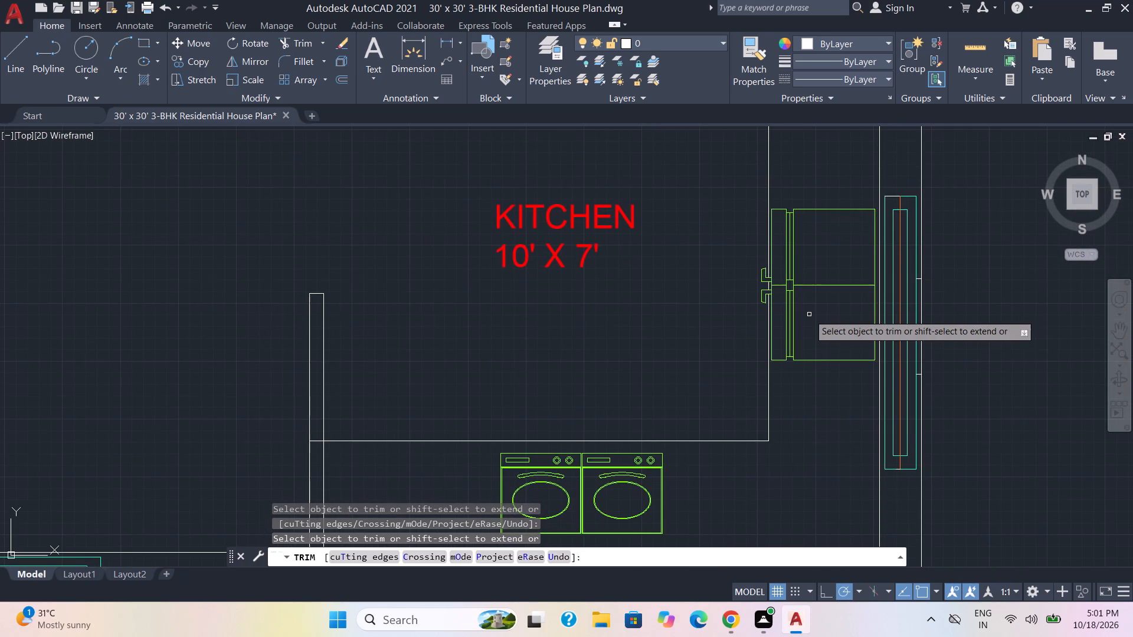
{"action": "key", "text": "Escape"}
Save the drawing.
{"action": "key", "text": "ctrl+s"}
Examine the whole floor plan for elements that still need correcting.
{"action": "scroll", "coordinate": [809, 319], "scroll_direction": "down", "scroll_amount": 1}
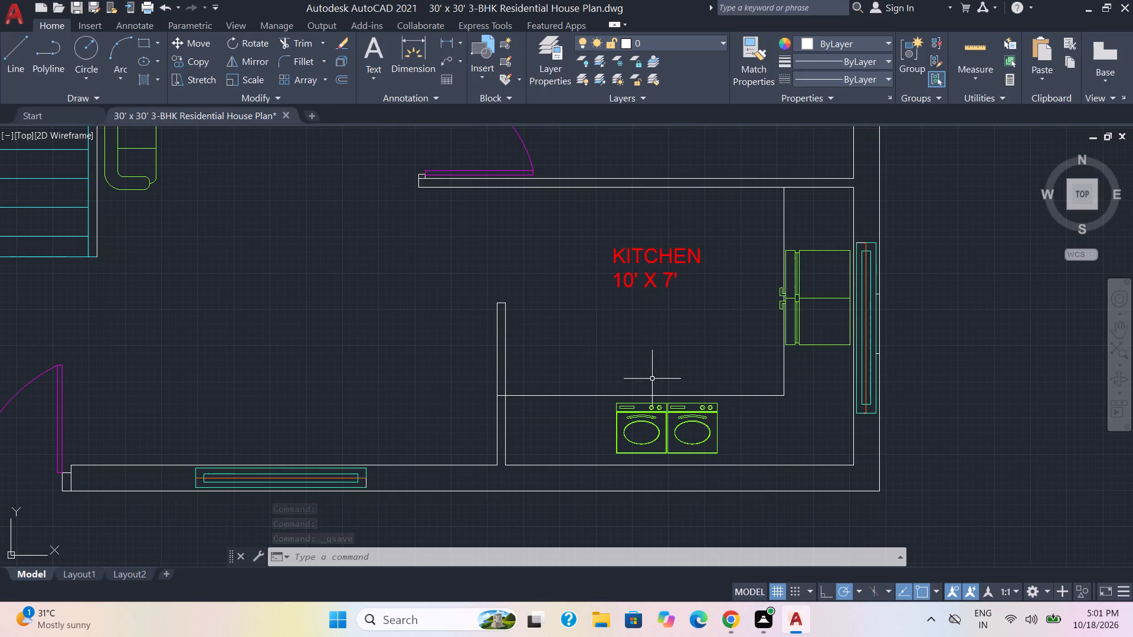
{"action": "scroll", "coordinate": [683, 377], "scroll_direction": "down", "scroll_amount": 2}
{"action": "middle_click_drag", "start_coordinate": [791, 369], "coordinate": [790, 415]}
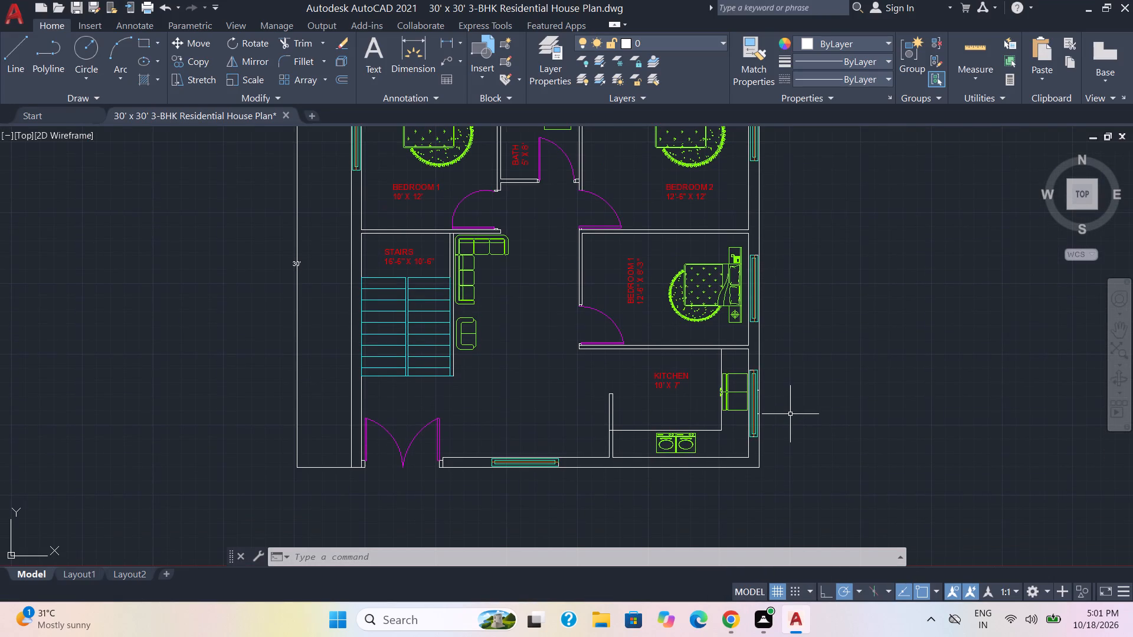
{"action": "middle_click_drag", "start_coordinate": [791, 459], "coordinate": [784, 523]}
{"action": "scroll", "coordinate": [788, 489], "scroll_direction": "down", "scroll_amount": 1}
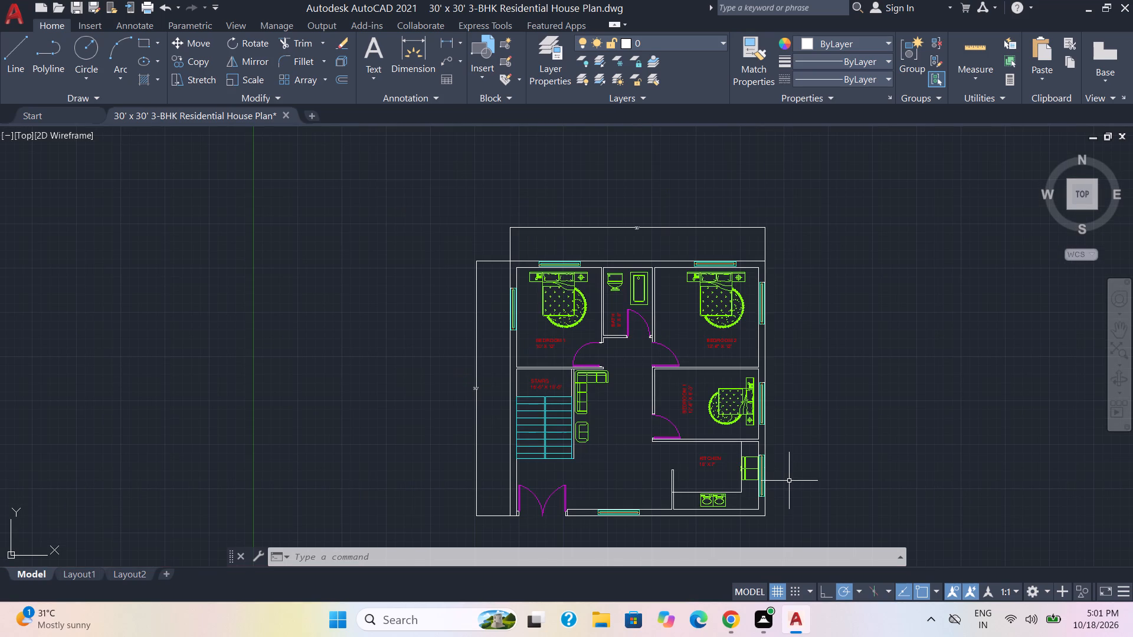
{"action": "middle_click_drag", "start_coordinate": [789, 480], "coordinate": [774, 416]}
{"action": "middle_click_drag", "start_coordinate": [773, 374], "coordinate": [774, 374]}
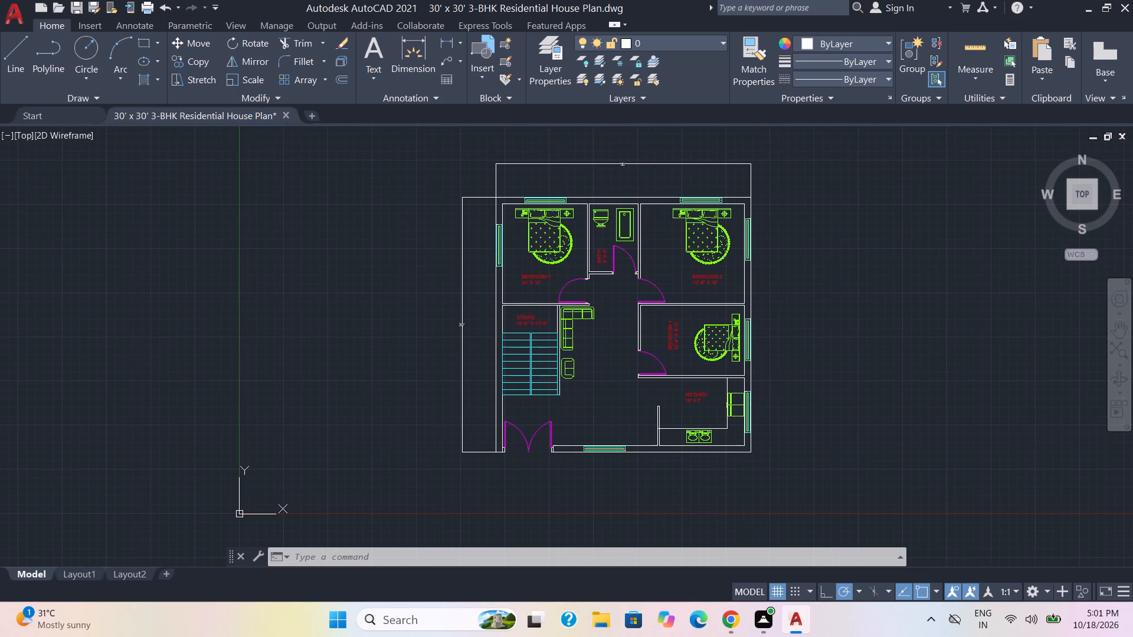
{"action": "middle_click_drag", "start_coordinate": [774, 374], "coordinate": [742, 387]}
Assign the nine small door-frame rectangles at the three bedroom doors, the bath door and the main entrance to the doors layer.
{"action": "scroll", "coordinate": [742, 385], "scroll_direction": "up", "scroll_amount": 1}
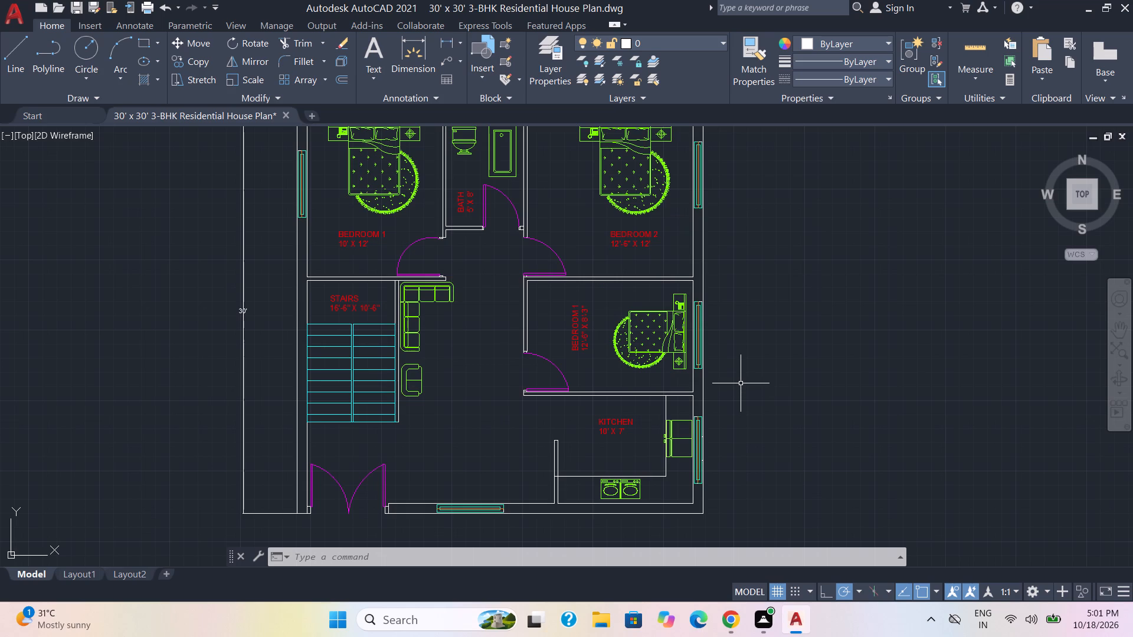
{"action": "scroll", "coordinate": [741, 382], "scroll_direction": "up", "scroll_amount": 2}
{"action": "middle_click_drag", "start_coordinate": [741, 382], "coordinate": [1093, 533]}
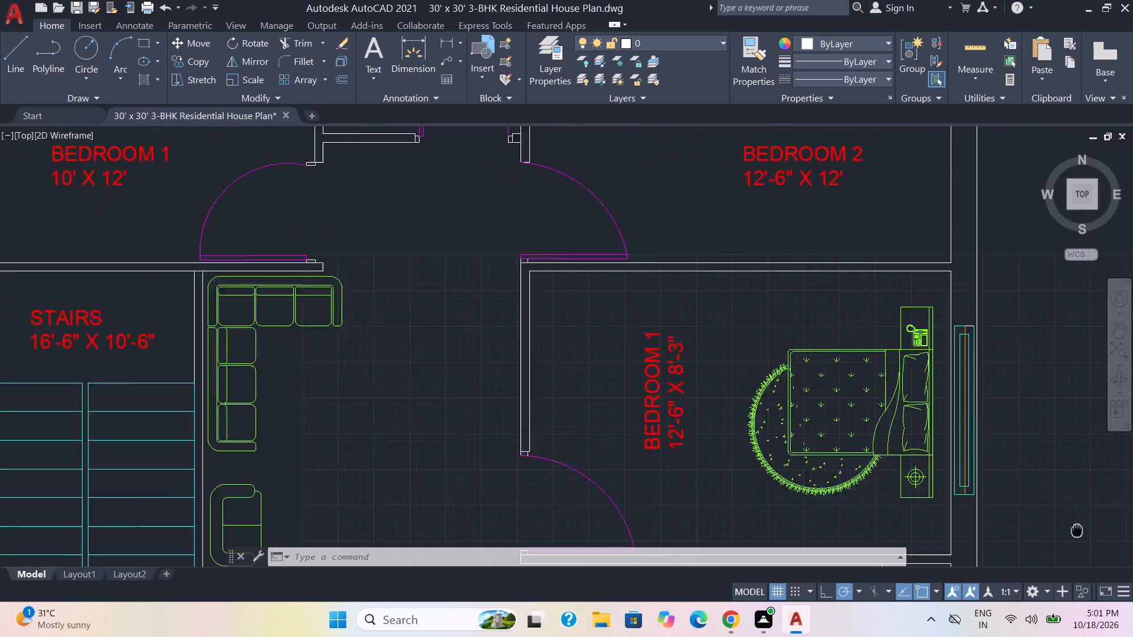
{"action": "middle_click_drag", "start_coordinate": [1093, 533], "coordinate": [1124, 537]}
{"action": "scroll", "coordinate": [577, 279], "scroll_direction": "up", "scroll_amount": 2}
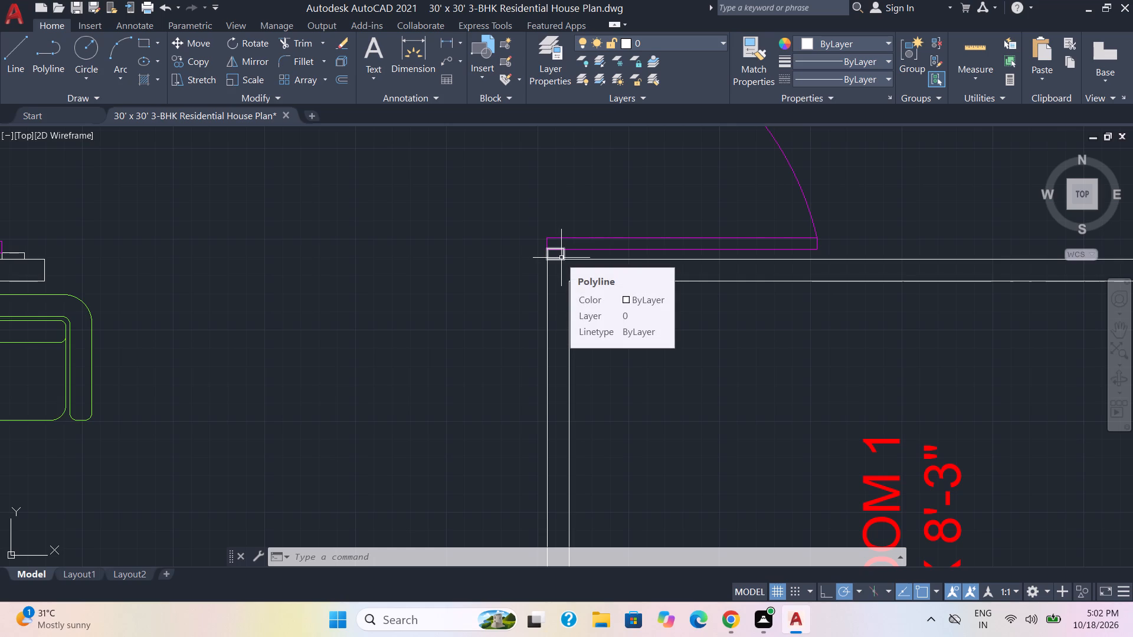
{"action": "left_click", "coordinate": [561, 258]}
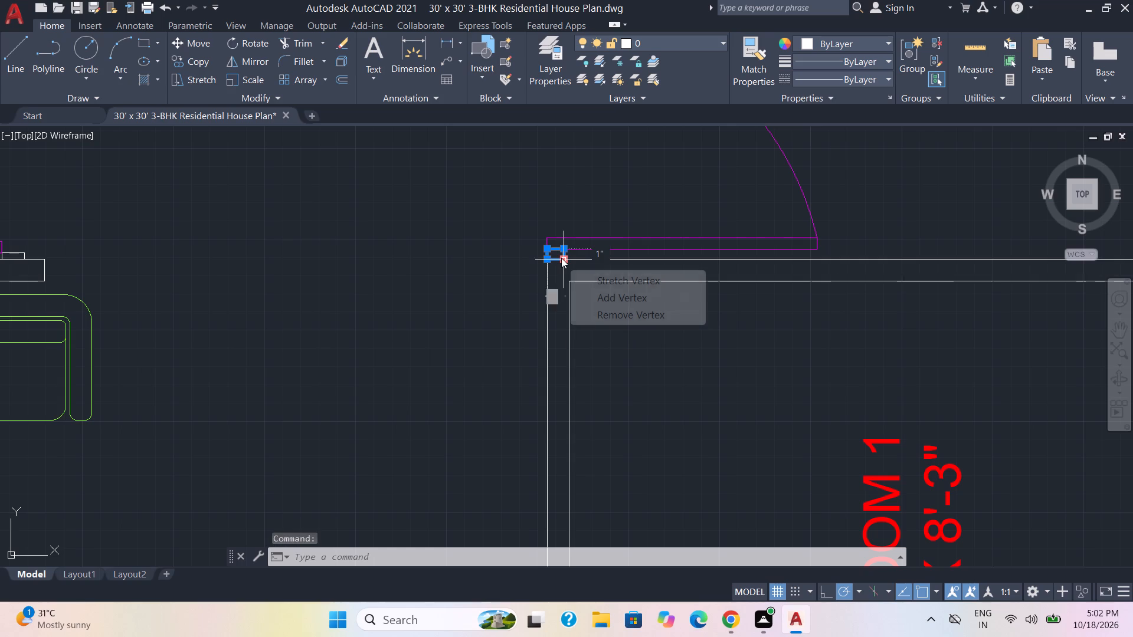
{"action": "scroll", "coordinate": [561, 258], "scroll_direction": "down", "scroll_amount": 3}
{"action": "scroll", "coordinate": [558, 195], "scroll_direction": "down", "scroll_amount": 2}
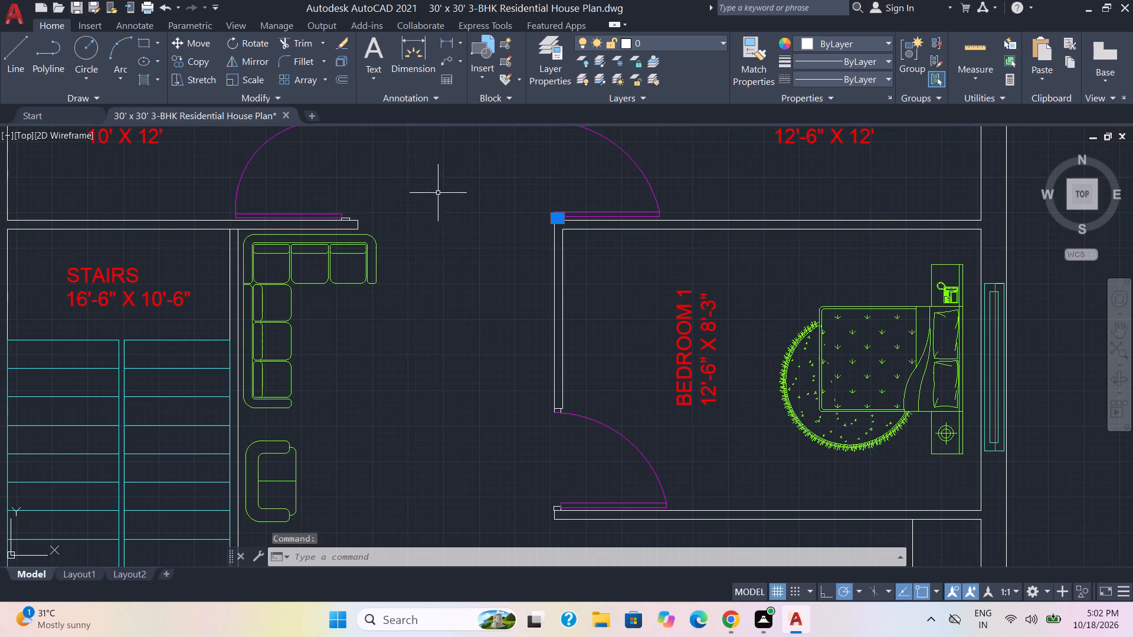
{"action": "scroll", "coordinate": [373, 199], "scroll_direction": "up", "scroll_amount": 2}
{"action": "left_click", "coordinate": [304, 248]}
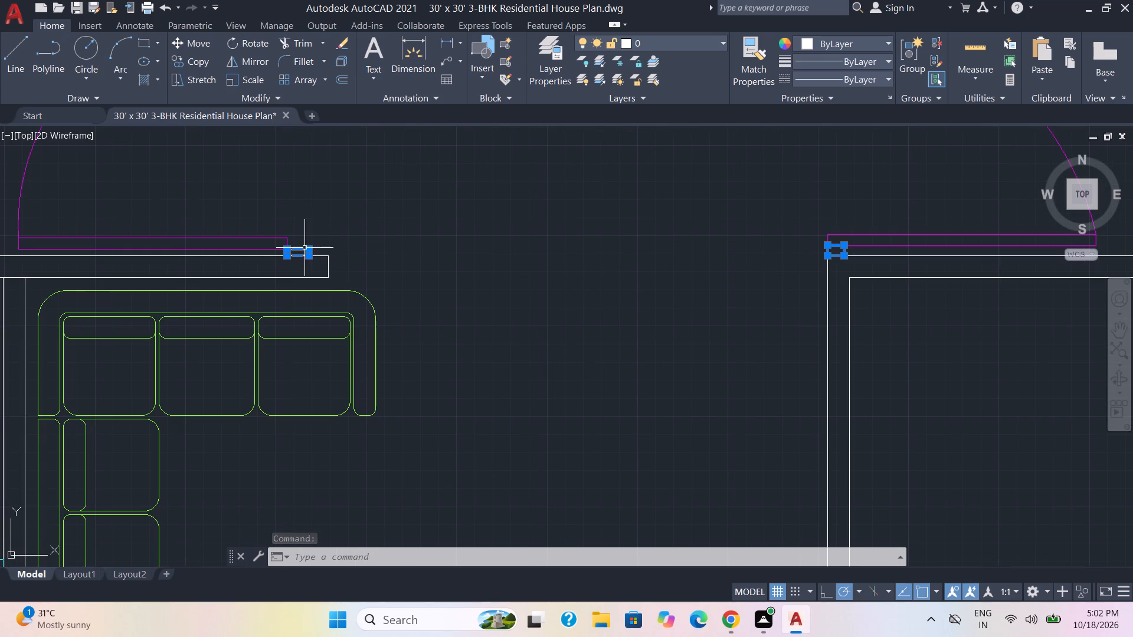
{"action": "scroll", "coordinate": [531, 254], "scroll_direction": "down", "scroll_amount": 2}
{"action": "middle_click_drag", "start_coordinate": [533, 249], "coordinate": [509, 389]}
{"action": "scroll", "coordinate": [500, 365], "scroll_direction": "up", "scroll_amount": 2}
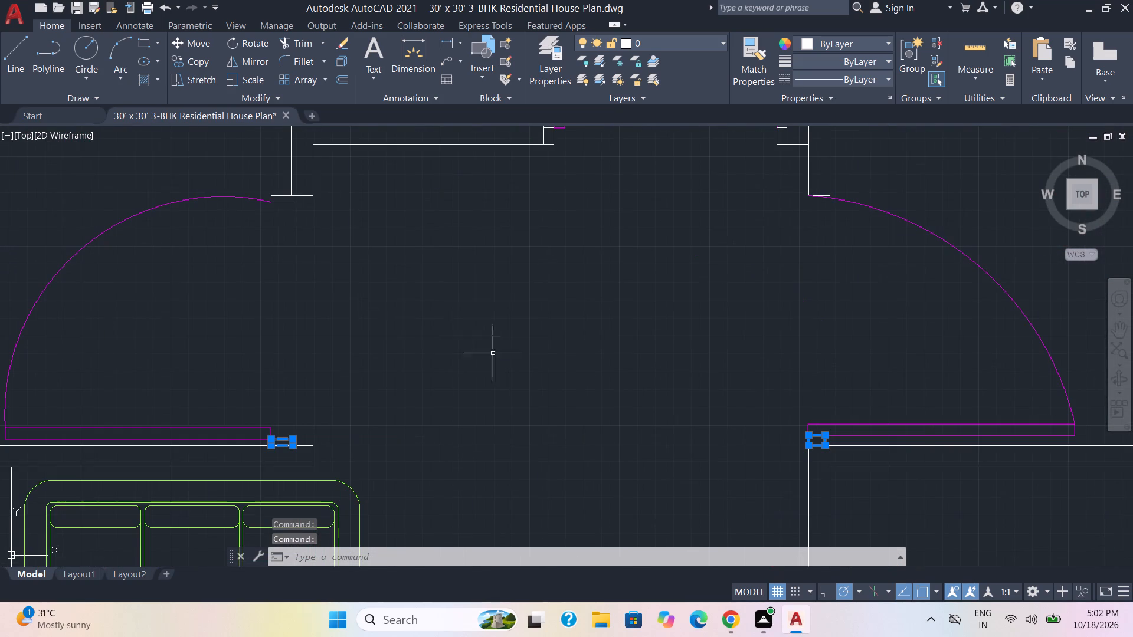
{"action": "left_click", "coordinate": [280, 195]}
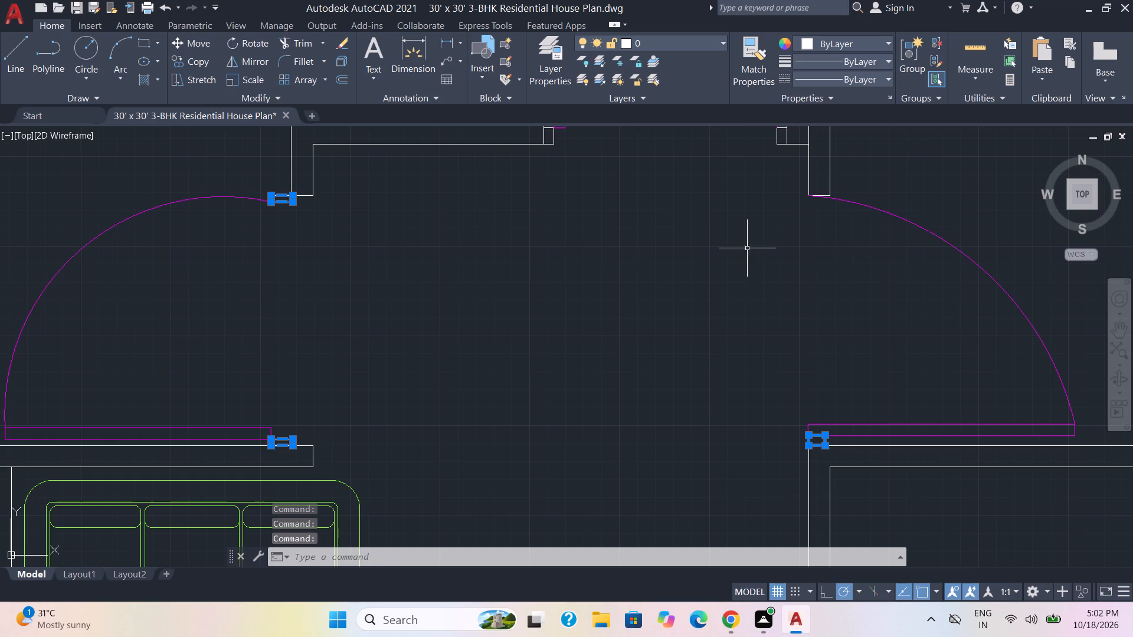
{"action": "middle_click_drag", "start_coordinate": [804, 251], "coordinate": [644, 355]}
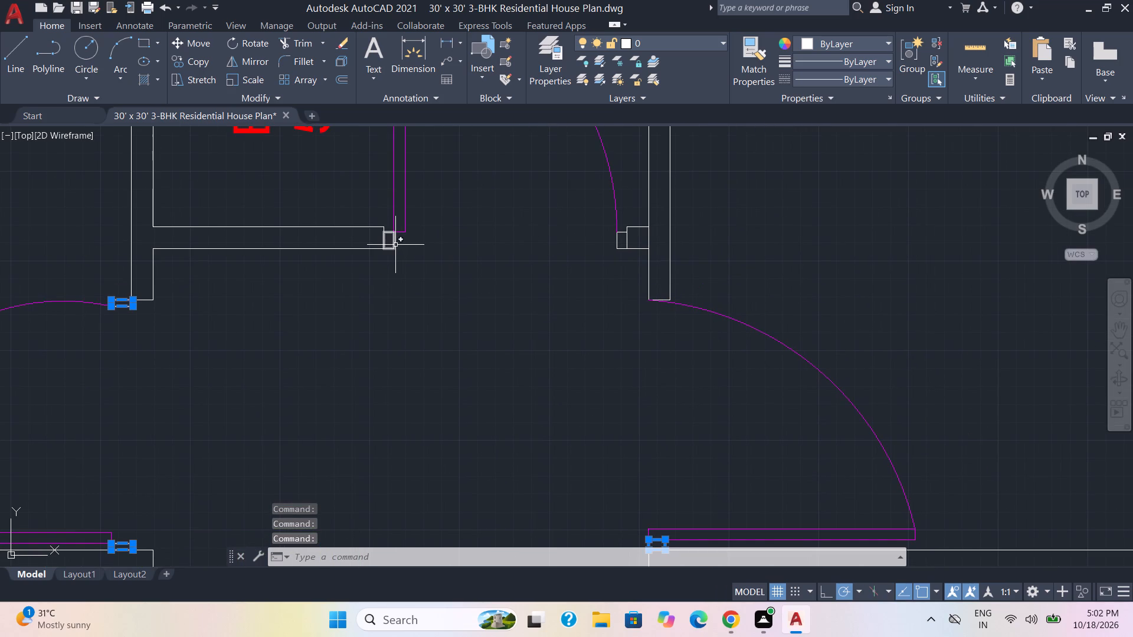
{"action": "left_click", "coordinate": [395, 245]}
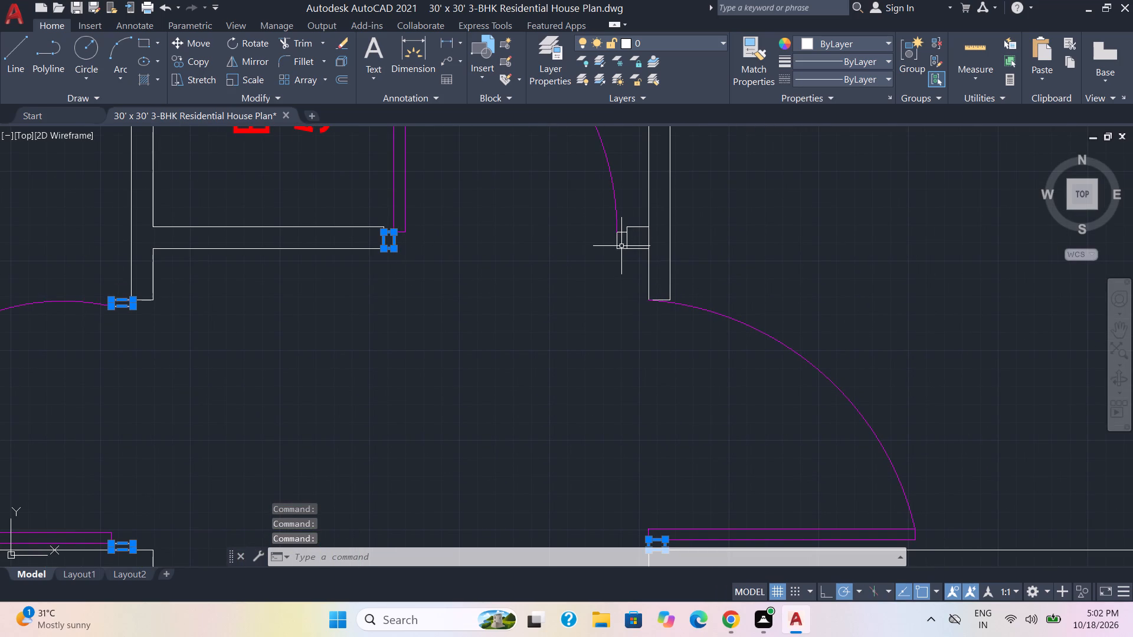
{"action": "left_click", "coordinate": [621, 247]}
{"action": "scroll", "coordinate": [660, 304], "scroll_direction": "down", "scroll_amount": 2}
{"action": "middle_click_drag", "start_coordinate": [559, 336], "coordinate": [647, 173]}
{"action": "middle_click_drag", "start_coordinate": [575, 396], "coordinate": [358, 235]}
{"action": "scroll", "coordinate": [575, 333], "scroll_direction": "up", "scroll_amount": 3}
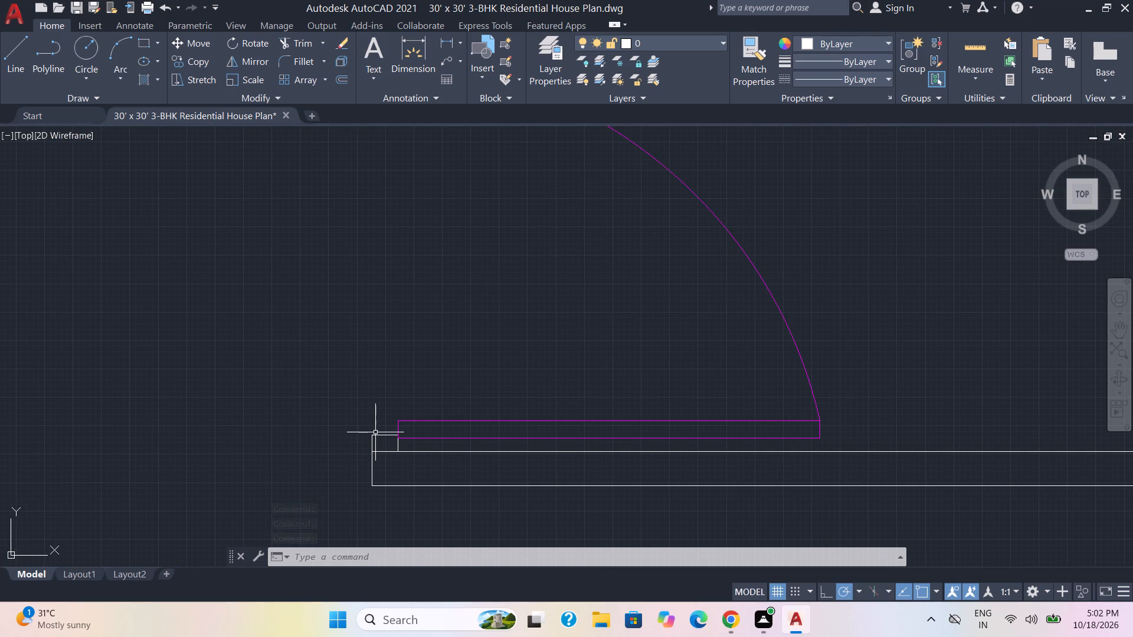
{"action": "left_click", "coordinate": [375, 436]}
{"action": "scroll", "coordinate": [426, 314], "scroll_direction": "down", "scroll_amount": 1}
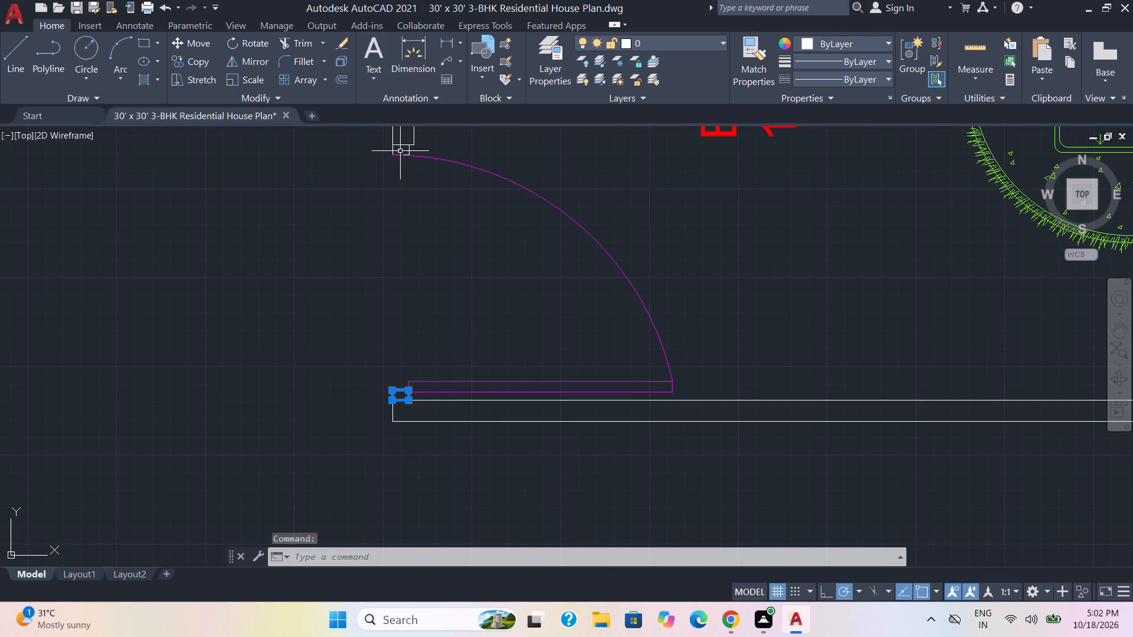
{"action": "left_click", "coordinate": [393, 150]}
{"action": "scroll", "coordinate": [432, 249], "scroll_direction": "down", "scroll_amount": 2}
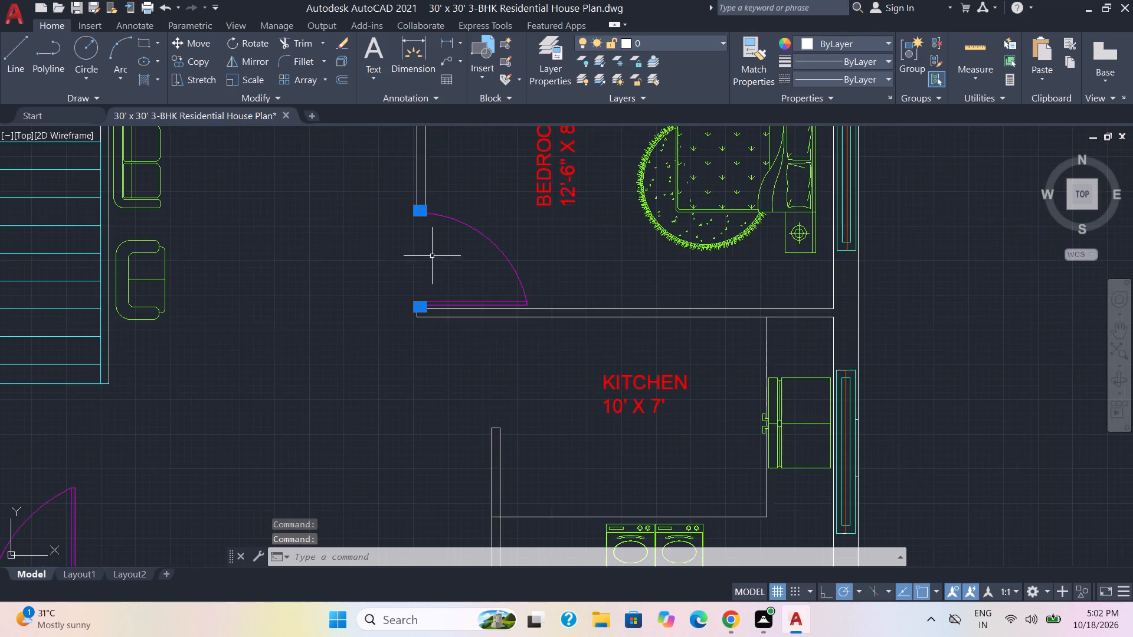
{"action": "scroll", "coordinate": [430, 269], "scroll_direction": "down", "scroll_amount": 1}
{"action": "middle_click_drag", "start_coordinate": [318, 371], "coordinate": [622, 198]}
{"action": "scroll", "coordinate": [524, 292], "scroll_direction": "up", "scroll_amount": 2}
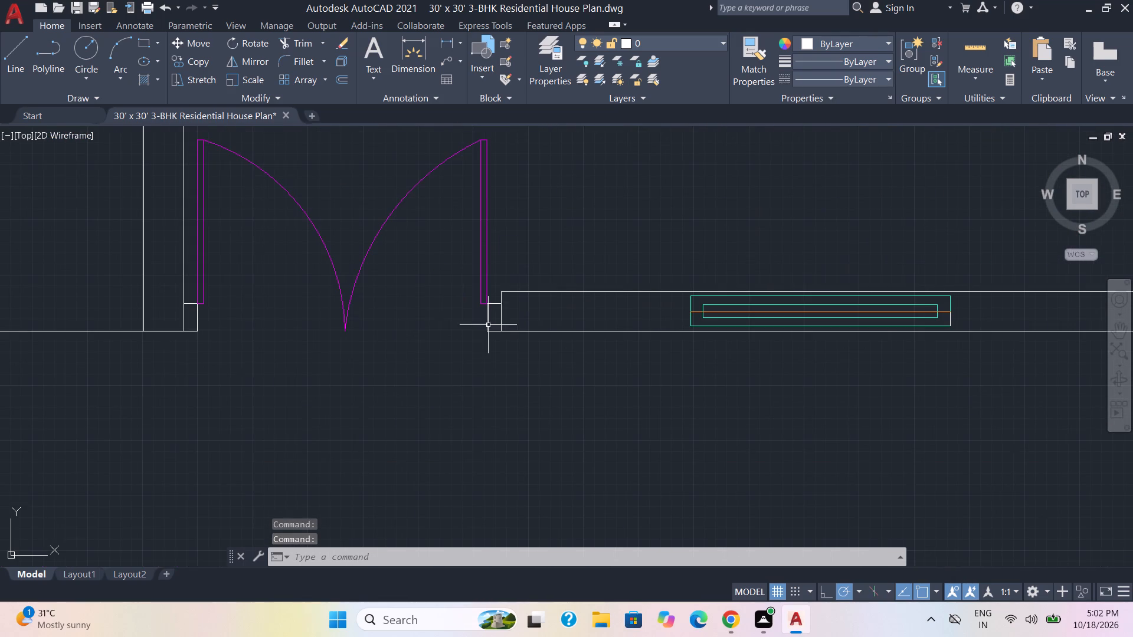
{"action": "left_click", "coordinate": [486, 320]}
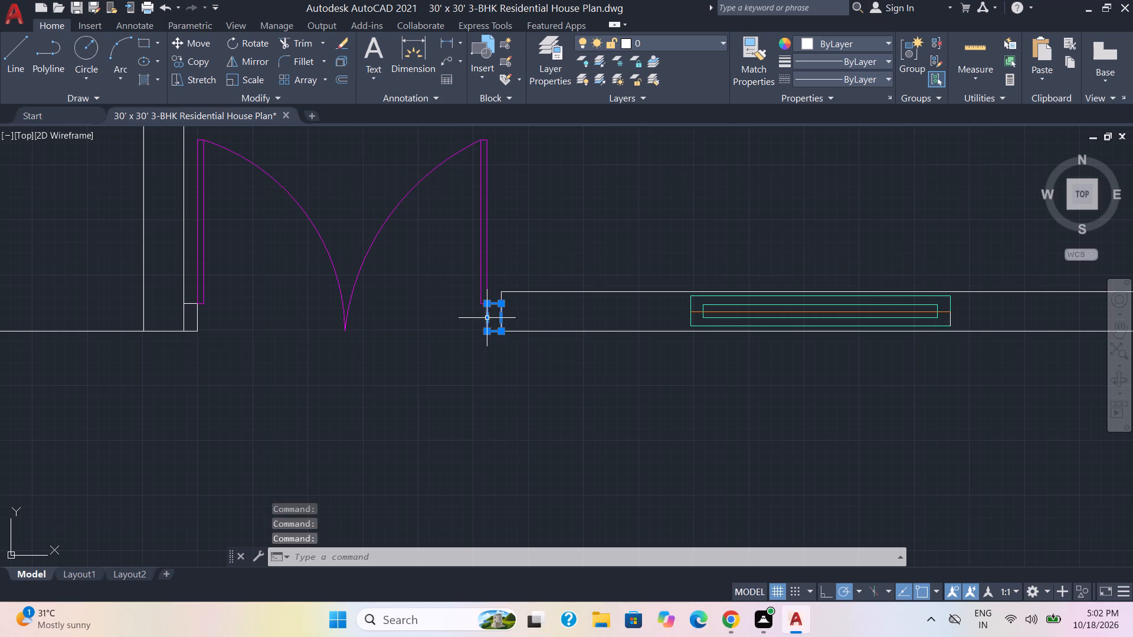
{"action": "left_click", "coordinate": [195, 320]}
{"action": "scroll", "coordinate": [575, 342], "scroll_direction": "down", "scroll_amount": 3}
{"action": "middle_click_drag", "start_coordinate": [620, 290], "coordinate": [547, 372]}
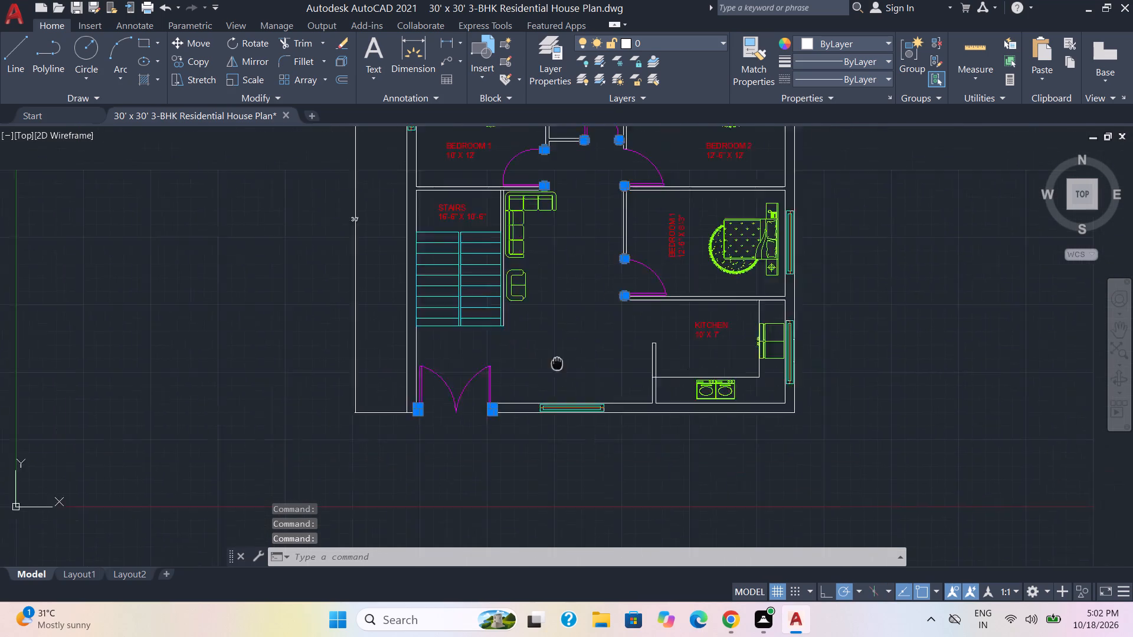
{"action": "middle_click_drag", "start_coordinate": [547, 372], "coordinate": [485, 412]}
{"action": "scroll", "coordinate": [485, 412], "scroll_direction": "down", "scroll_amount": 1}
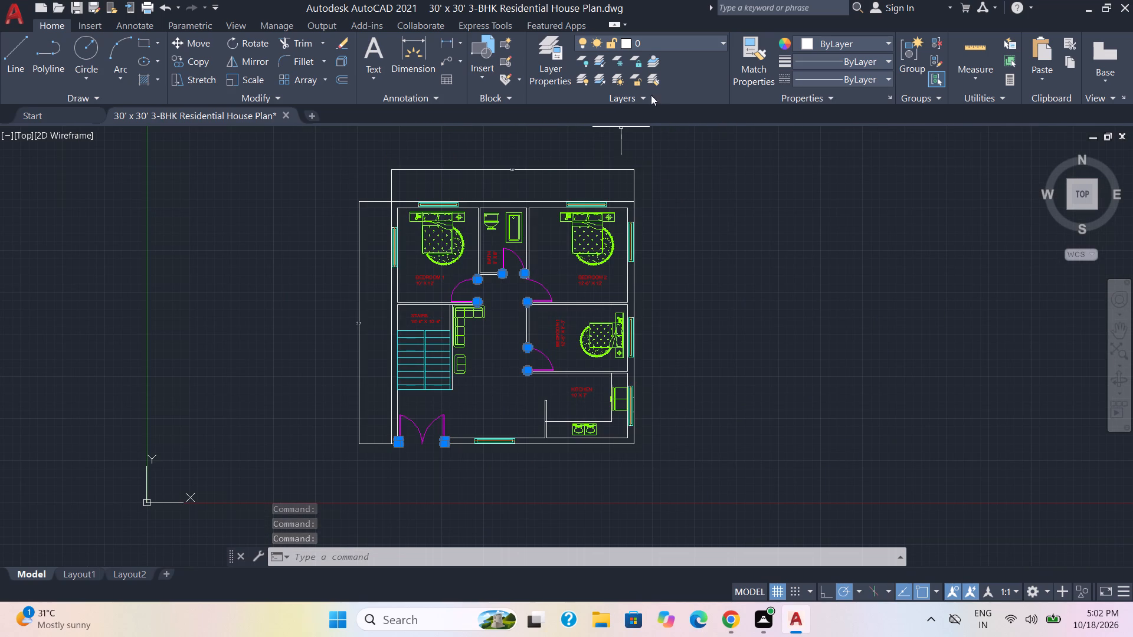
{"action": "left_click", "coordinate": [708, 45]}
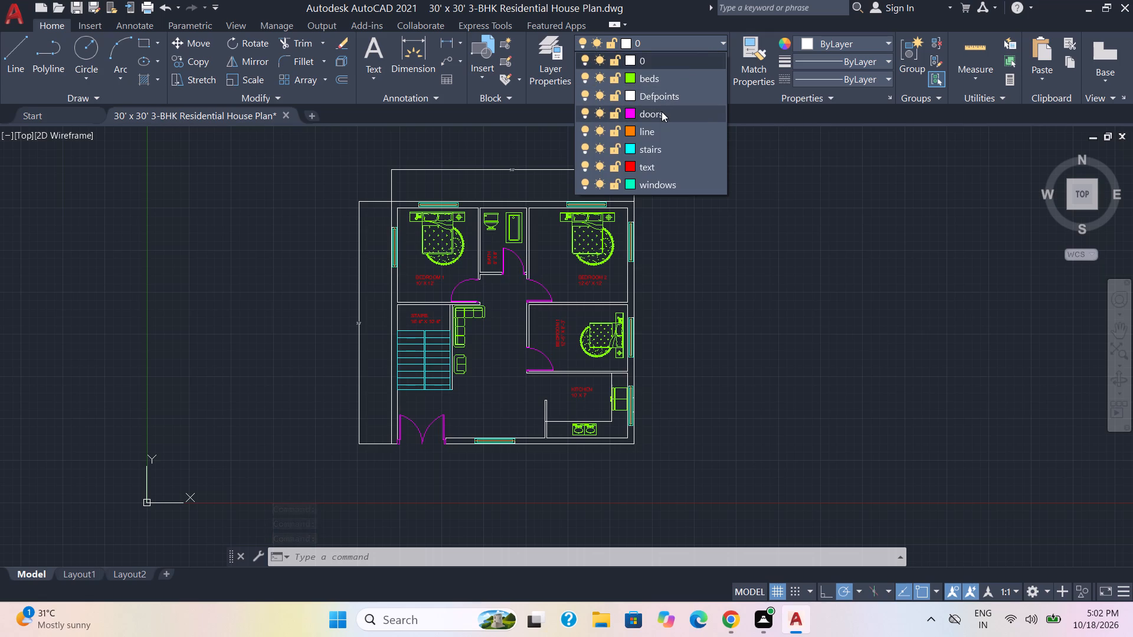
{"action": "left_click", "coordinate": [662, 111]}
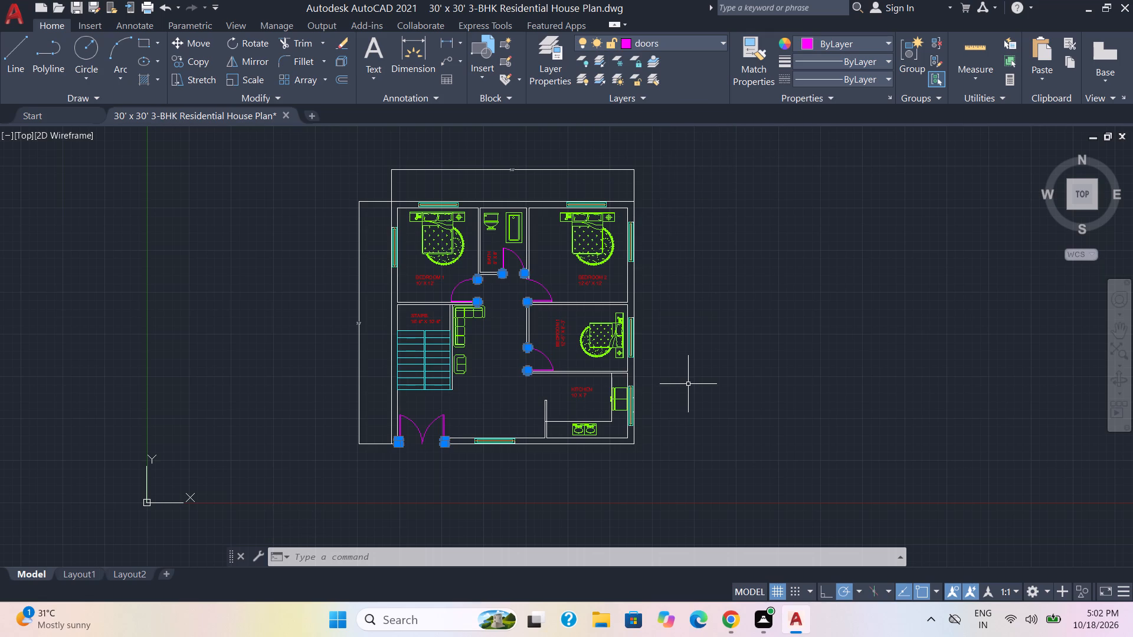
{"action": "key", "text": "Escape"}
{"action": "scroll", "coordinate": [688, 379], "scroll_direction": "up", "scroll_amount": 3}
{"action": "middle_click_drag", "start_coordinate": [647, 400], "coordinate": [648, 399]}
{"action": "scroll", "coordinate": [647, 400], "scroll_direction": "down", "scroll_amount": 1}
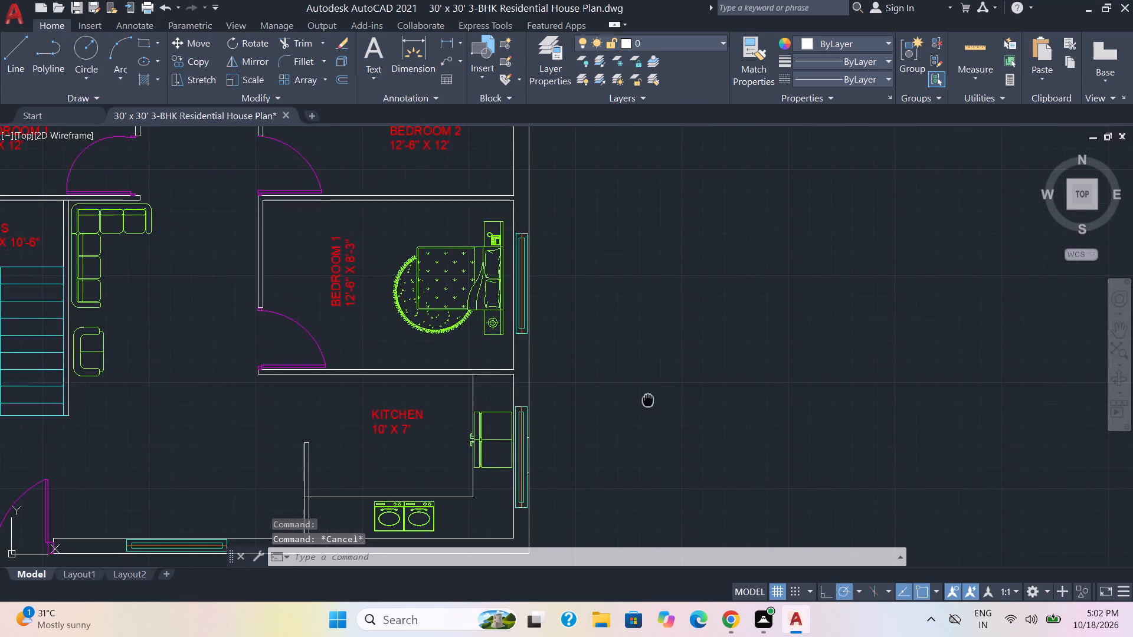
Examine the rooms, doors, furniture and labels across the floor plan for remaining mistakes.
{"action": "middle_click_drag", "start_coordinate": [648, 399], "coordinate": [868, 222]}
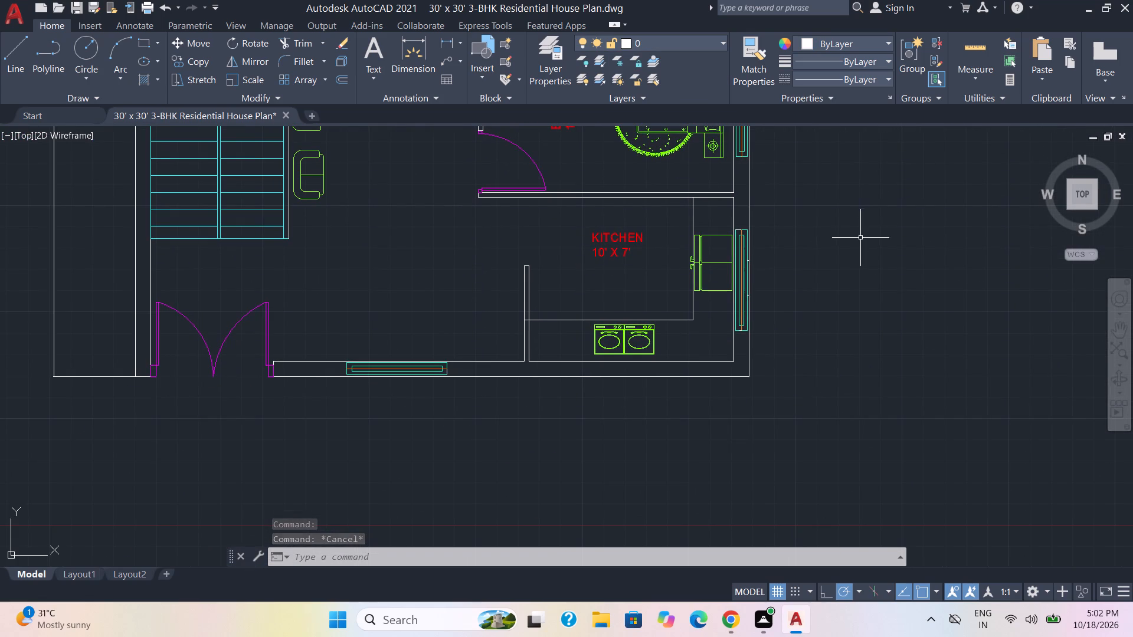
{"action": "middle_click_drag", "start_coordinate": [857, 242], "coordinate": [885, 416]}
{"action": "middle_click_drag", "start_coordinate": [884, 403], "coordinate": [887, 403]}
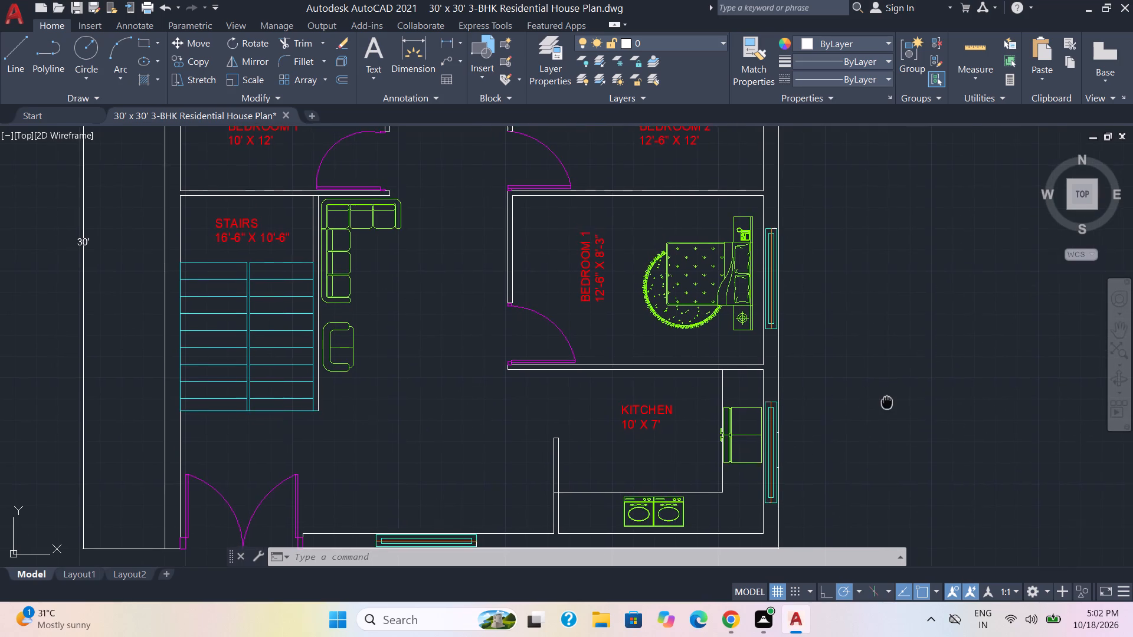
{"action": "middle_click_drag", "start_coordinate": [887, 403], "coordinate": [897, 431]}
{"action": "middle_click_drag", "start_coordinate": [908, 352], "coordinate": [908, 362]}
{"action": "scroll", "coordinate": [909, 358], "scroll_direction": "down", "scroll_amount": 1}
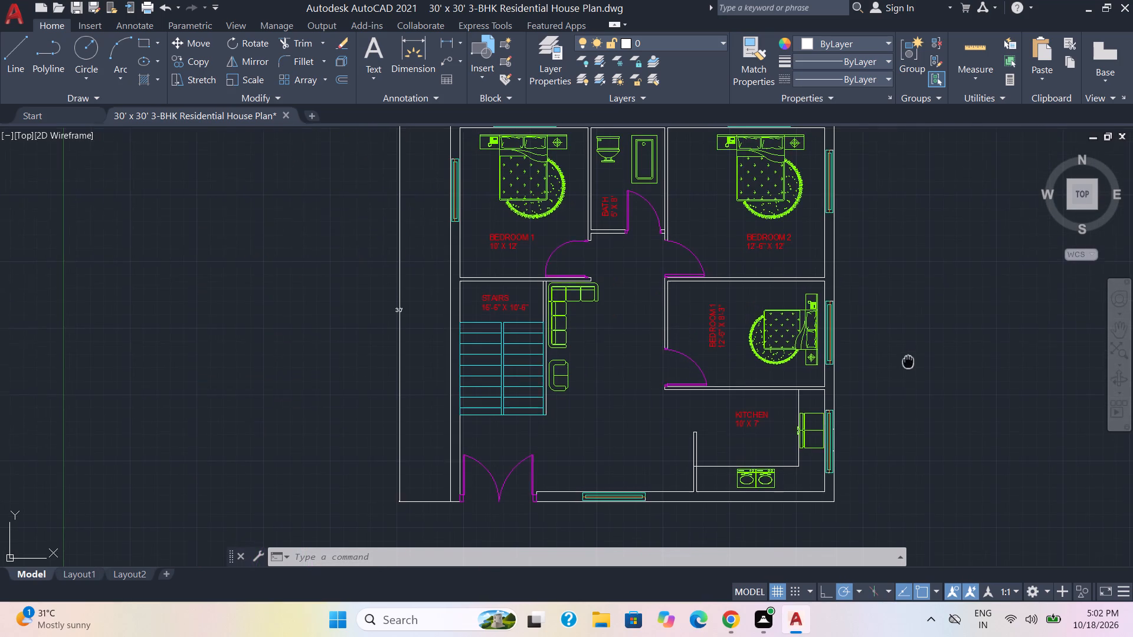
{"action": "middle_click_drag", "start_coordinate": [908, 362], "coordinate": [908, 363]}
{"action": "middle_click_drag", "start_coordinate": [906, 364], "coordinate": [827, 429]}
{"action": "scroll", "coordinate": [807, 414], "scroll_direction": "up", "scroll_amount": 1}
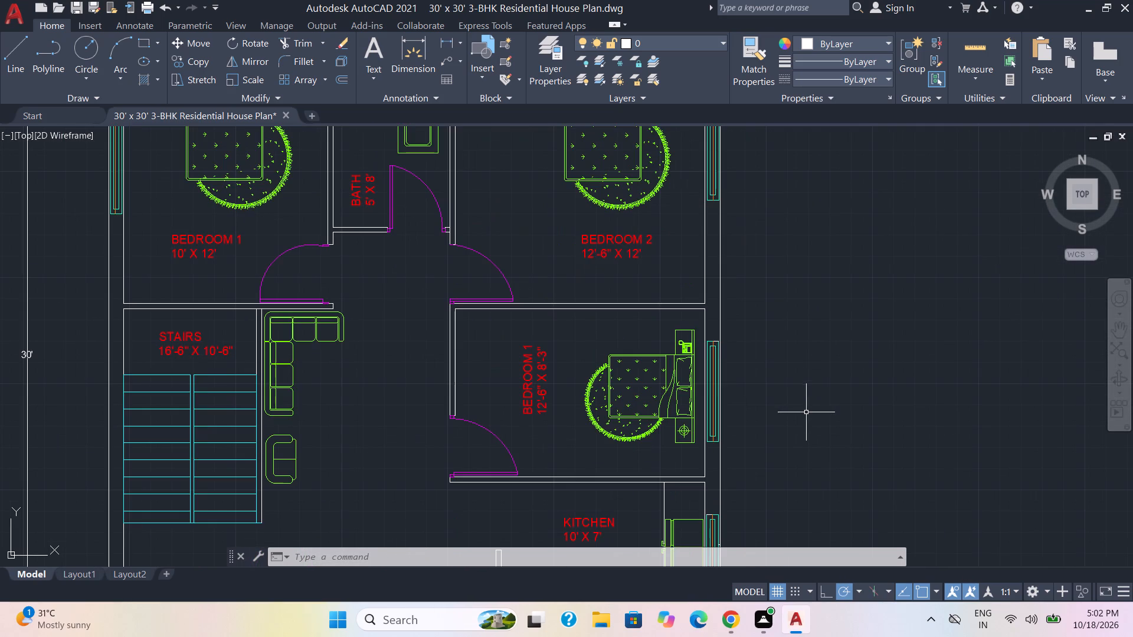
{"action": "middle_click_drag", "start_coordinate": [807, 360], "coordinate": [790, 442]}
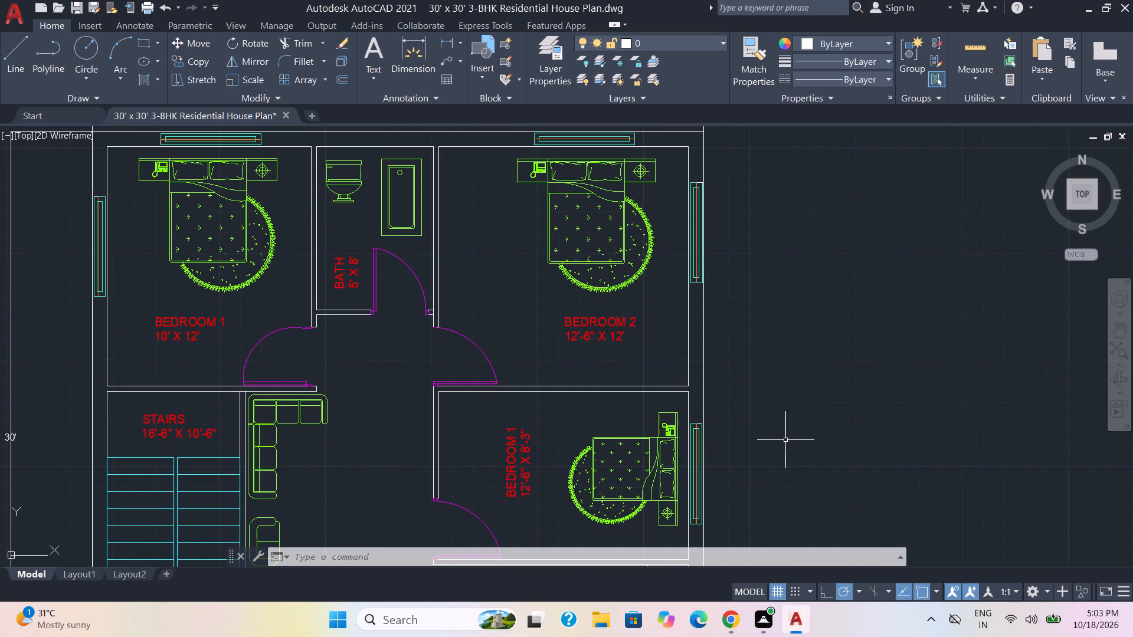
{"action": "middle_click_drag", "start_coordinate": [790, 436], "coordinate": [831, 274]}
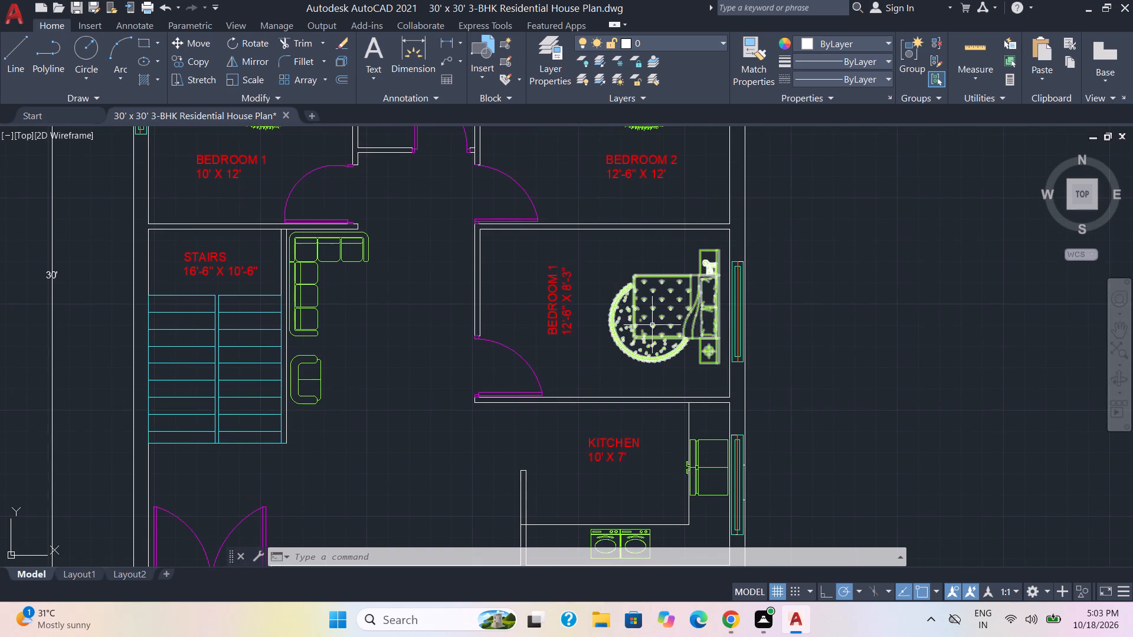
Change the room name in the rotated 12'-6" X 8'-3" bedroom label above the kitchen to BEDROOM 3.
{"action": "double_click", "coordinate": [558, 301]}
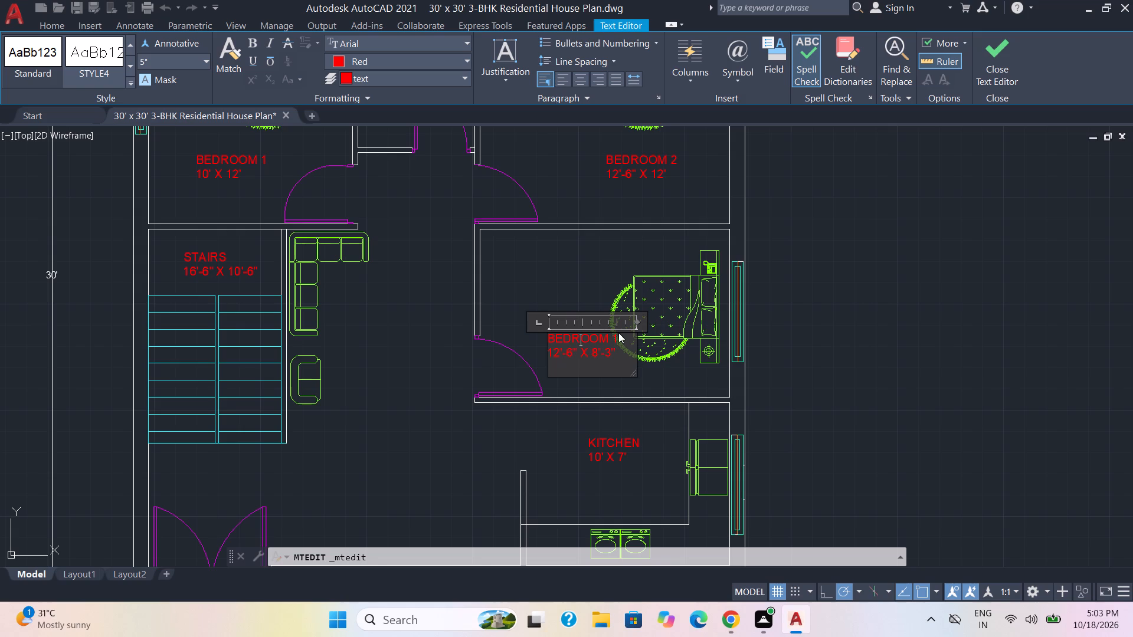
{"action": "left_click", "coordinate": [615, 340]}
{"action": "left_click", "coordinate": [618, 338]}
{"action": "key", "text": "BackSpace"}
{"action": "key", "text": "3"}
{"action": "left_click", "coordinate": [525, 273]}
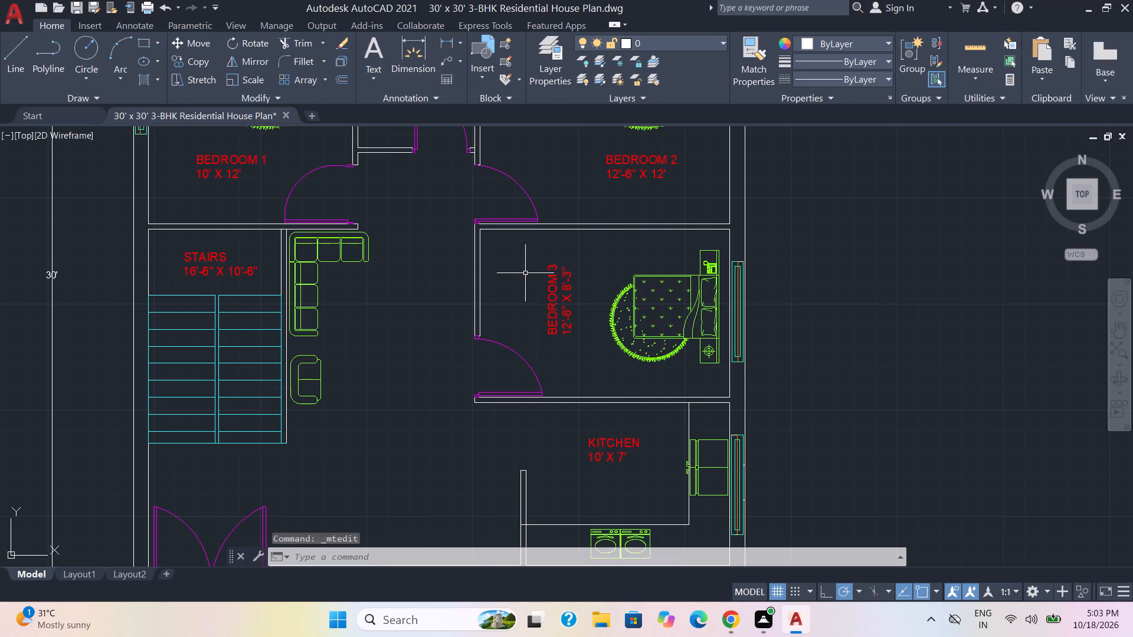
Check the whole floor plan once more, from the kitchen and entrance up to the outer dimensions.
{"action": "scroll", "coordinate": [849, 461], "scroll_direction": "down", "scroll_amount": 1}
{"action": "middle_click_drag", "start_coordinate": [849, 462], "coordinate": [844, 392]}
{"action": "scroll", "coordinate": [826, 389], "scroll_direction": "up", "scroll_amount": 1}
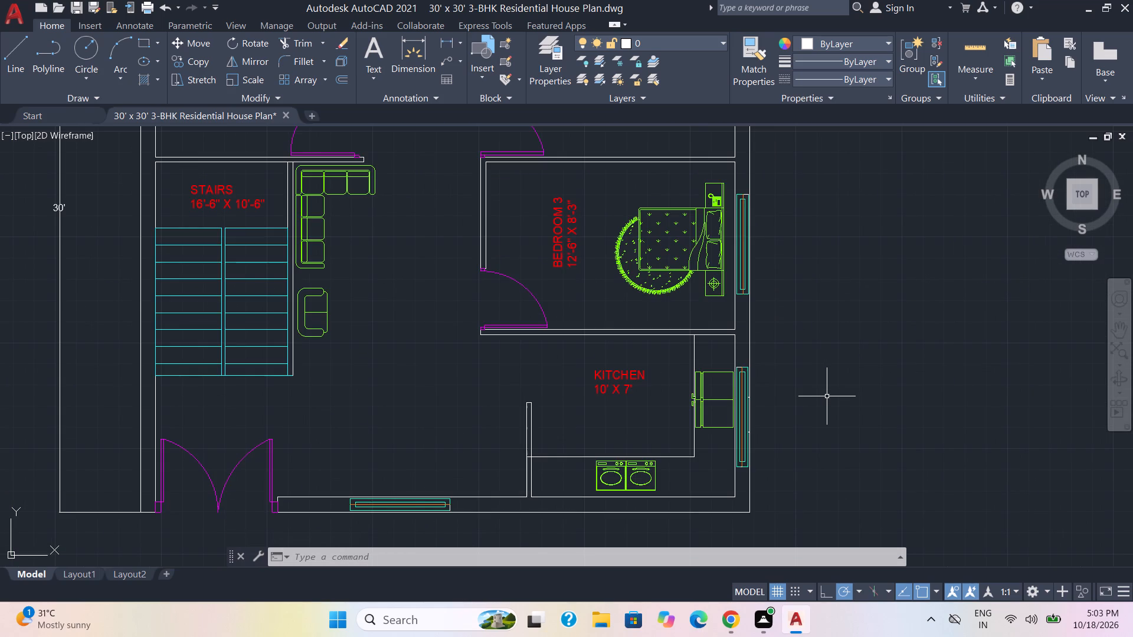
{"action": "scroll", "coordinate": [827, 397], "scroll_direction": "down", "scroll_amount": 1}
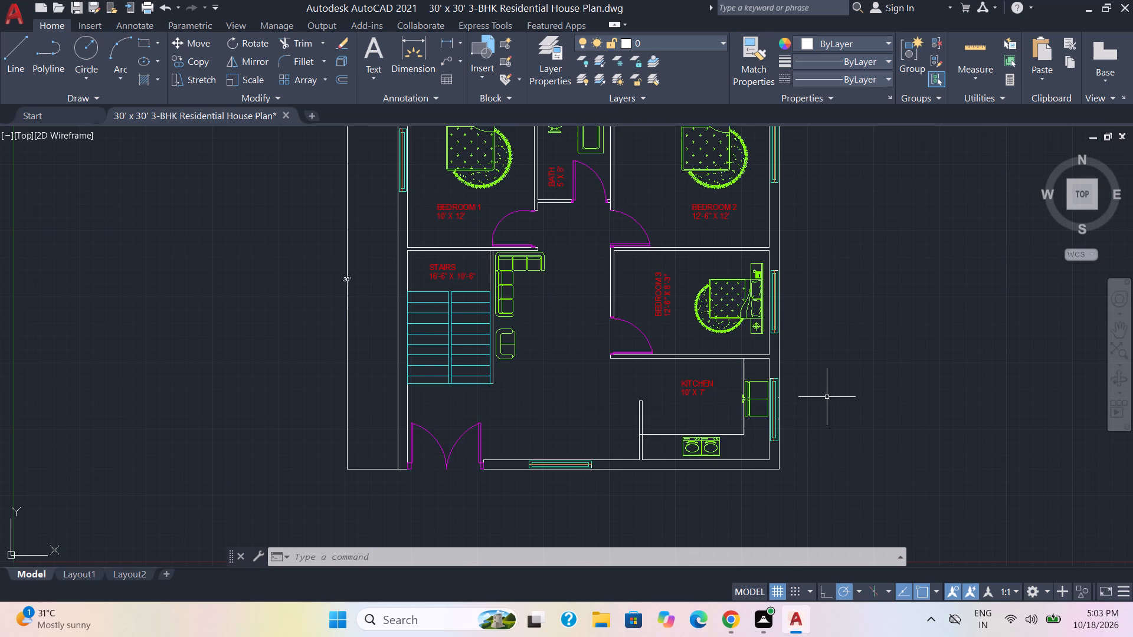
{"action": "middle_click_drag", "start_coordinate": [827, 397], "coordinate": [769, 424]}
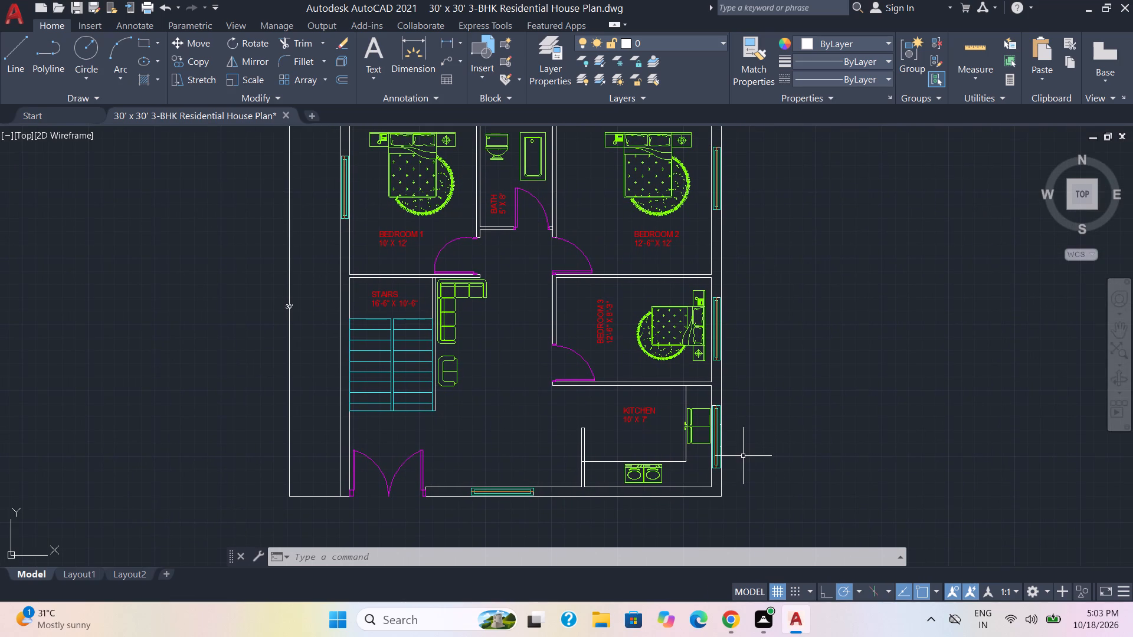
{"action": "middle_click_drag", "start_coordinate": [787, 418], "coordinate": [667, 397]}
{"action": "scroll", "coordinate": [788, 418], "scroll_direction": "down", "scroll_amount": 1}
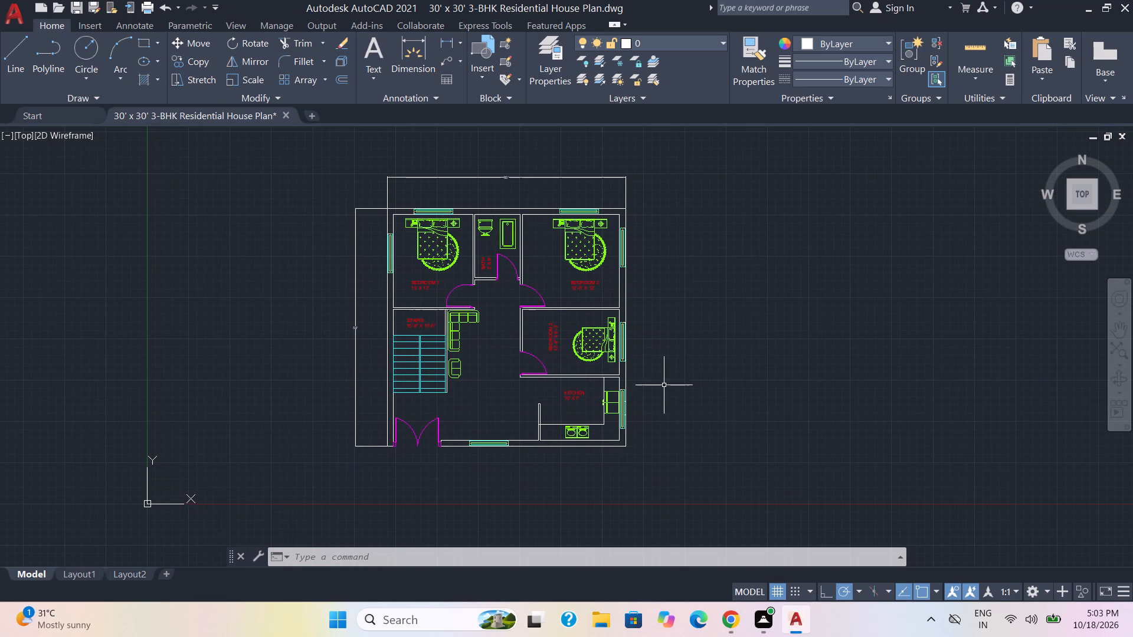
{"action": "scroll", "coordinate": [662, 383], "scroll_direction": "up", "scroll_amount": 1}
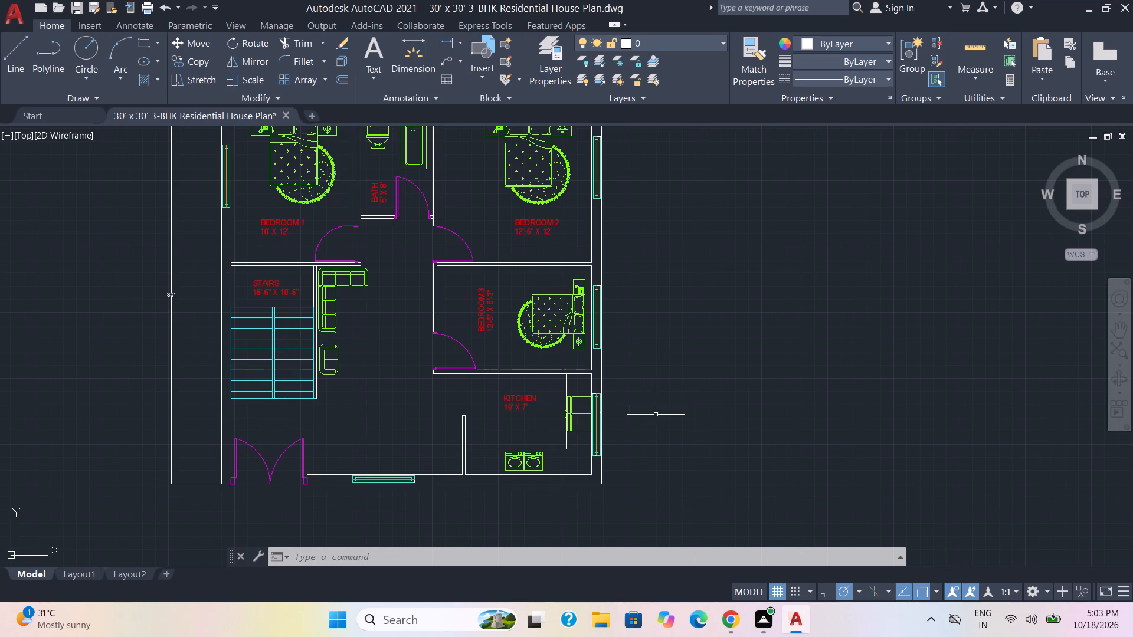
Save the drawing.
{"action": "key", "text": "ctrl+s"}
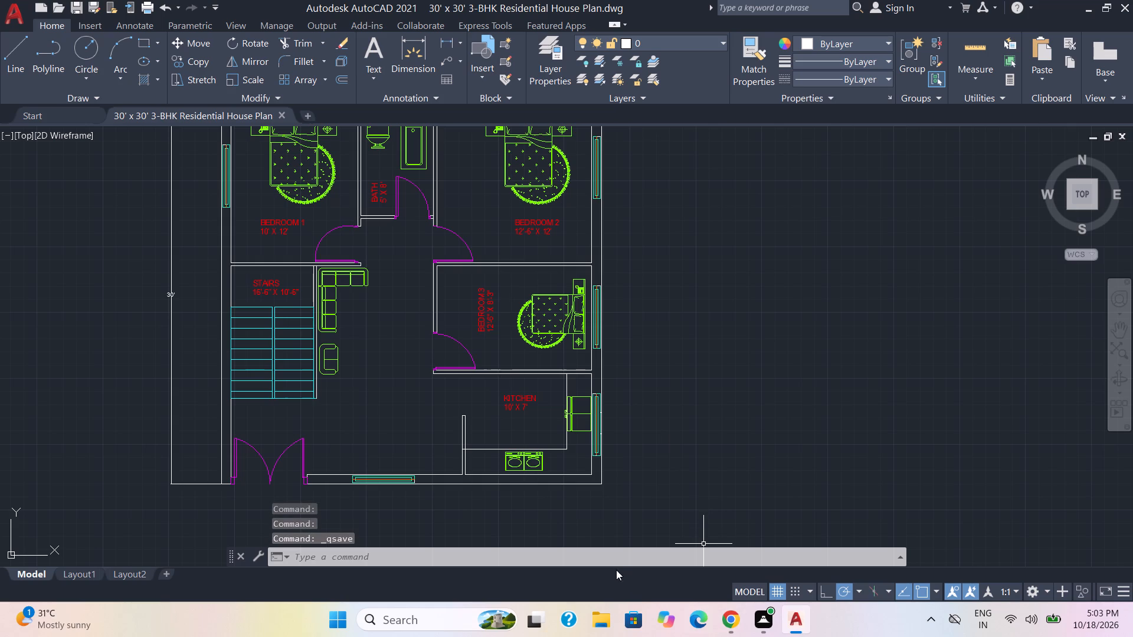
Turn off the command log file with LOGFILEOFF.
{"action": "left_click", "coordinate": [610, 556]}
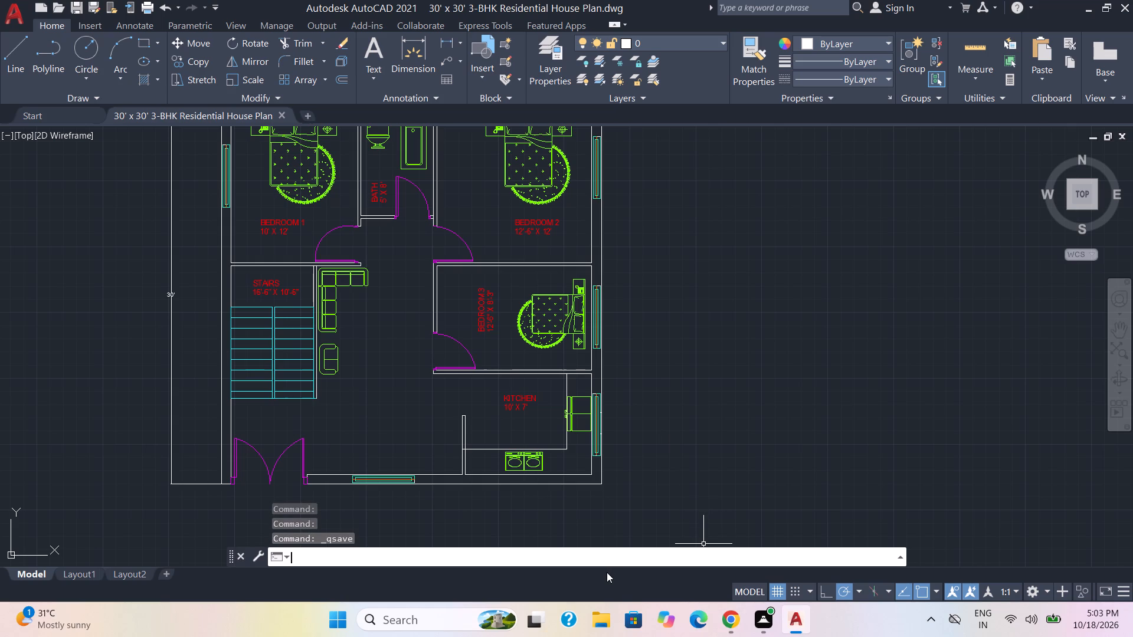
{"action": "type", "text": "LOF"}
{"action": "key", "text": "BackSpace"}
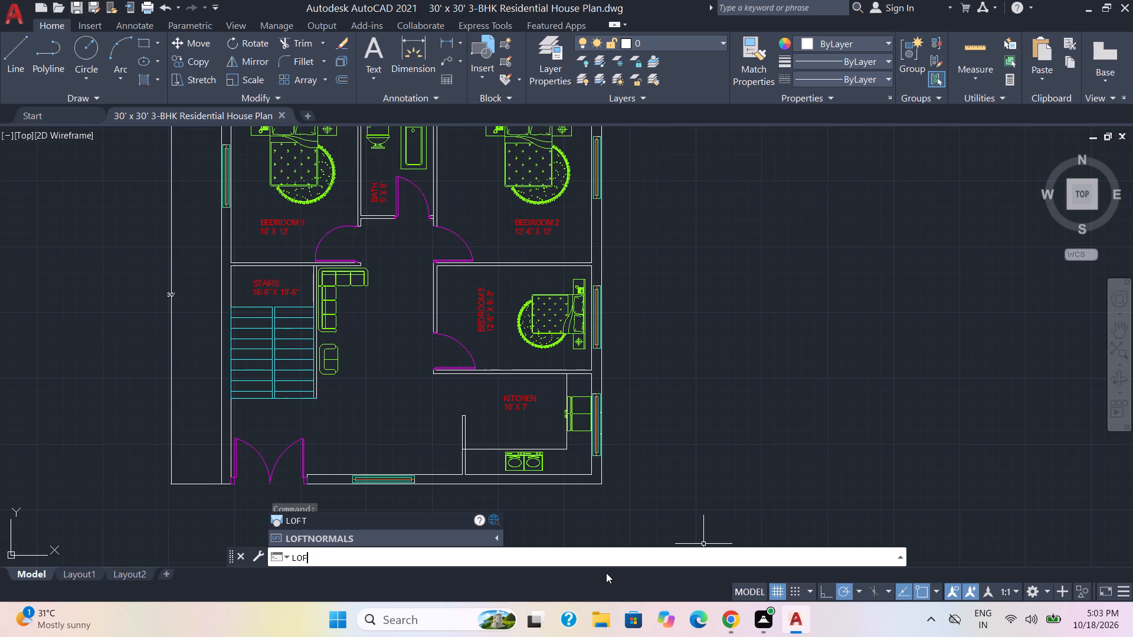
{"action": "type", "text": "GFILEOFF"}
{"action": "key", "text": "Return"}
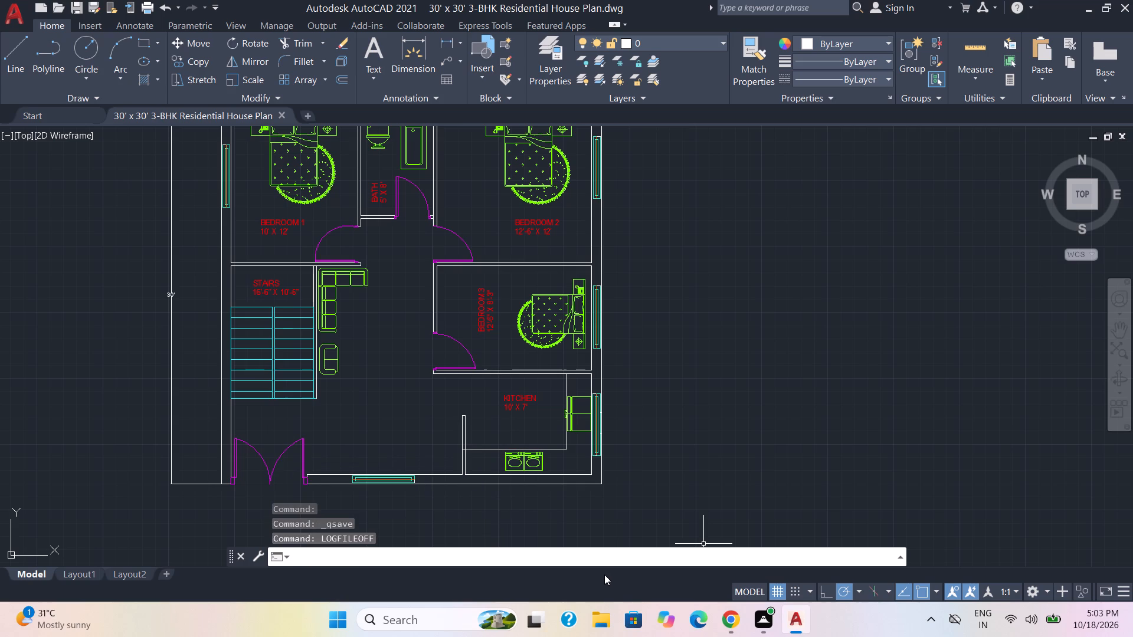